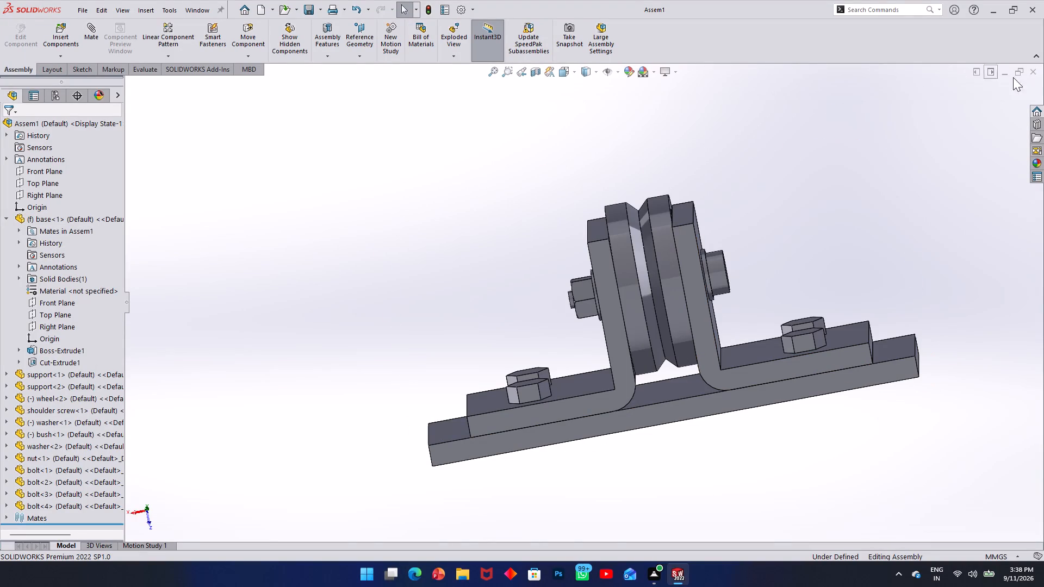
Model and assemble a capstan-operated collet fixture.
Close the open Assem1 assembly and the wheel part.
click(1035, 71)
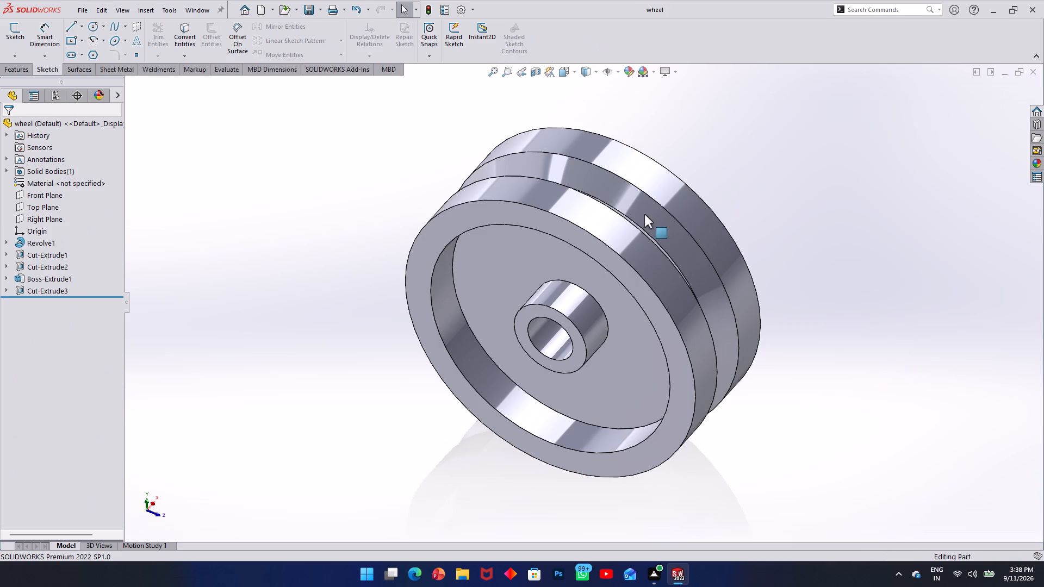
click(1035, 68)
Create a new part document.
click(88, 15)
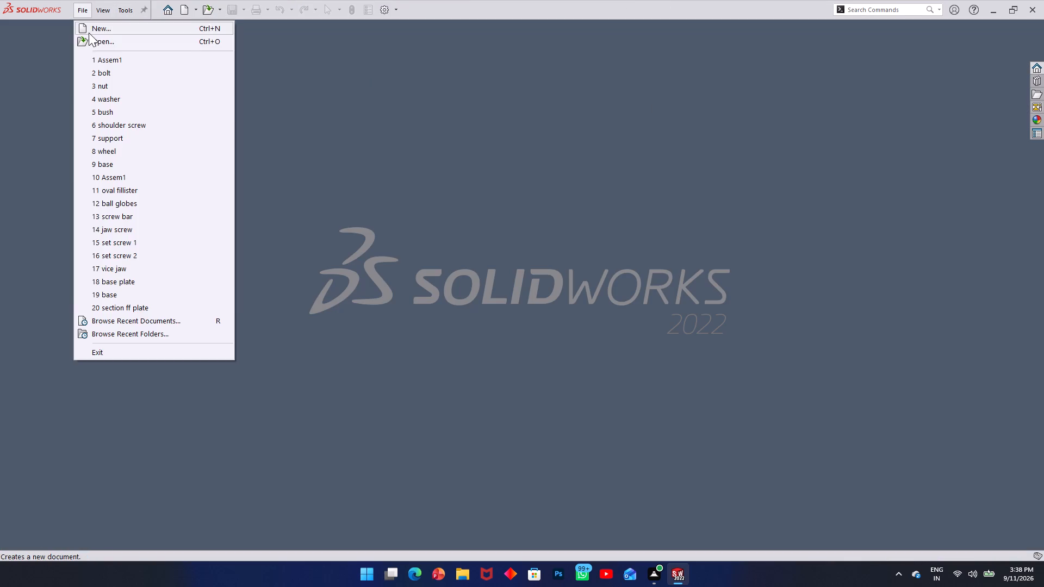
click(91, 32)
click(251, 241)
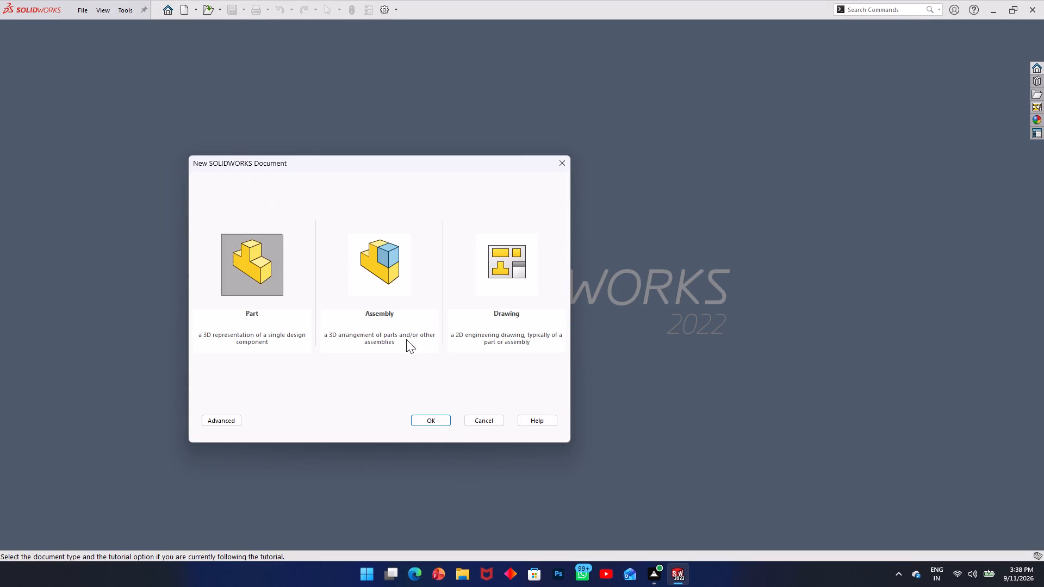
click(432, 423)
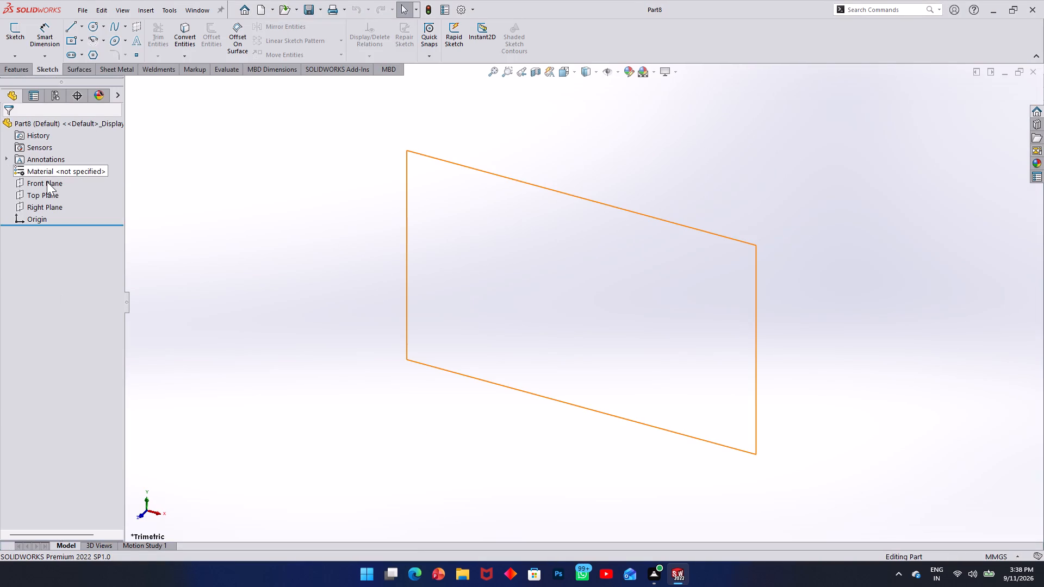
Start a new sketch on the Top Plane.
click(47, 182)
click(24, 196)
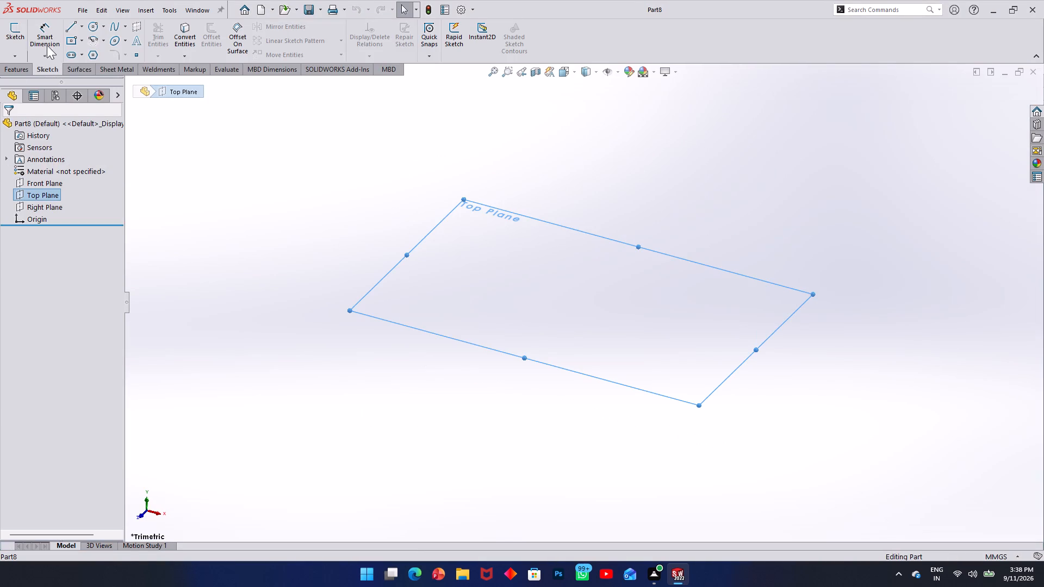
click(47, 67)
click(7, 25)
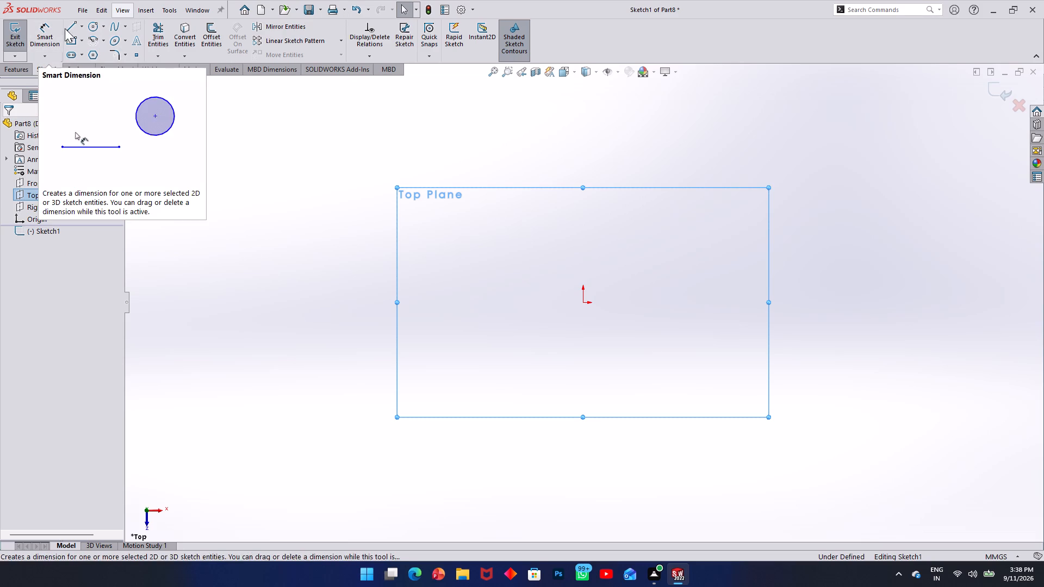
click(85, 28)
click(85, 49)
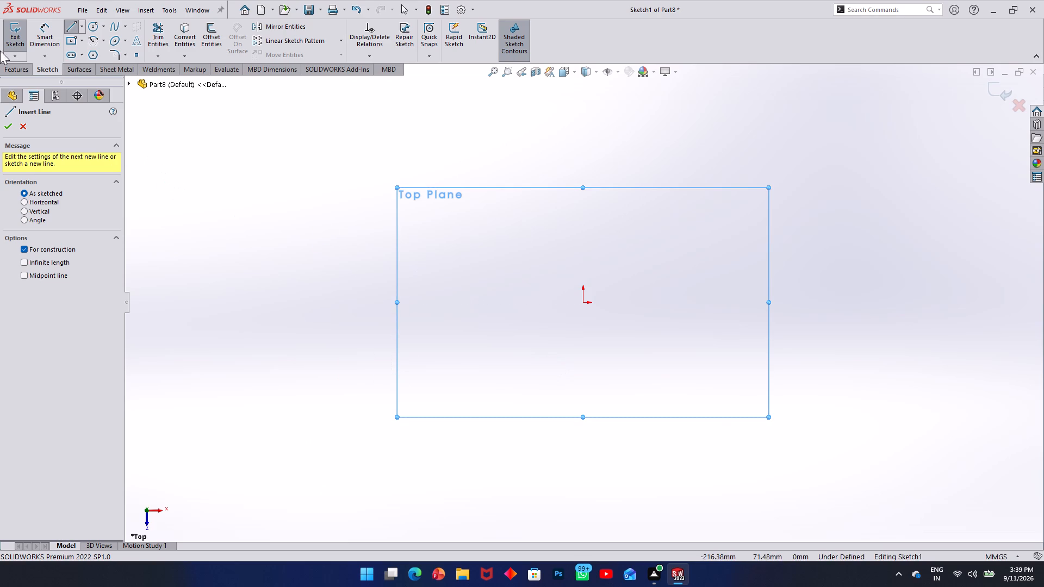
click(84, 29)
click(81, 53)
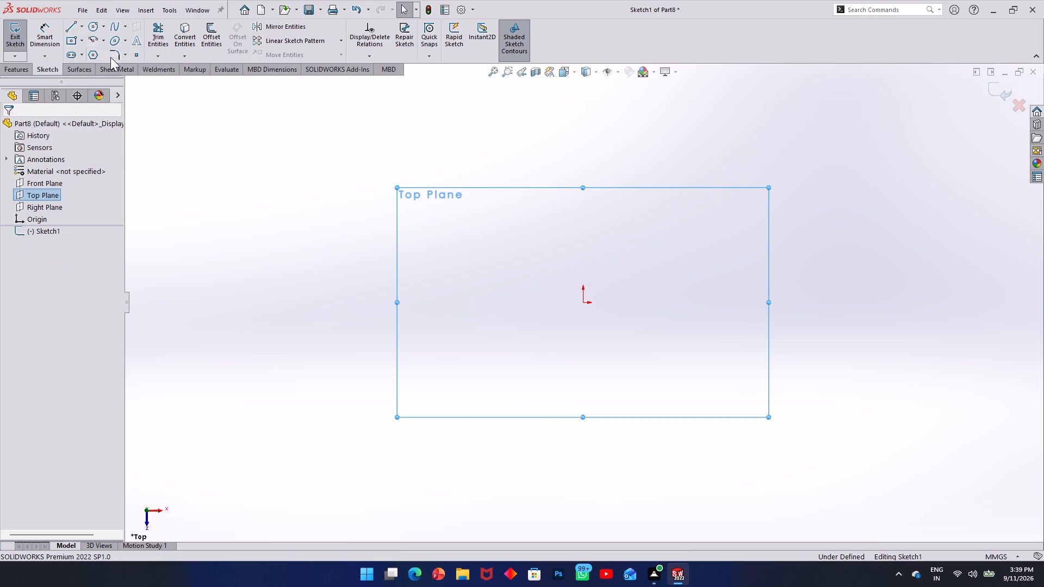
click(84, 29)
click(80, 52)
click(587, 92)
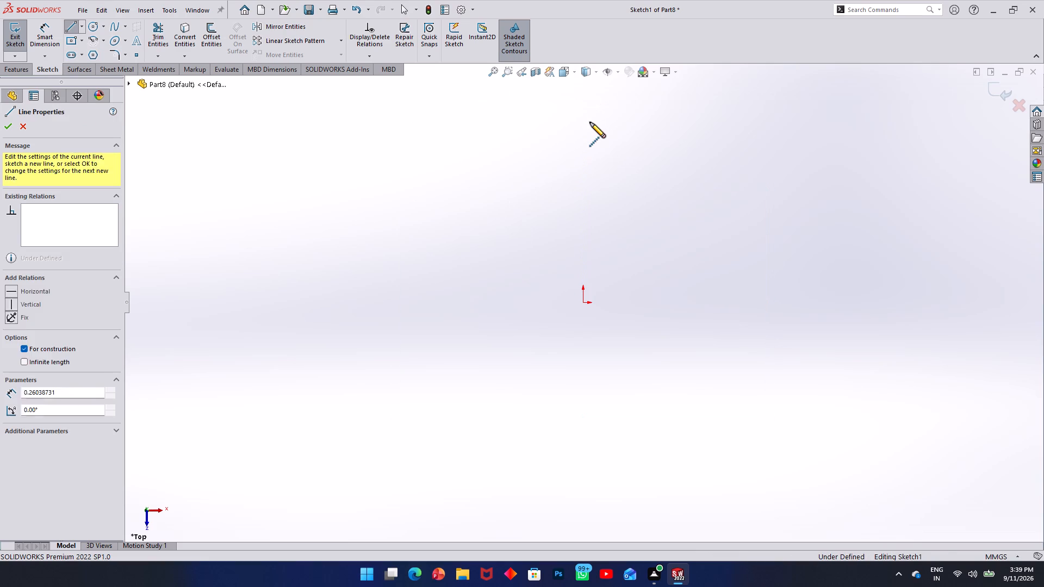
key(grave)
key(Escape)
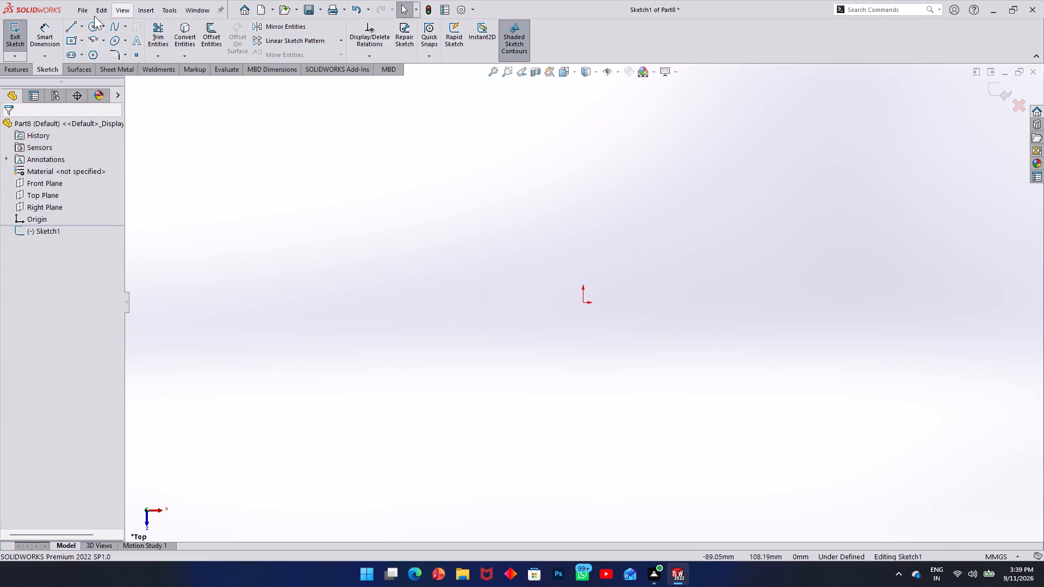
Sketch a vertical centerline passing through the origin, extending well above and below it.
click(83, 26)
click(83, 51)
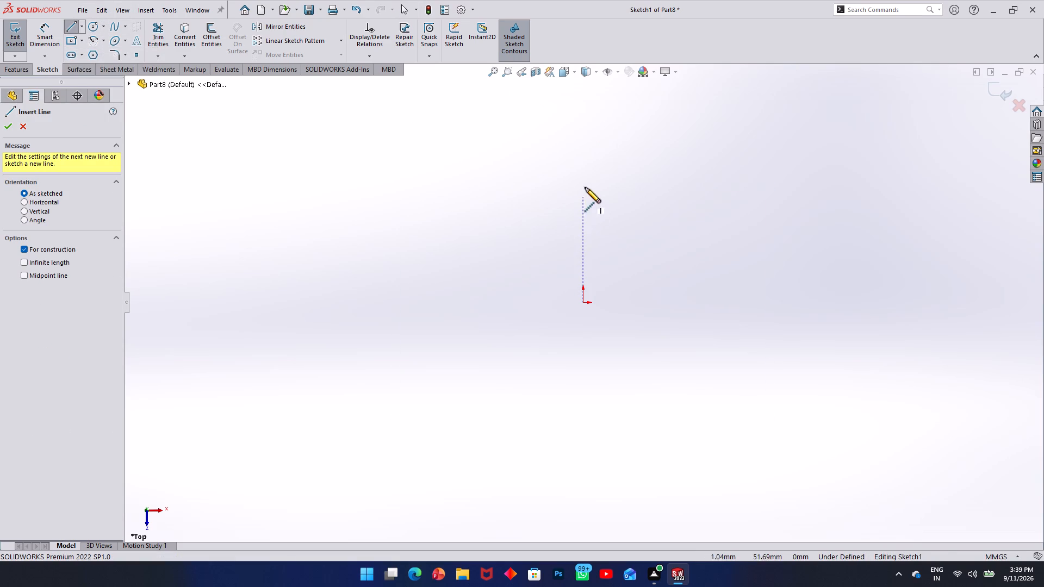
click(583, 95)
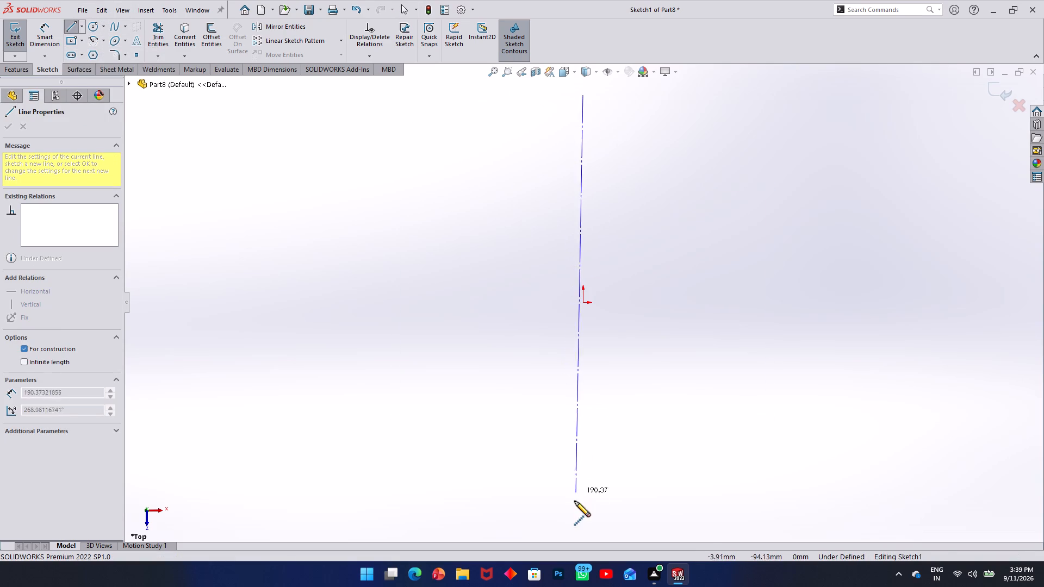
click(585, 525)
key(Escape)
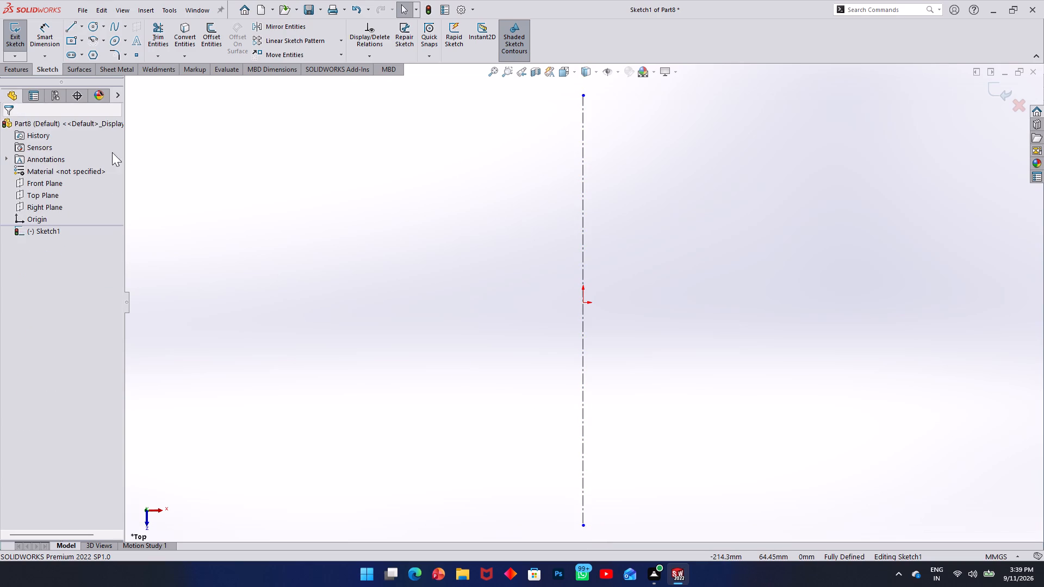
Sketch a horizontal centerline through the origin, crossing the vertical centerline and extending well to both sides.
click(84, 25)
click(82, 51)
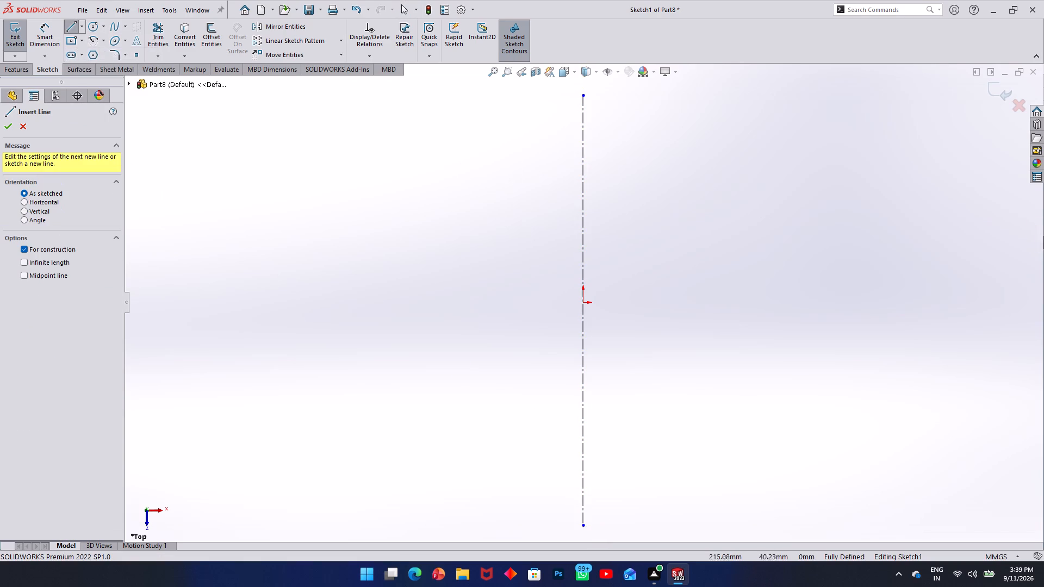
click(987, 304)
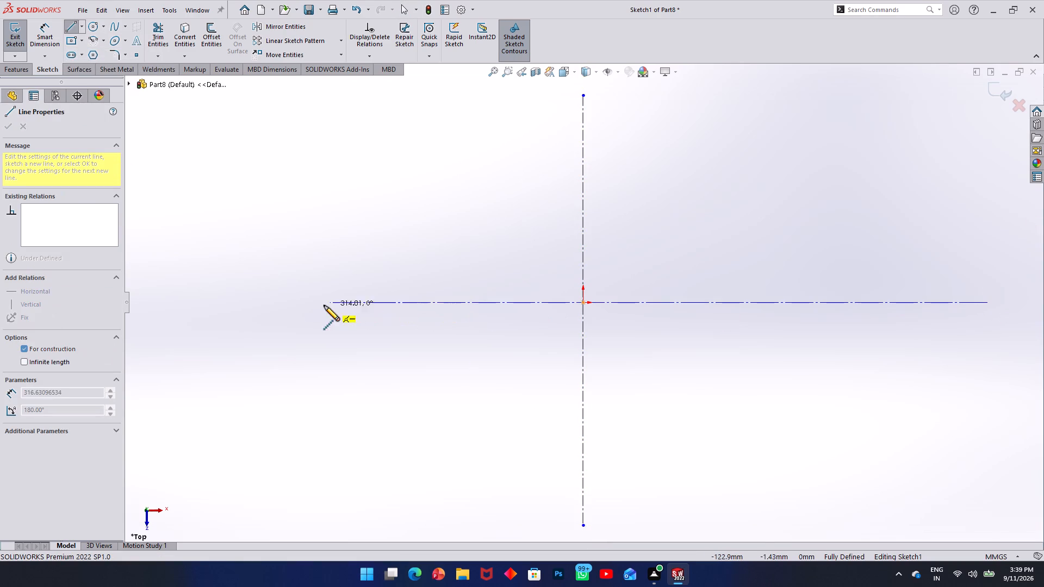
click(300, 305)
key(Escape)
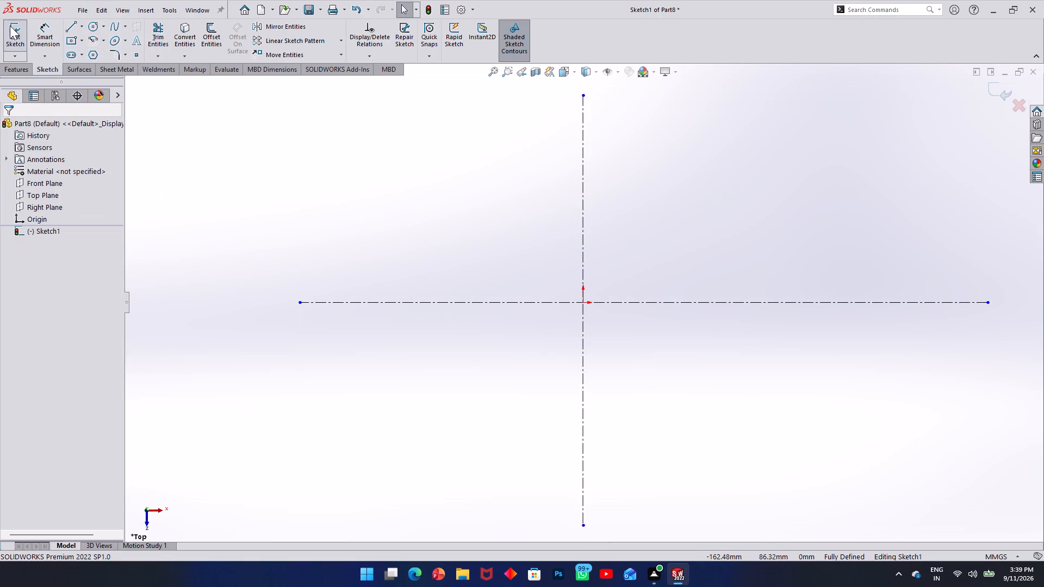
Sketch a center rectangle at the origin, about 187 mm wide and 55 mm high.
click(76, 36)
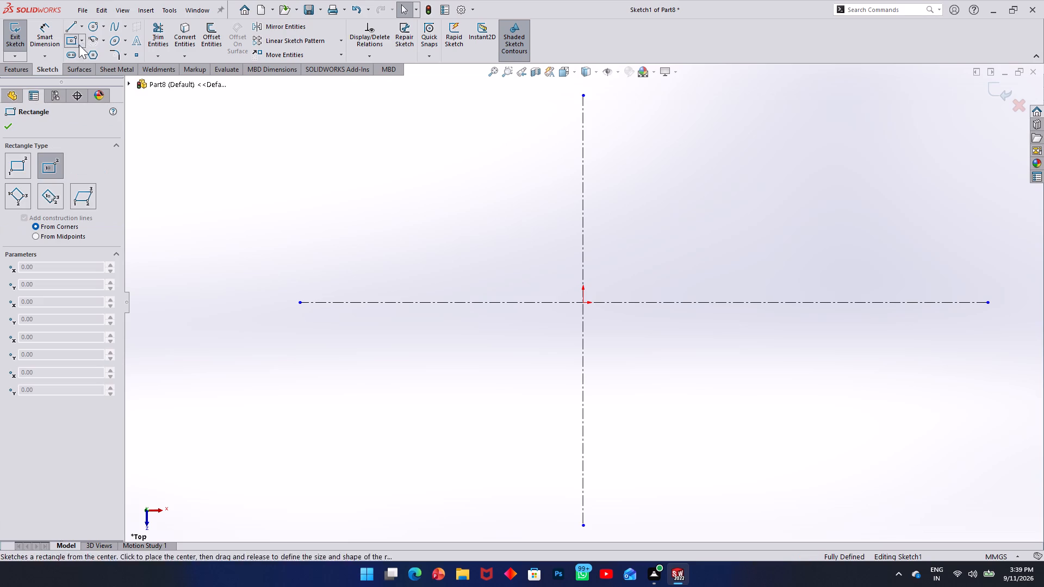
click(585, 302)
click(778, 360)
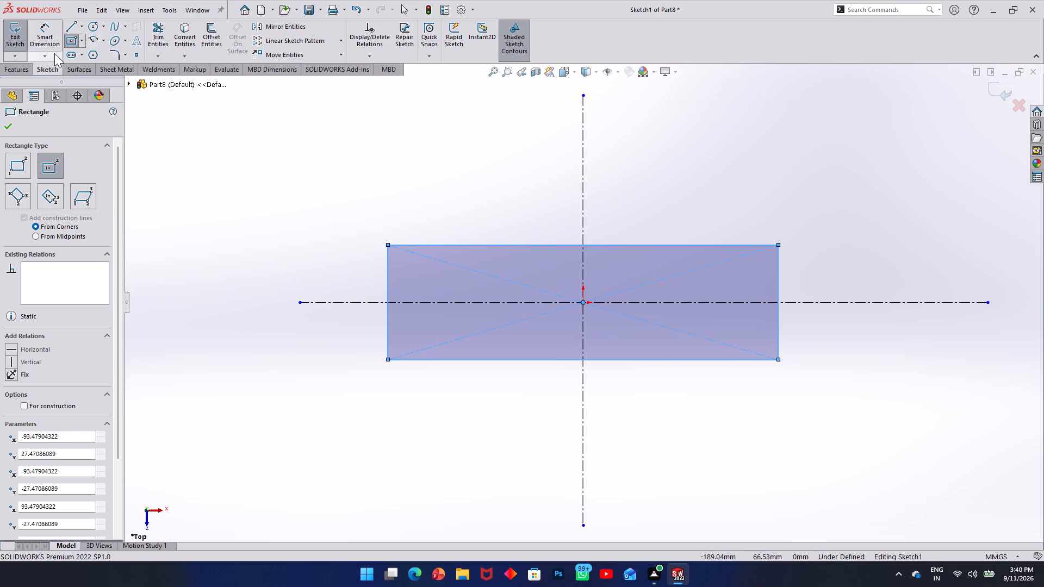
Dimension the rectangle with a height of 178 mm and a width of 305 mm.
click(40, 38)
click(777, 314)
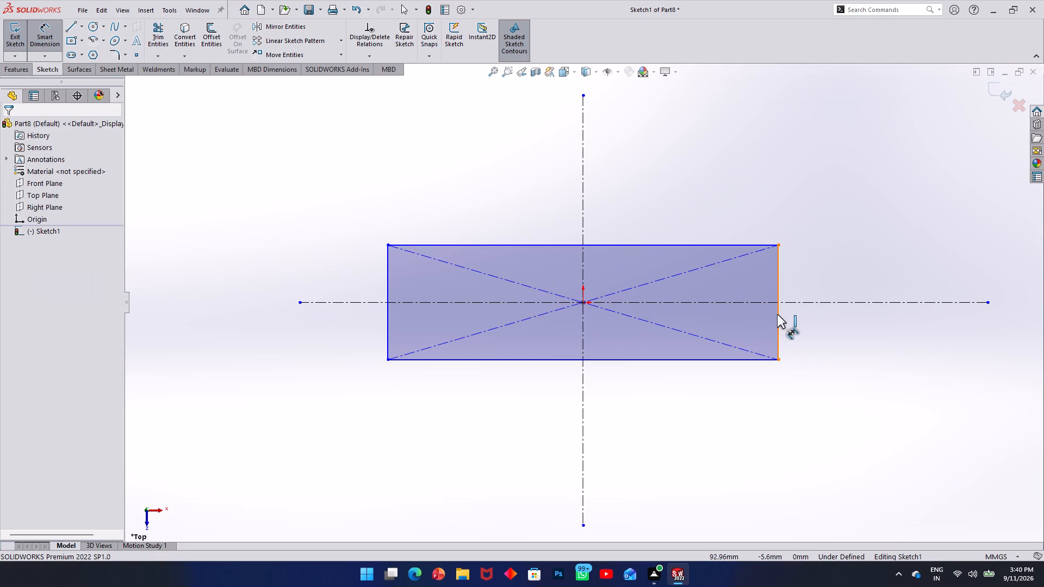
click(828, 341)
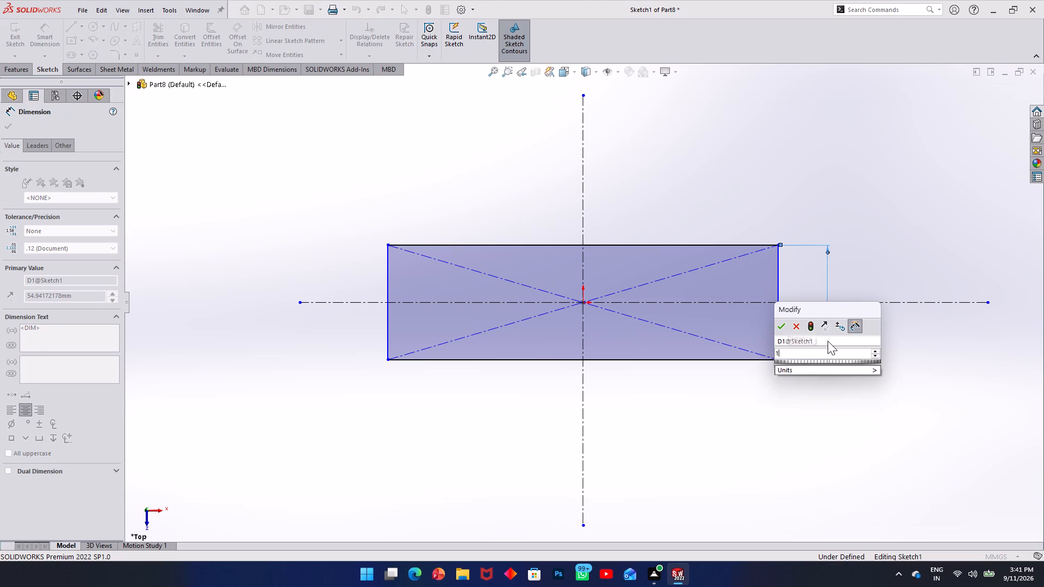
key(8)
key(Return)
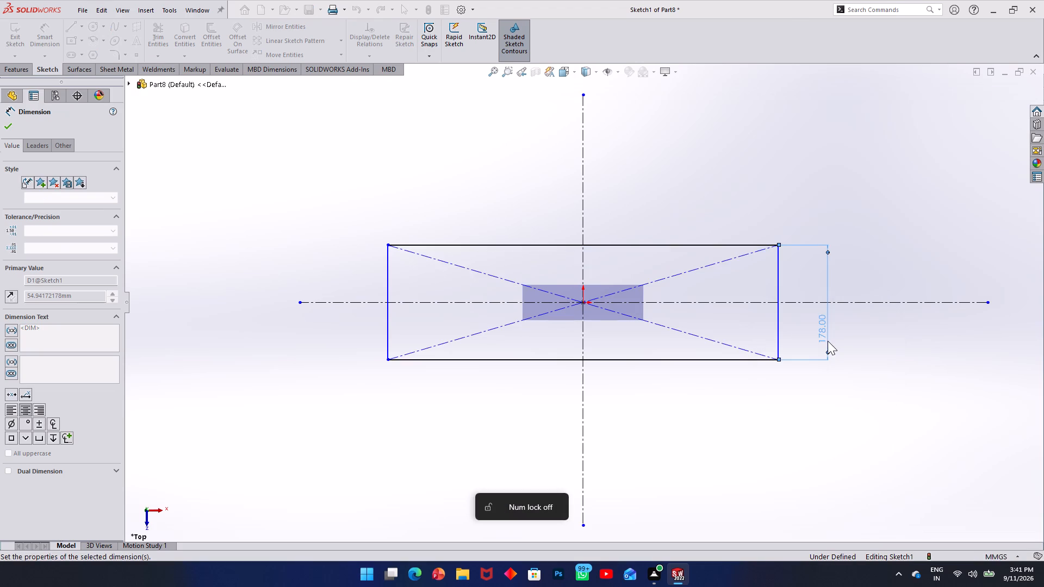
click(653, 245)
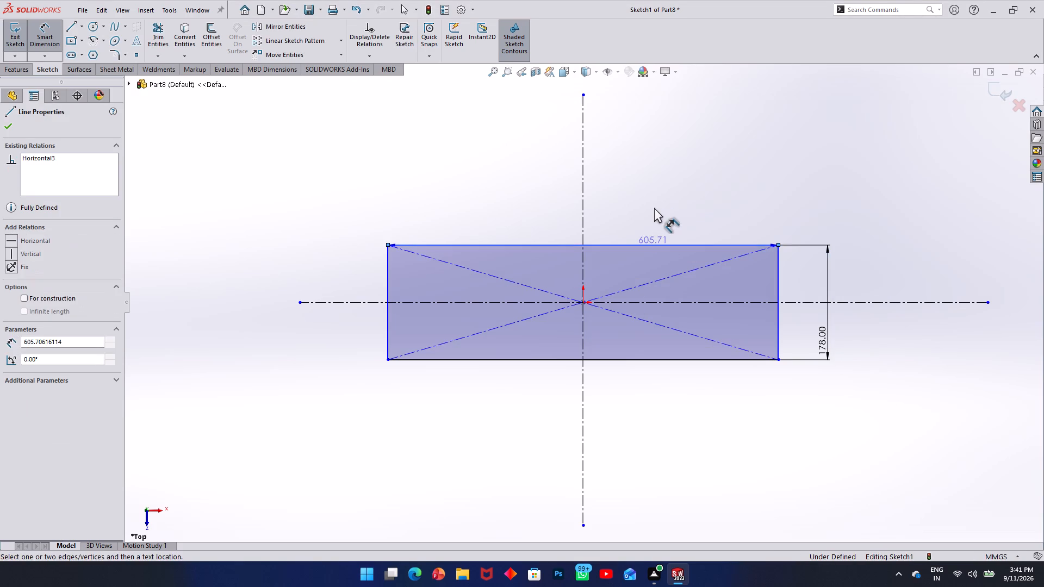
click(654, 208)
text(305)
key(Return)
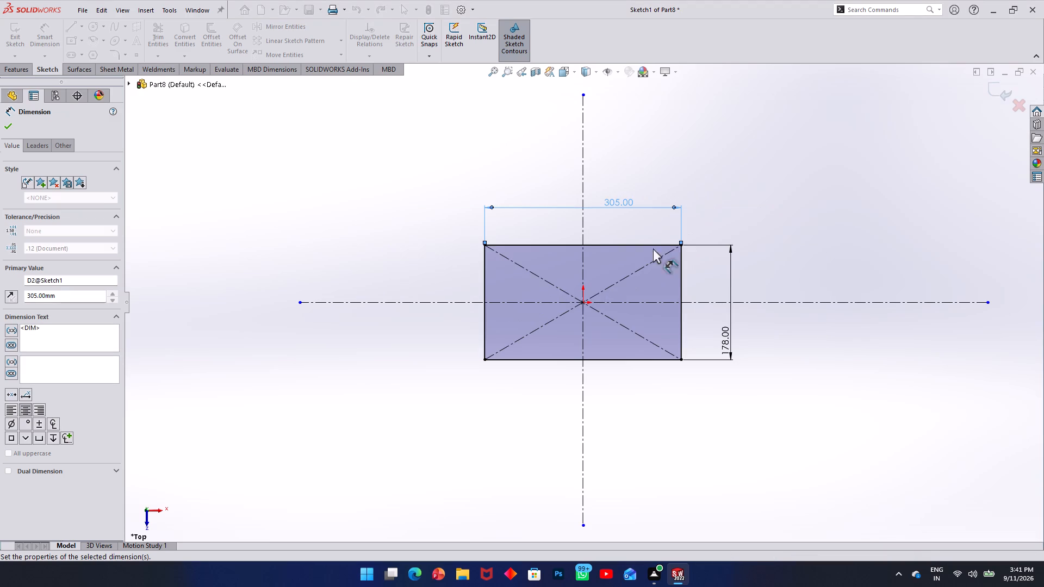
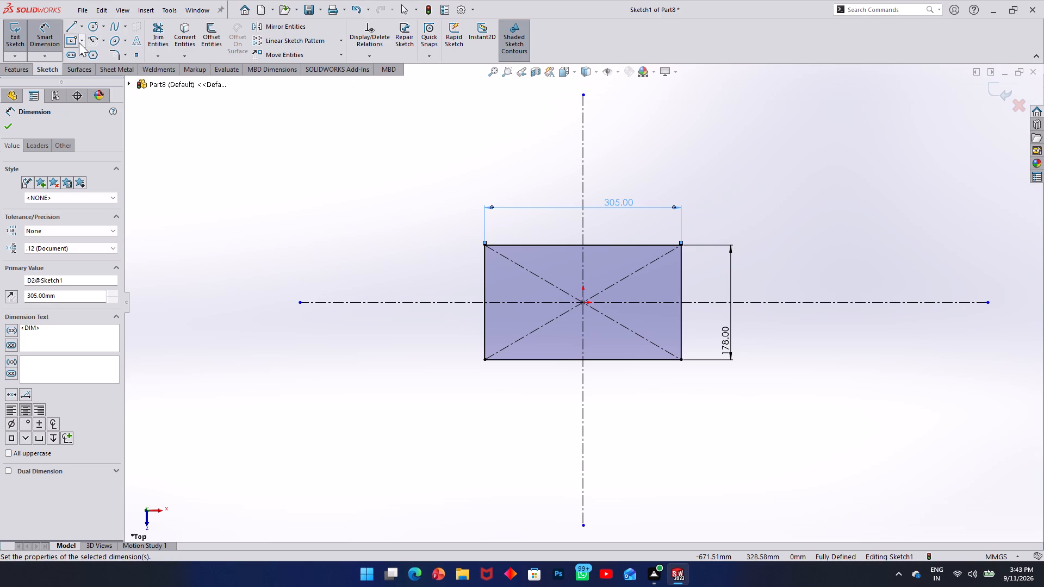
Sketch a horizontal straight slot across the rectangle's left edge, above the horizontal centerline, about 60 mm between centers and 17 mm wide.
click(83, 56)
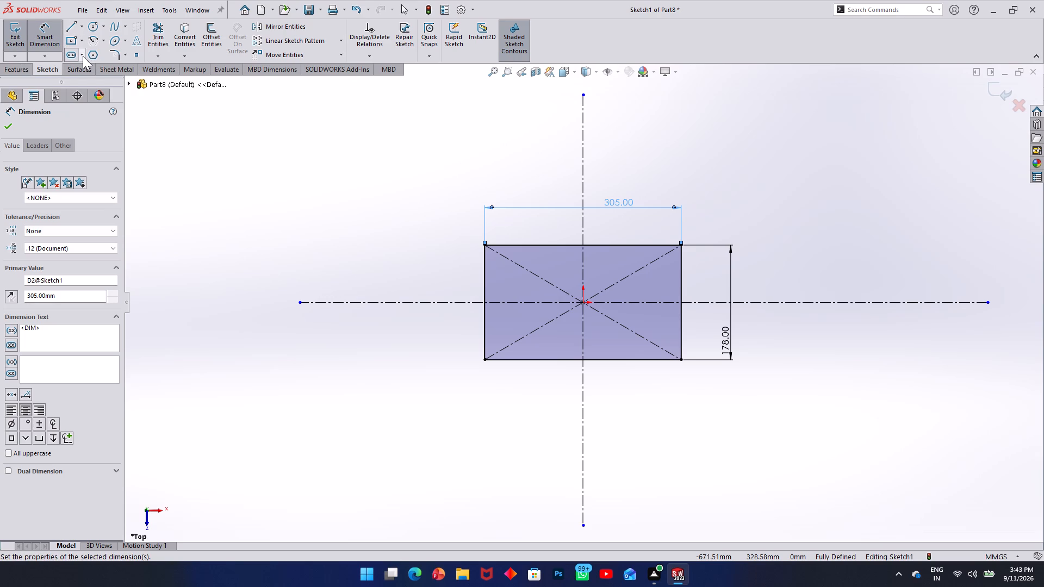
click(83, 56)
click(79, 53)
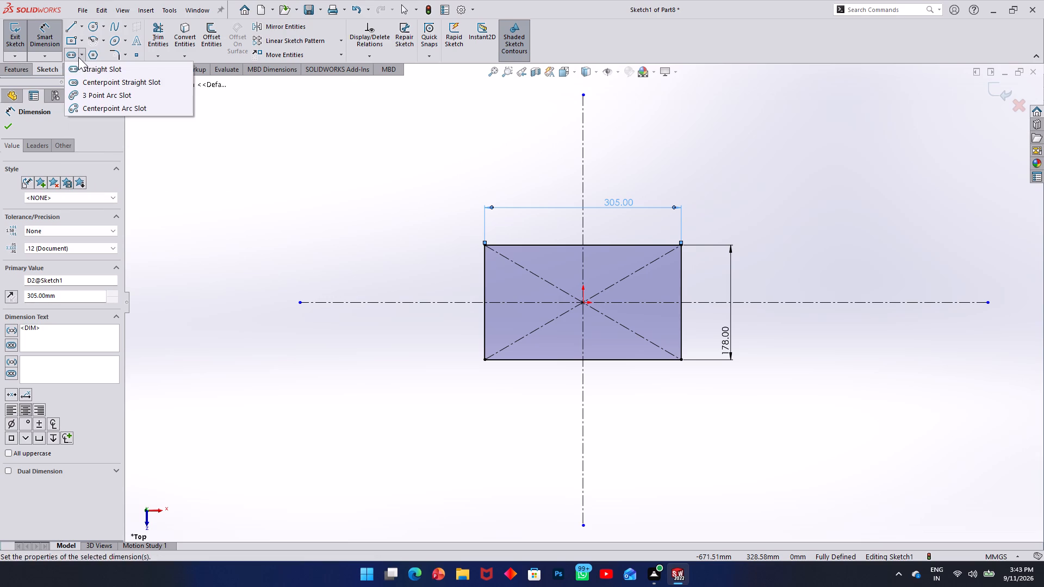
click(72, 65)
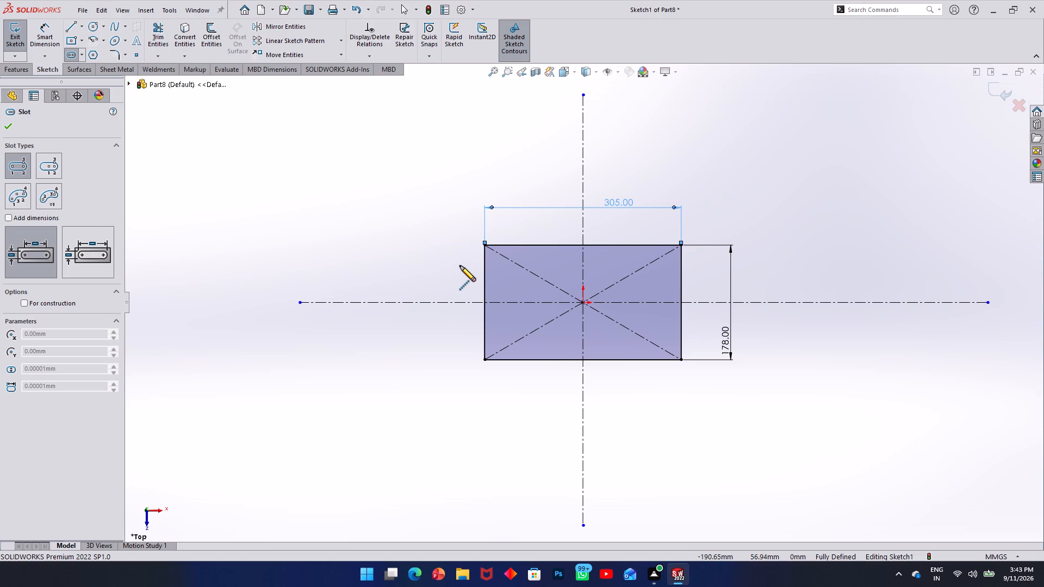
click(460, 268)
click(499, 266)
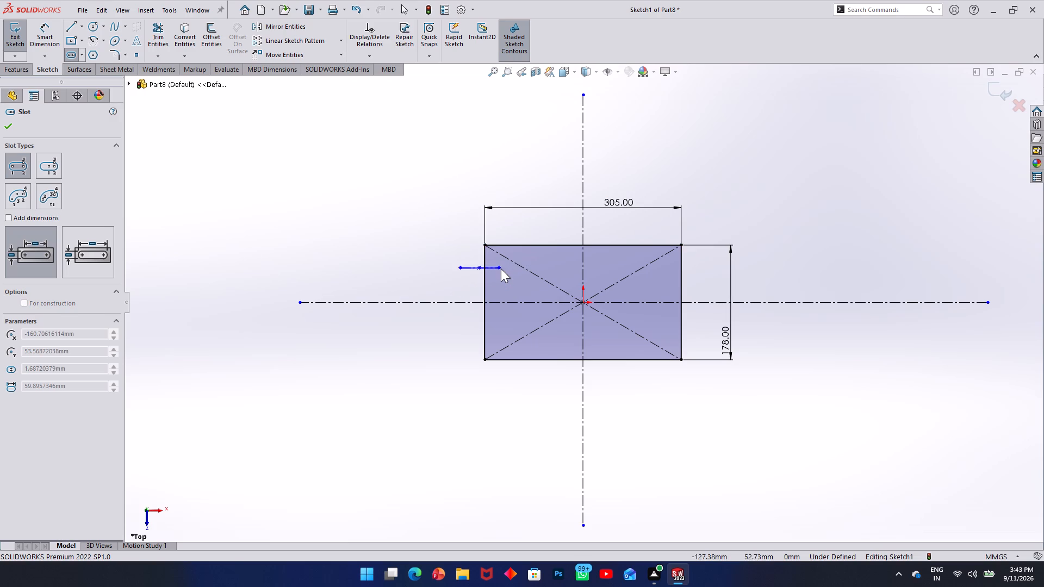
click(501, 273)
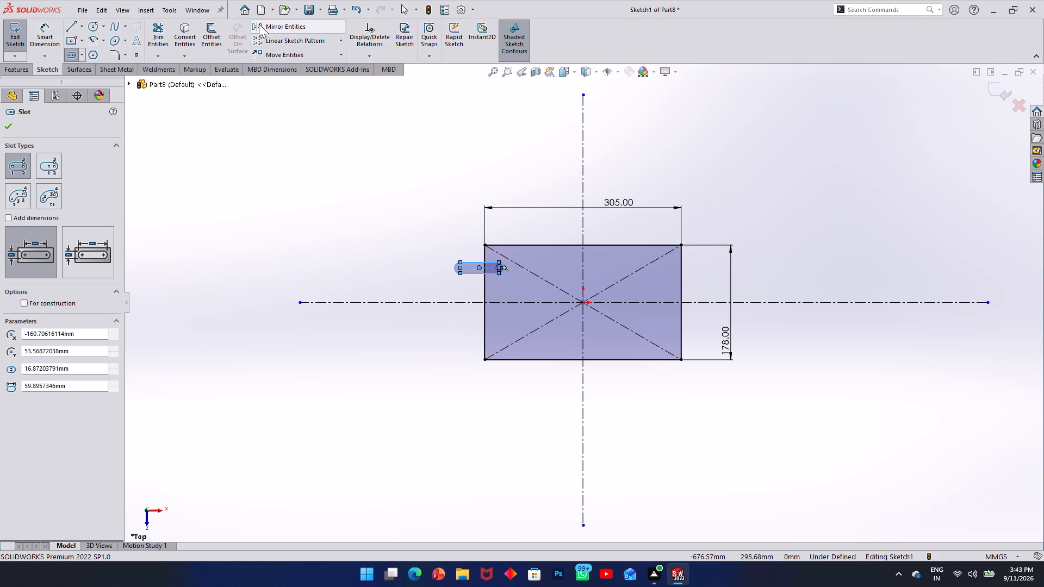
Dimension the slot's inner arc center 20 mm from the rectangle's left edge.
click(38, 27)
scroll(443, 211, down, 2)
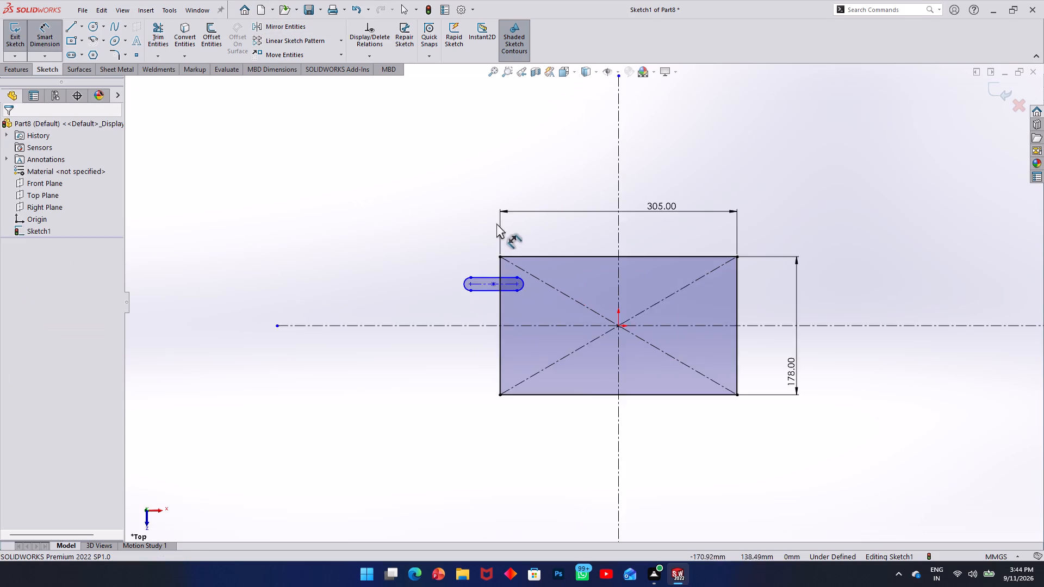
scroll(511, 298, down, 1)
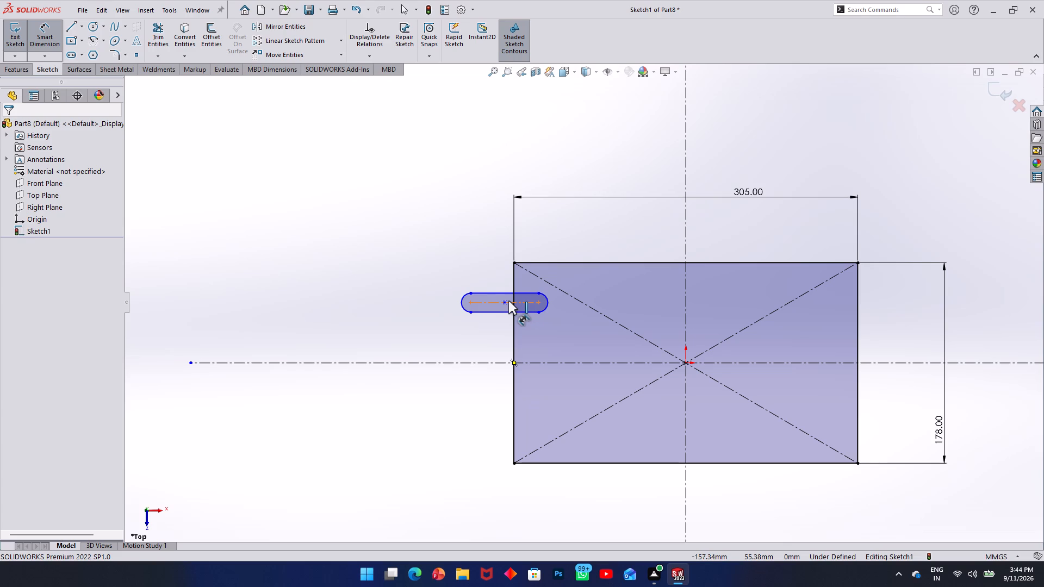
click(513, 324)
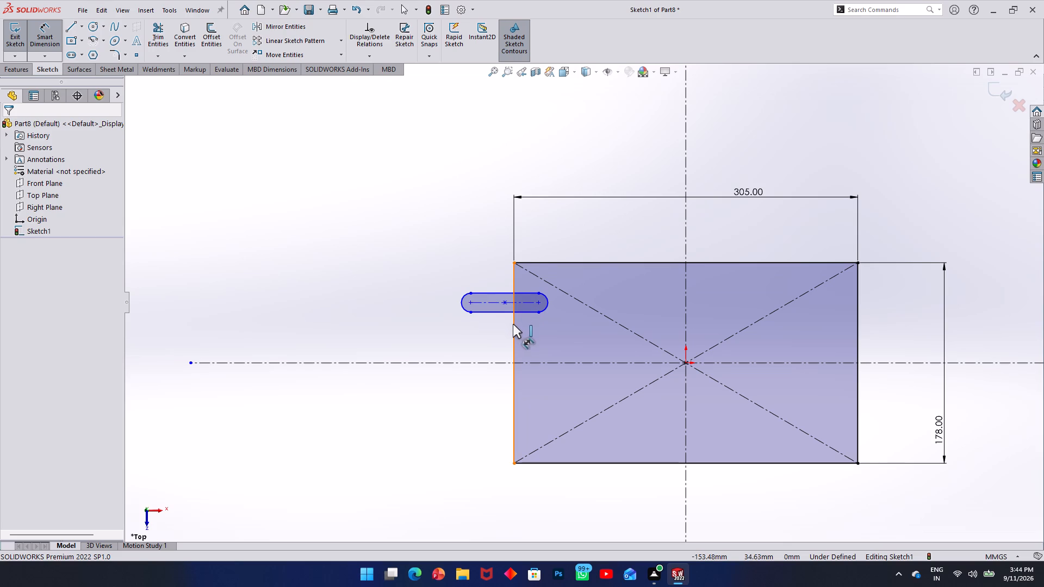
click(538, 302)
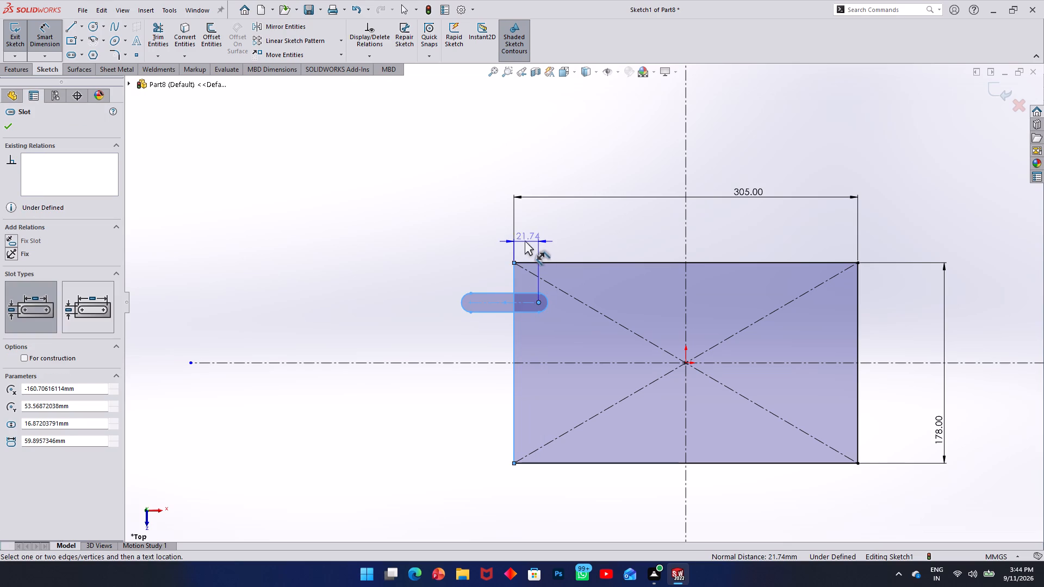
click(524, 240)
text(20)
key(Return)
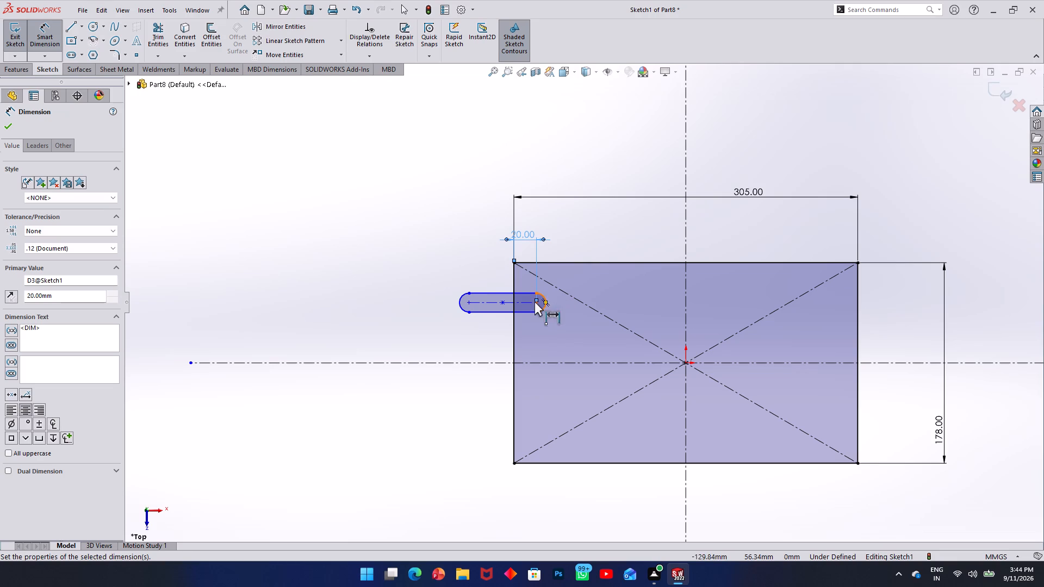
Dimension the slot's centerline 43 mm below the rectangle's top edge.
click(518, 302)
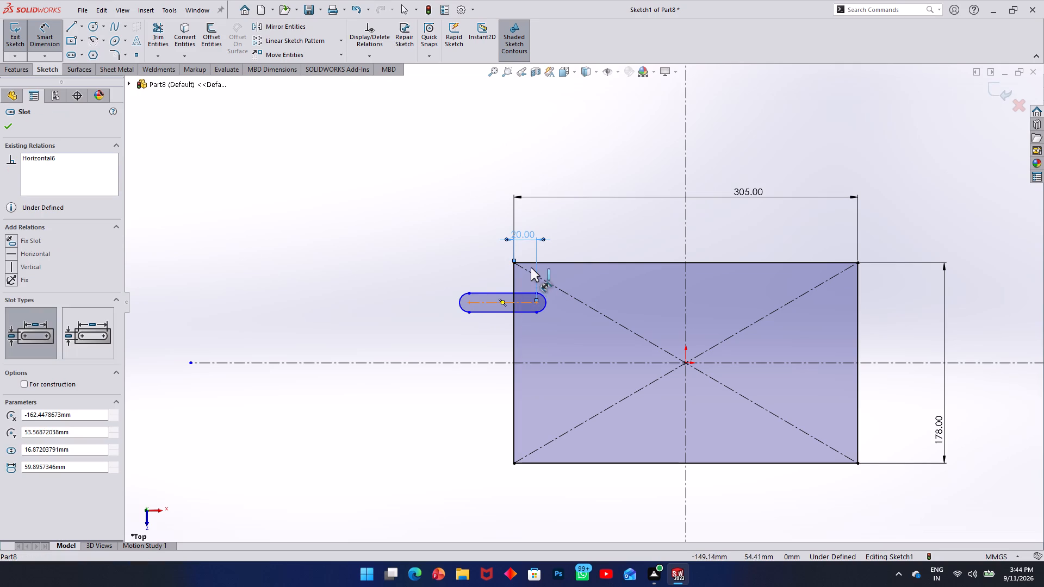
click(531, 263)
click(498, 272)
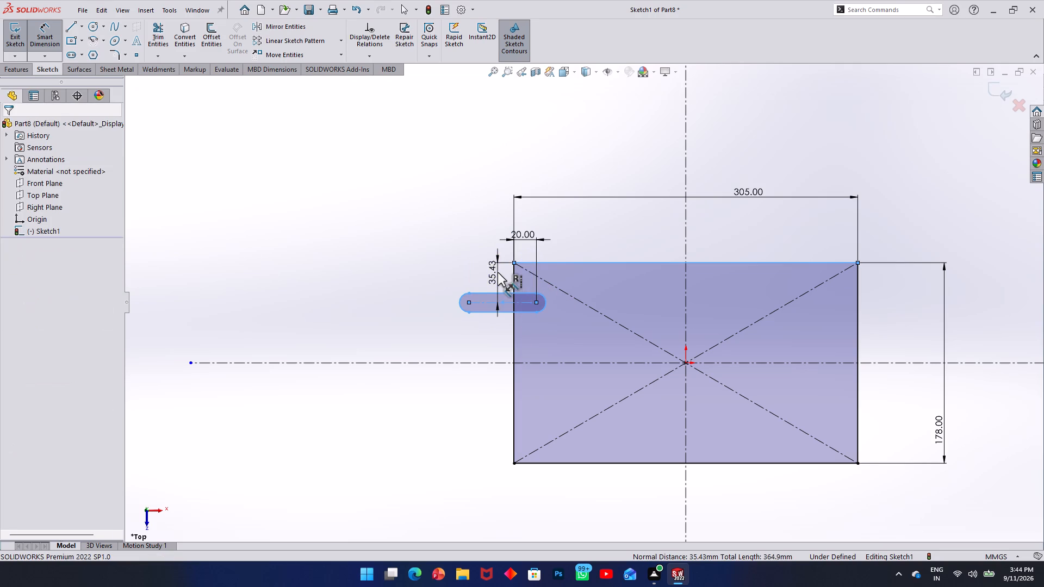
text(40)
key(BackSpace)
key(3)
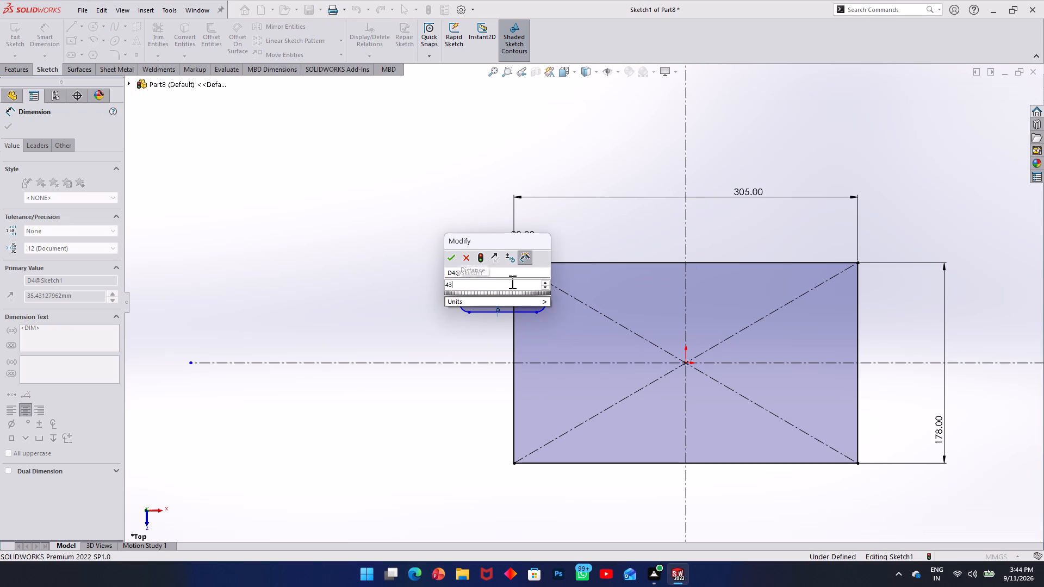
key(Return)
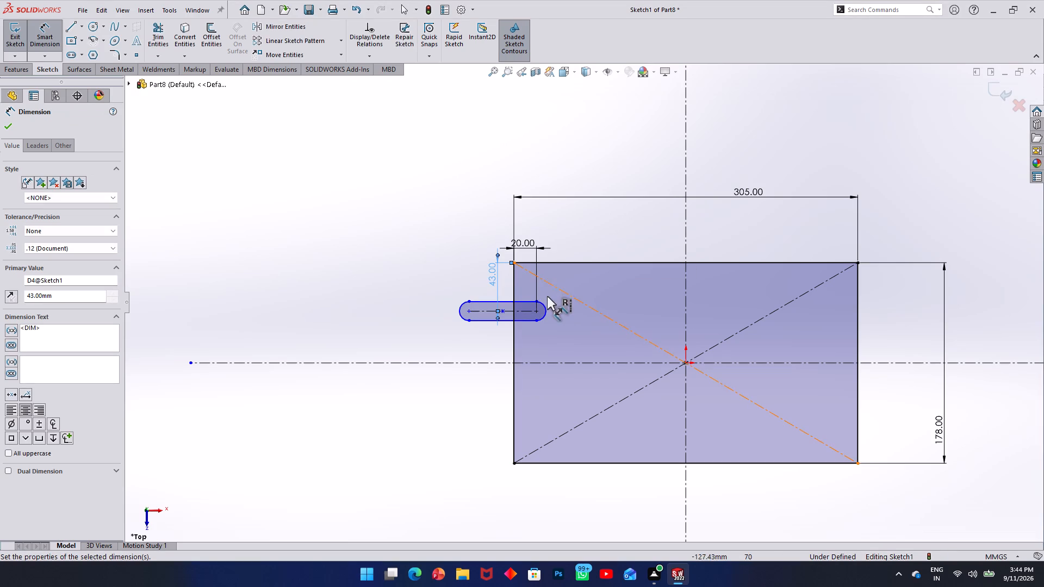
Dimension the slot's inner end arc with a radius of 7 mm.
click(543, 308)
click(582, 284)
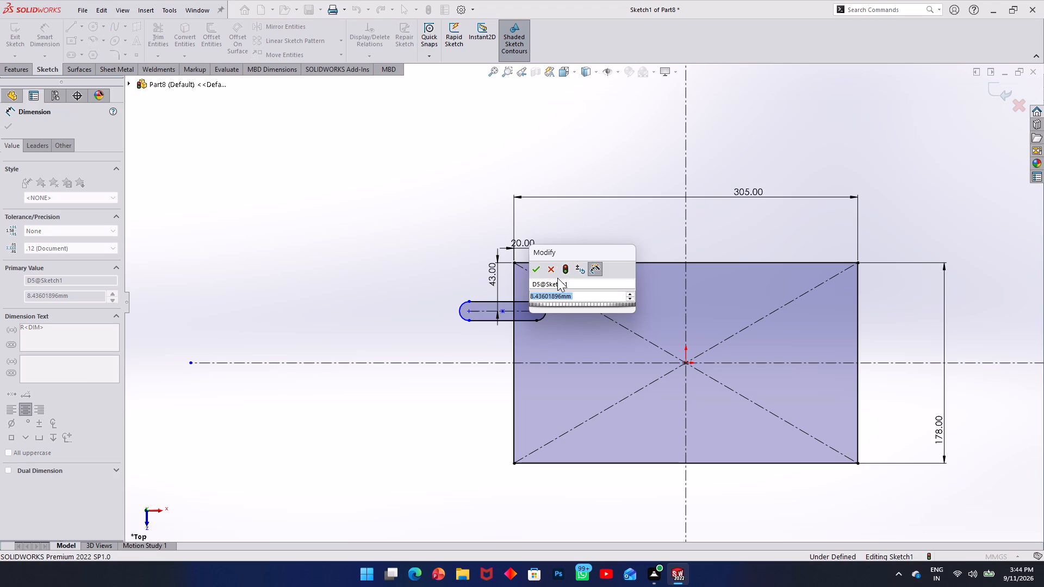
key(Return)
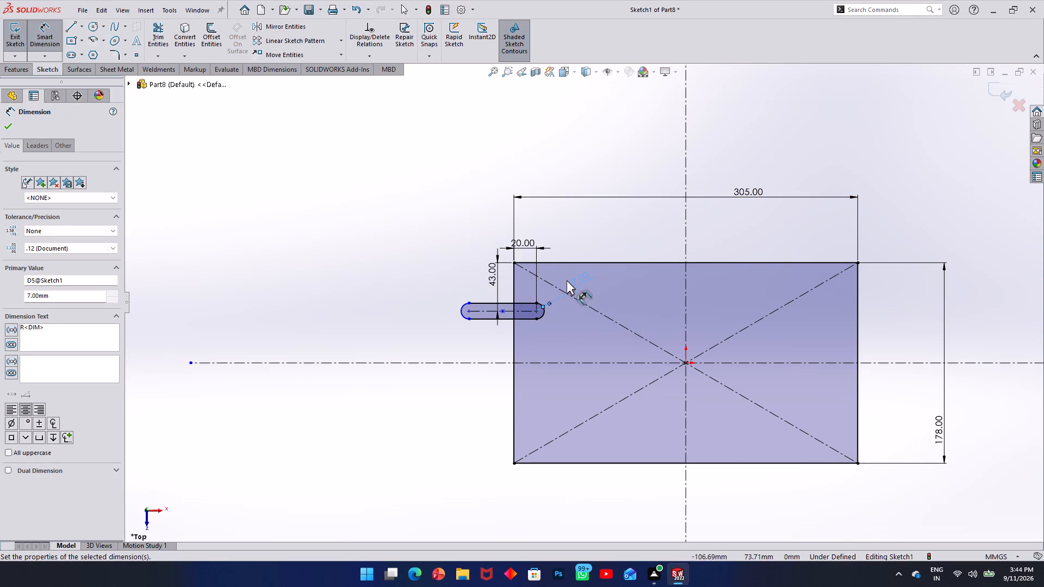
click(269, 210)
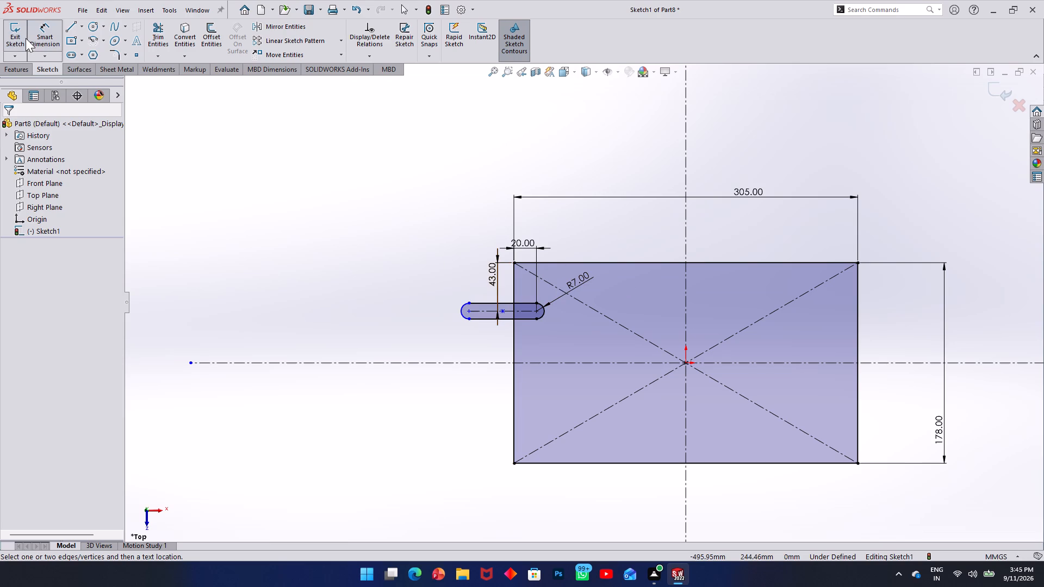
Trim away the slot's side lines, outer arc and centerline portion lying outside the rectangle's left edge.
click(157, 27)
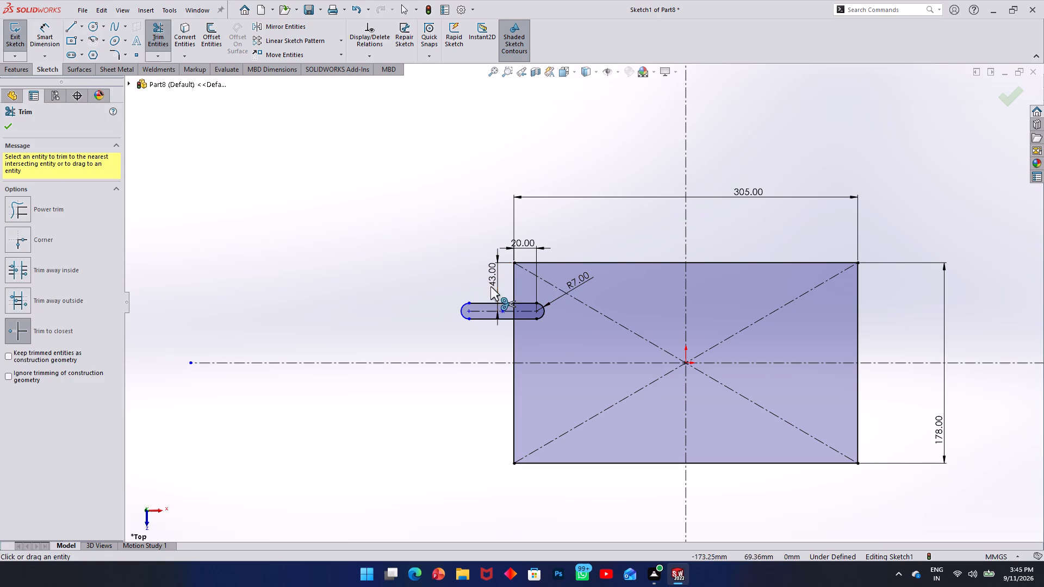
click(487, 301)
click(540, 288)
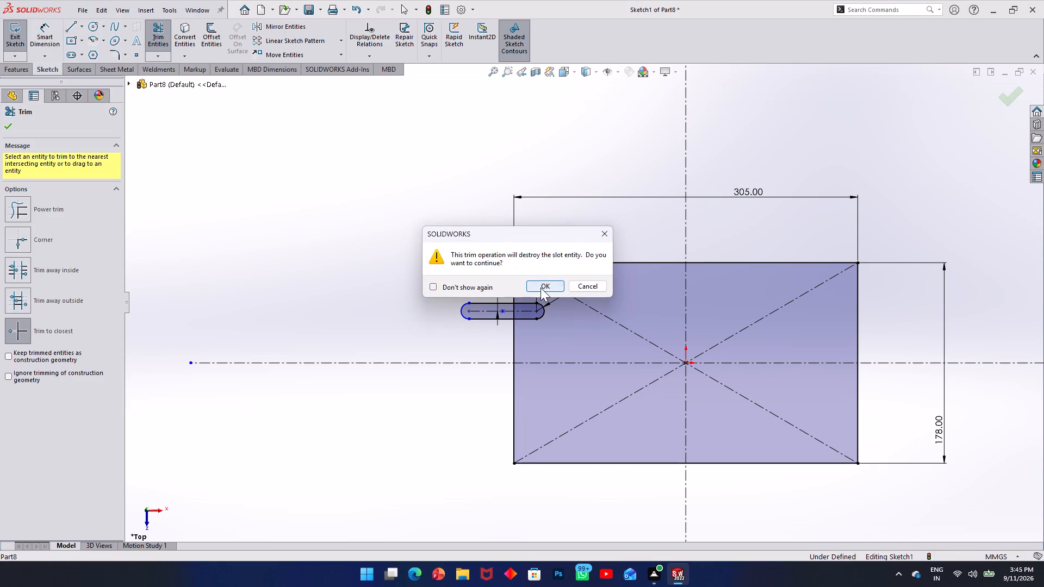
click(502, 317)
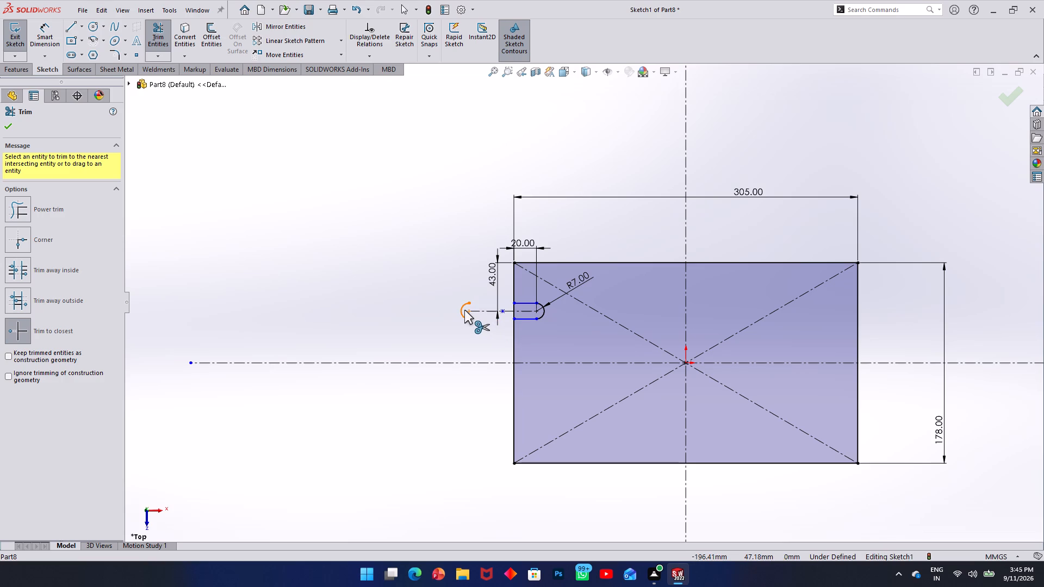
click(460, 311)
click(474, 312)
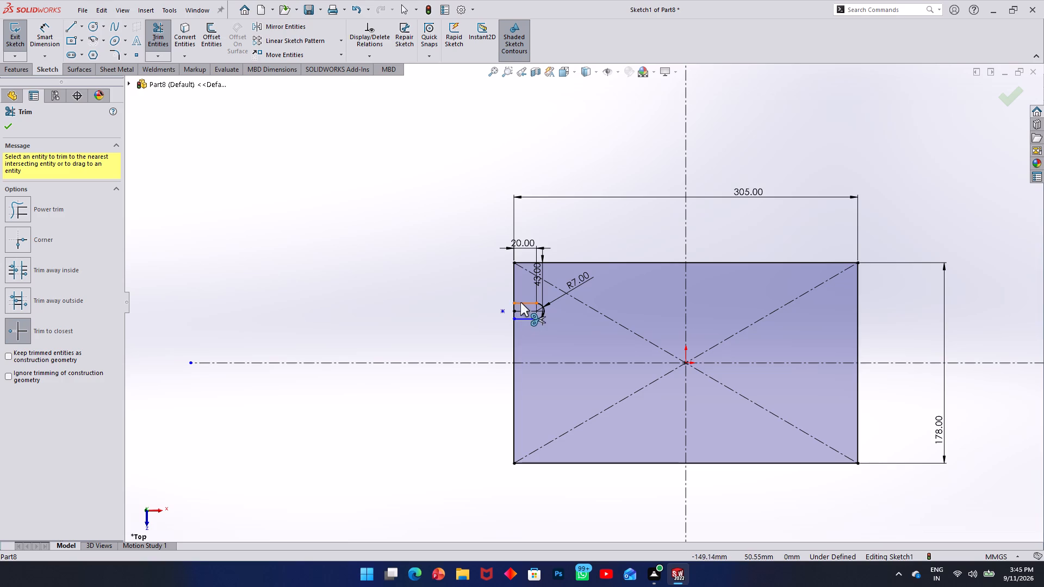
Draw a 14 mm vertical line on the rectangle's left edge joining the open ends of the slot's side lines.
scroll(521, 308, down, 6)
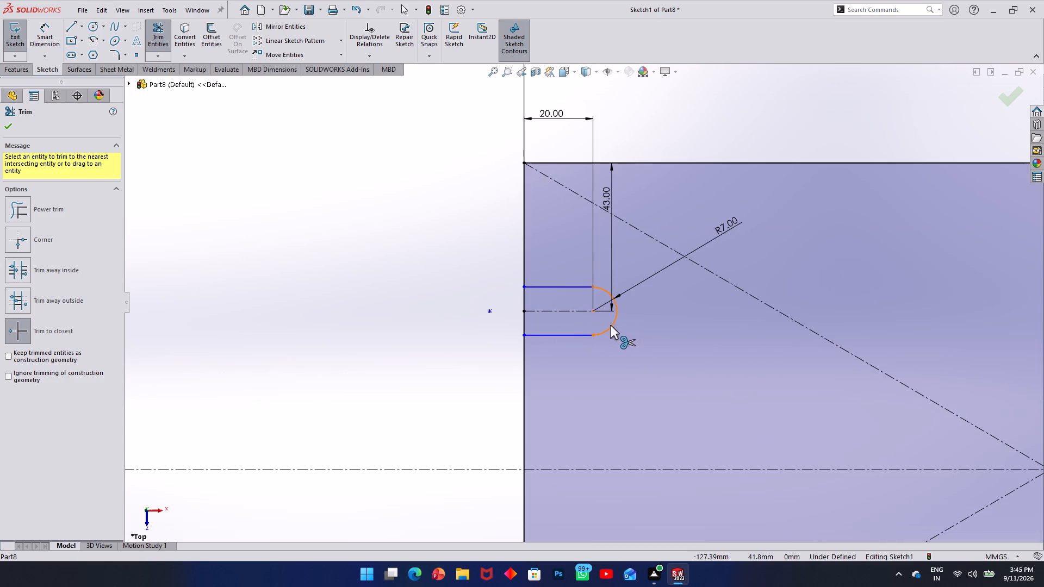
scroll(623, 284, down, 1)
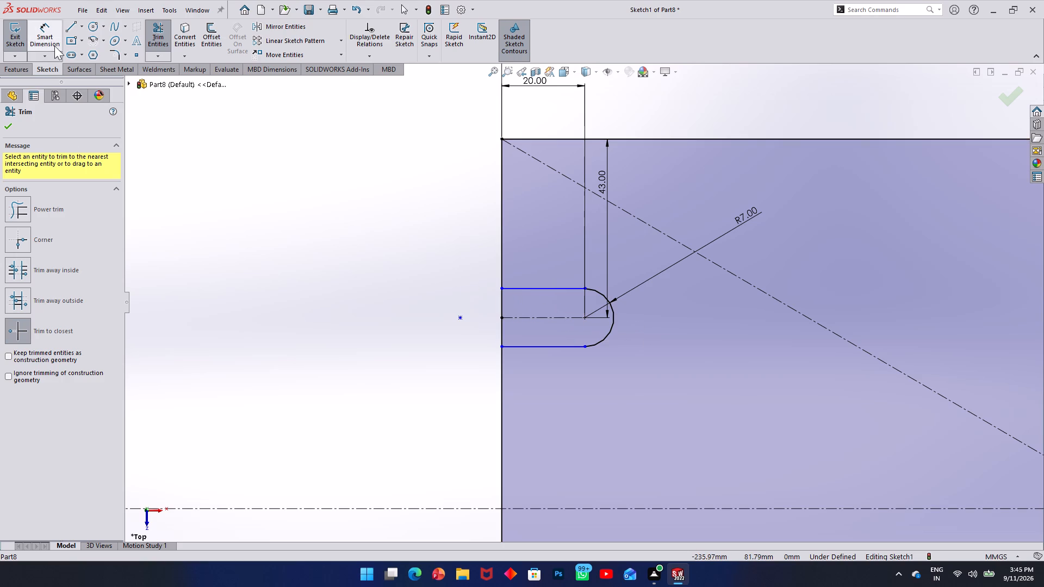
click(69, 28)
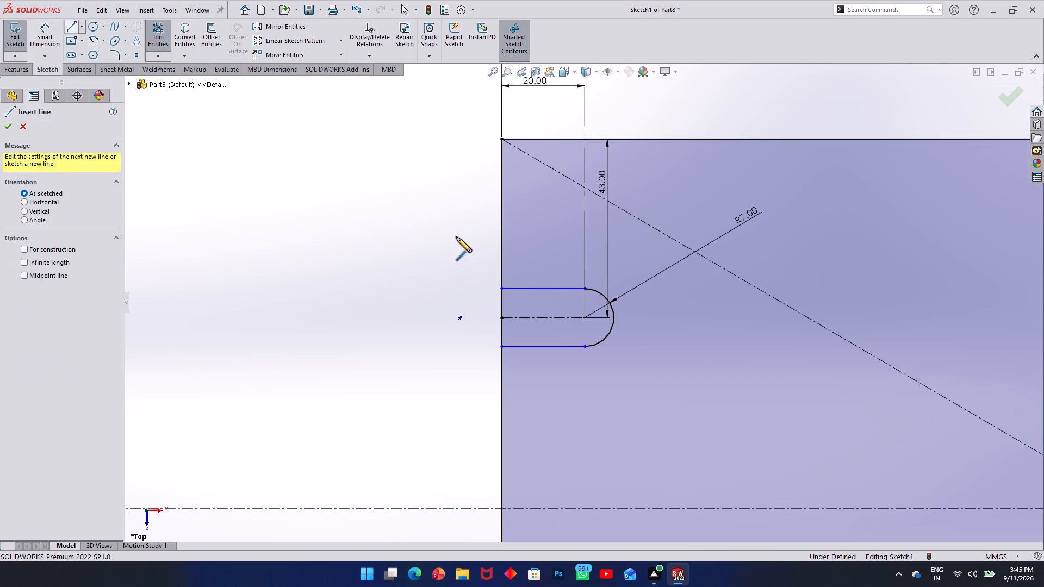
click(502, 288)
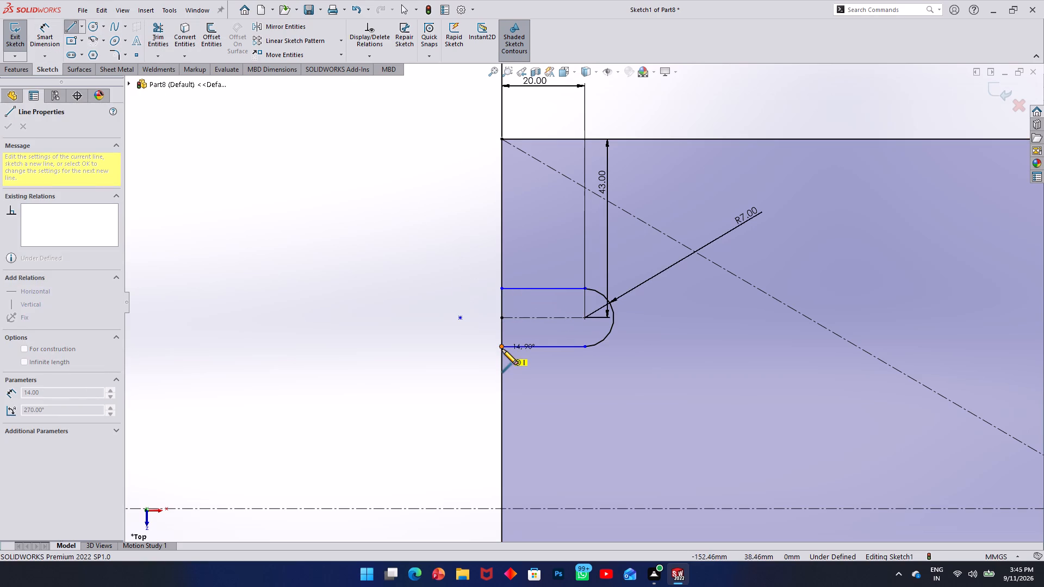
click(502, 349)
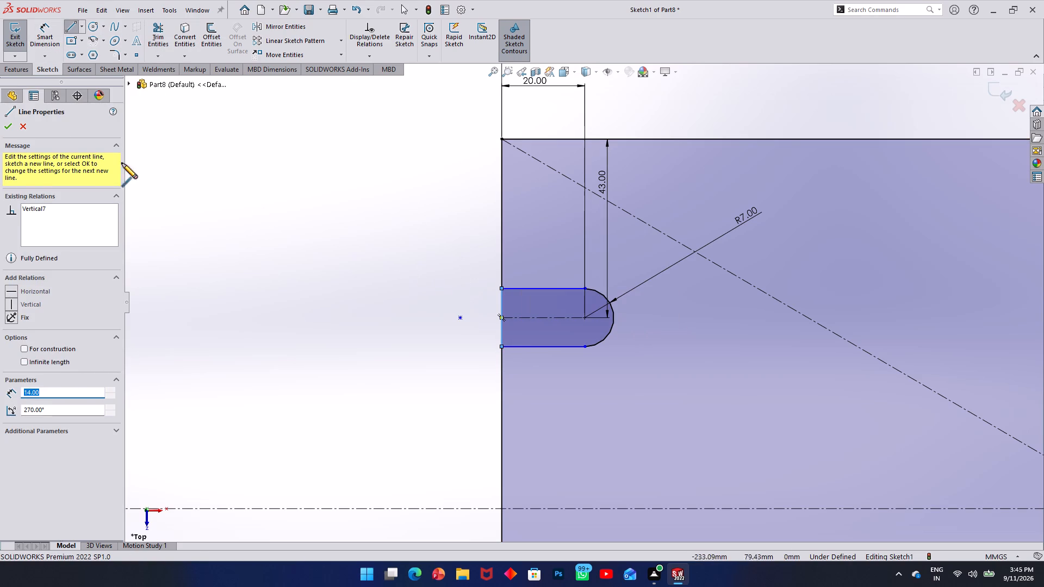
click(10, 128)
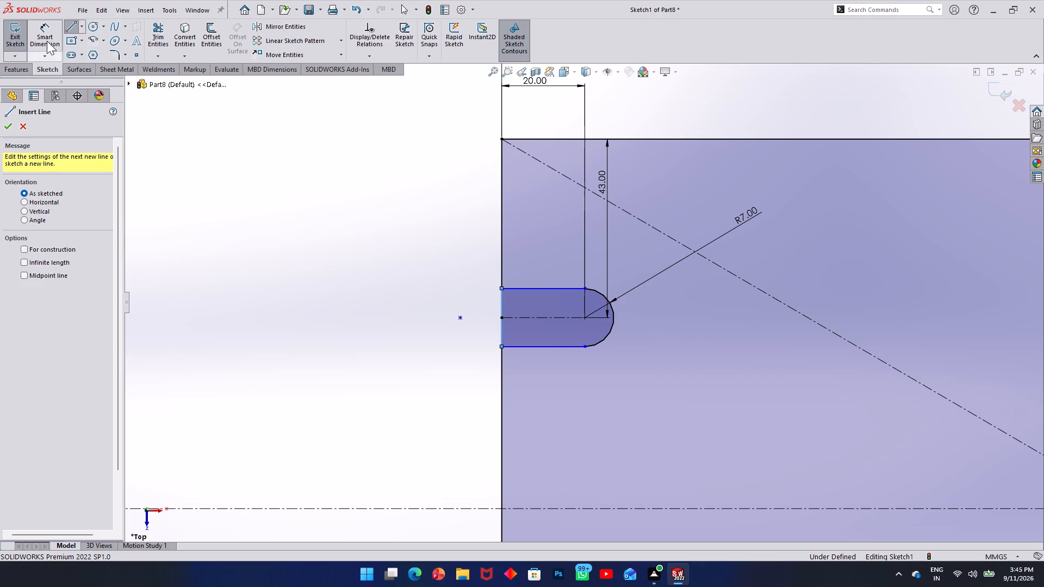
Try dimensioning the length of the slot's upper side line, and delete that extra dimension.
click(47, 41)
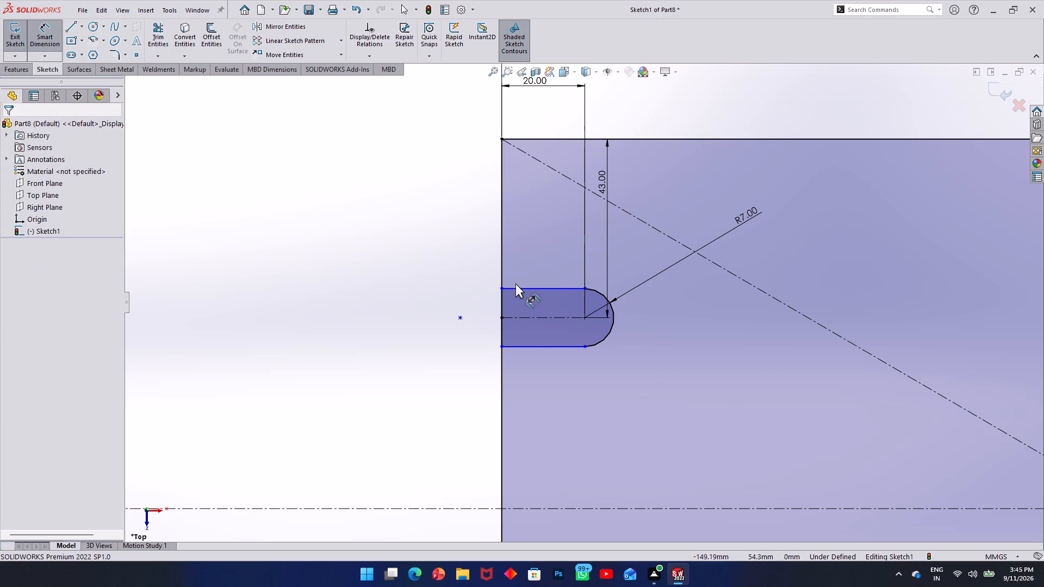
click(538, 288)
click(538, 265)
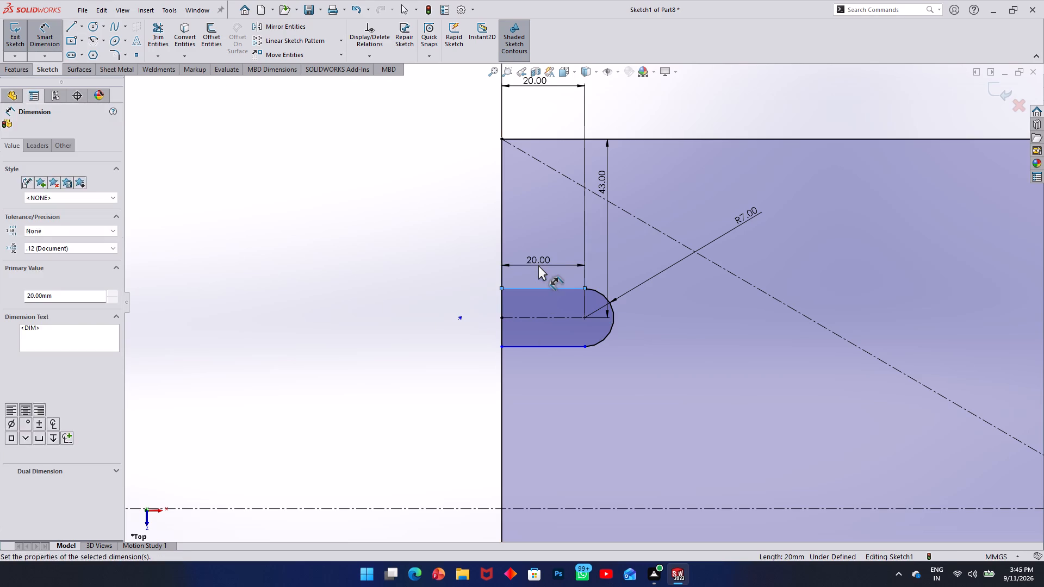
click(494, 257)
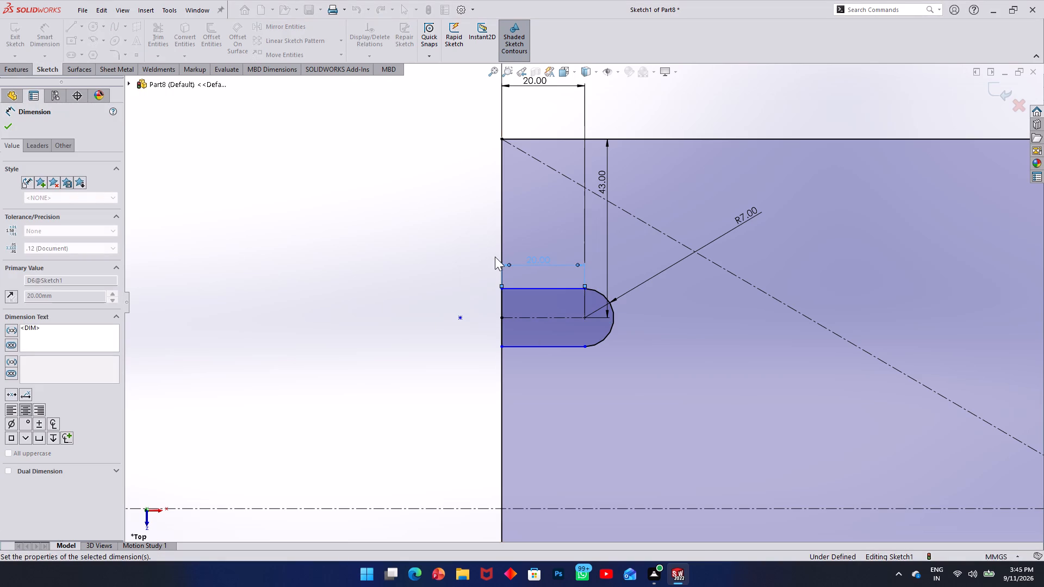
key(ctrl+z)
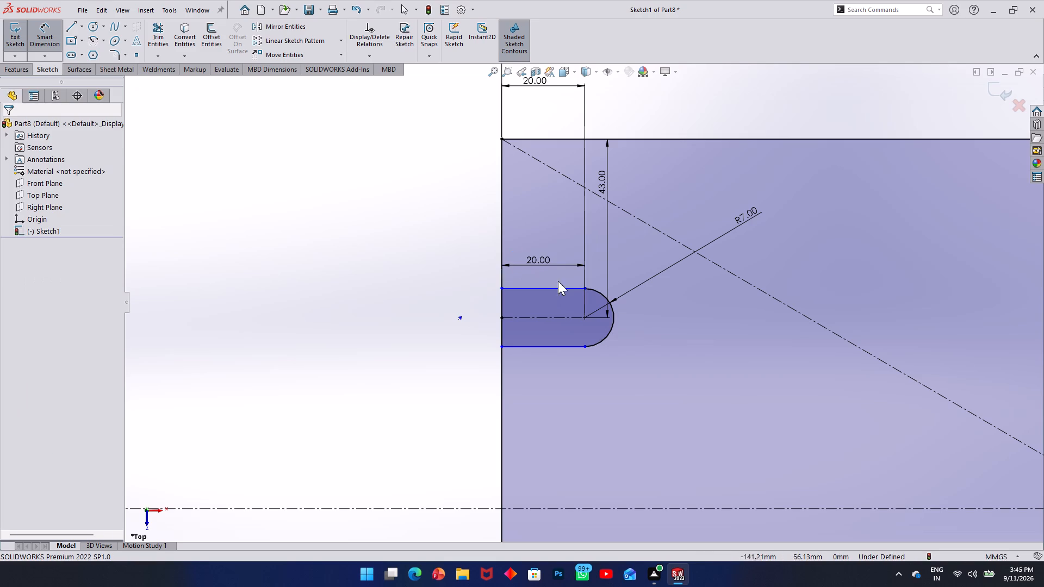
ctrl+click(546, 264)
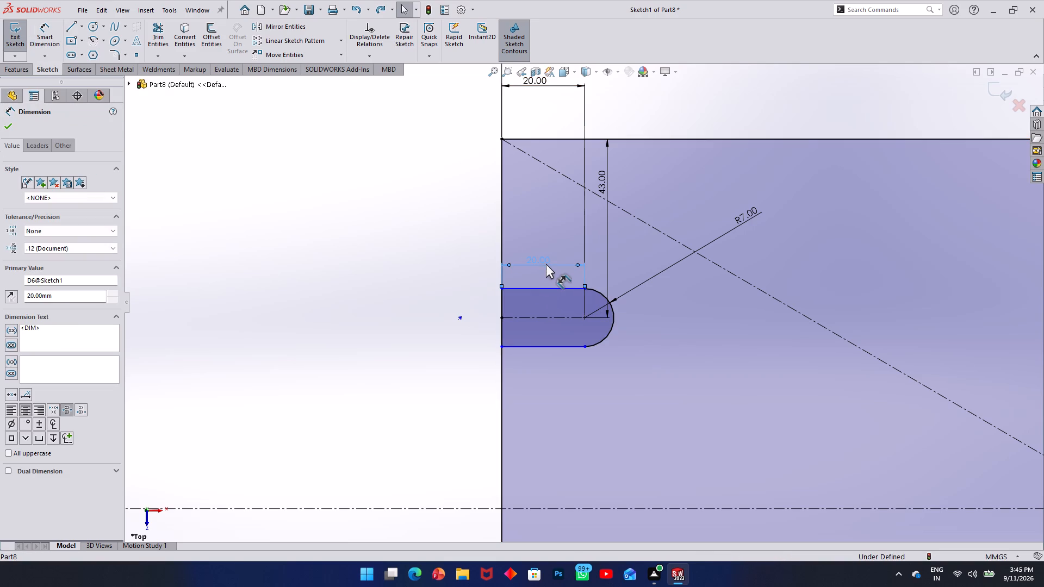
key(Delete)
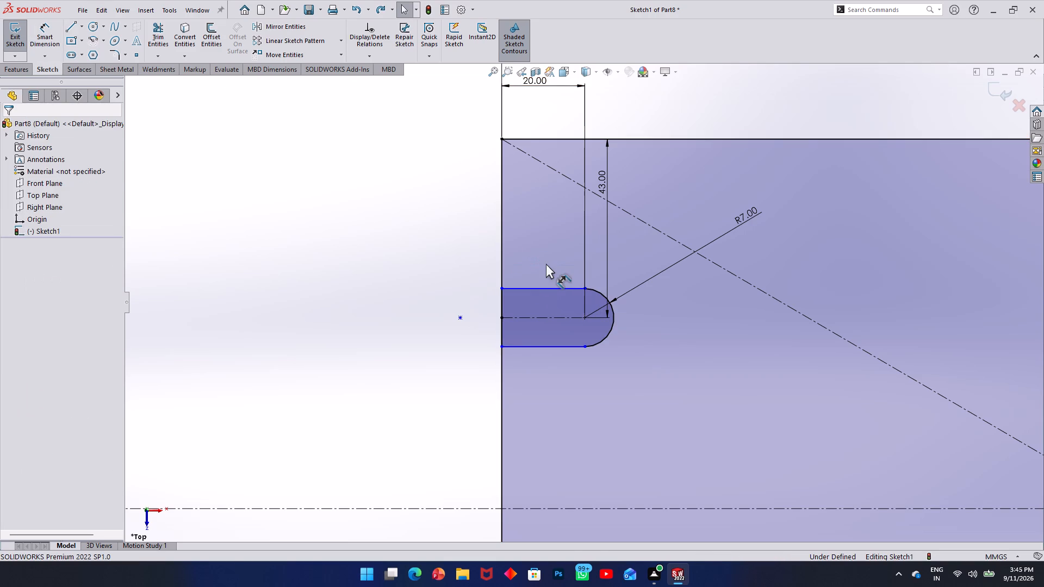
Add a sketch relation to the slot's upper and lower side lines to constrain them.
ctrl+click(558, 287)
ctrl+click(554, 344)
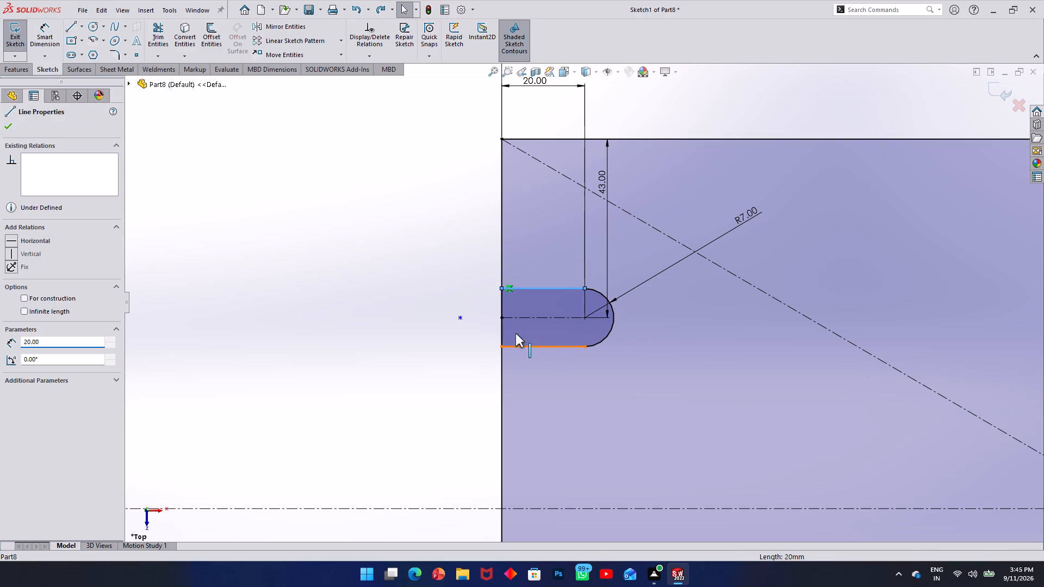
right_click(210, 183)
click(289, 296)
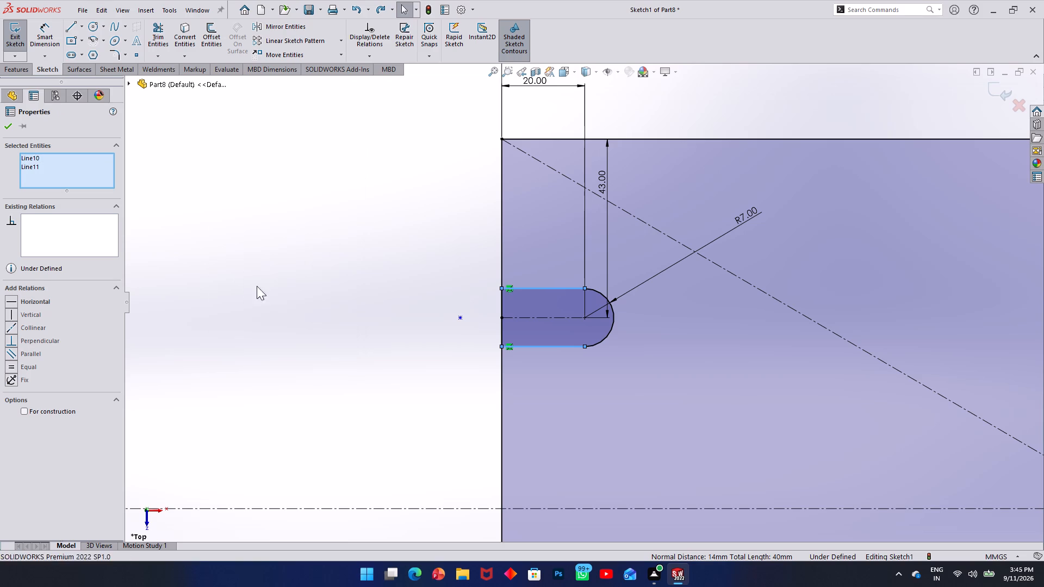
click(10, 128)
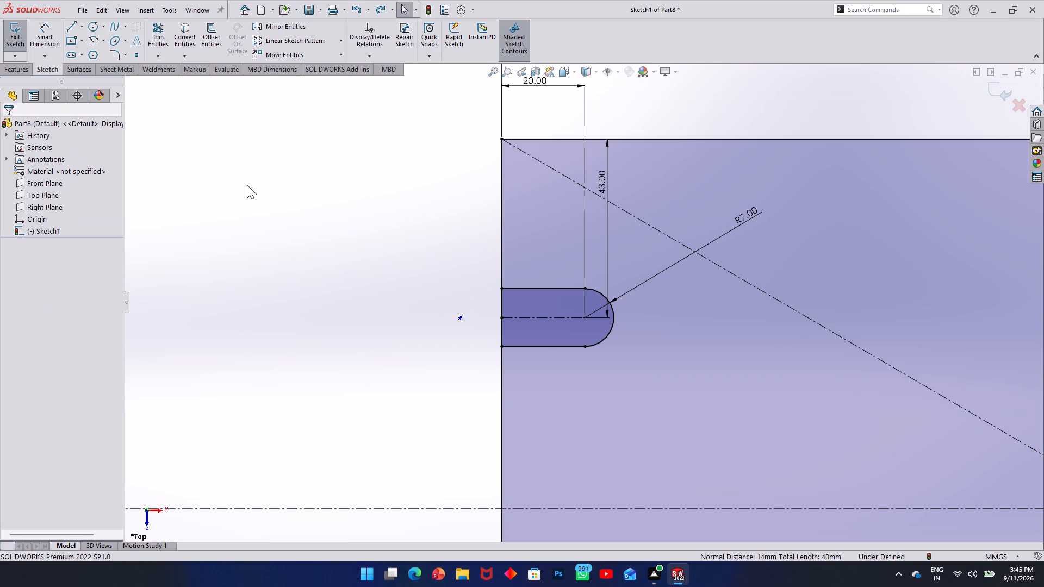
Mirror the slot's outline about the vertical centerline to copy it onto the rectangle's right edge.
scroll(306, 204, up, 4)
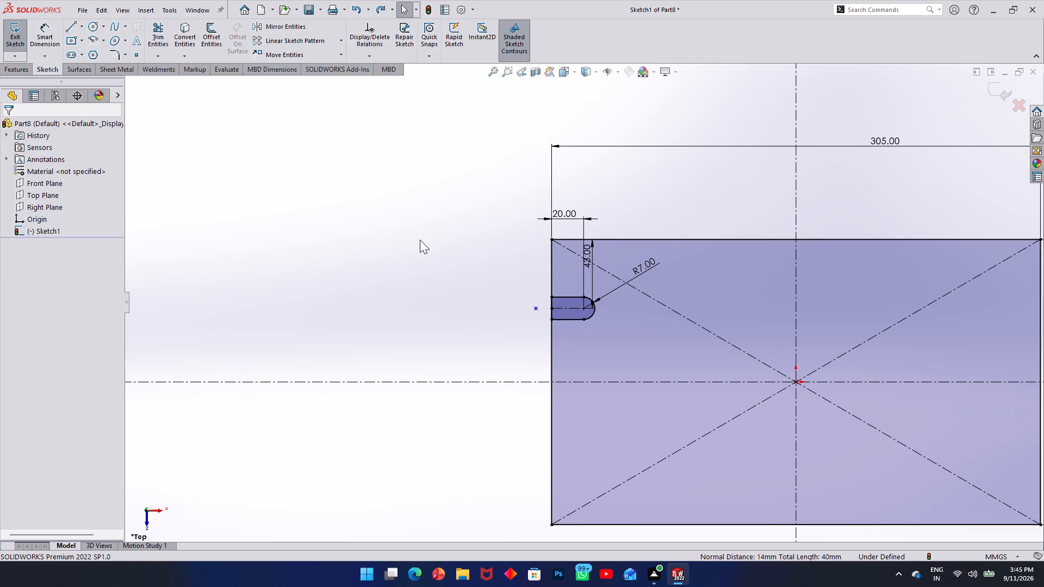
scroll(678, 329, down, 2)
scroll(697, 325, up, 4)
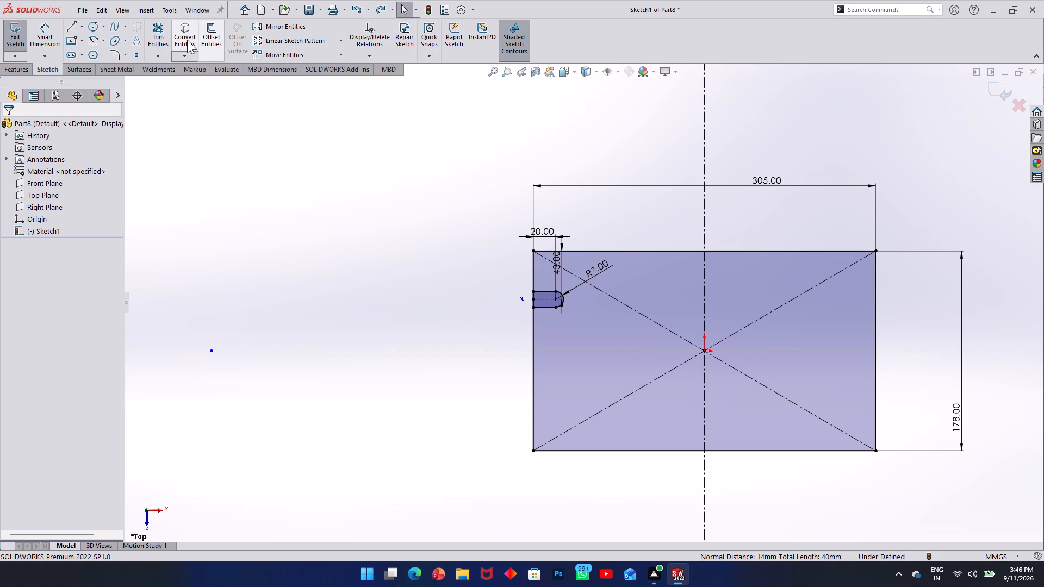
click(290, 27)
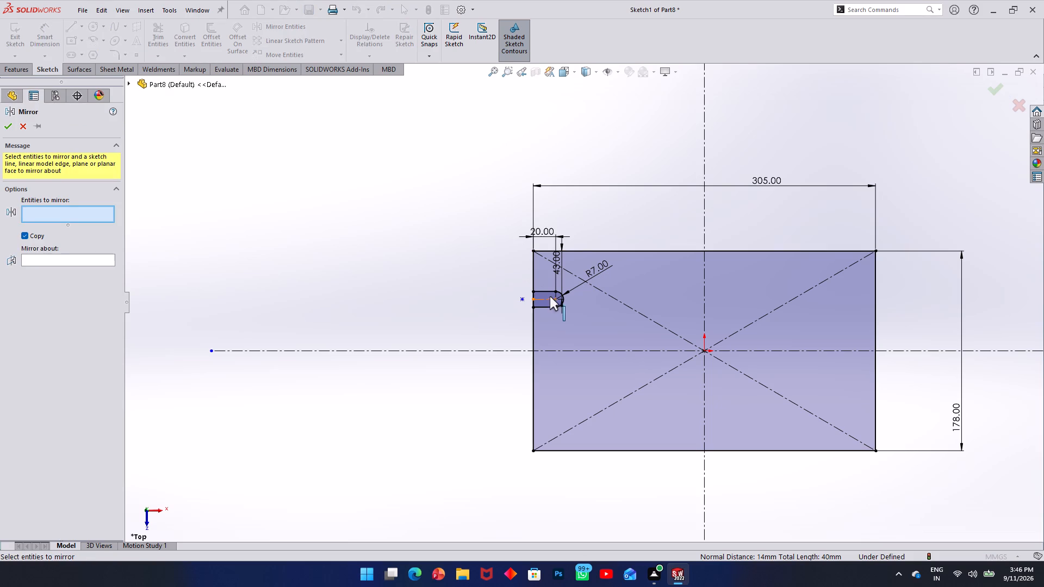
scroll(551, 300, down, 3)
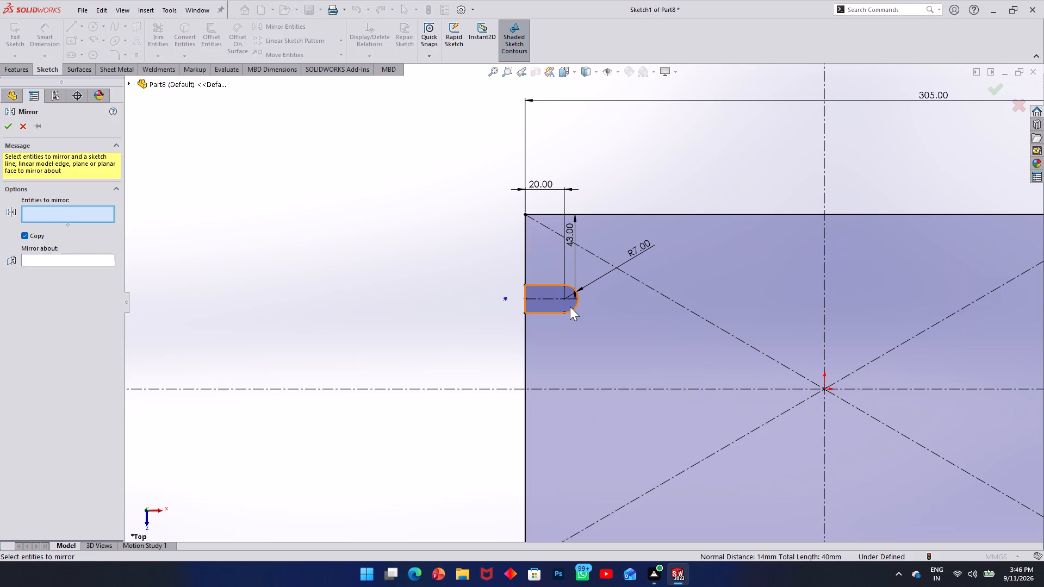
click(569, 306)
scroll(663, 299, up, 2)
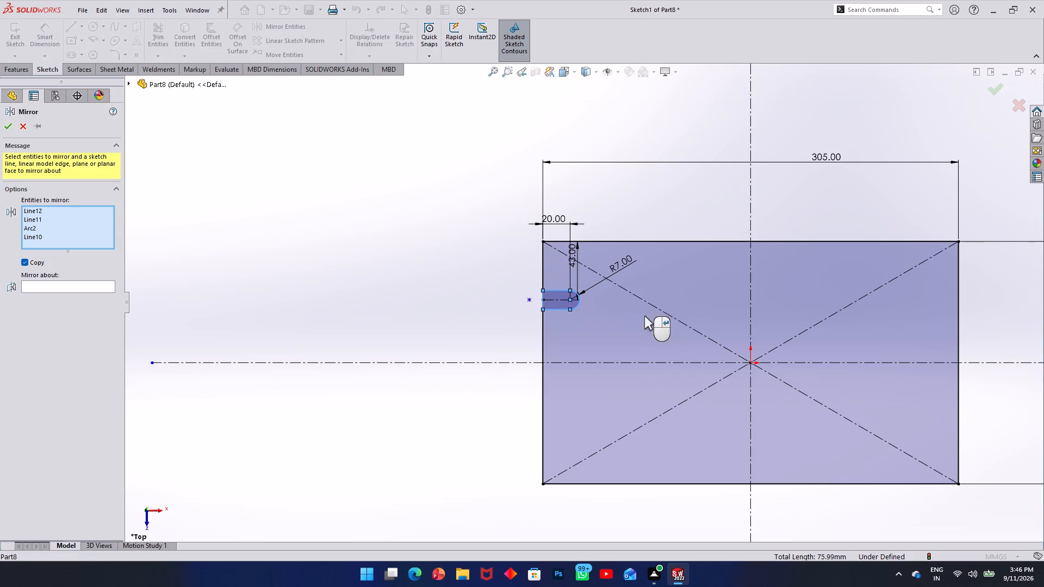
click(73, 283)
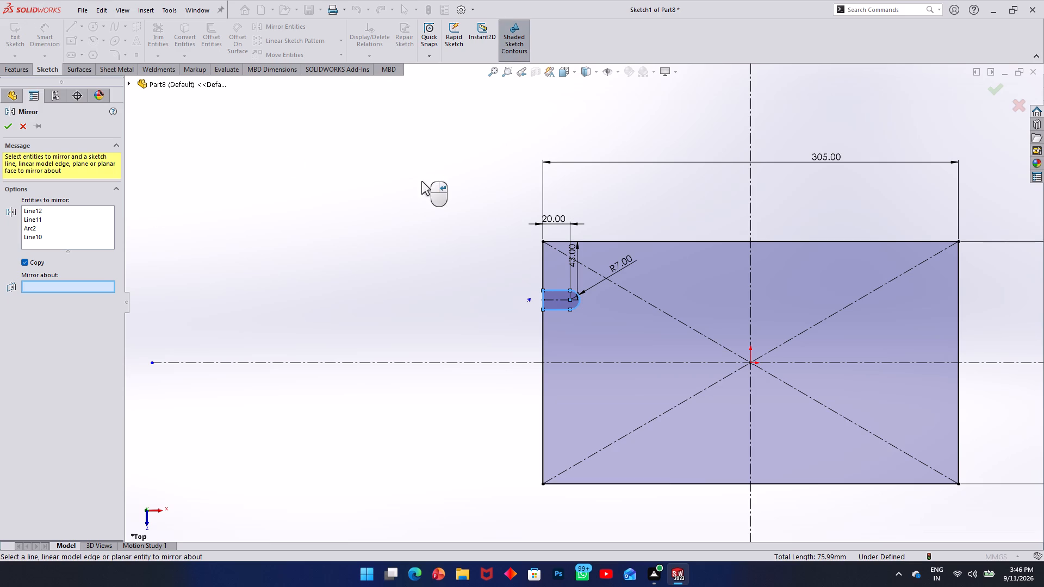
click(750, 196)
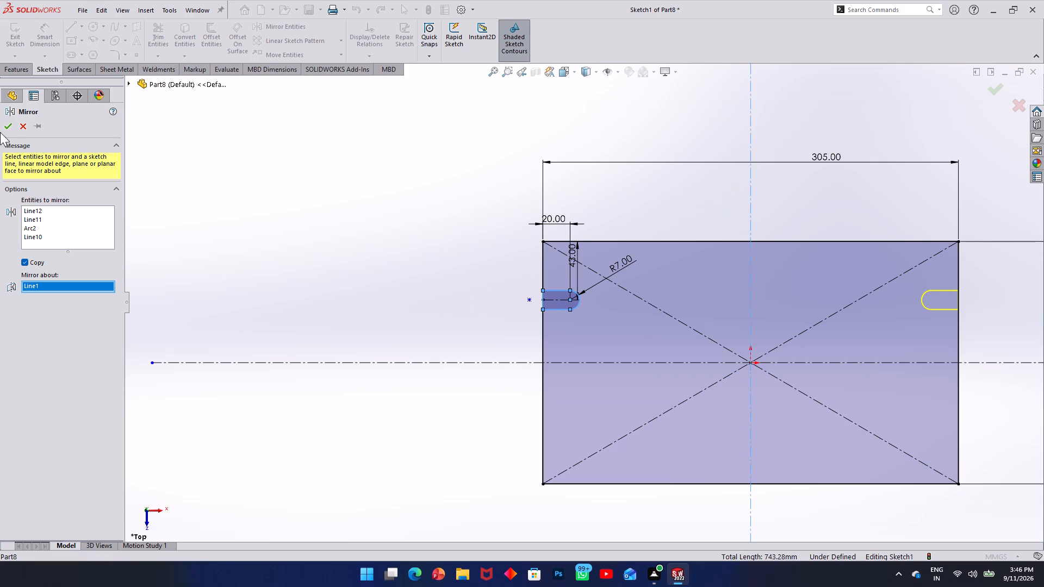
click(6, 131)
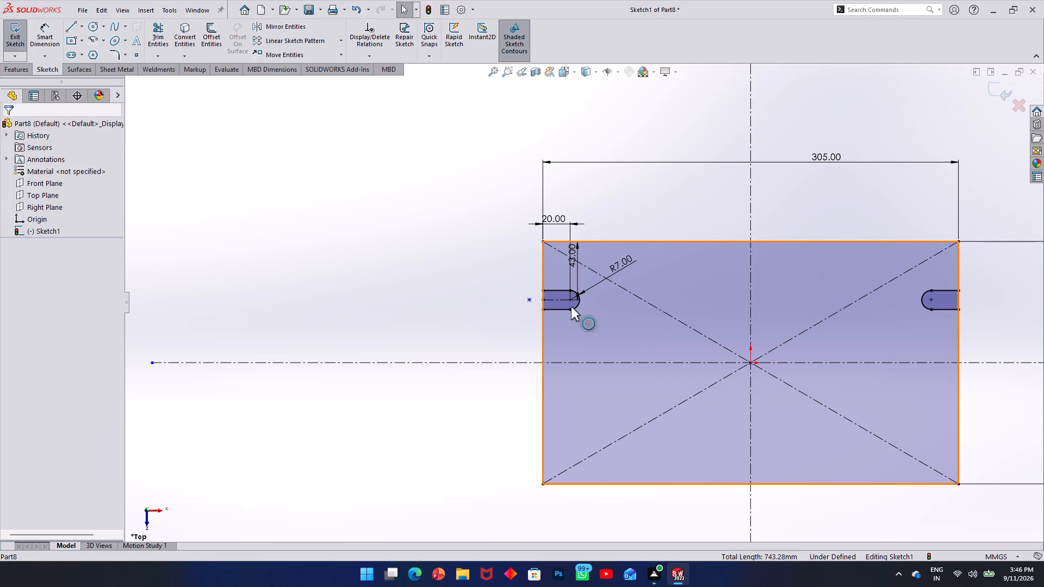
Mirror both upper slot outlines about the horizontal centerline to copy them onto the lower half of the rectangle.
click(562, 303)
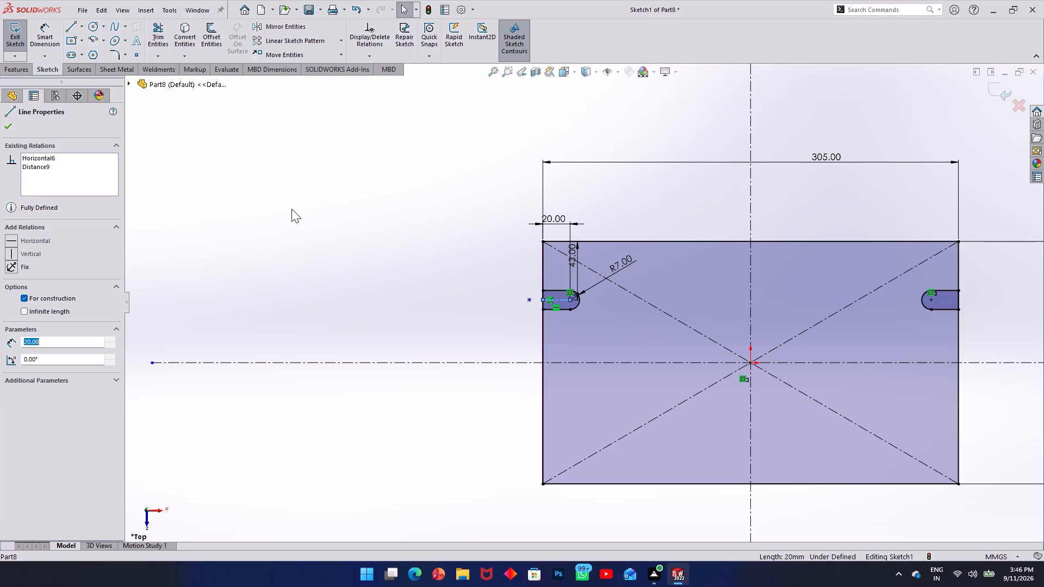
click(336, 153)
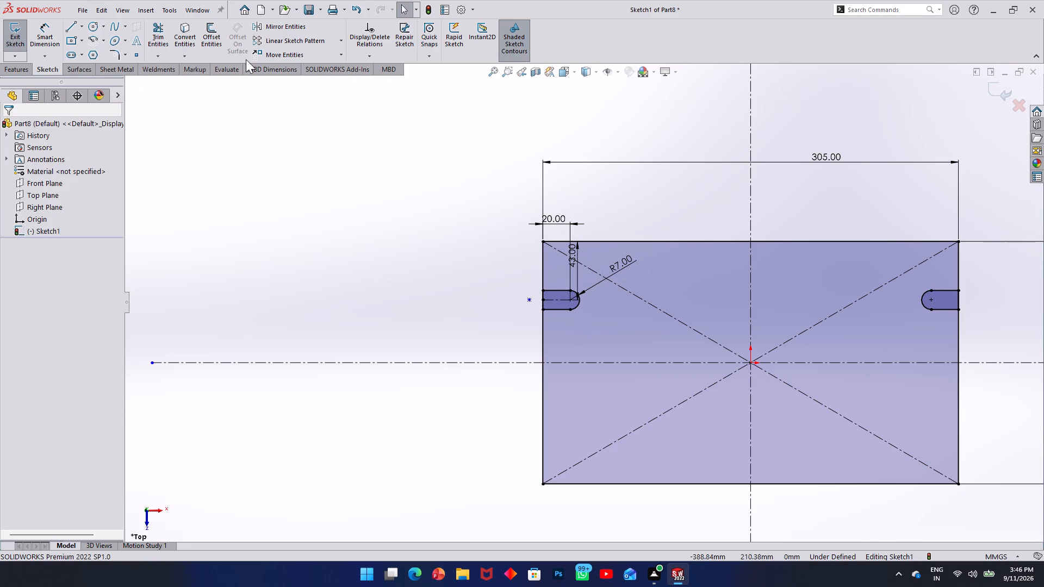
click(279, 24)
click(567, 305)
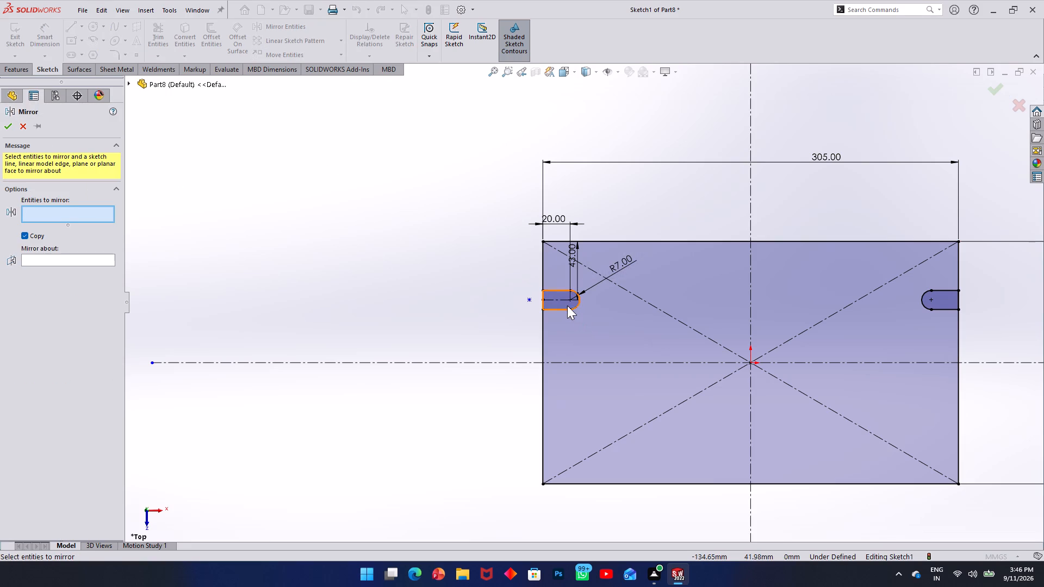
click(943, 303)
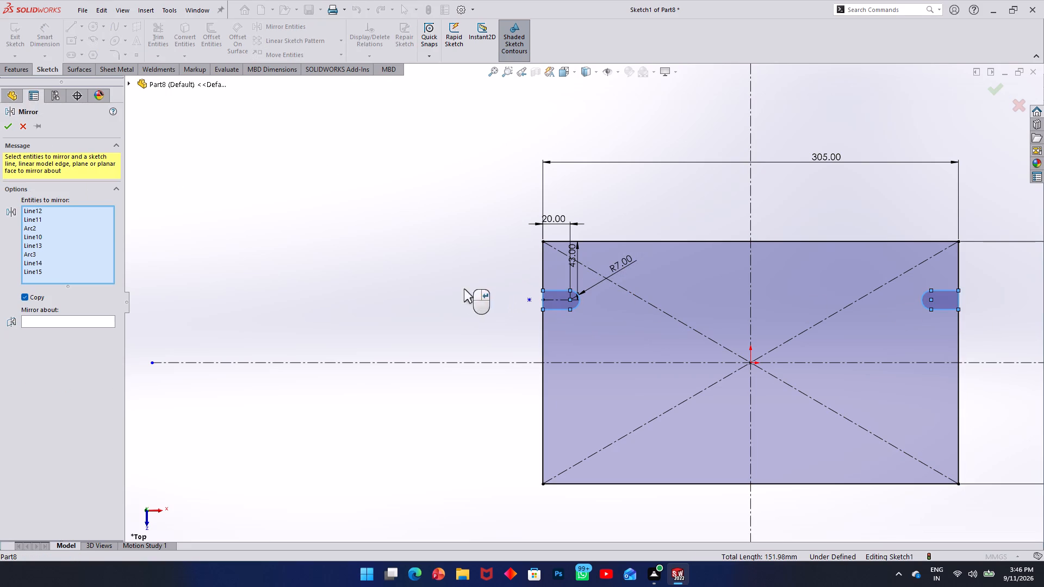
click(75, 315)
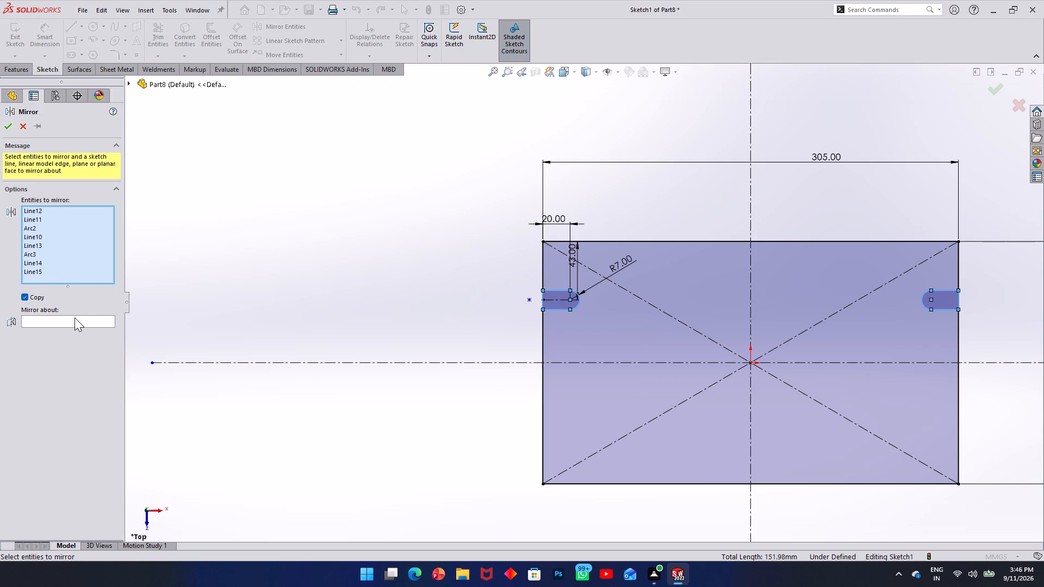
click(74, 321)
click(639, 362)
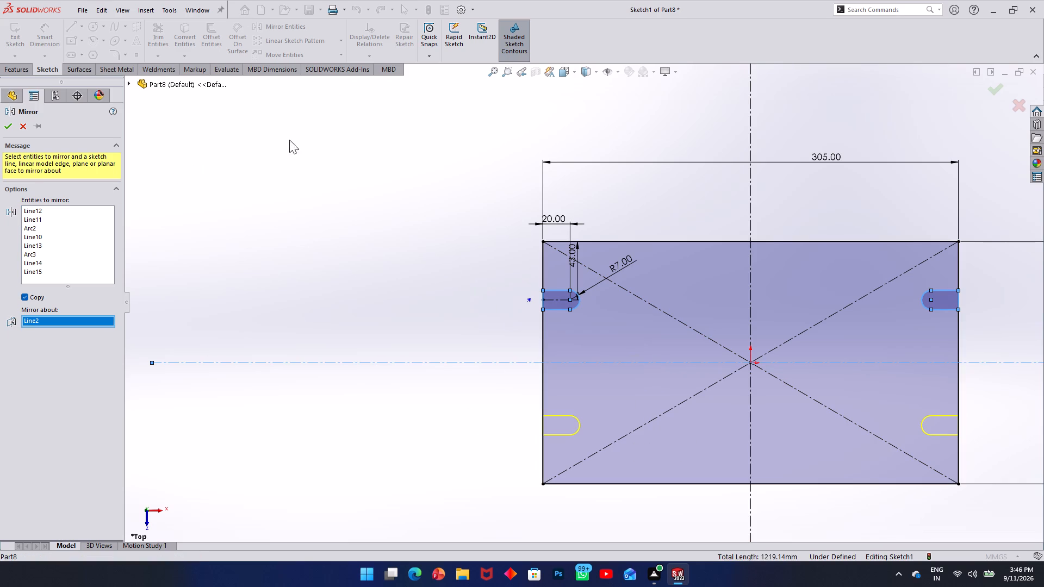
click(10, 129)
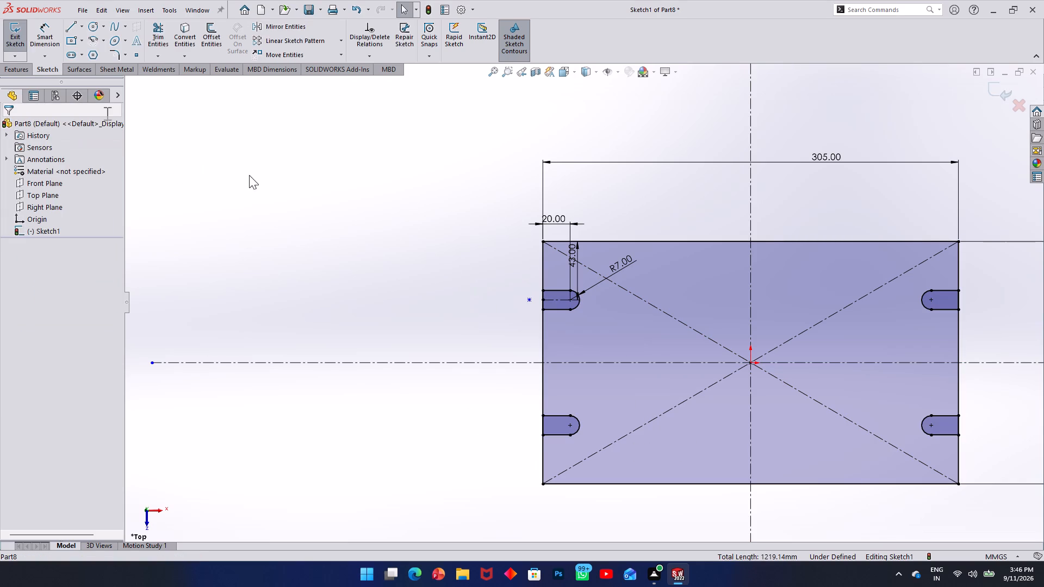
click(288, 185)
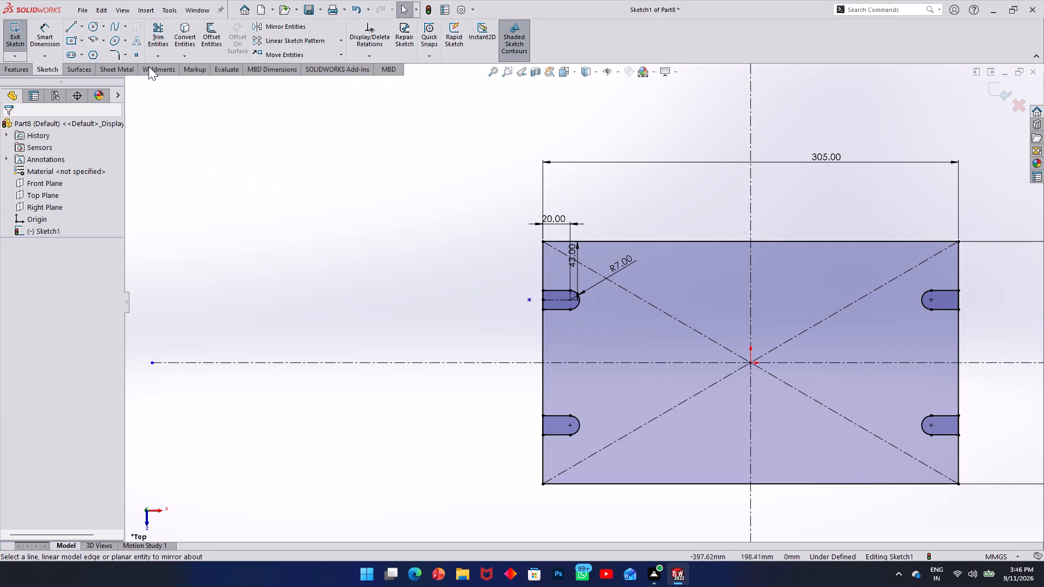
Finish the sketch and extrude the rectangle region outside the four slots as a blind boss 25 mm deep.
click(9, 28)
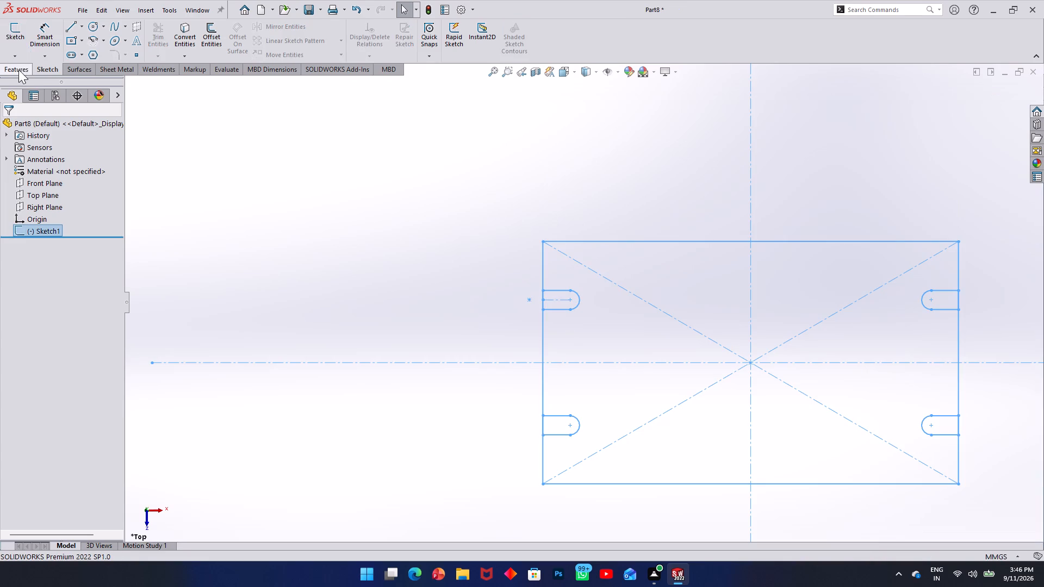
click(18, 70)
click(26, 40)
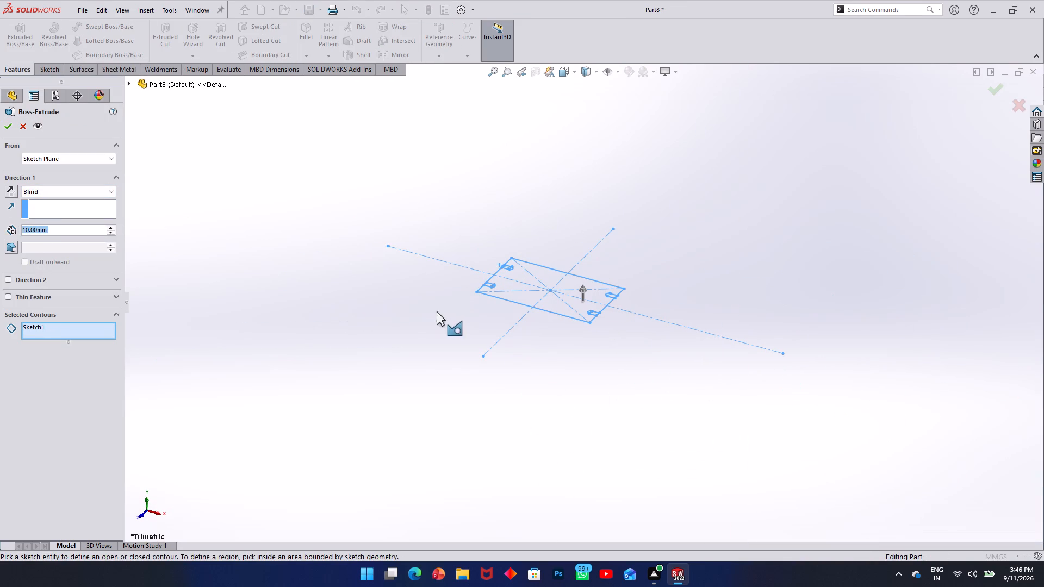
click(543, 270)
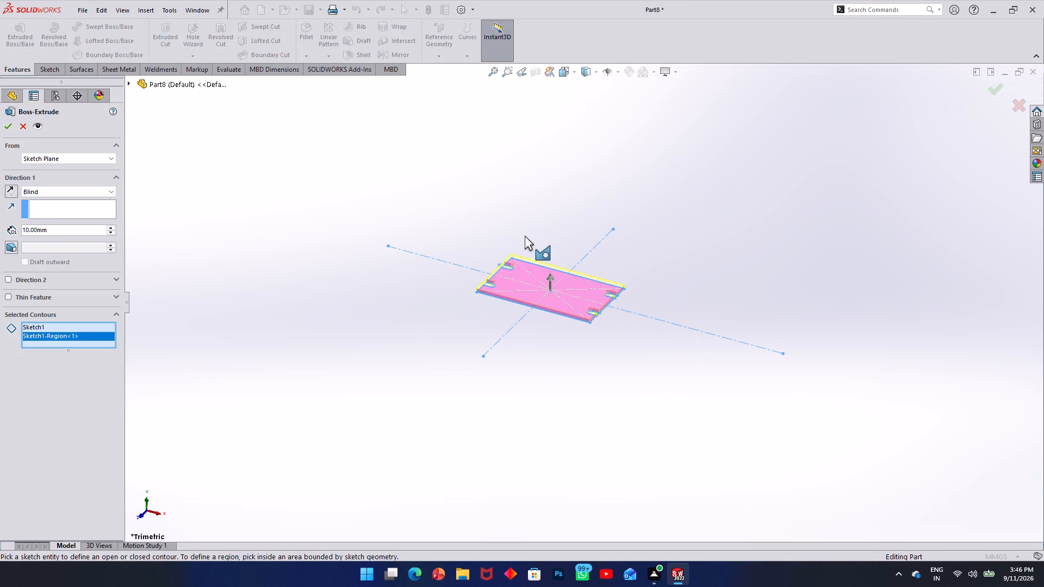
scroll(598, 283, up, 2)
scroll(539, 253, down, 8)
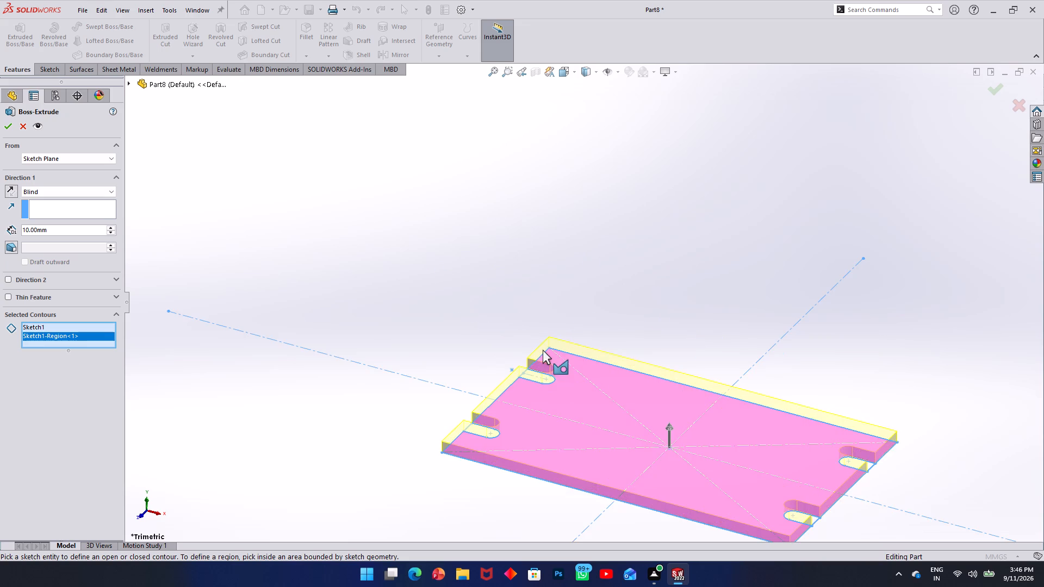
middle_drag(543, 349, 695, 308)
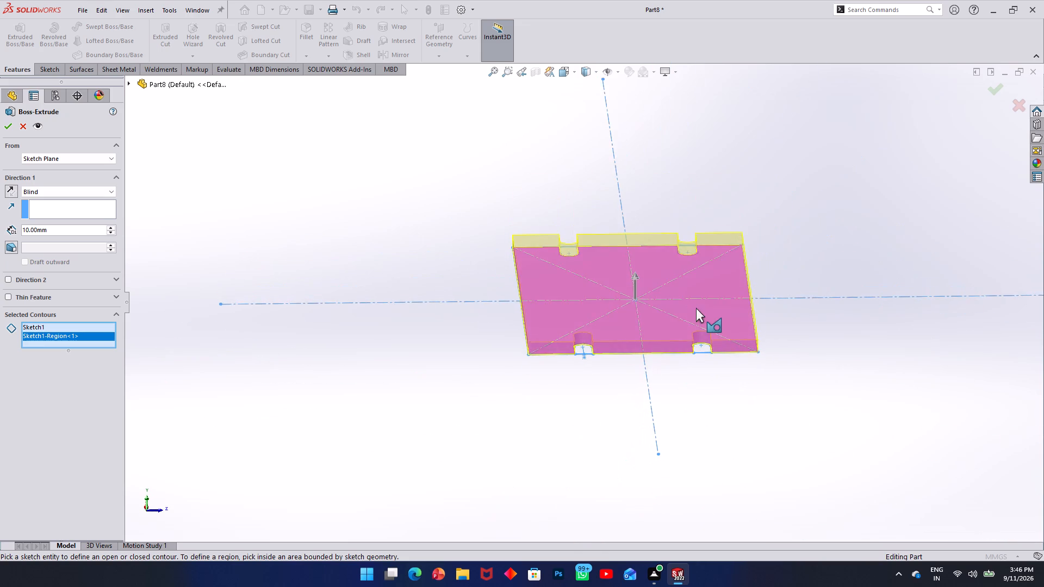
scroll(719, 351, down, 6)
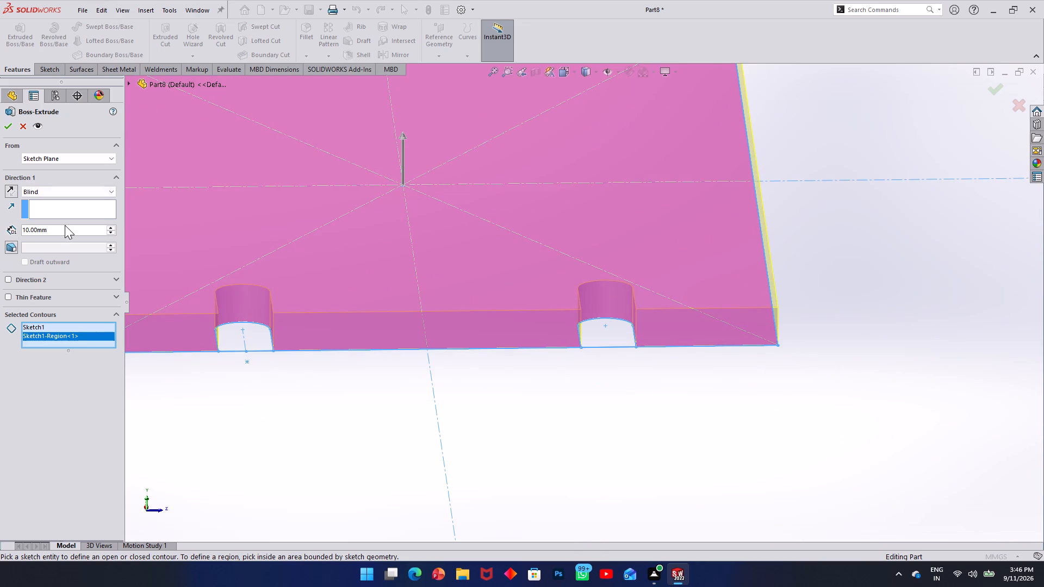
drag(66, 230, 15, 231)
text(25)
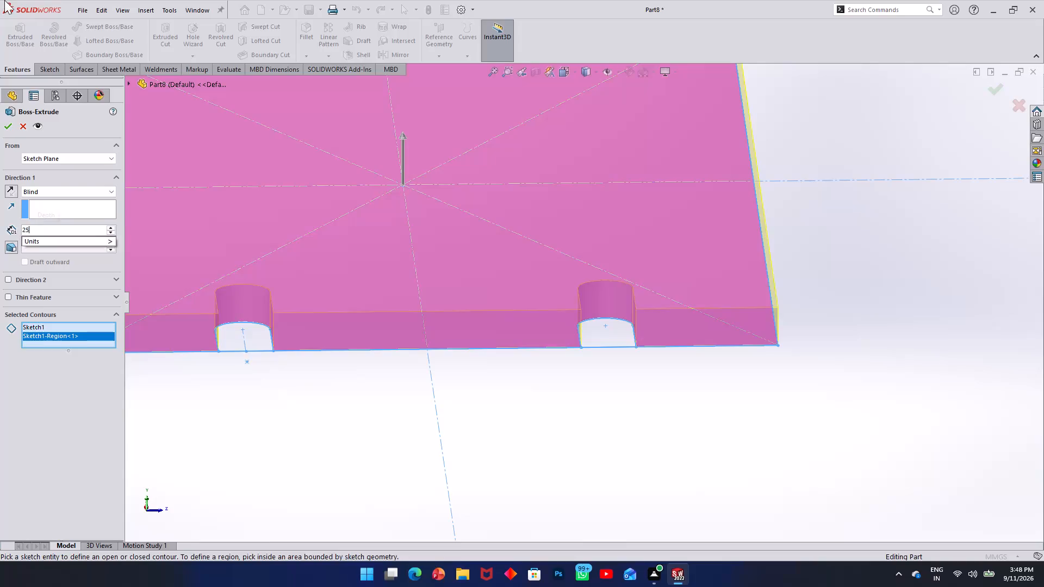
key(Return)
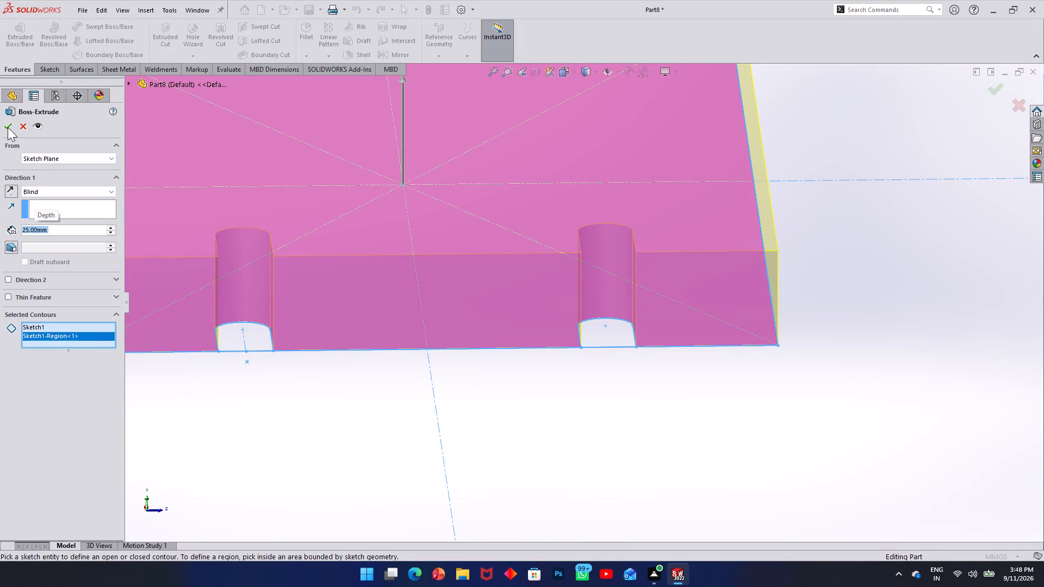
click(8, 127)
click(503, 430)
Start a new sketch on the large top face of the extruded plate.
scroll(452, 281, up, 3)
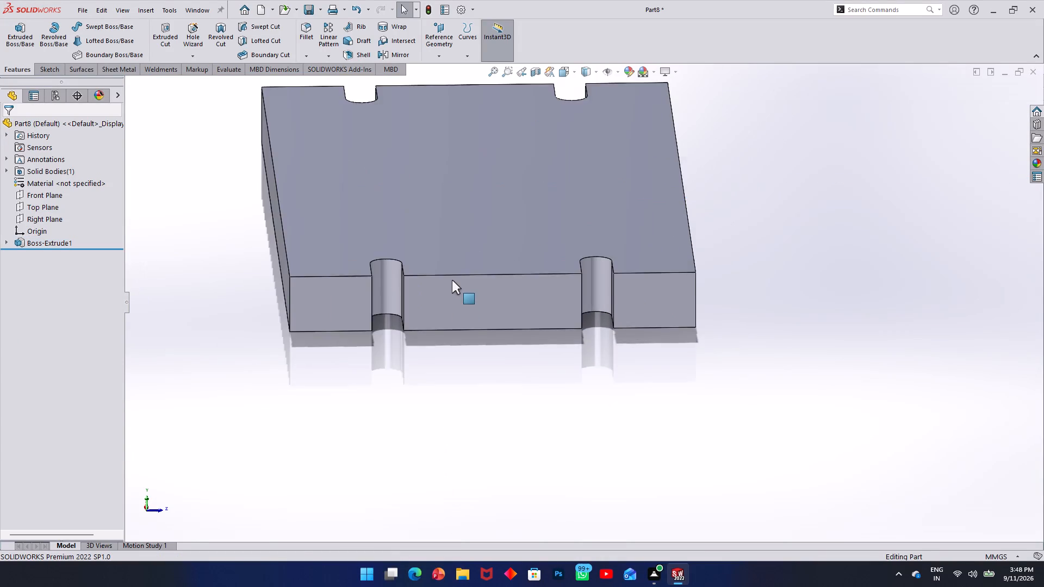
scroll(452, 280, up, 5)
middle_drag(461, 264, 327, 389)
scroll(406, 333, down, 1)
scroll(331, 386, up, 1)
scroll(466, 243, down, 2)
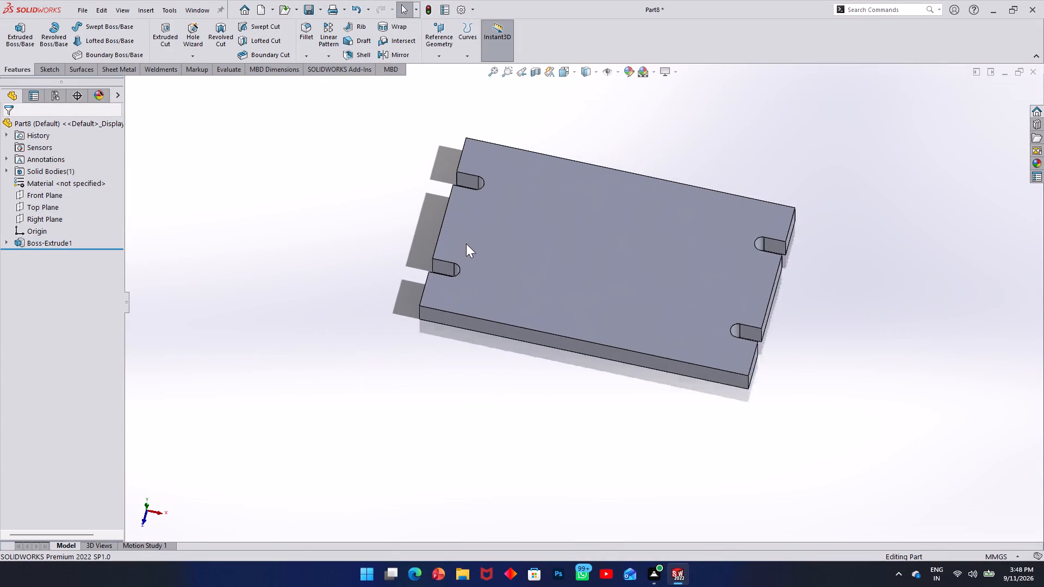
scroll(466, 243, down, 1)
middle_drag(462, 263, 475, 332)
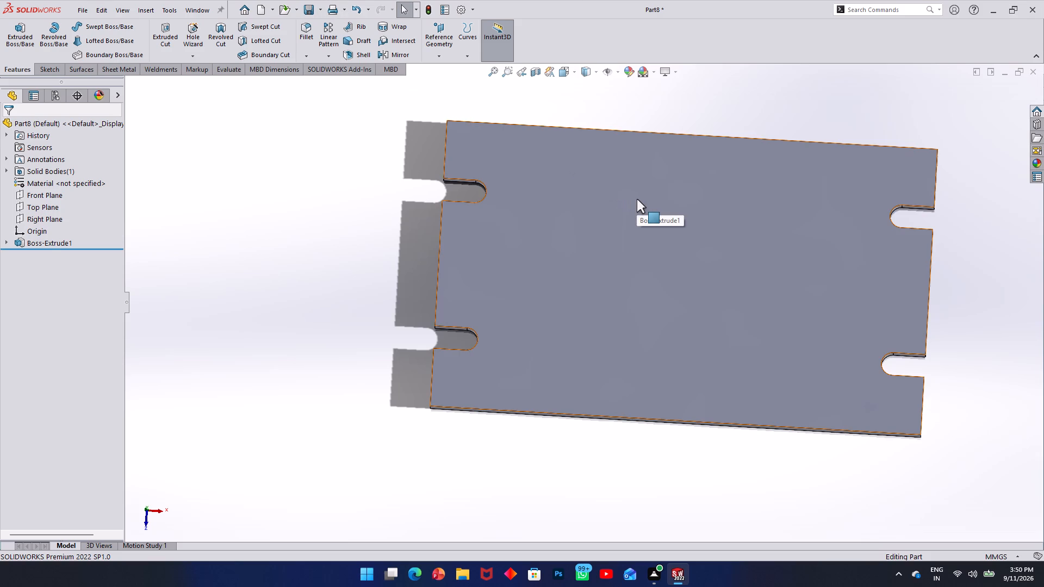
click(589, 198)
click(52, 70)
click(2, 22)
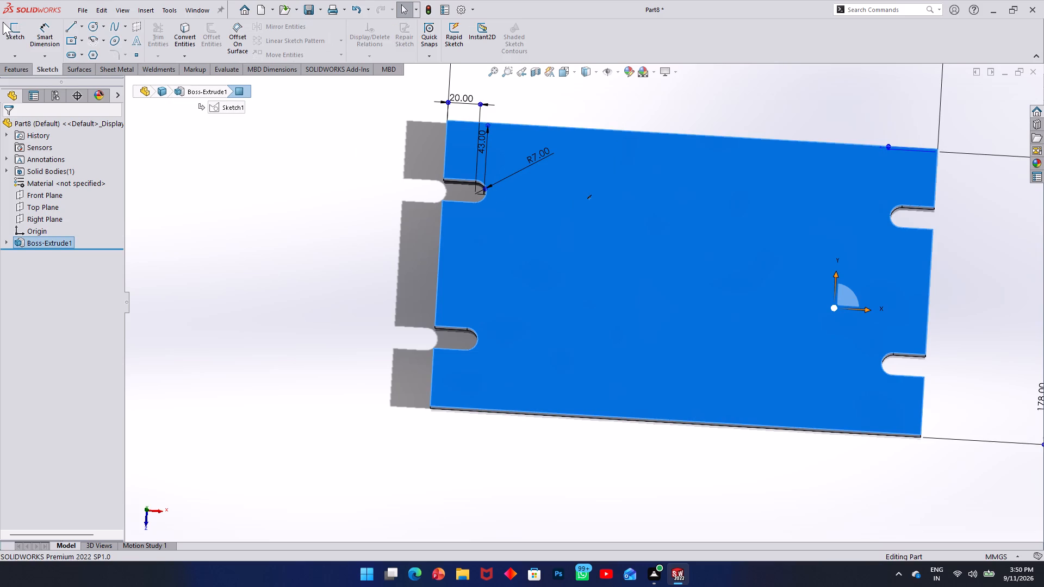
click(13, 30)
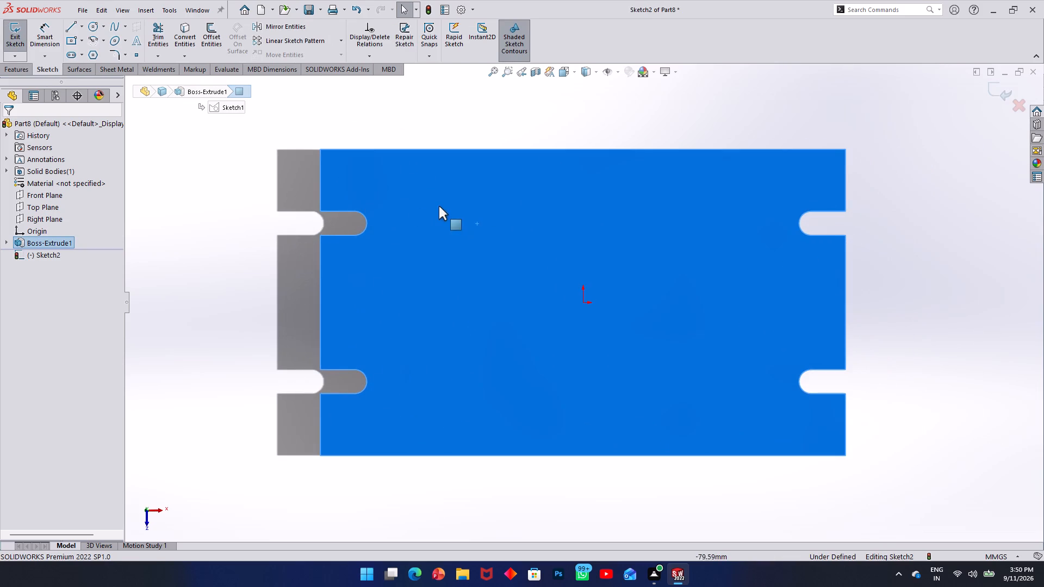
scroll(402, 180, down, 2)
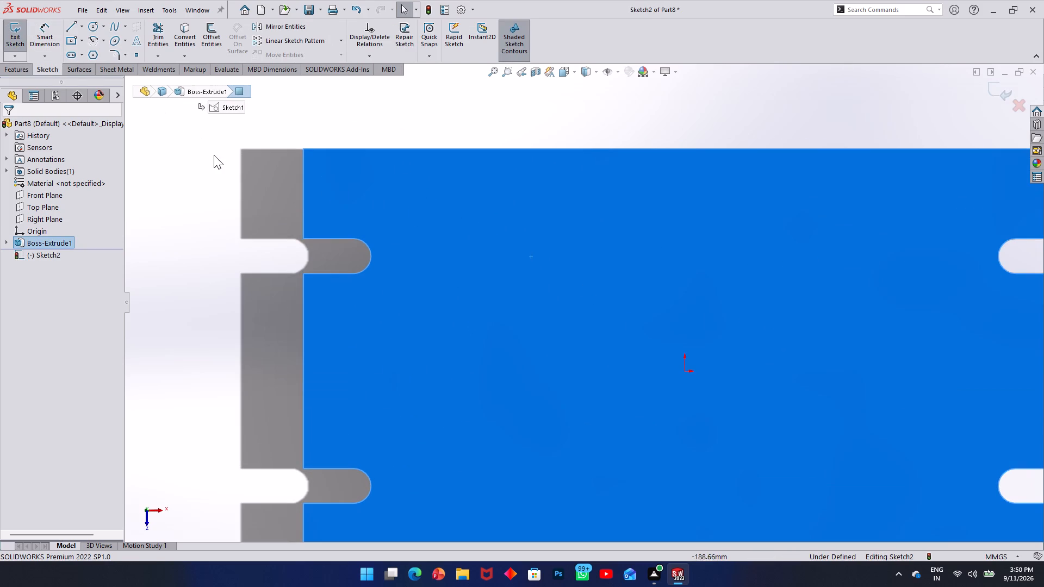
Convert the plate's left edge segments above and below the upper-left slot into sketch lines.
click(214, 155)
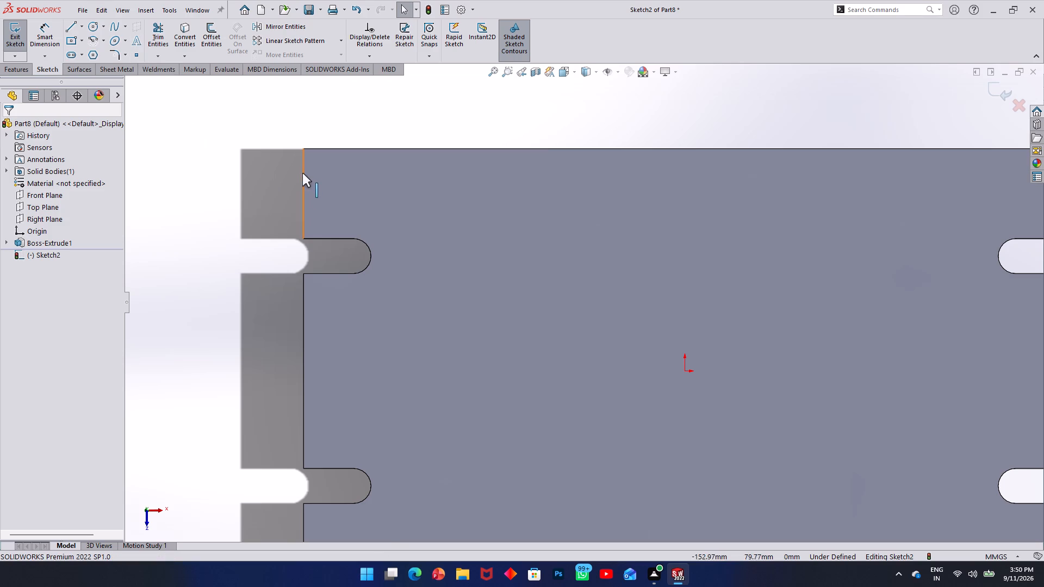
click(304, 179)
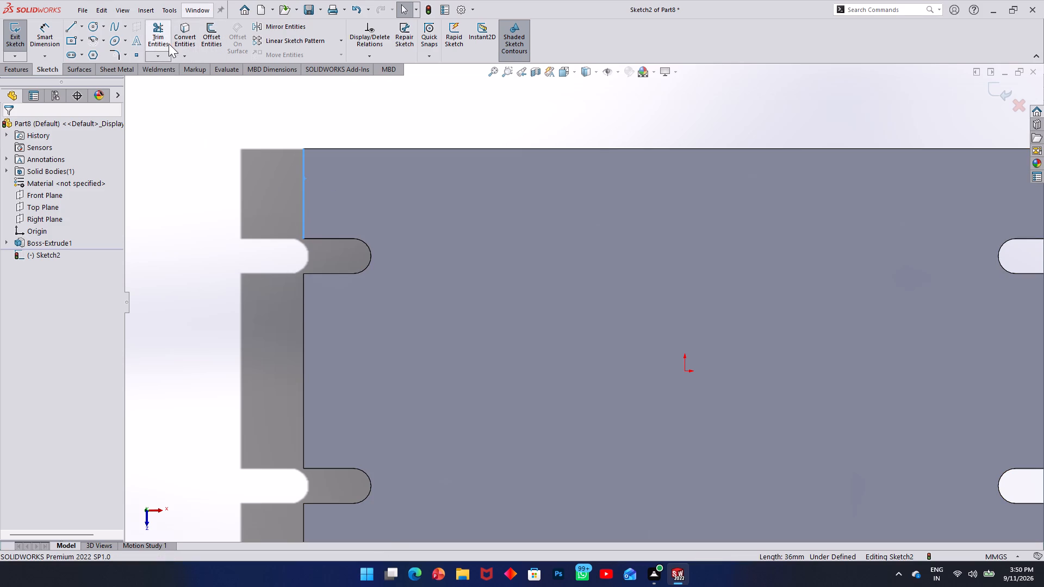
click(193, 36)
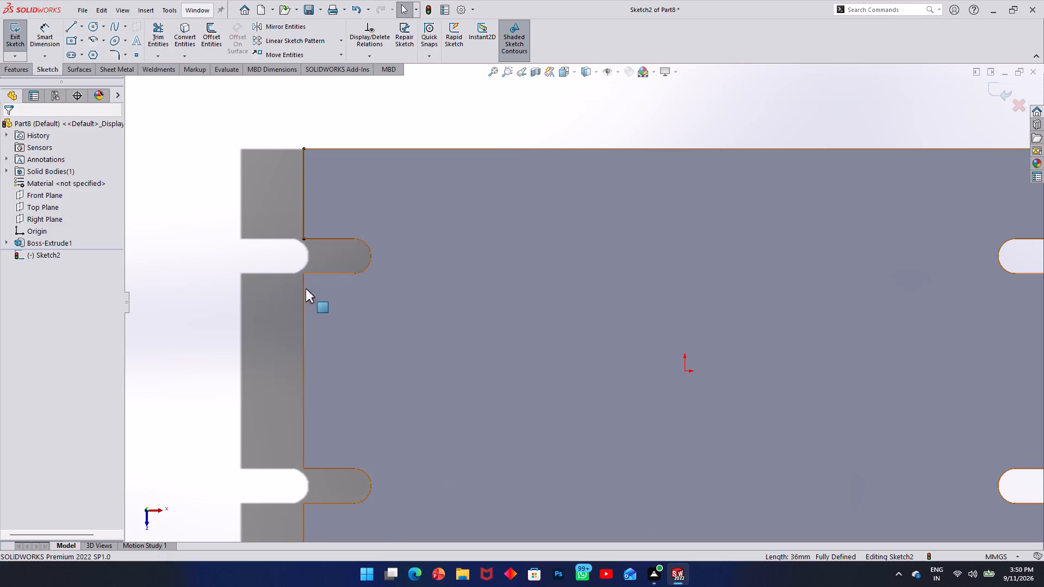
click(304, 304)
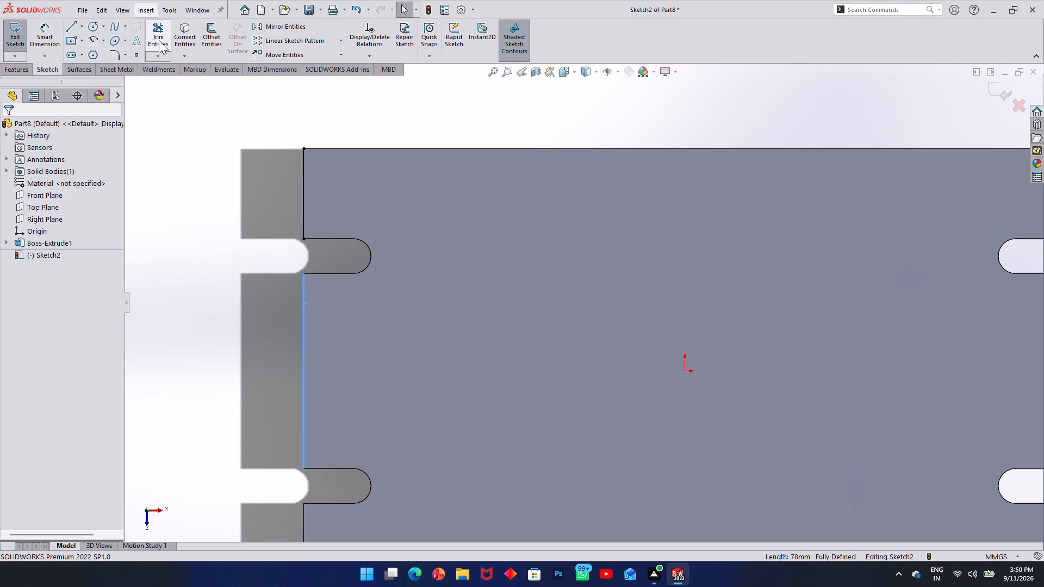
click(177, 34)
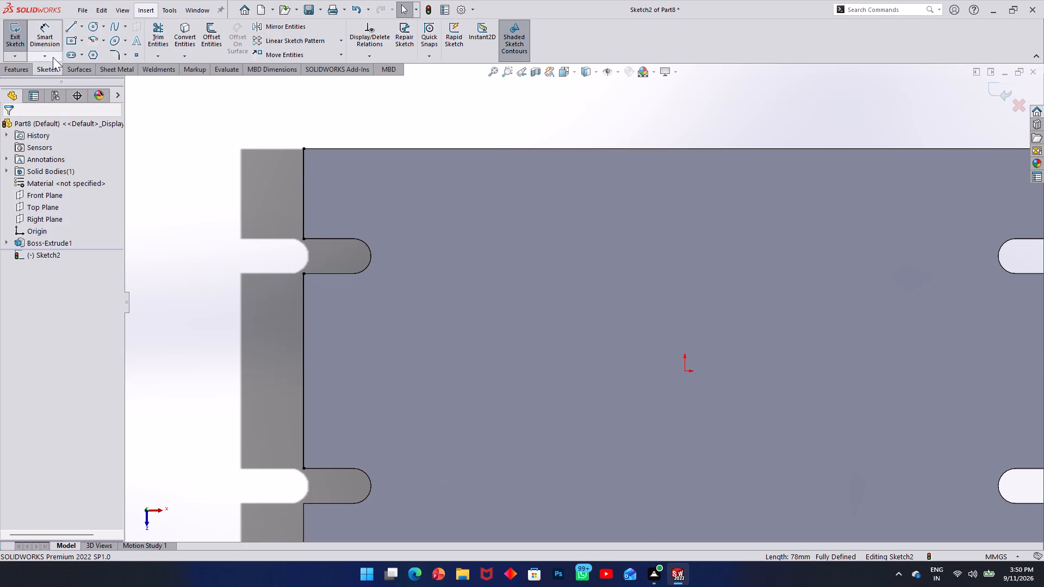
click(53, 57)
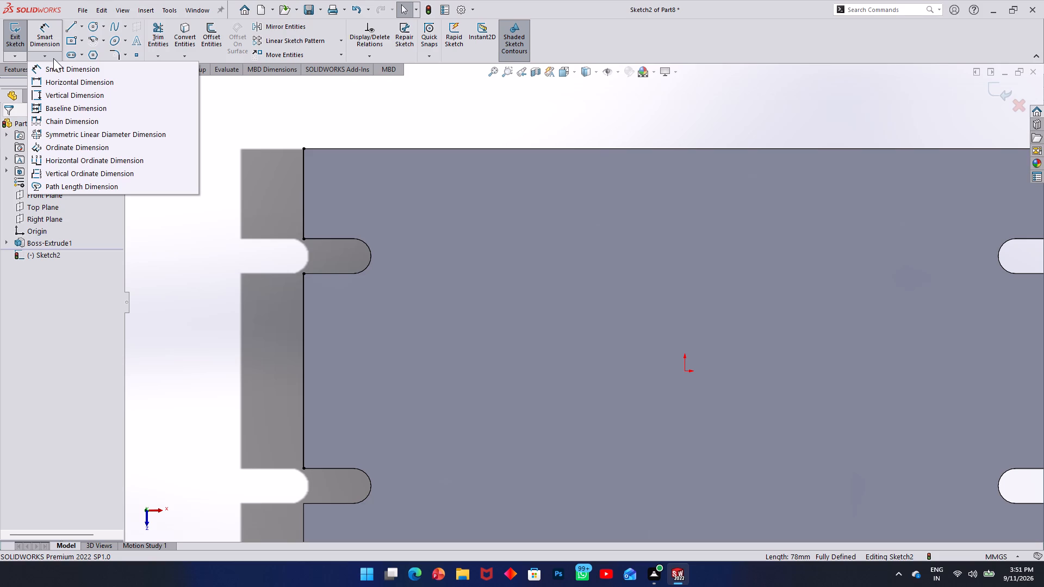
click(227, 107)
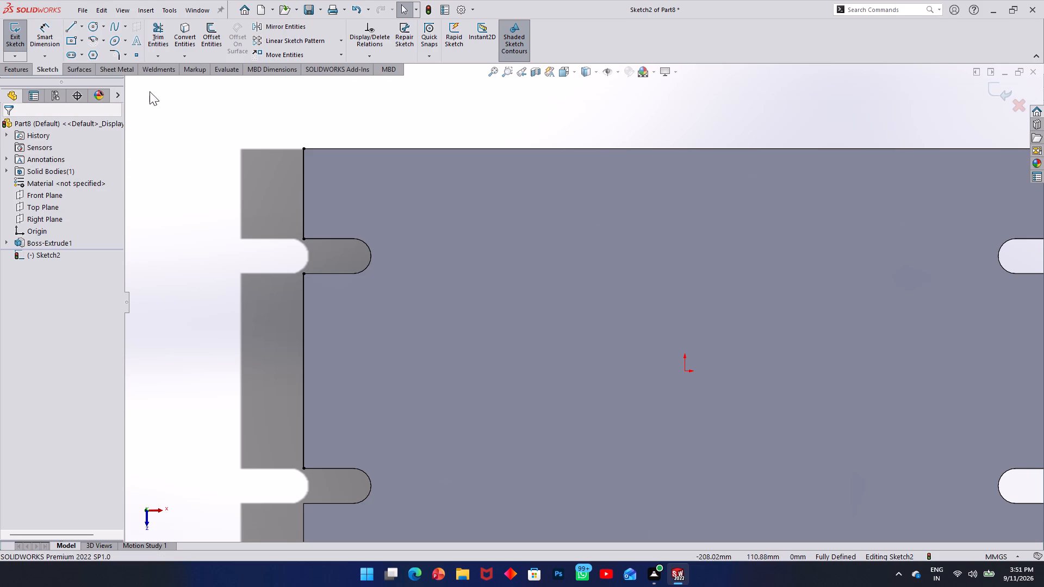
Sketch a straight slot around the upper-left slot, from the plate edge to its arc centre, 20 mm between centres and about 28 mm wide.
click(76, 55)
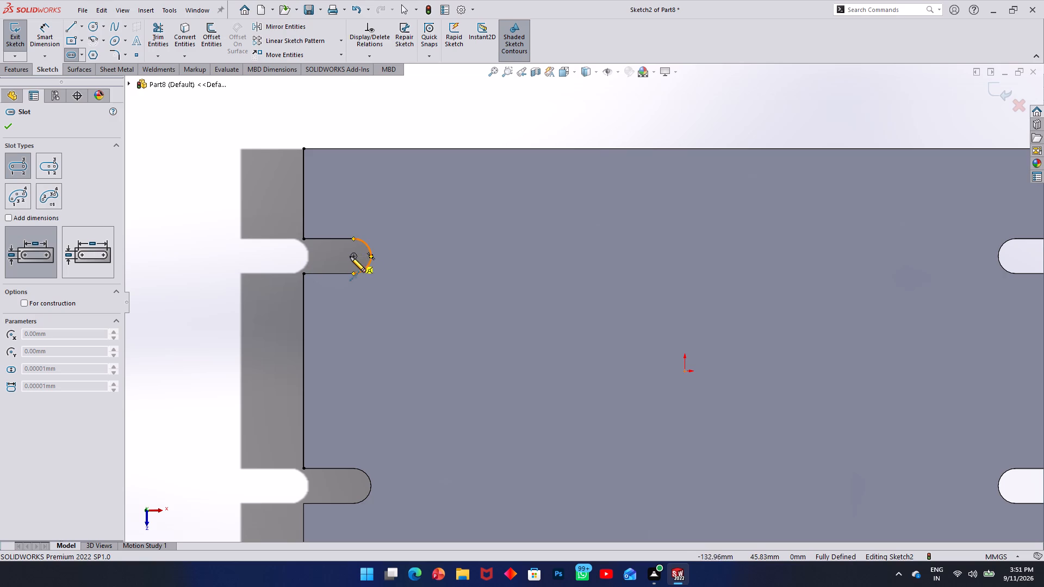
click(303, 257)
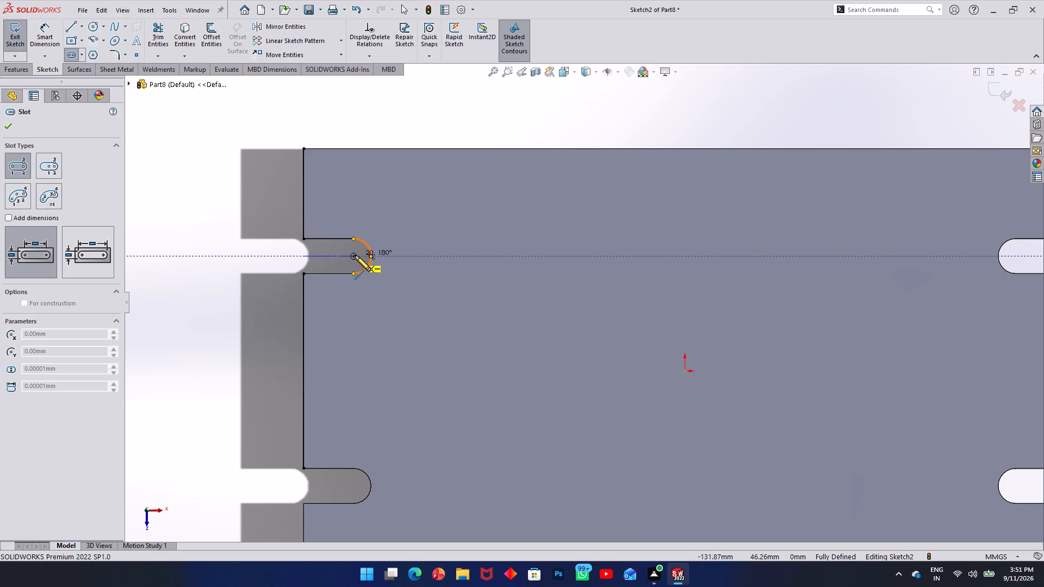
click(355, 255)
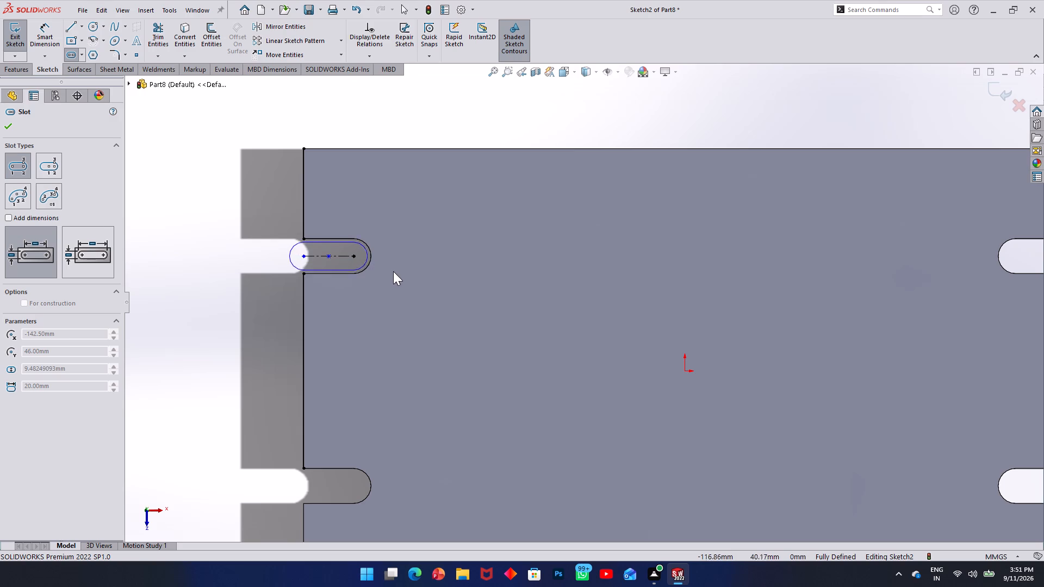
click(351, 291)
Dimension the new slot's end arc with a radius of 14 mm.
click(47, 29)
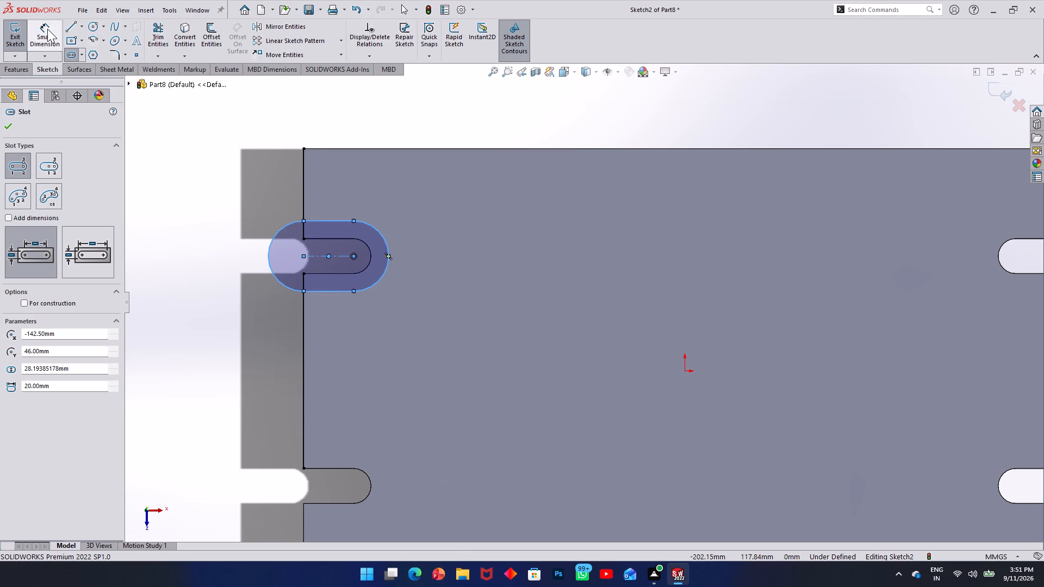
click(364, 222)
click(423, 212)
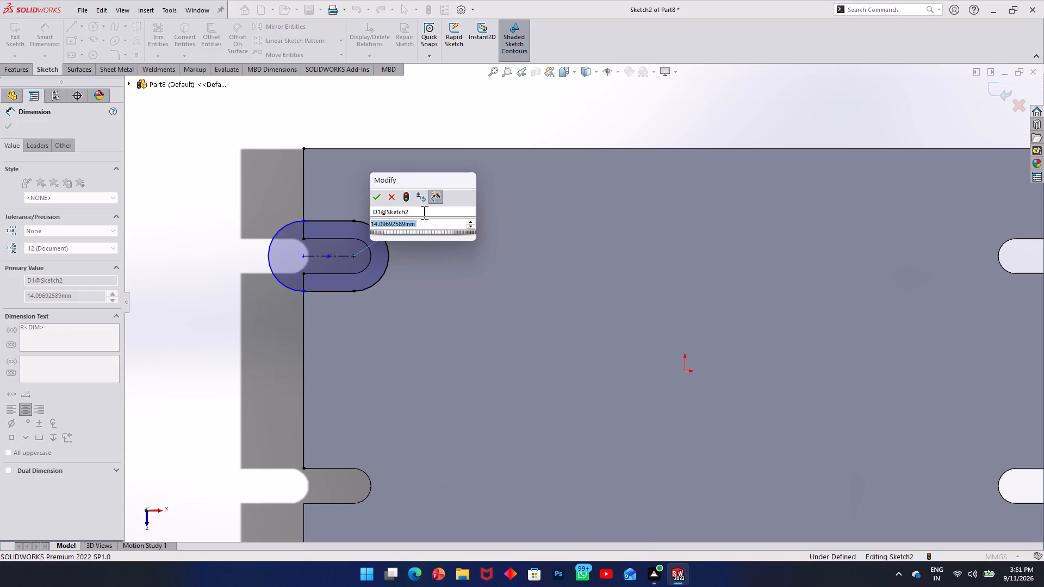
text(14)
key(Return)
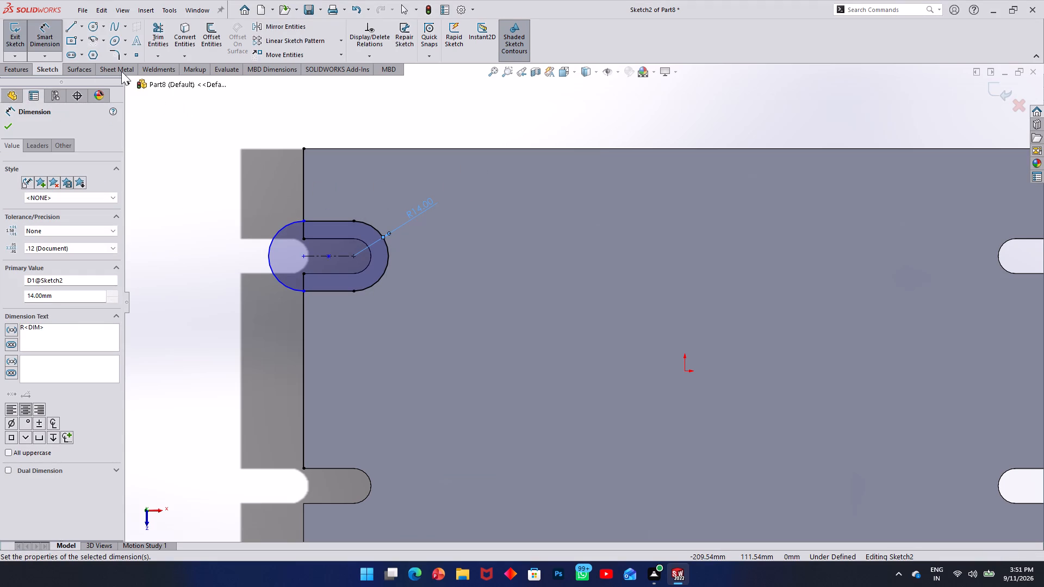
Trim away the slot's end arc outside the plate and the converted edge lines beyond the slot outline.
click(157, 39)
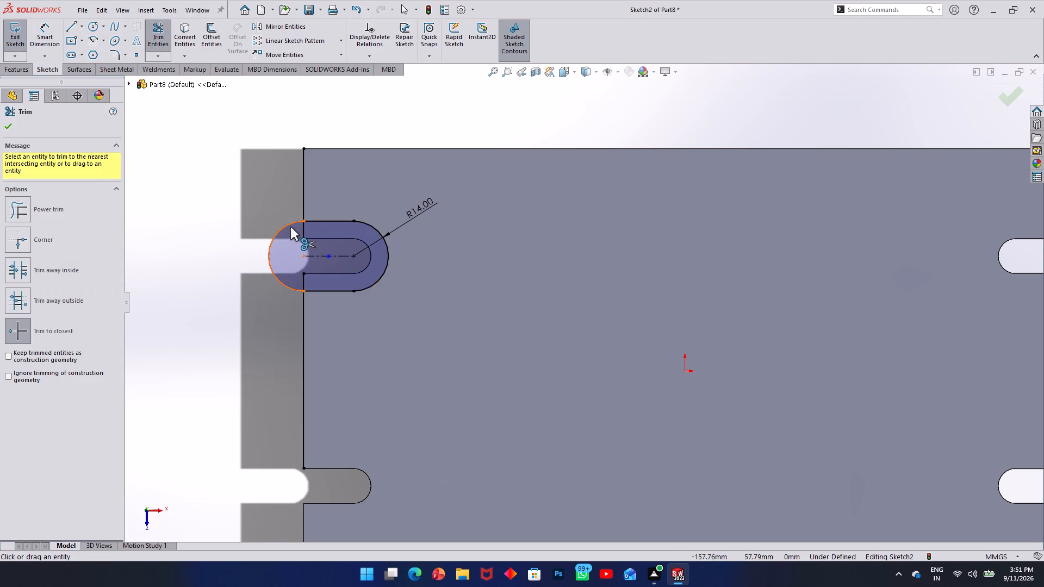
click(290, 226)
click(536, 279)
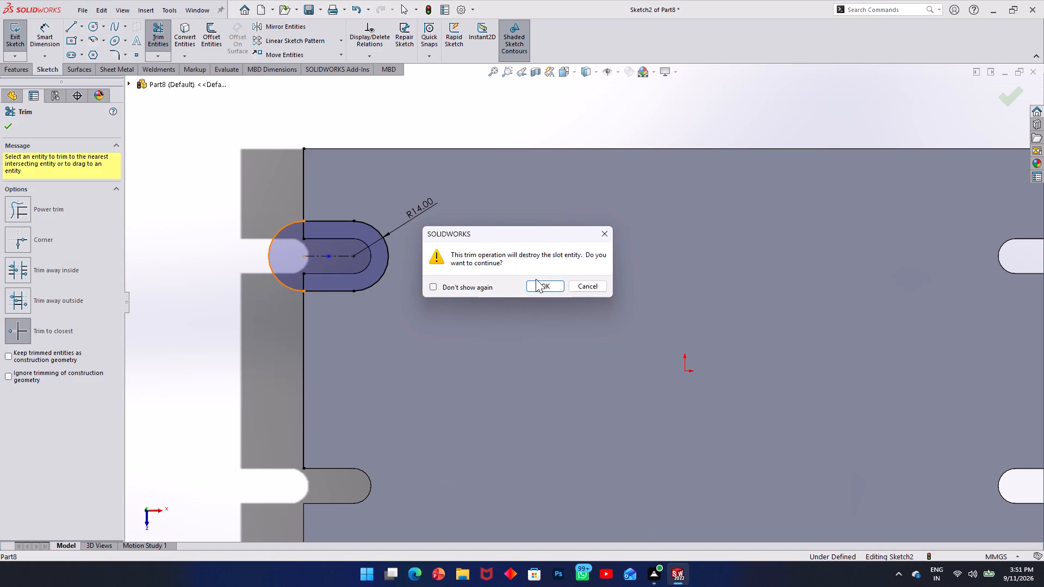
click(539, 288)
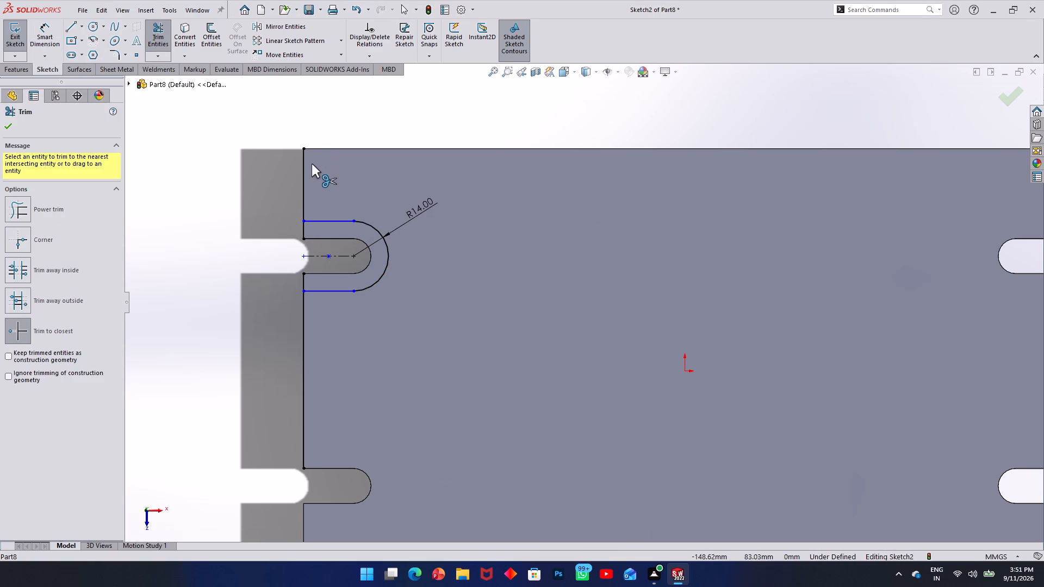
click(306, 161)
click(306, 309)
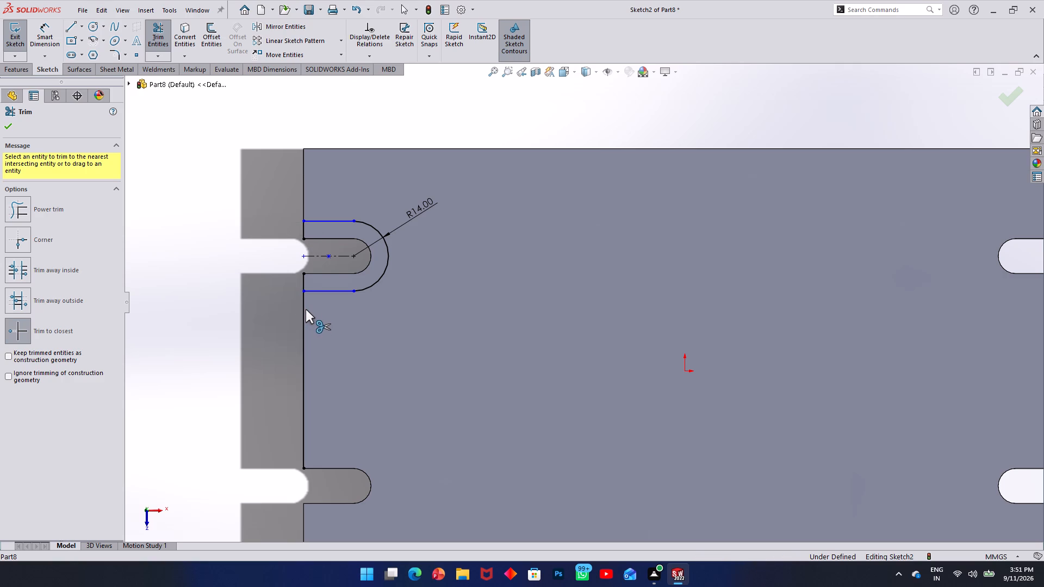
click(303, 314)
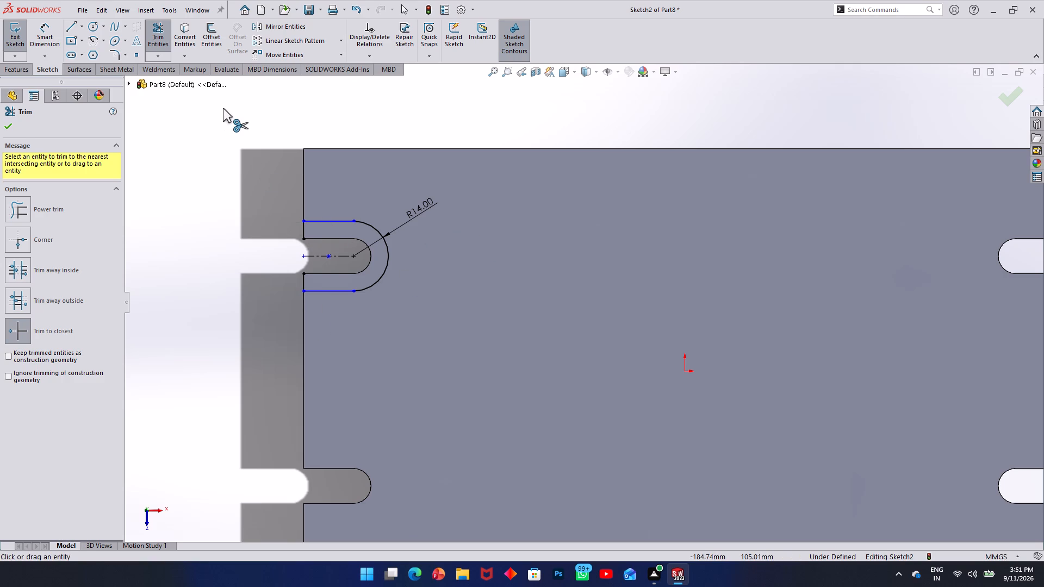
key(Escape)
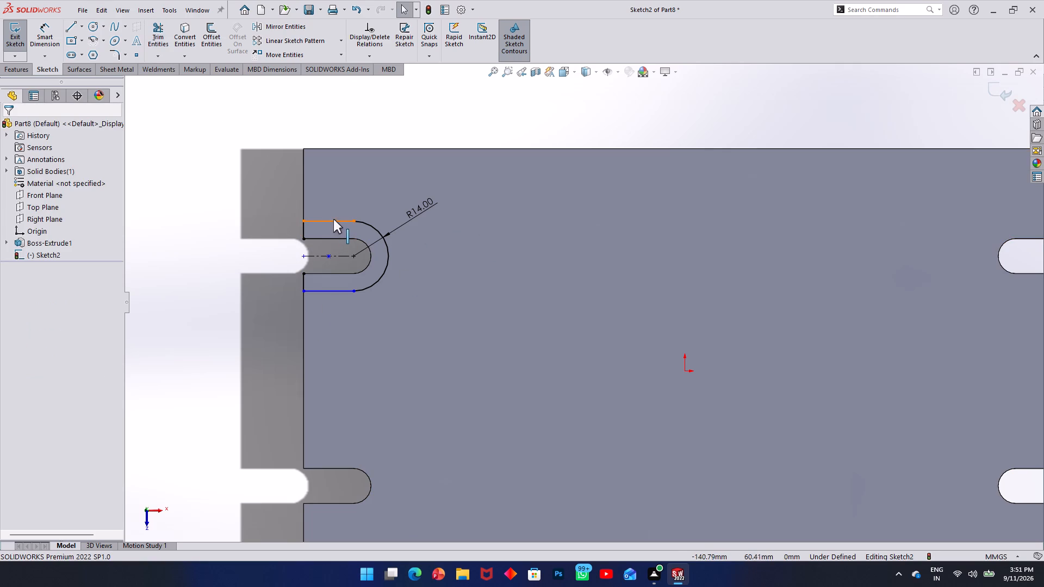
Apply Fully Define Sketch to the two straight lines of the outer slot outline.
ctrl+click(333, 219)
ctrl+click(331, 290)
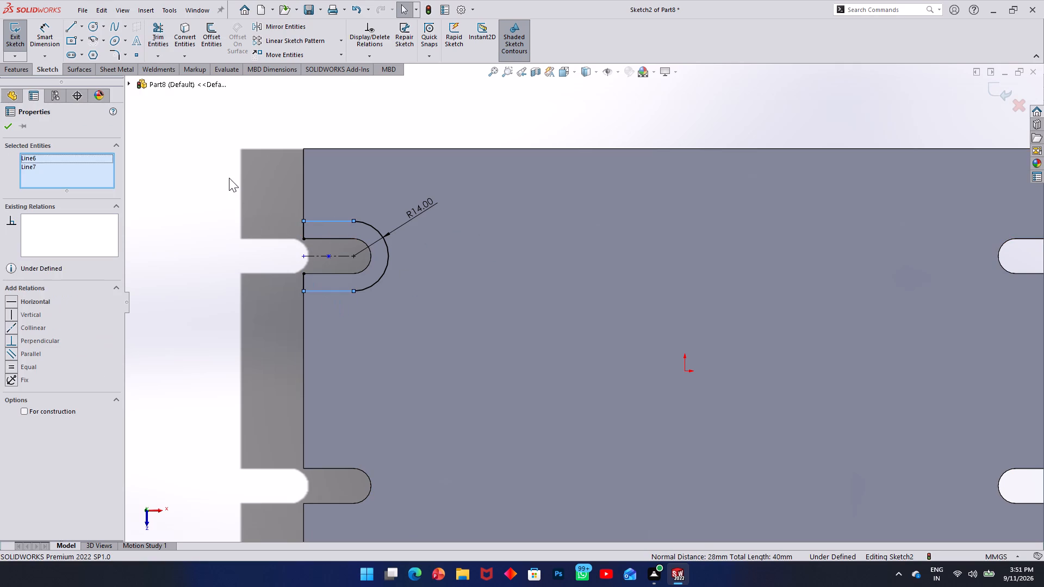
right_click(229, 178)
click(286, 292)
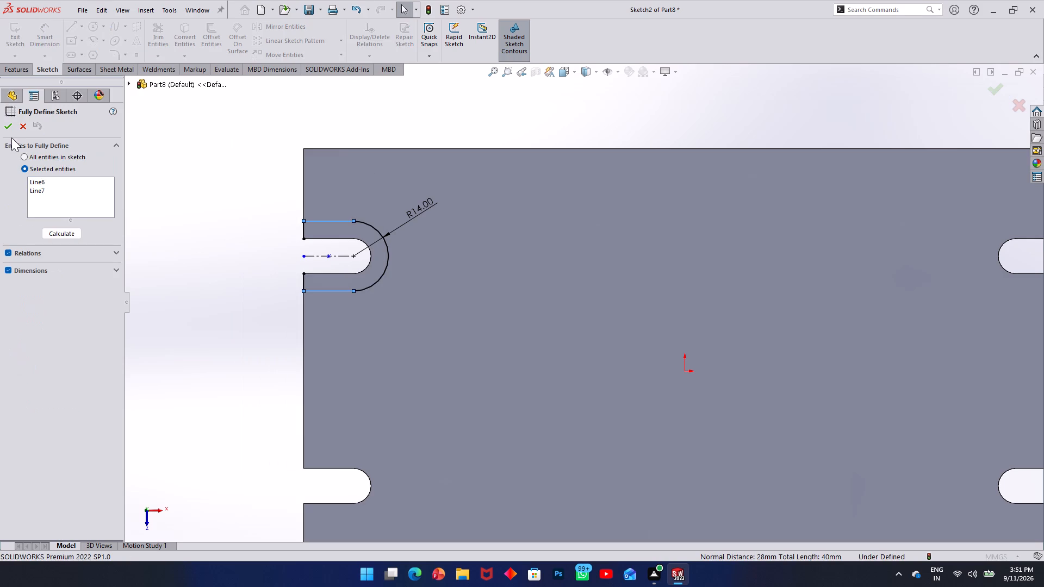
click(8, 132)
Convert the existing upper-left slot's two straight edges and end arc into sketch entities to close the U-shaped profile.
scroll(293, 230, down, 3)
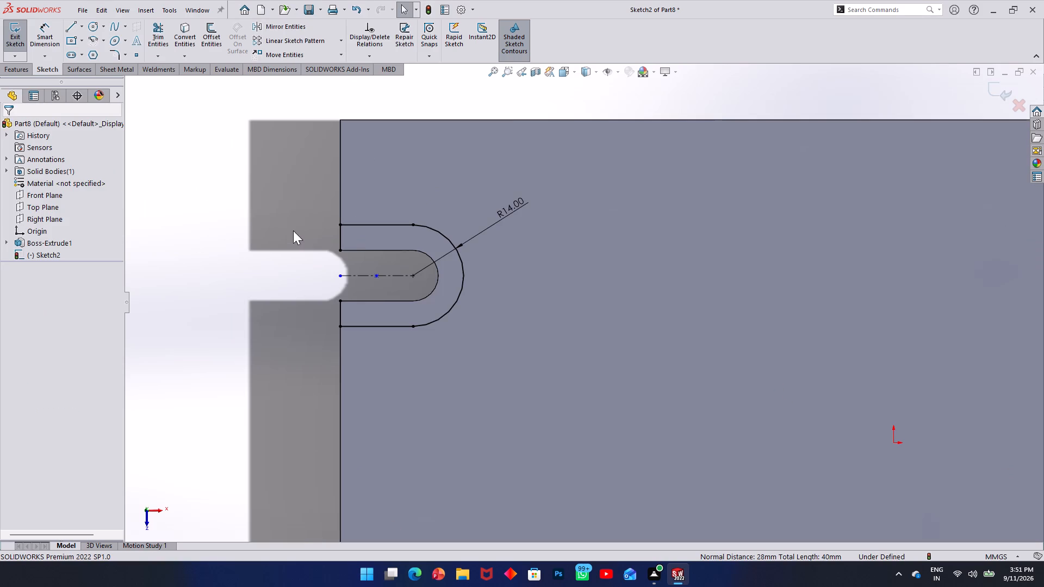
click(408, 258)
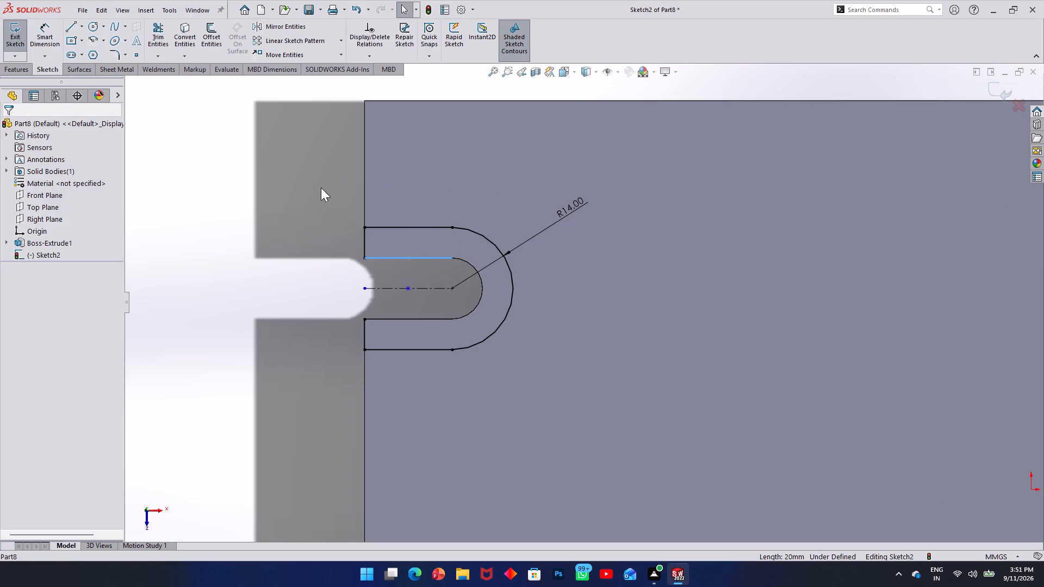
click(184, 41)
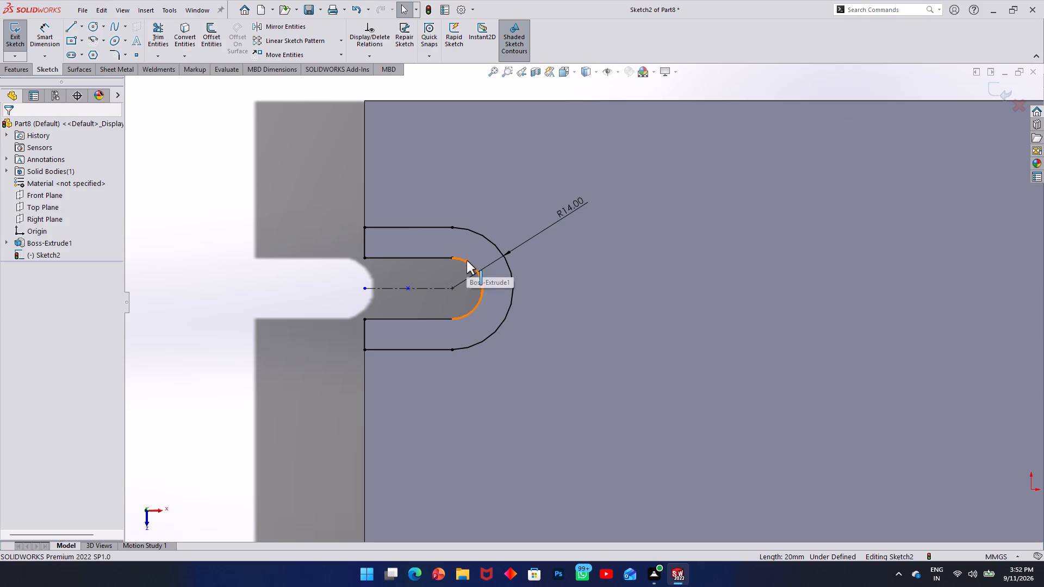
click(467, 260)
click(187, 36)
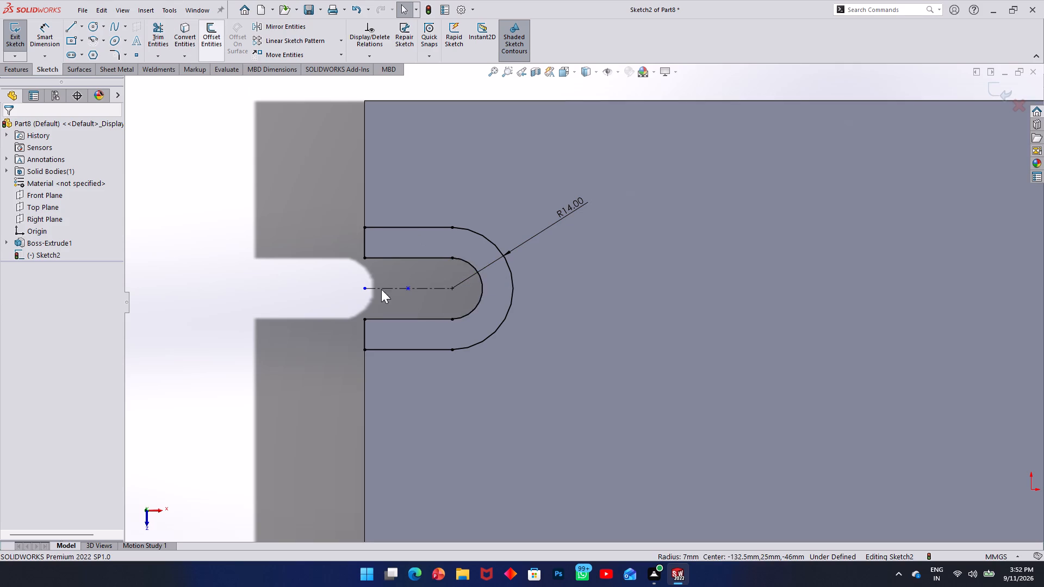
click(400, 320)
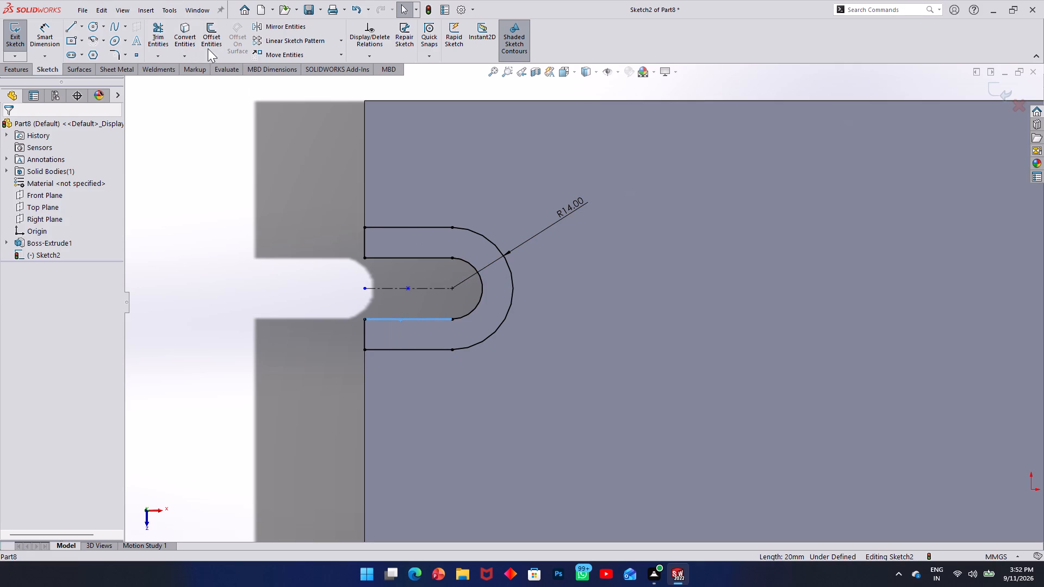
click(188, 38)
Draw a vertical centerline about 365 mm long through the origin, extending beyond the plate's upper and lower edges.
scroll(250, 176, up, 7)
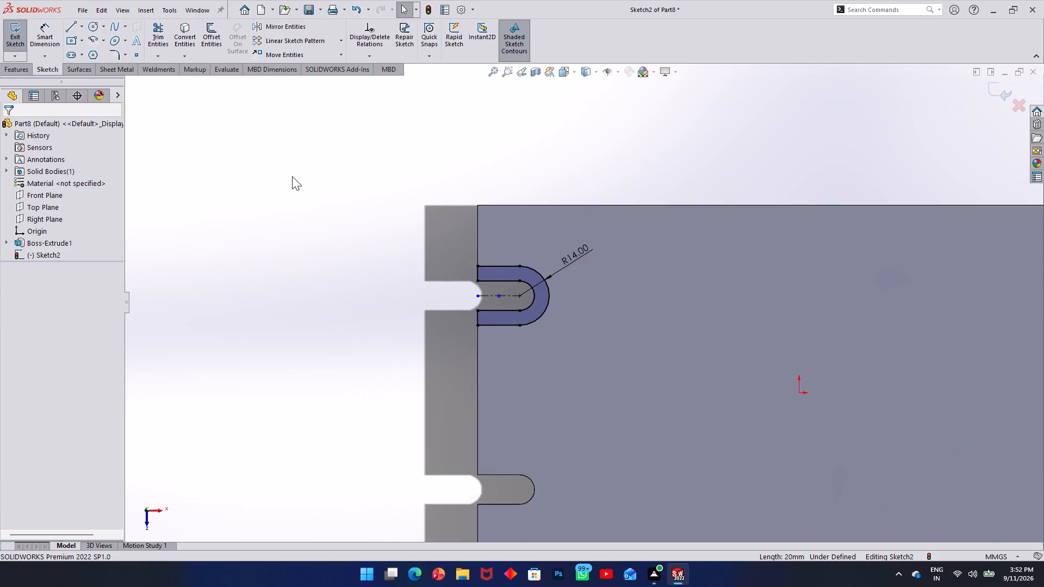
scroll(292, 176, up, 2)
scroll(600, 241, down, 3)
scroll(614, 260, up, 3)
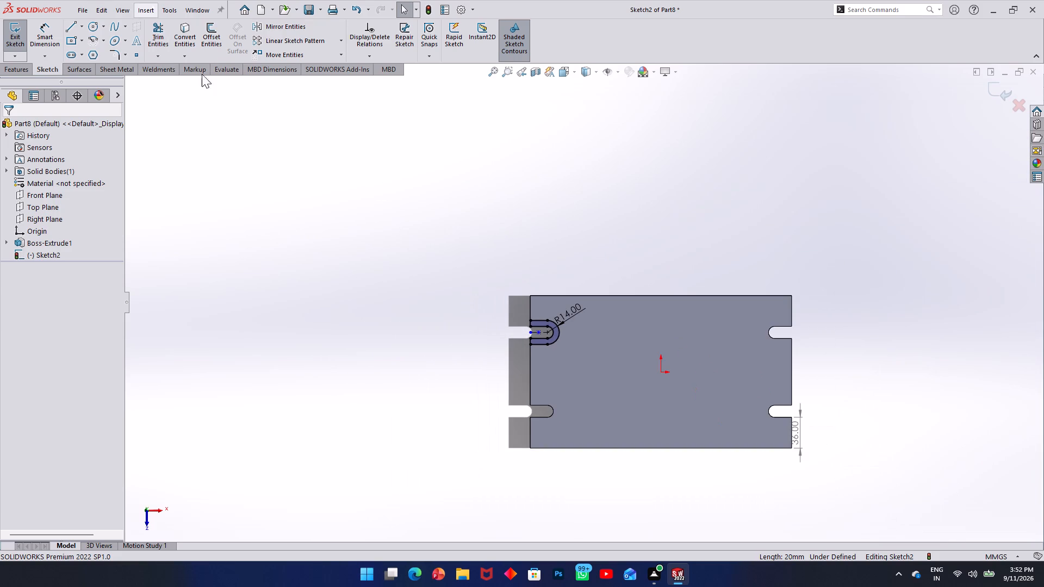
middle_drag(628, 293, 650, 319)
scroll(658, 312, up, 4)
scroll(657, 308, down, 2)
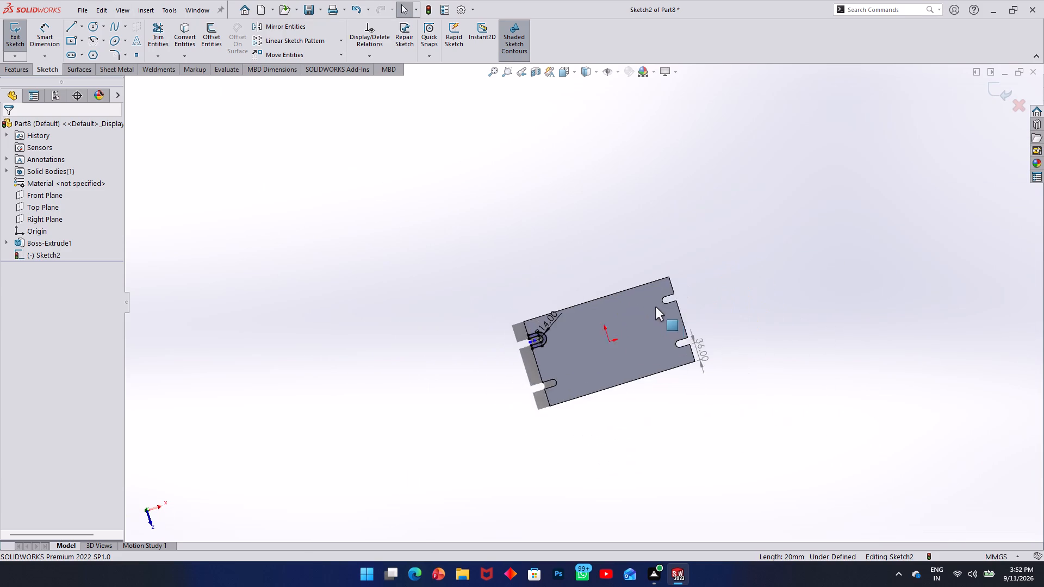
scroll(655, 307, down, 4)
middle_drag(504, 292, 492, 347)
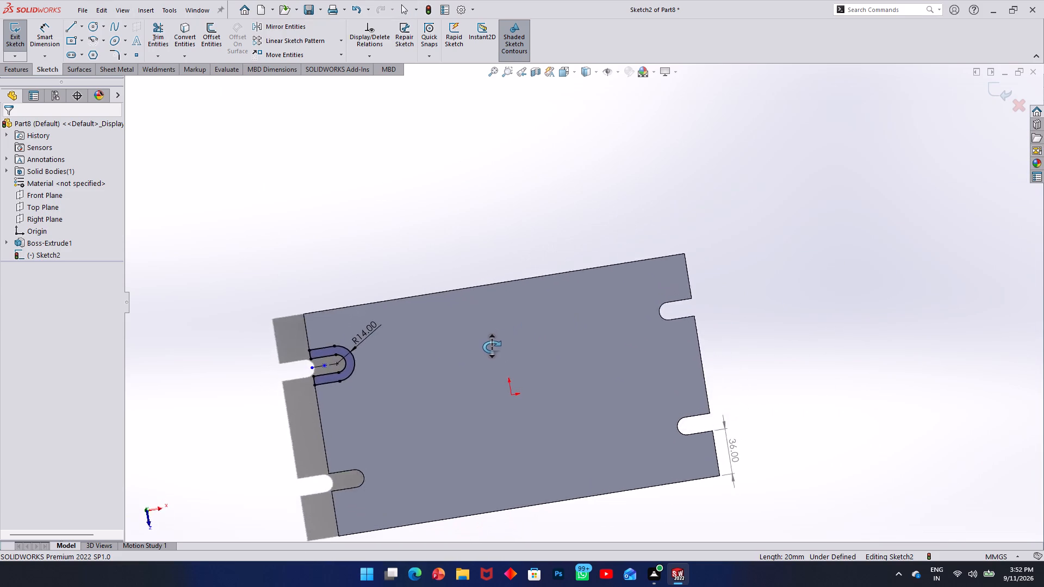
middle_drag(492, 347, 482, 348)
click(498, 198)
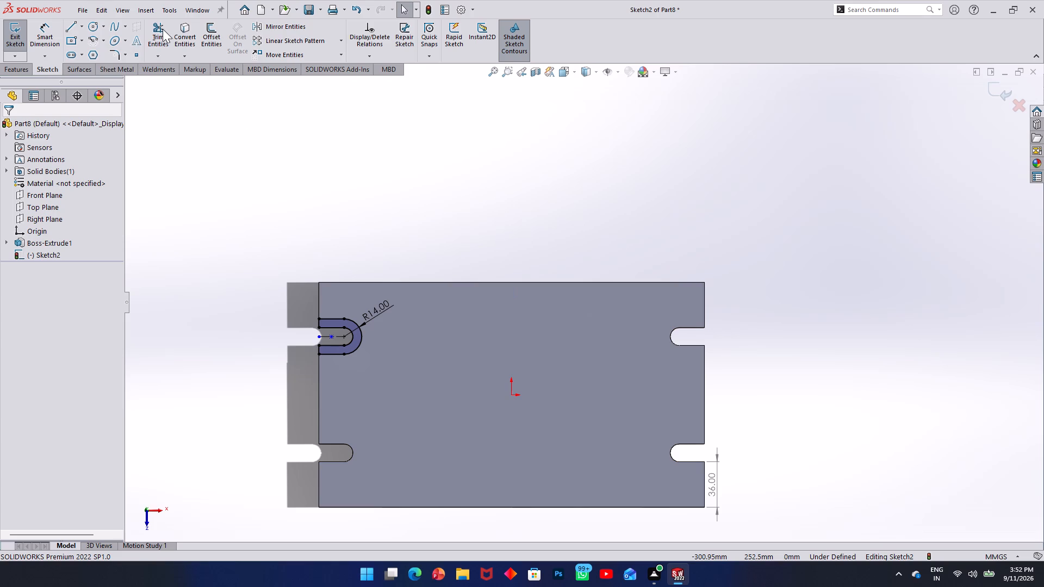
click(85, 26)
click(82, 55)
scroll(437, 335, down, 2)
scroll(443, 338, up, 1)
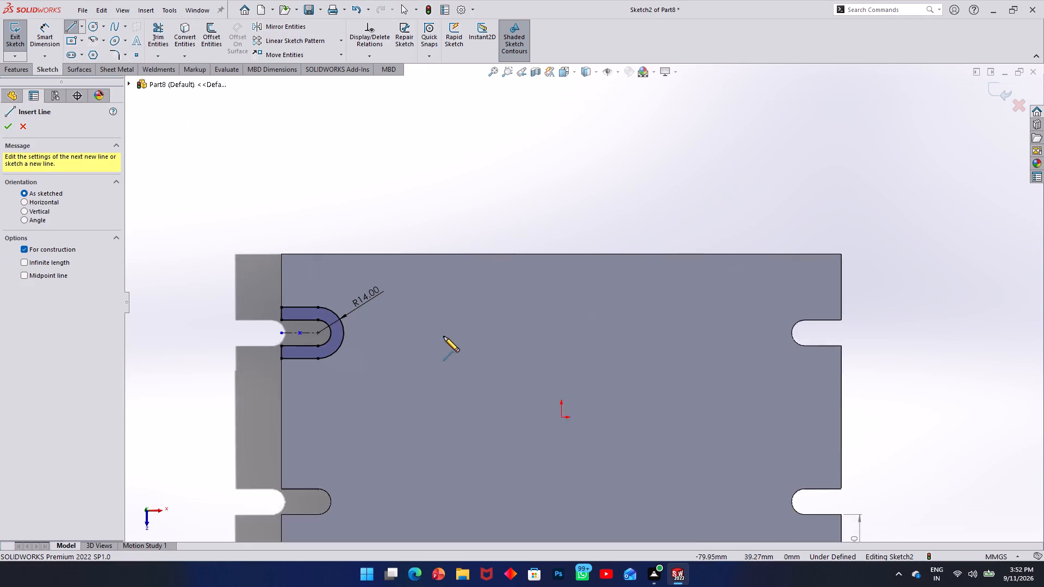
scroll(444, 336, up, 5)
scroll(529, 427, down, 3)
scroll(604, 163, up, 3)
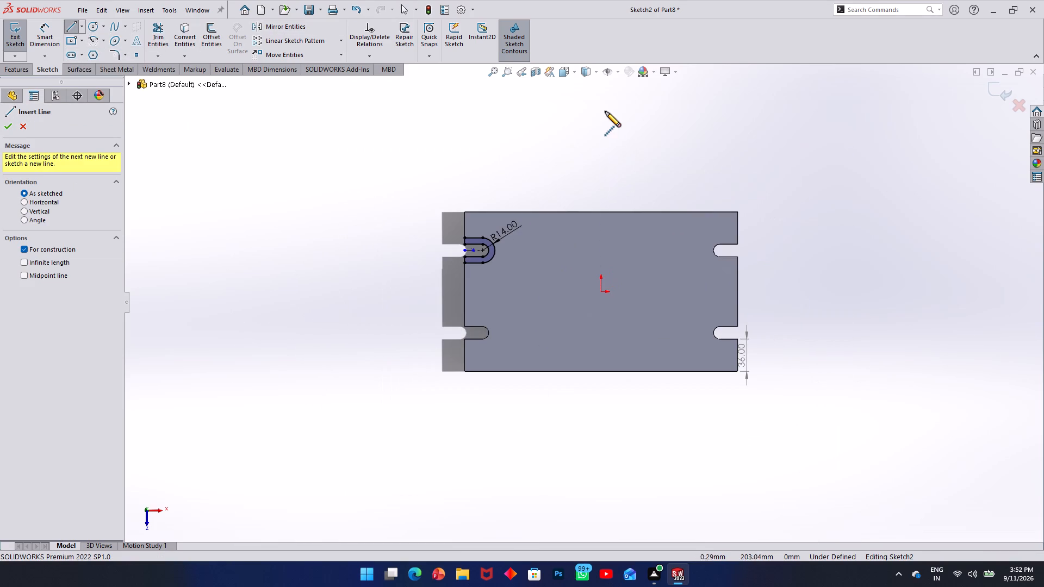
click(601, 117)
click(601, 444)
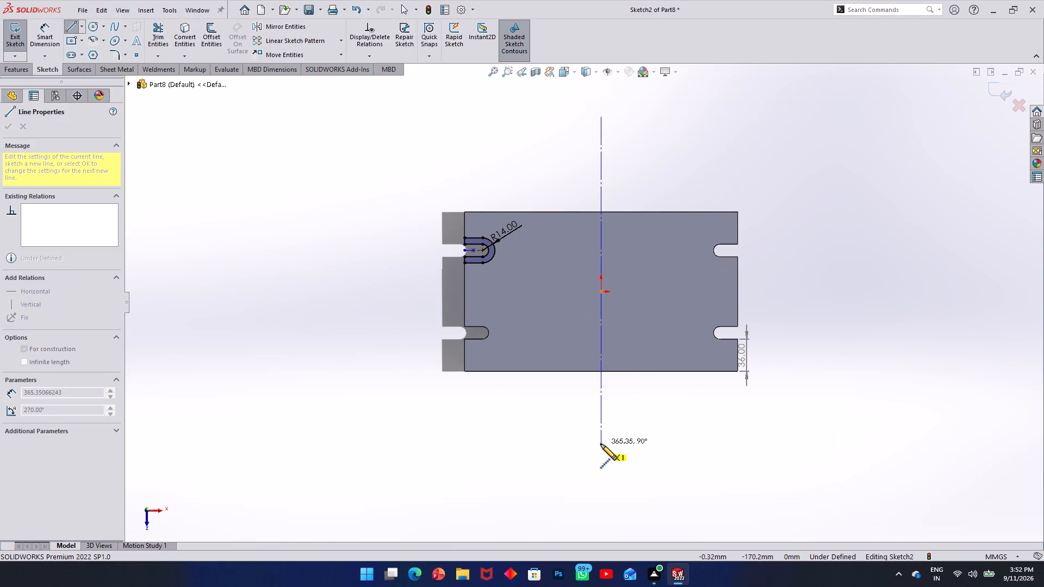
Draw a horizontal centerline level with the origin, extending beyond both side edges of the plate.
key(Escape)
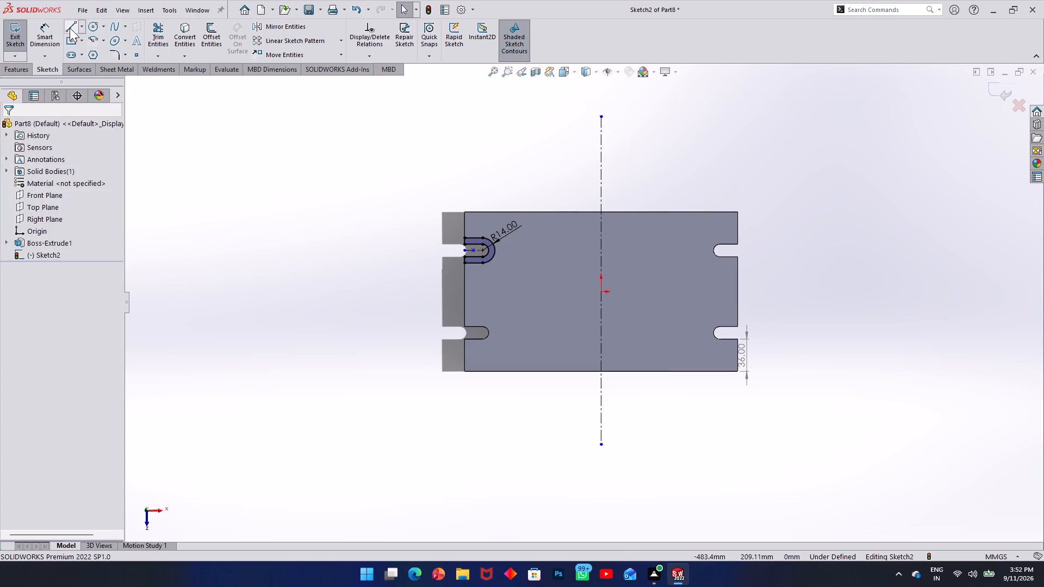
click(81, 31)
click(88, 51)
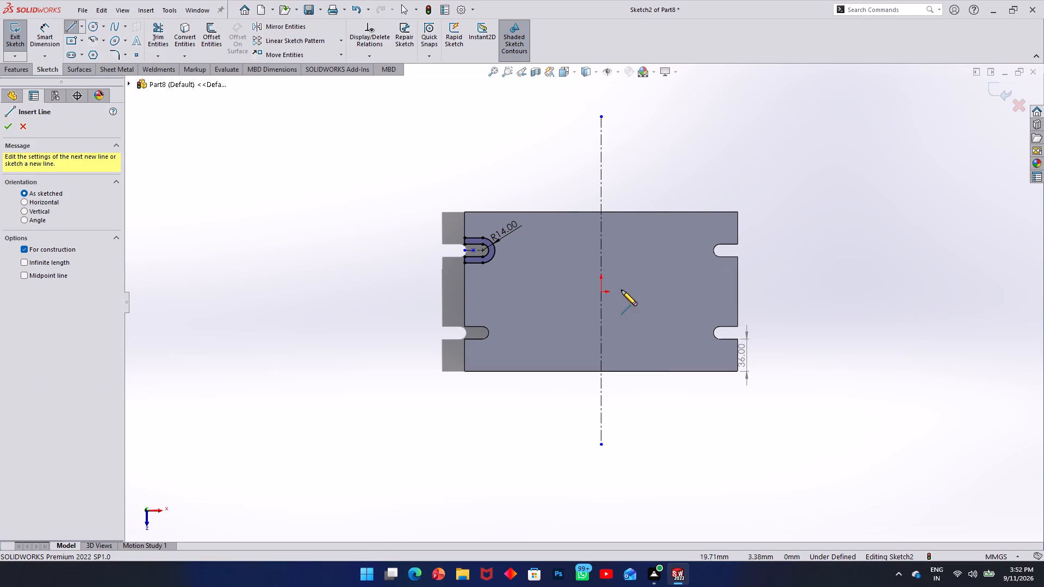
click(768, 292)
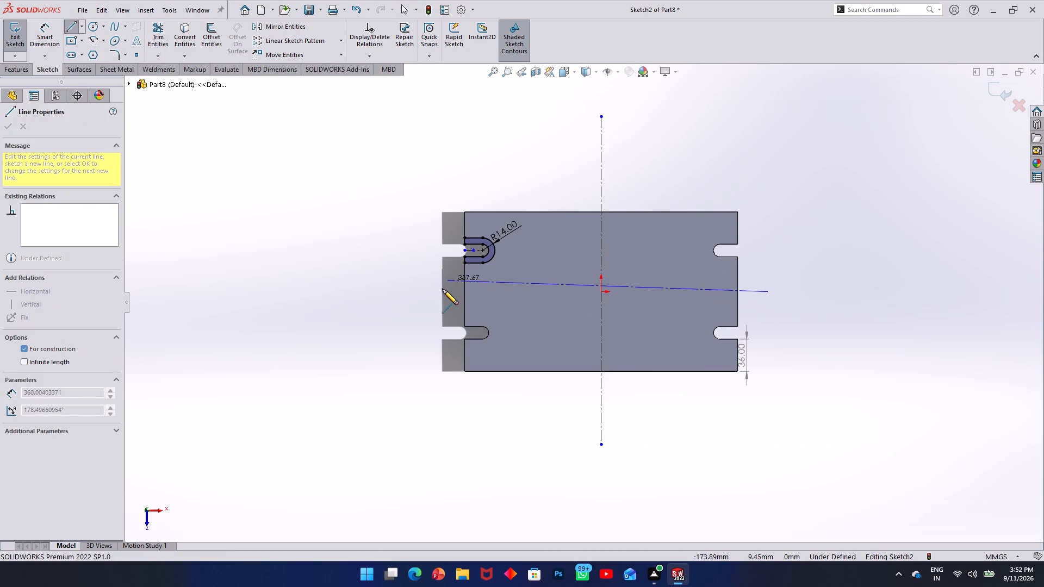
click(440, 293)
key(Escape)
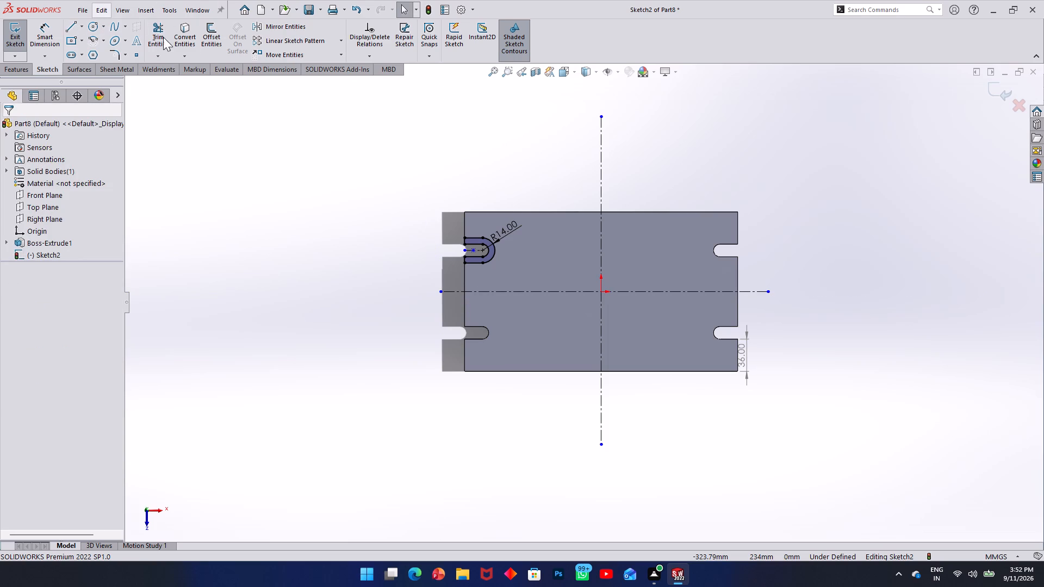
Mirror the upper-left U-shaped slot profile, all eight lines and arcs, about the vertical centerline, keeping the original.
click(290, 23)
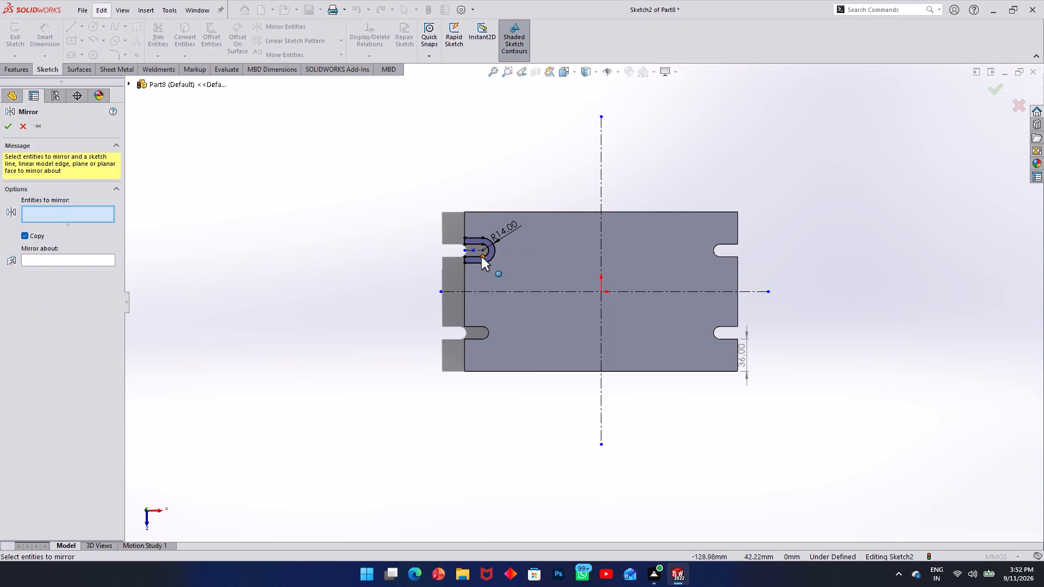
scroll(478, 248, down, 6)
click(523, 248)
scroll(601, 264, up, 5)
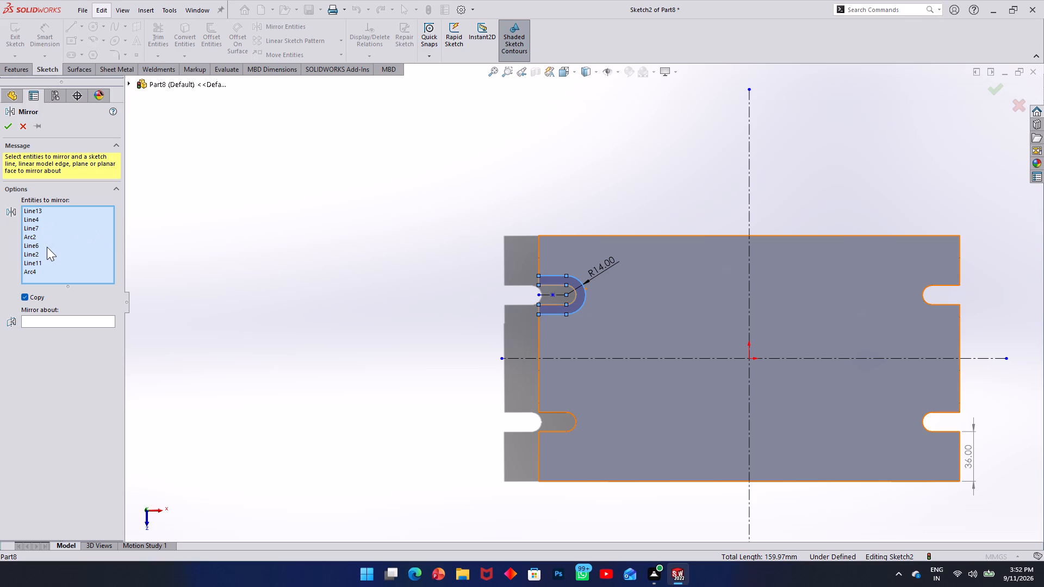
click(66, 321)
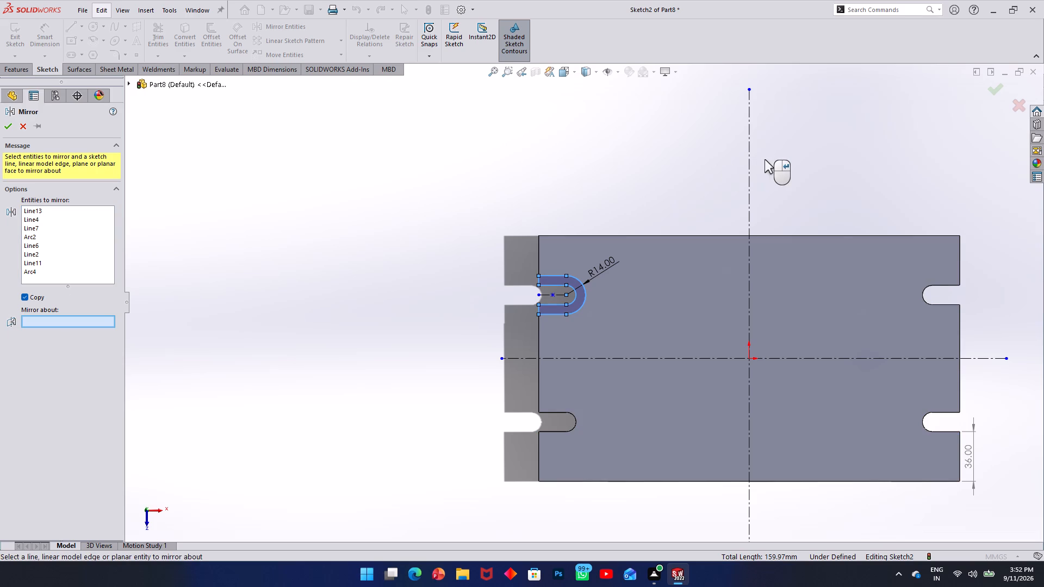
click(750, 161)
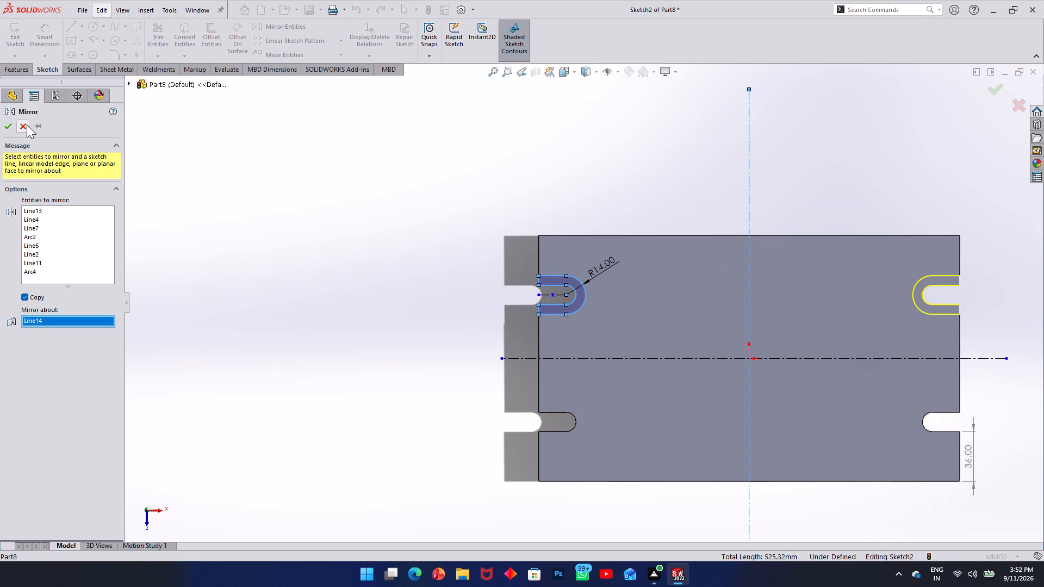
click(8, 124)
Mirror both upper U-shaped slot profiles about the horizontal centerline onto the two lower slots, keeping the originals.
scroll(761, 214, up, 6)
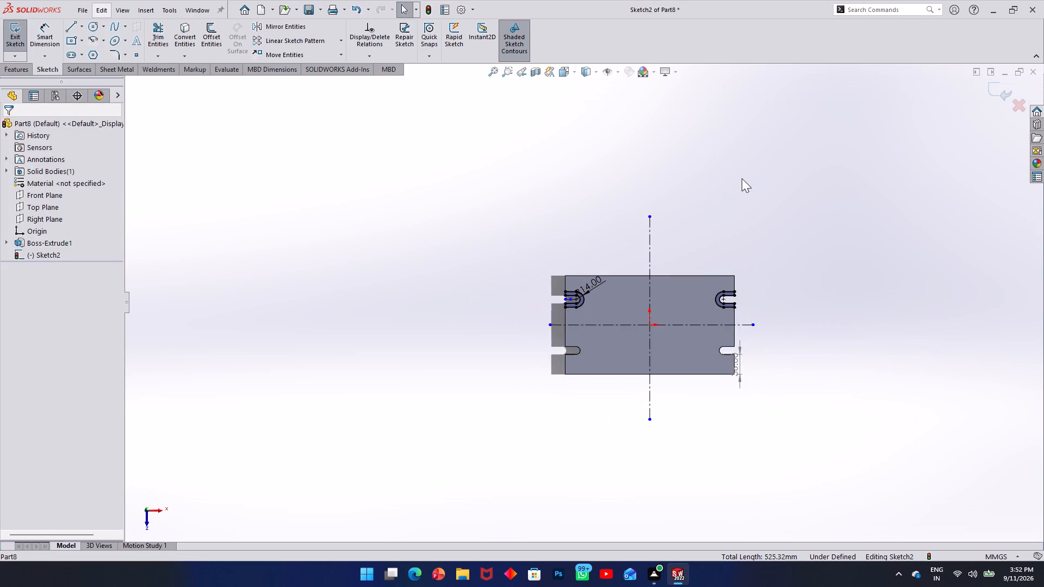
scroll(734, 184, down, 4)
scroll(347, 99, up, 4)
scroll(560, 401, down, 4)
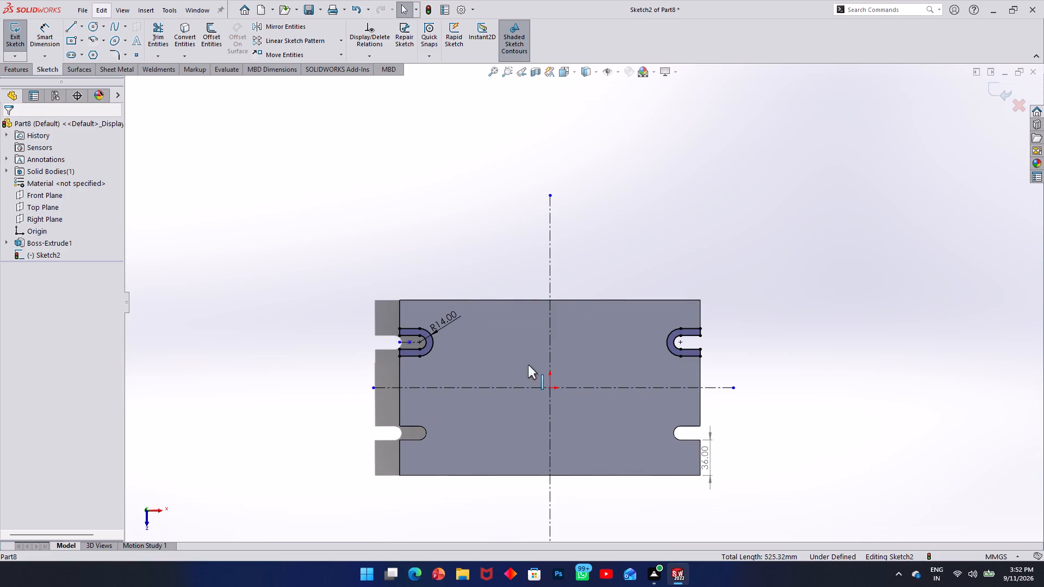
click(282, 27)
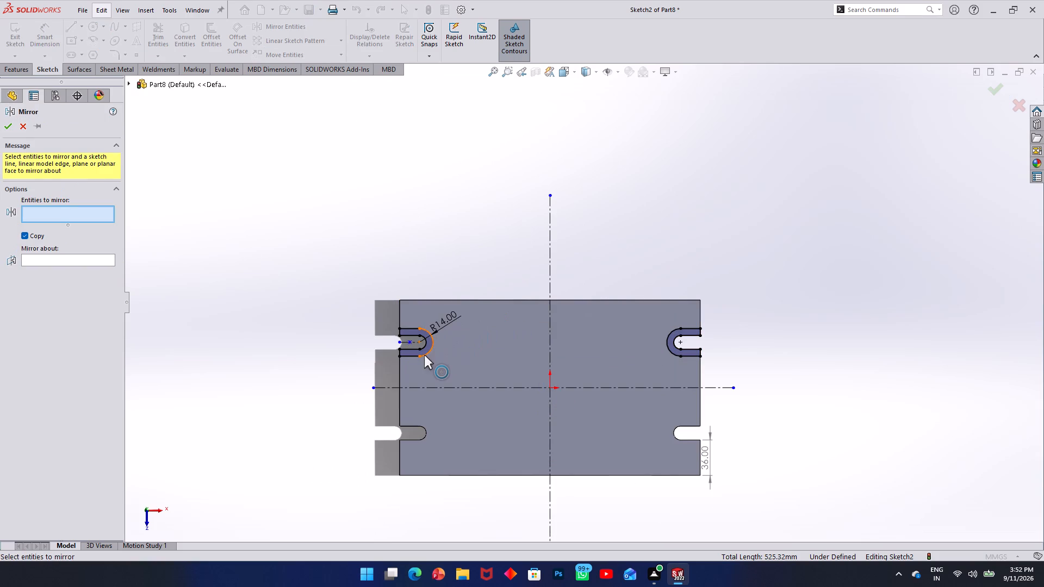
scroll(428, 341, down, 4)
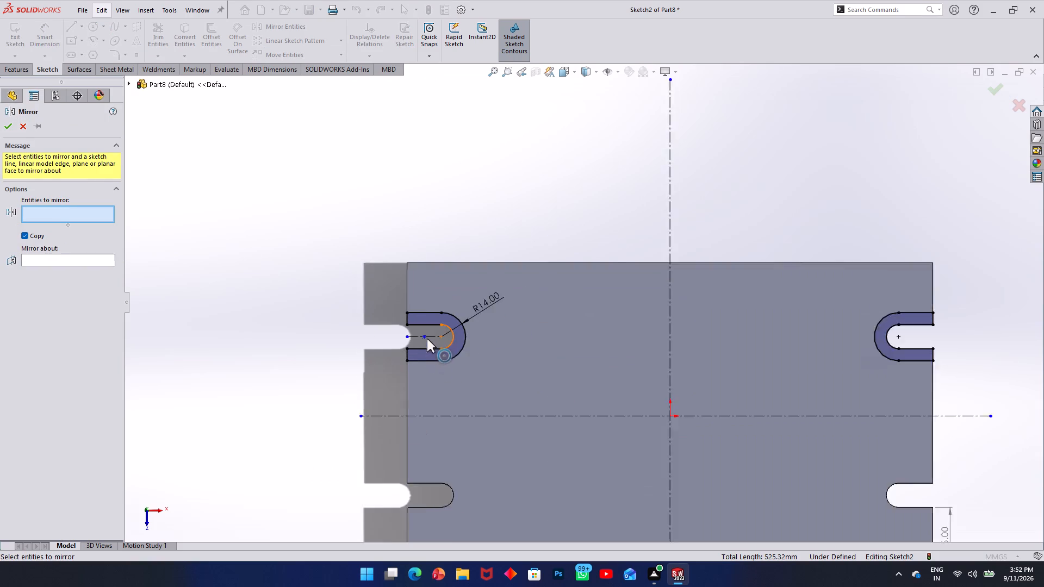
click(433, 352)
scroll(695, 274, up, 5)
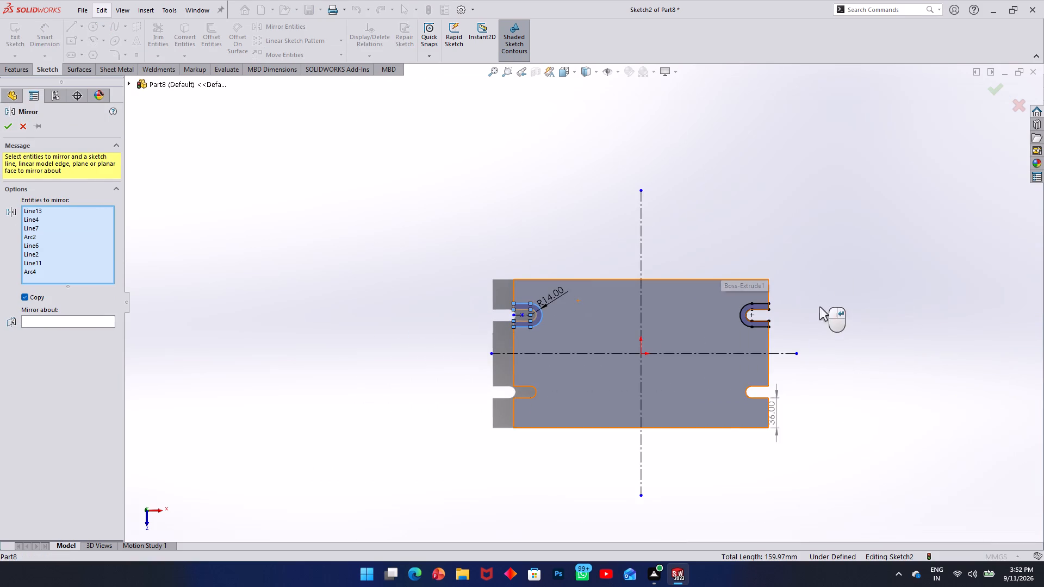
scroll(794, 307, down, 5)
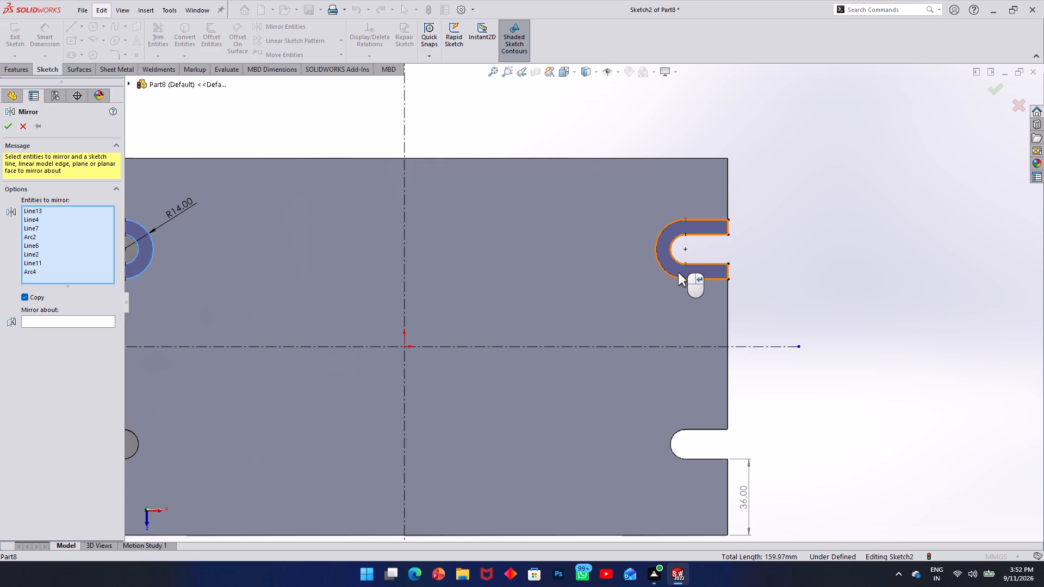
click(678, 272)
scroll(495, 233, up, 5)
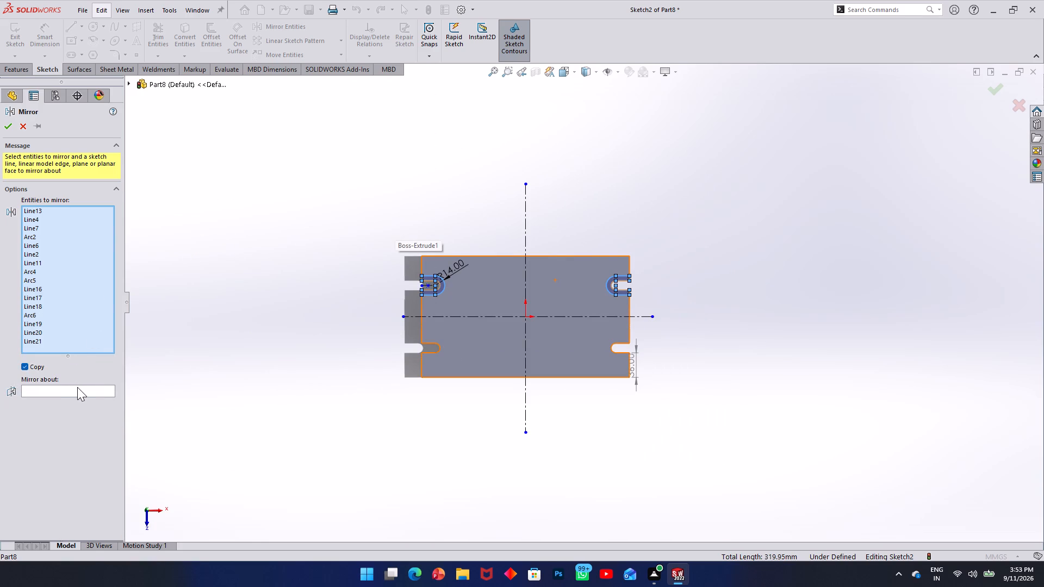
click(78, 390)
click(523, 230)
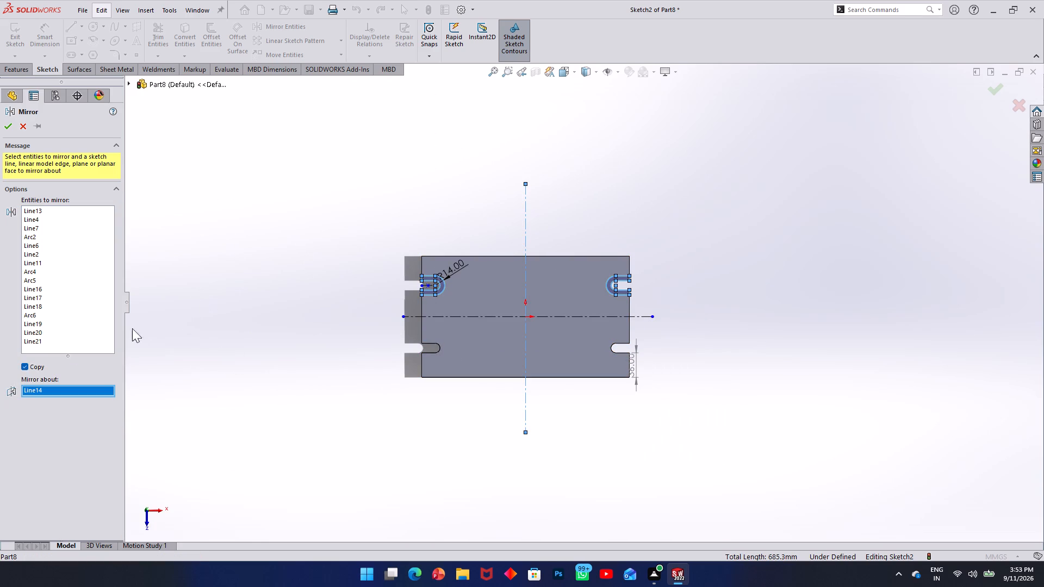
right_click(92, 393)
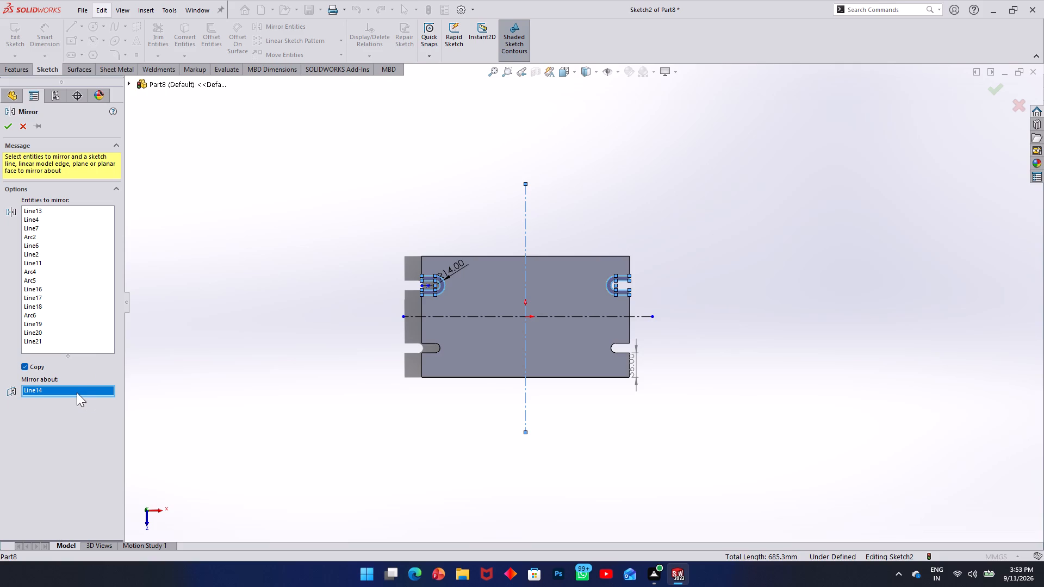
right_click(77, 390)
click(120, 401)
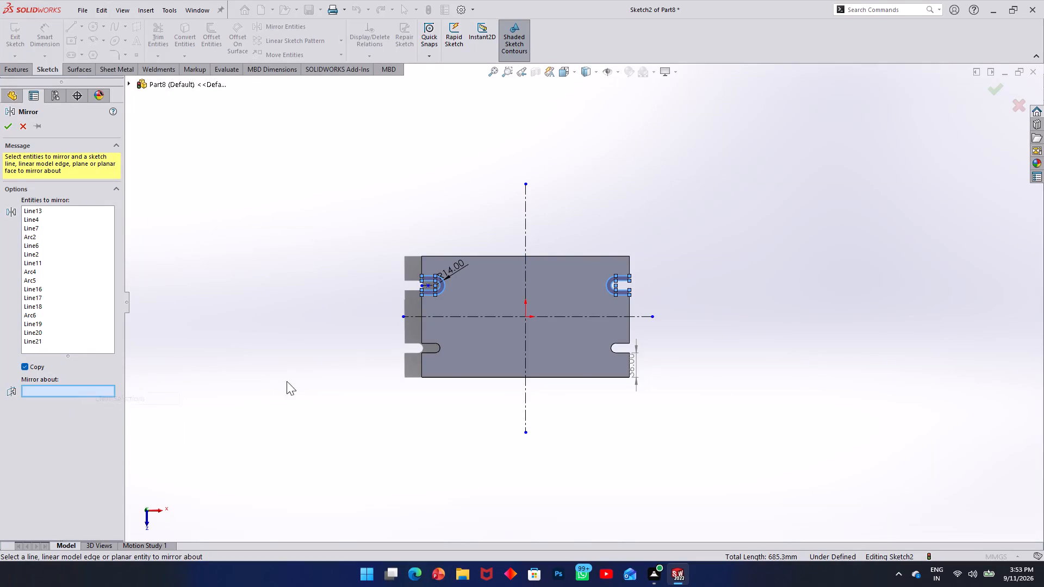
click(483, 314)
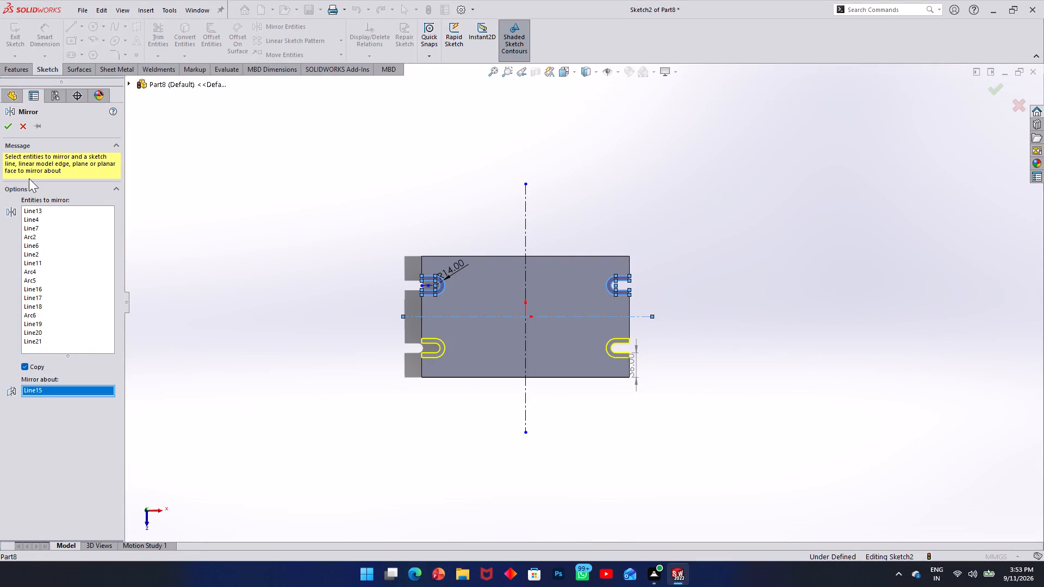
click(7, 129)
click(241, 225)
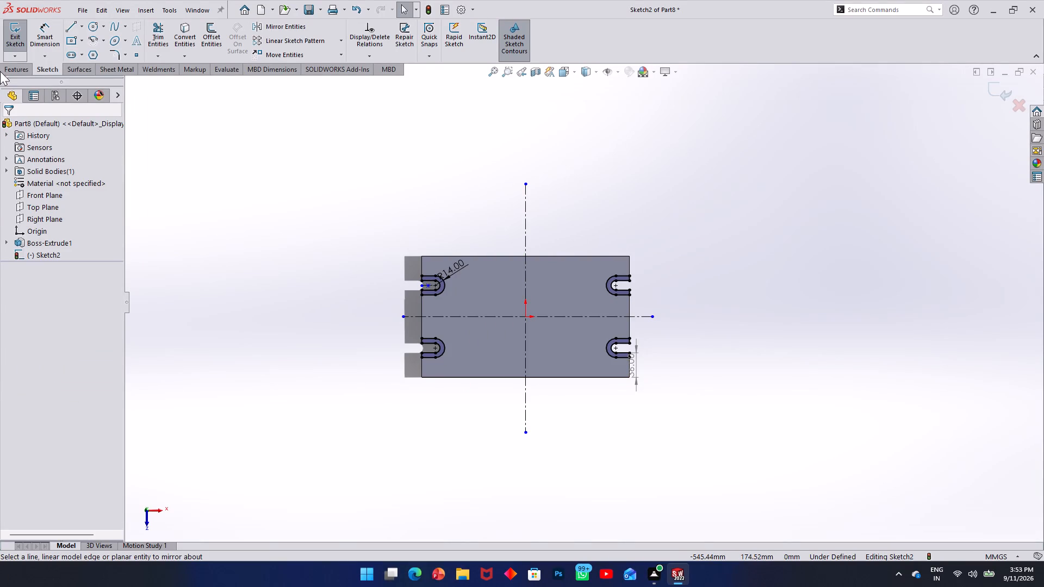
Exit the sketch and extrude the four U-shaped profiles as a blind boss 3 mm deep, merged with the plate.
click(6, 33)
click(23, 71)
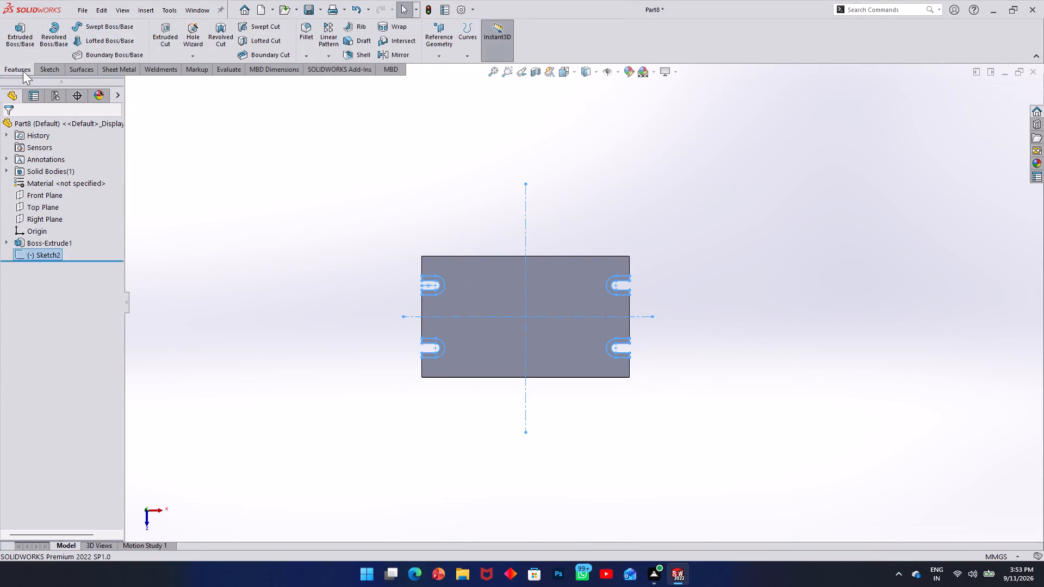
click(21, 52)
middle_drag(312, 333, 306, 275)
scroll(310, 326, up, 1)
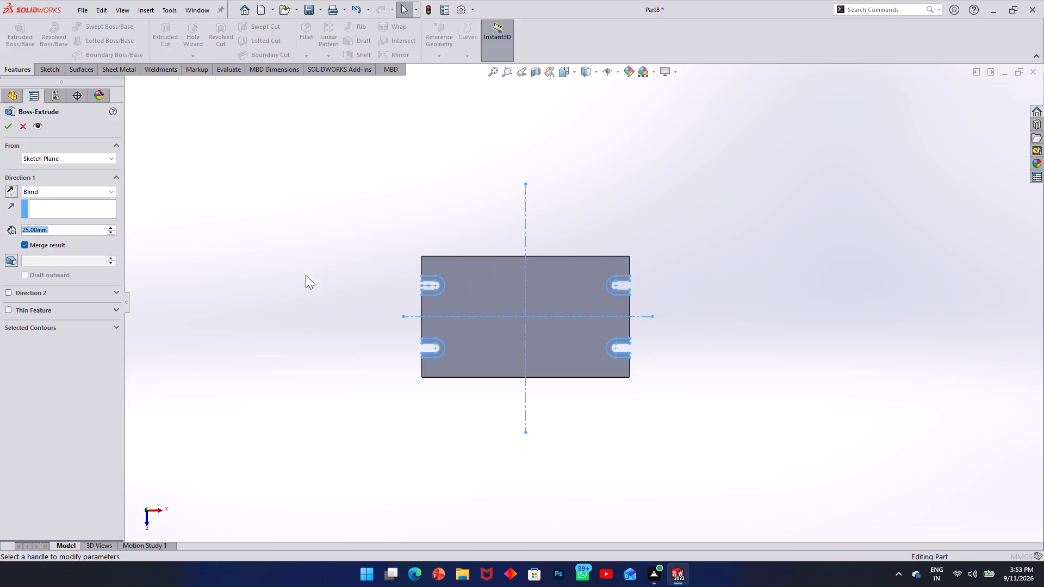
middle_drag(306, 275, 306, 226)
drag(58, 227, 7, 232)
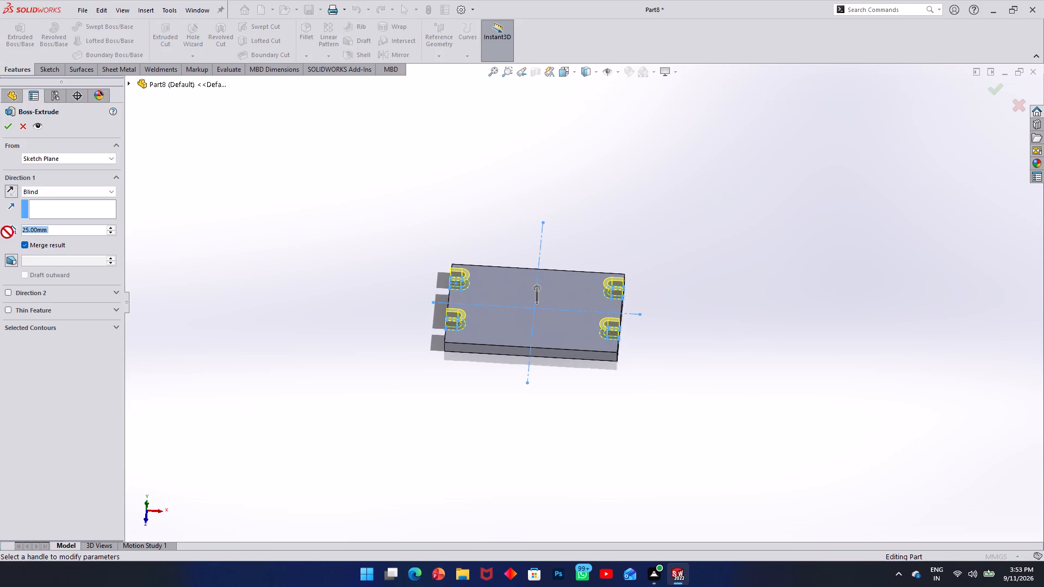
drag(7, 232, 0, 233)
key(3)
key(Return)
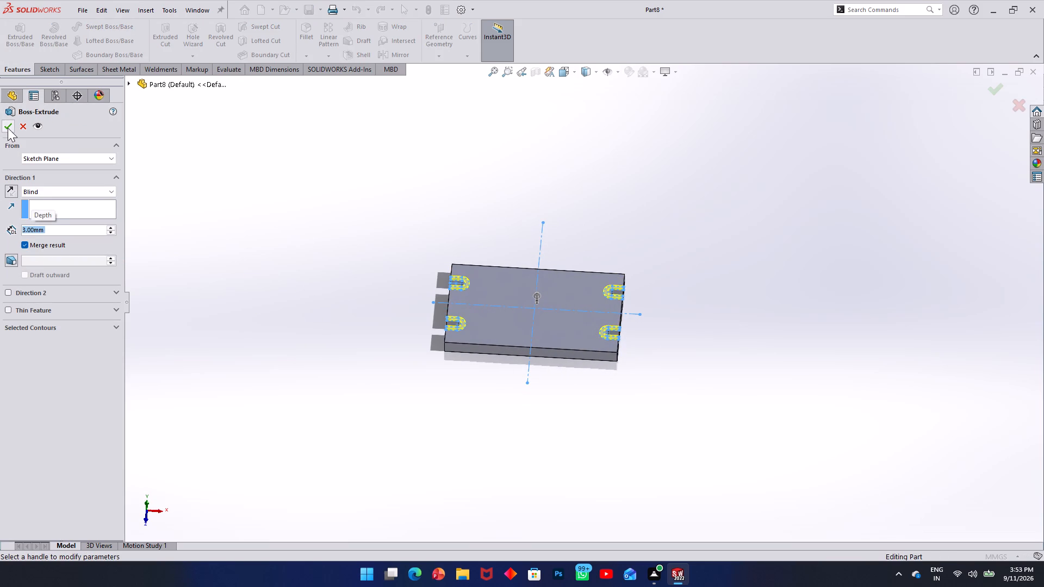
click(5, 122)
click(296, 255)
Examine the raised U-shaped pads around the plate's four edge slots from several angles.
scroll(498, 310, down, 4)
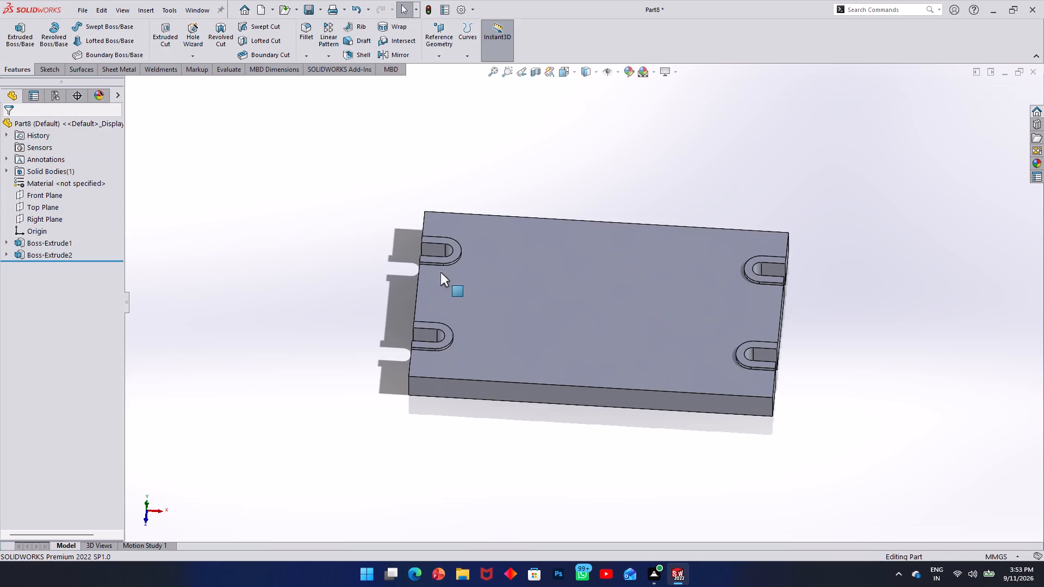
drag(438, 267, 464, 334)
click(344, 272)
middle_drag(494, 256, 498, 331)
scroll(523, 295, down, 5)
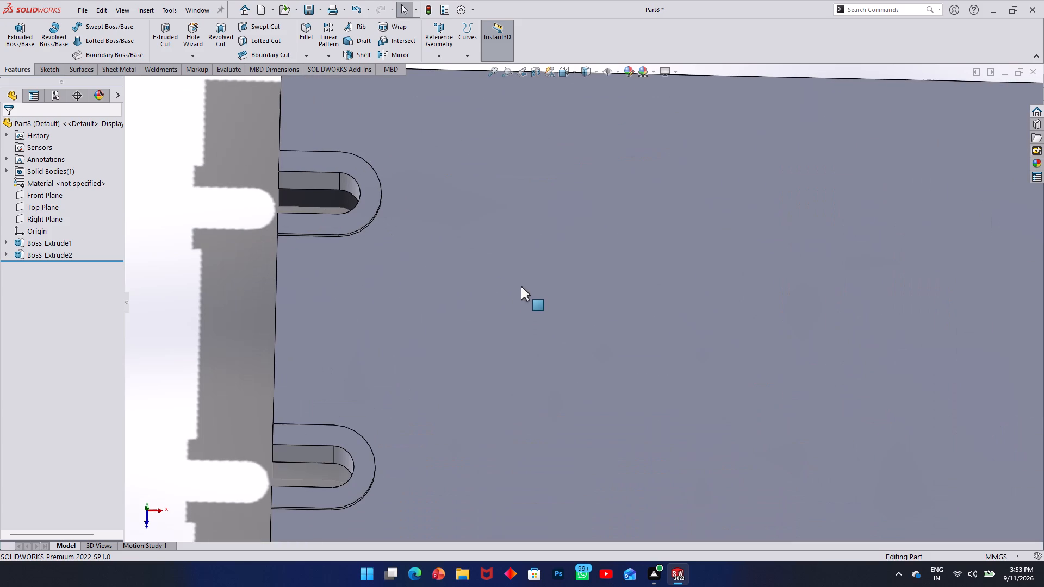
scroll(521, 286, up, 6)
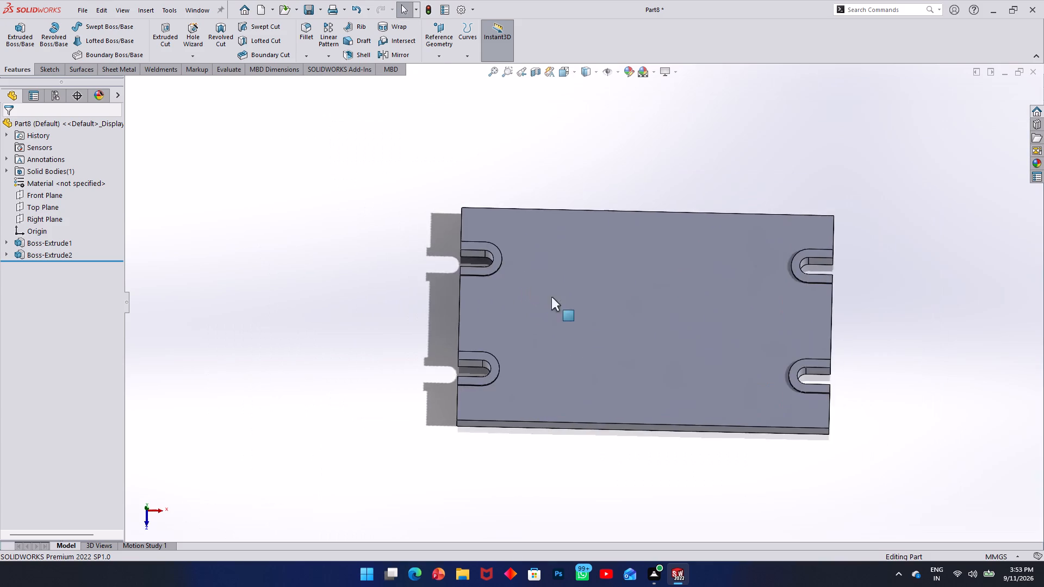
scroll(586, 330, up, 2)
middle_drag(588, 340, 643, 375)
scroll(643, 375, down, 1)
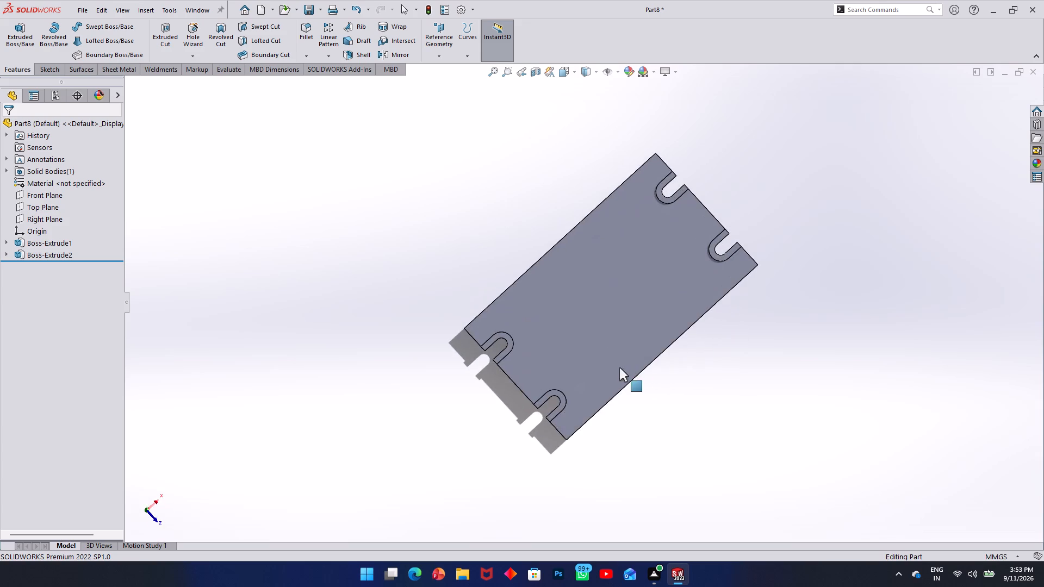
middle_drag(613, 377, 569, 390)
Start a new sketch on the plate's top face.
click(604, 304)
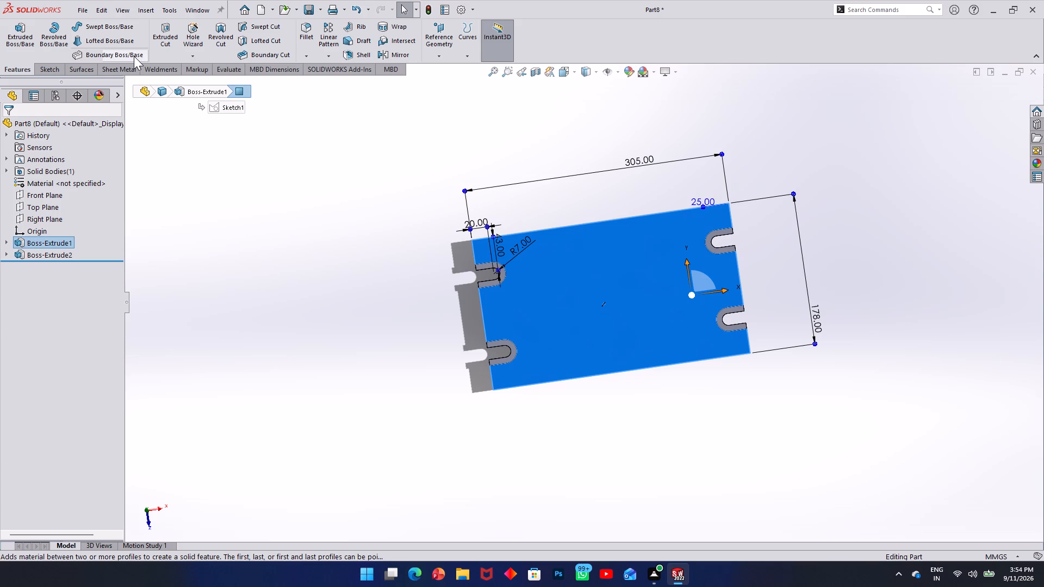
middle_drag(698, 259, 693, 274)
scroll(698, 258, down, 1)
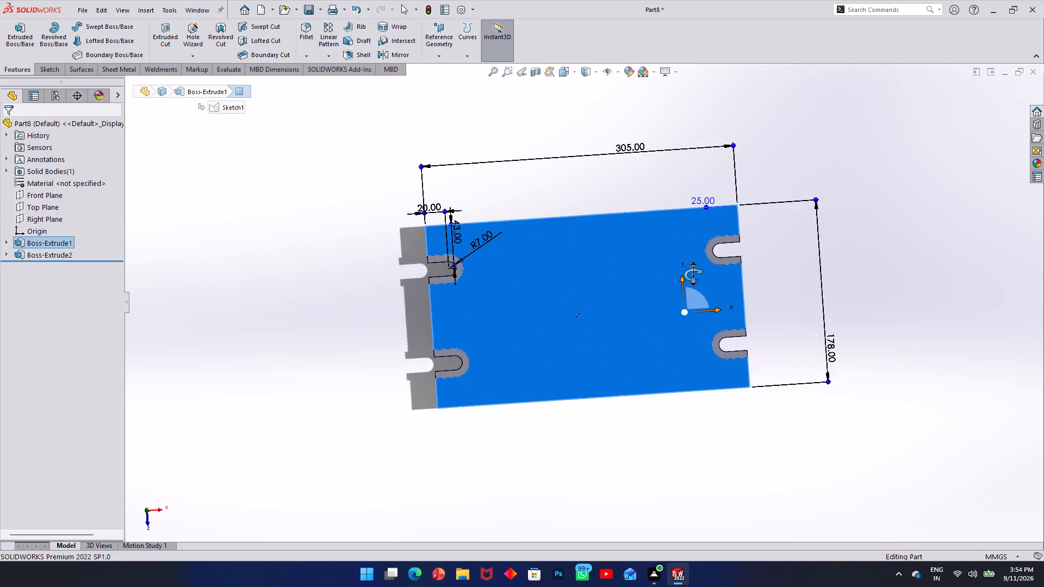
middle_drag(693, 274, 680, 284)
scroll(626, 274, up, 3)
middle_drag(601, 262, 635, 282)
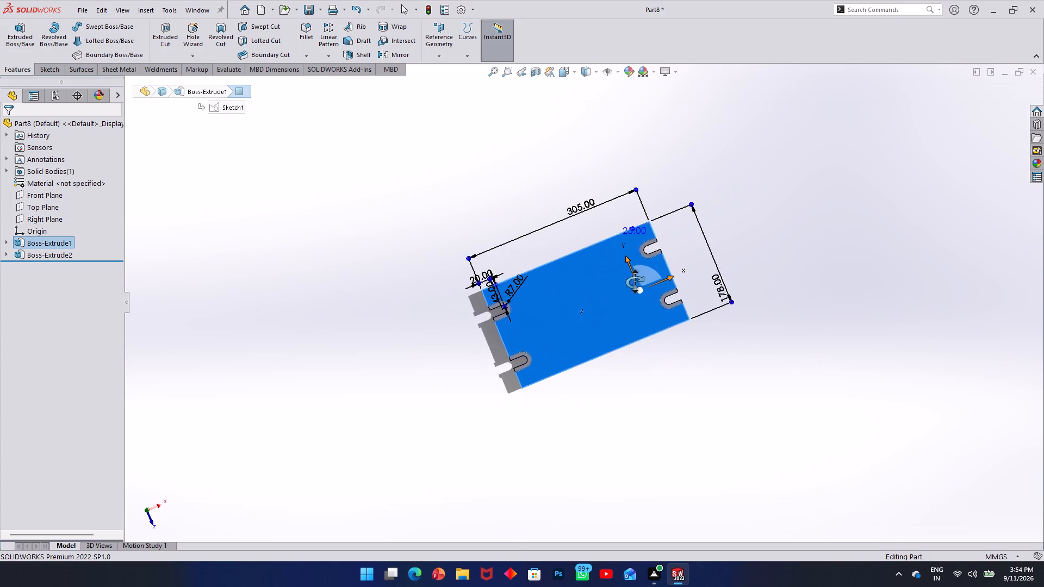
middle_drag(635, 282, 635, 283)
click(59, 69)
click(23, 22)
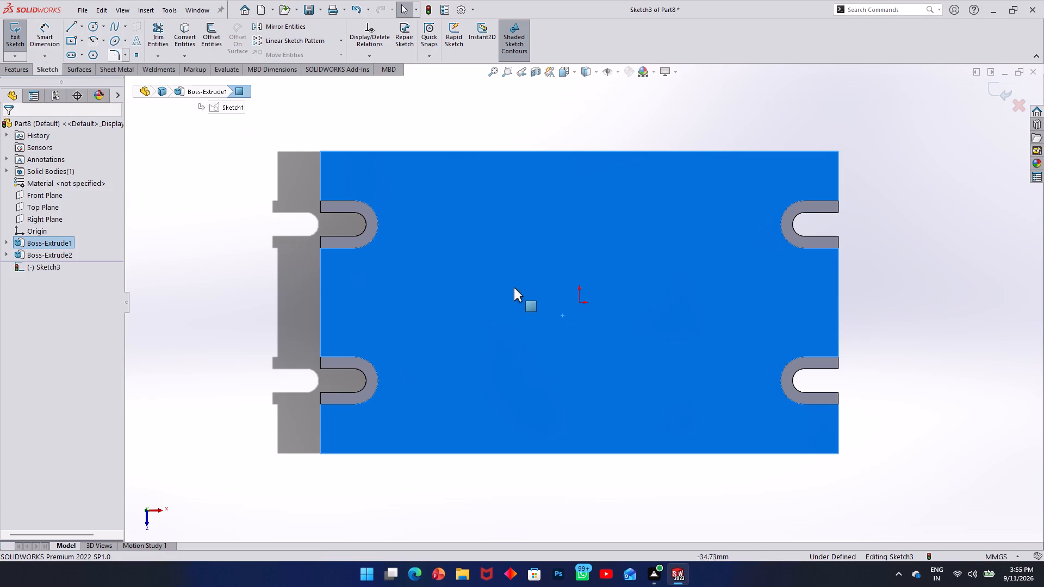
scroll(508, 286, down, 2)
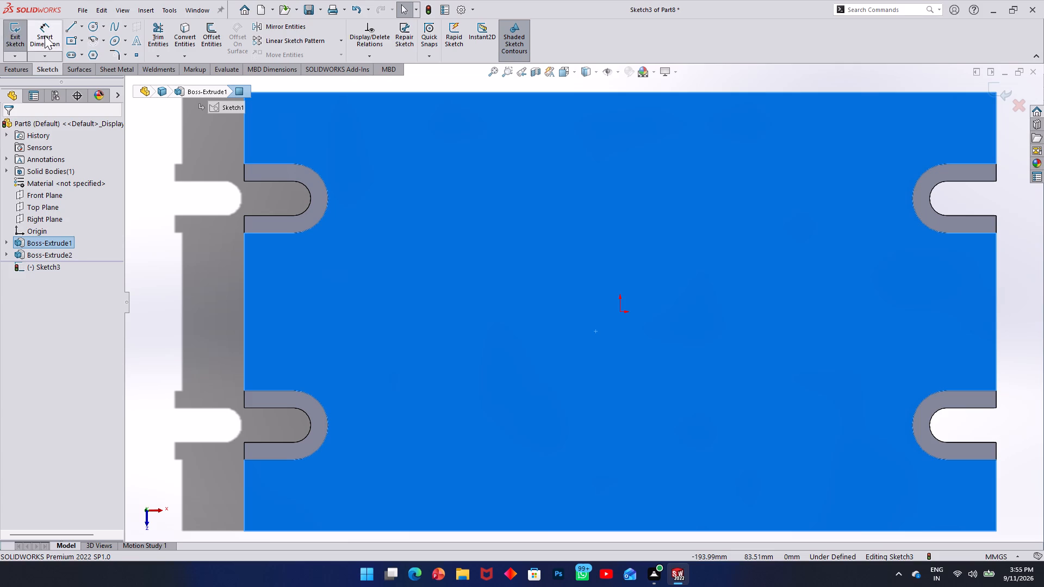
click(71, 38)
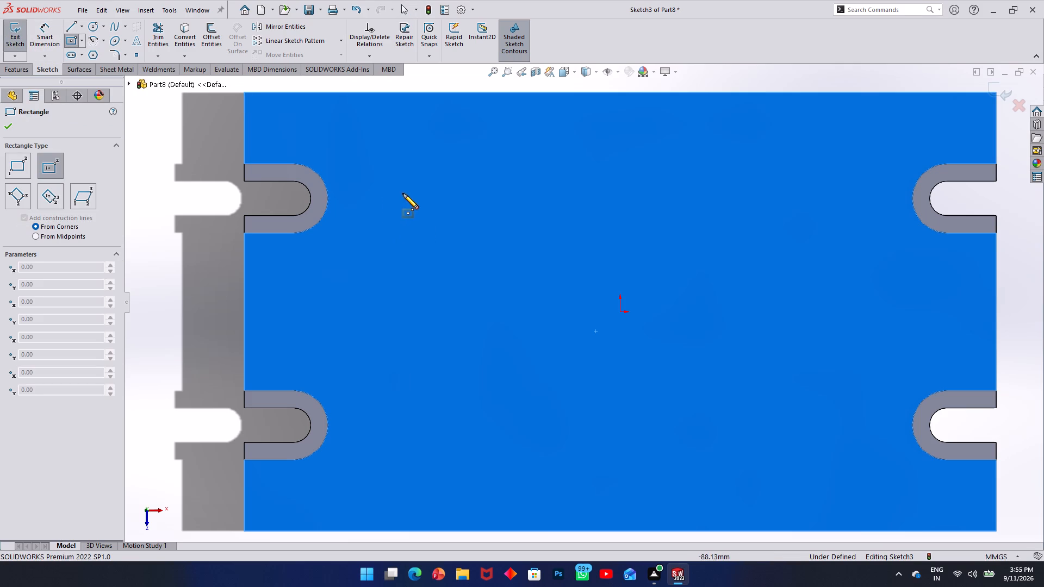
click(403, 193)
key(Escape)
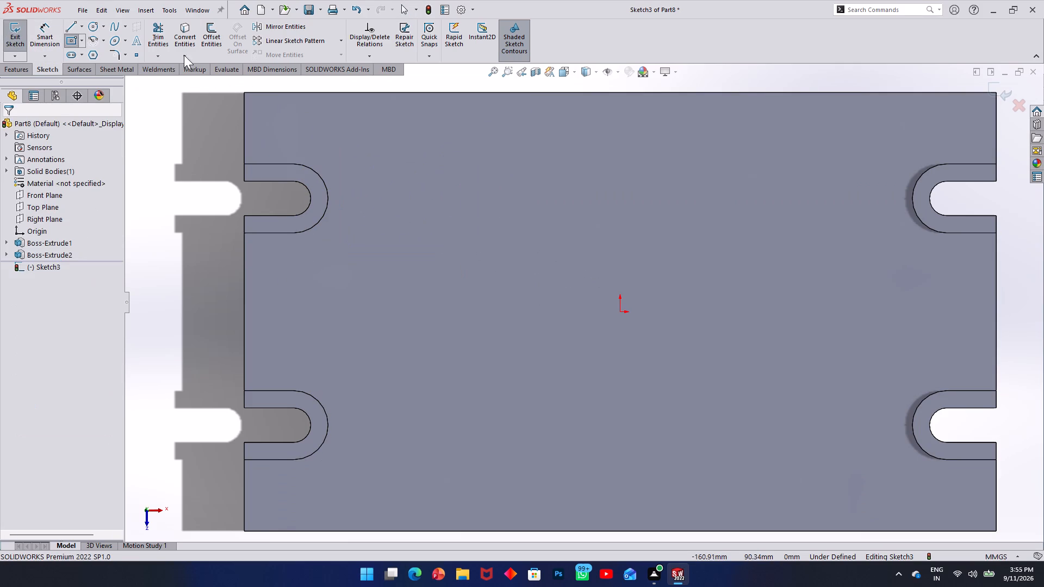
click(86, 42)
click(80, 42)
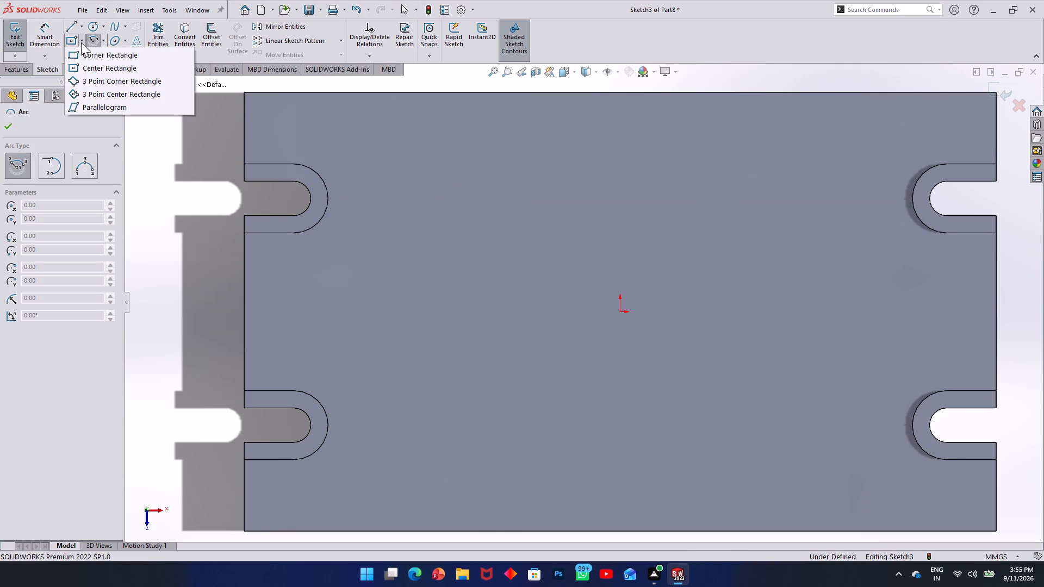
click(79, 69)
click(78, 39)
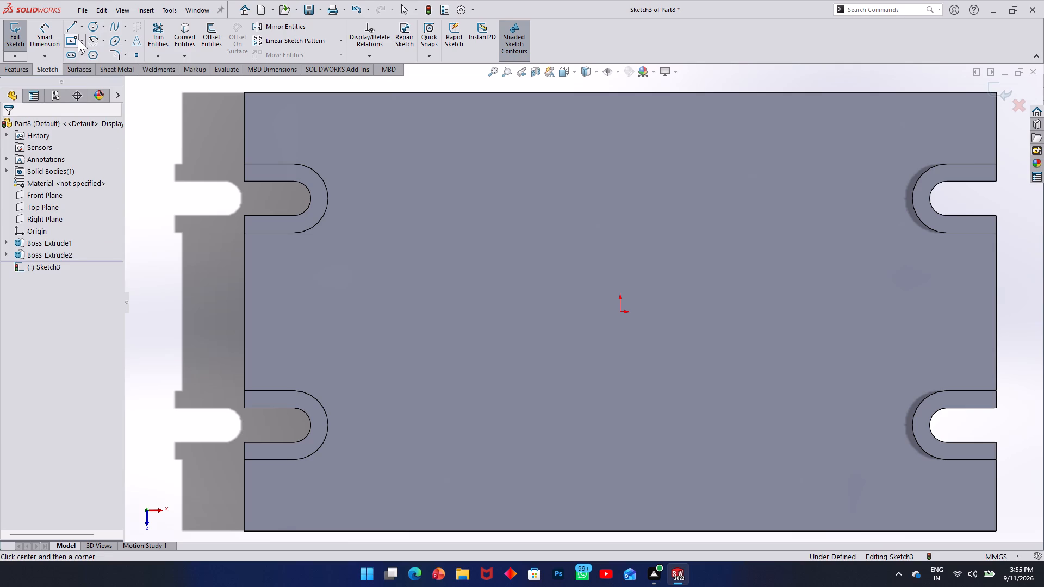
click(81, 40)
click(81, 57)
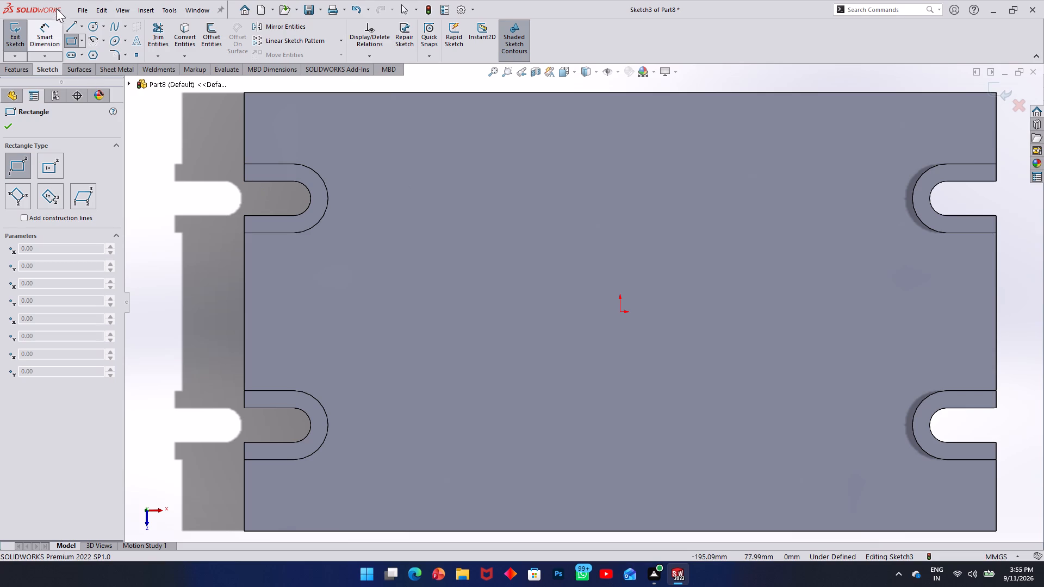
Sketch a center rectangle about 98 x 104 mm on the top face, centred left of the origin and level with it.
click(85, 43)
click(85, 66)
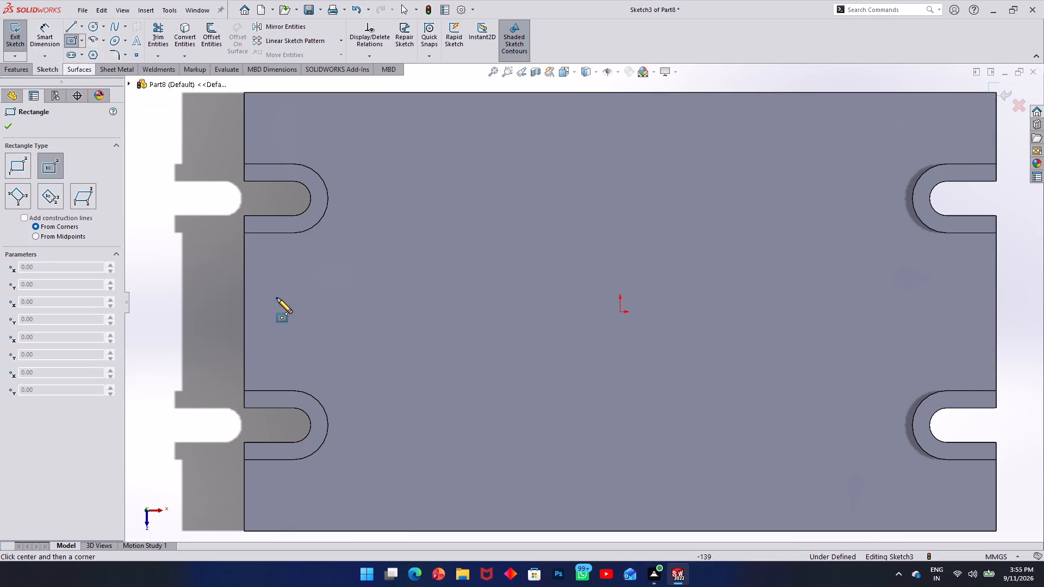
scroll(242, 310, up, 3)
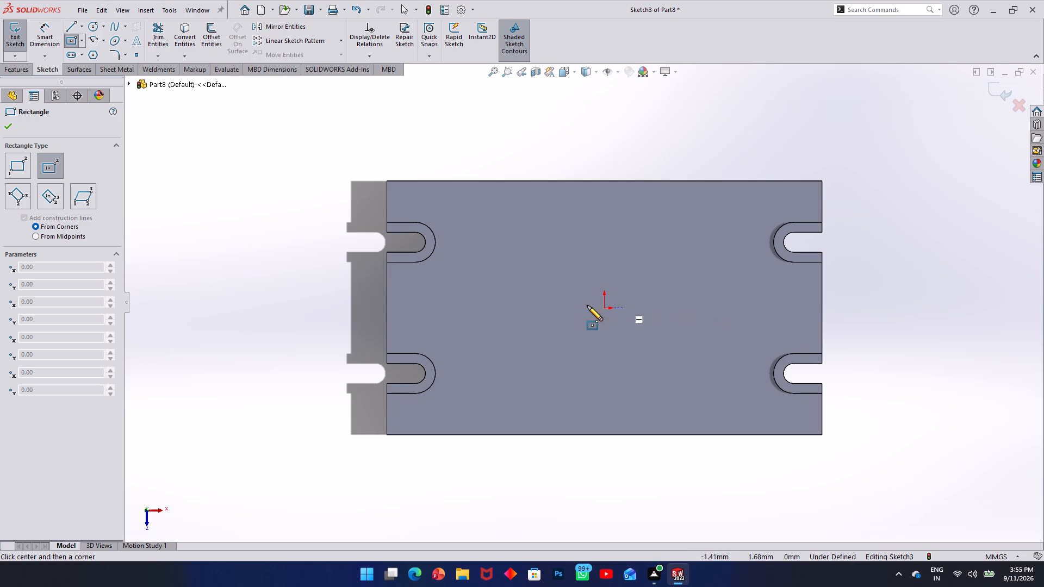
click(539, 310)
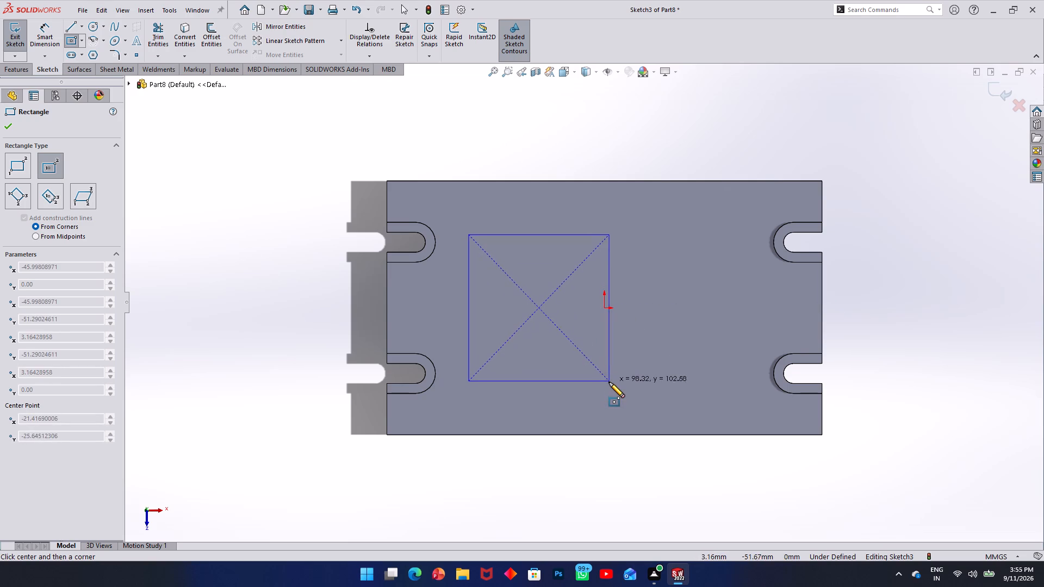
click(609, 382)
Dimension the horizontal distance from the plate's left edge to the midpoint of the rectangle's lower side as 106 mm.
click(45, 40)
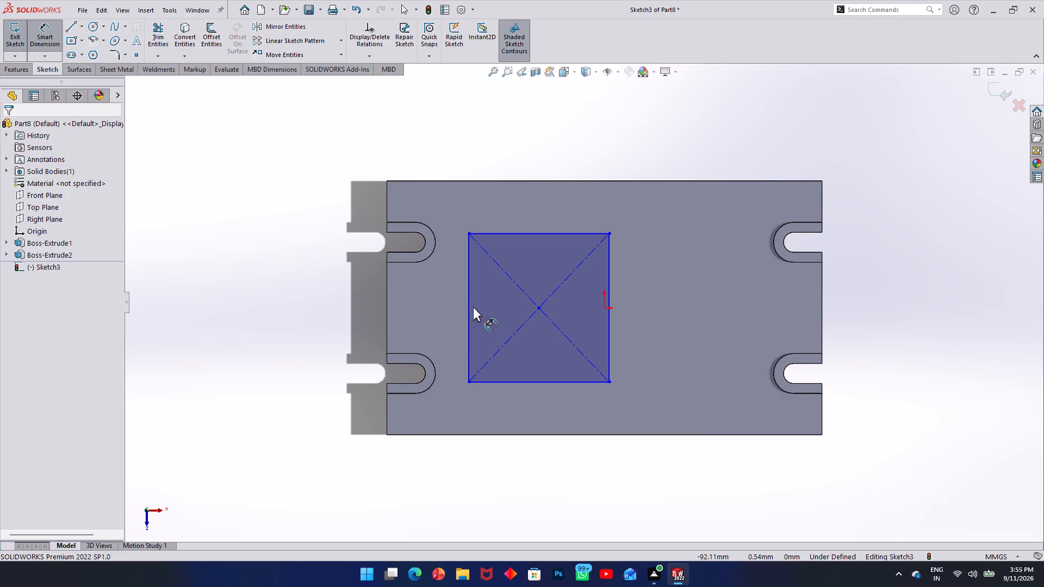
click(539, 381)
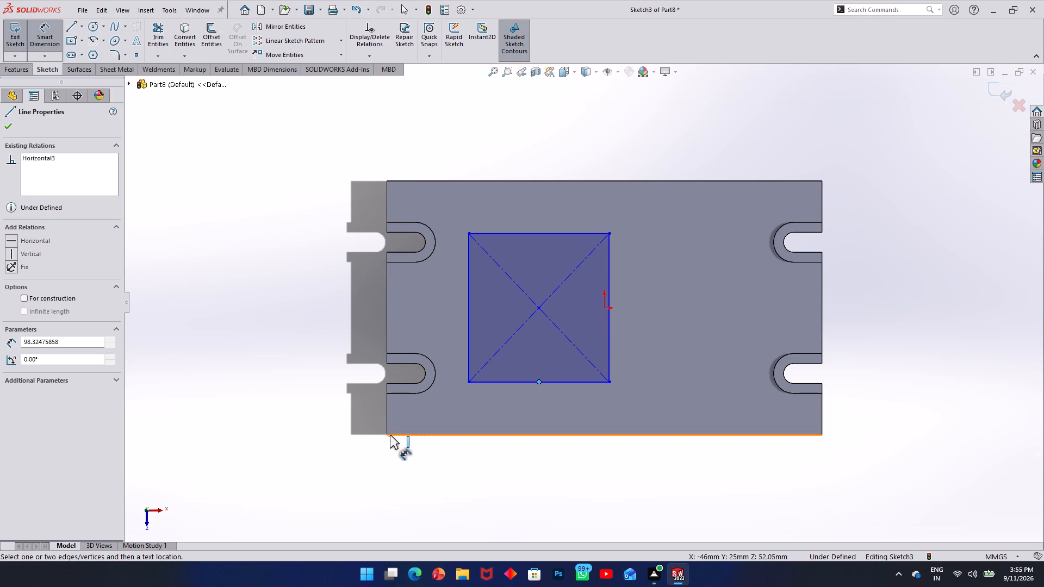
click(388, 419)
click(455, 488)
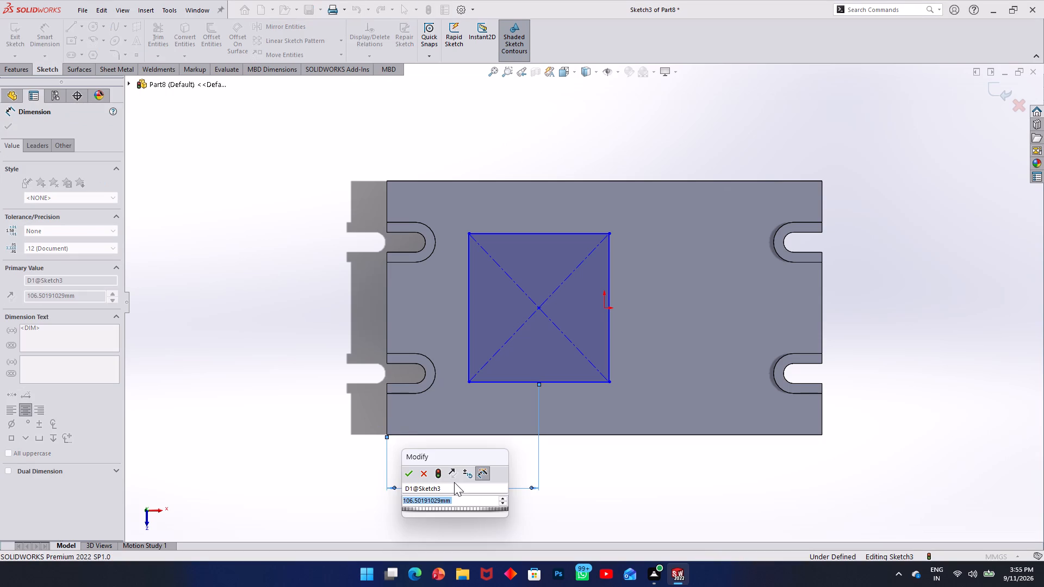
text(106)
key(Return)
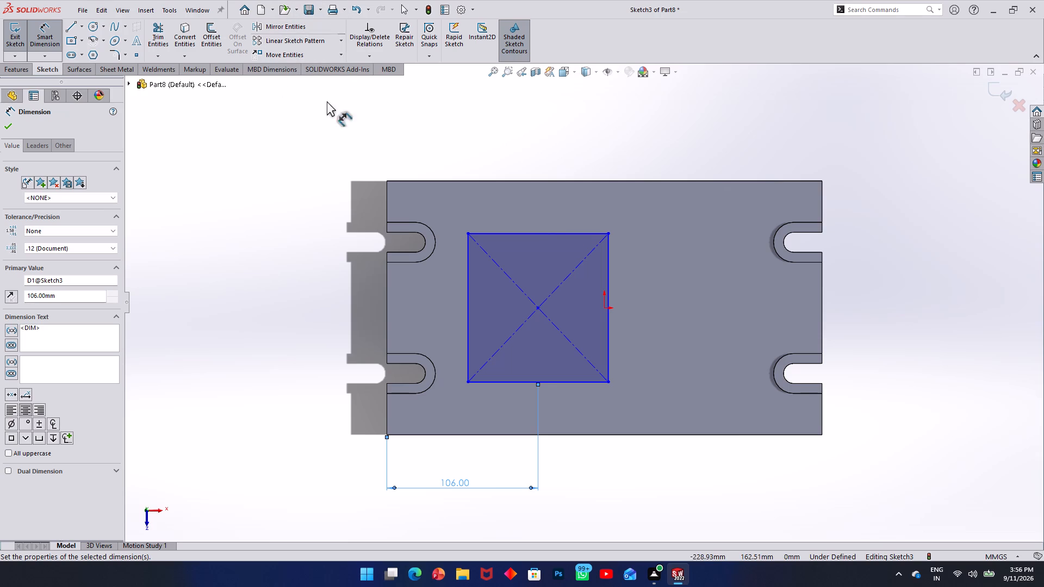
Dimension the rectangle's width and height at 140 mm each using Smart Dimension.
click(469, 302)
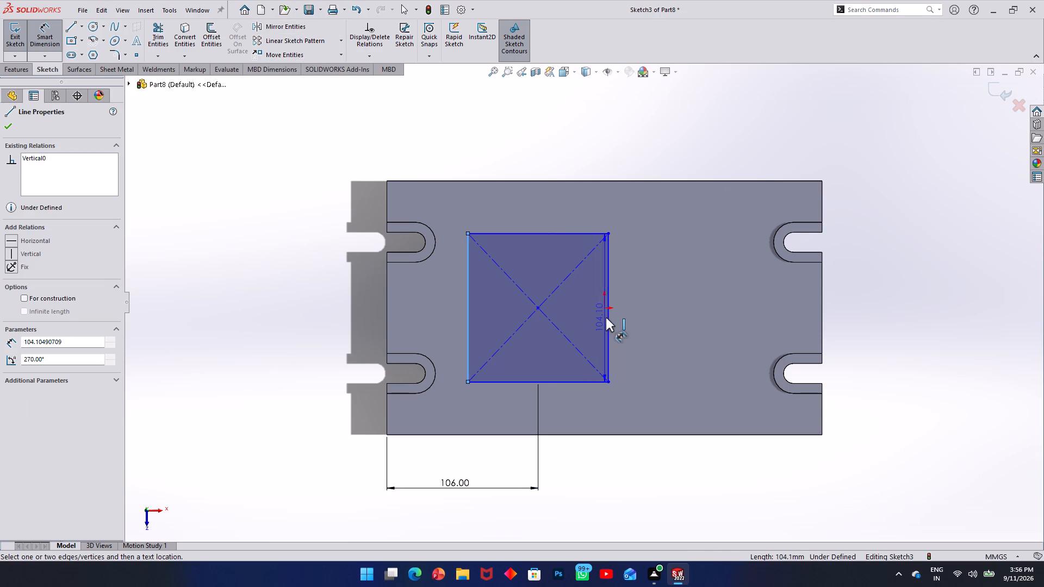
click(607, 317)
click(560, 312)
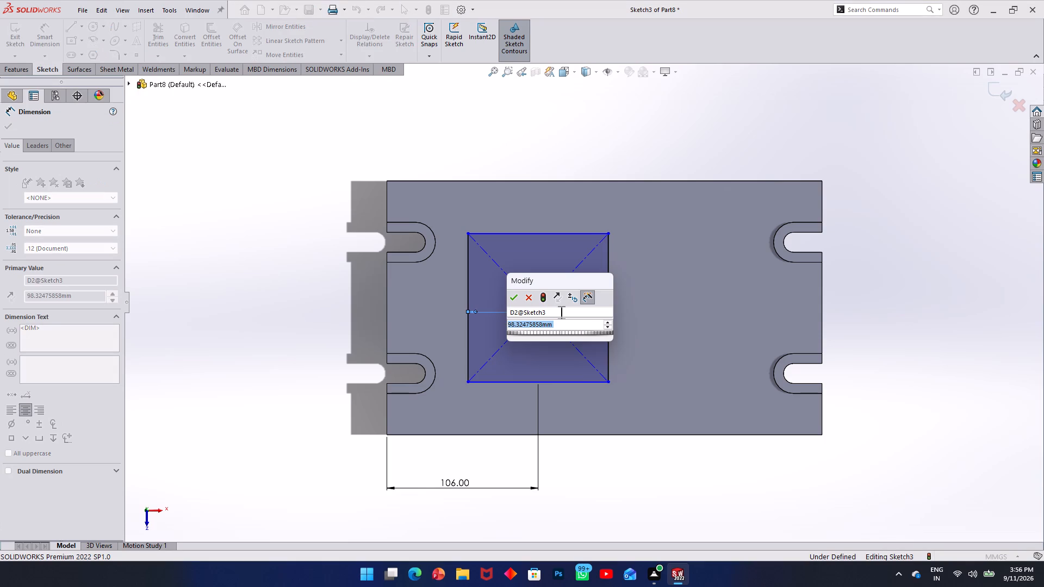
text(140)
key(Return)
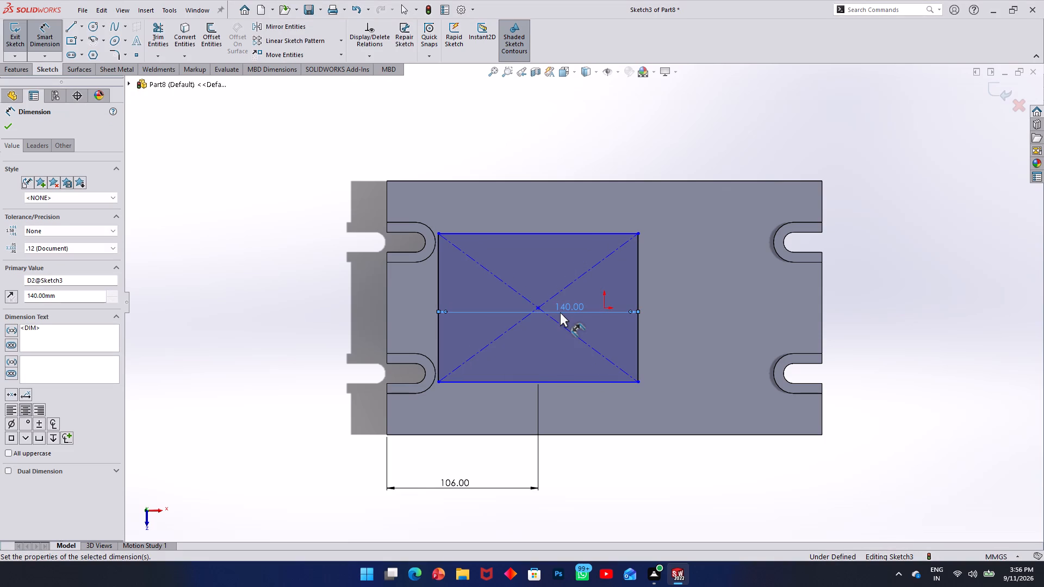
click(540, 234)
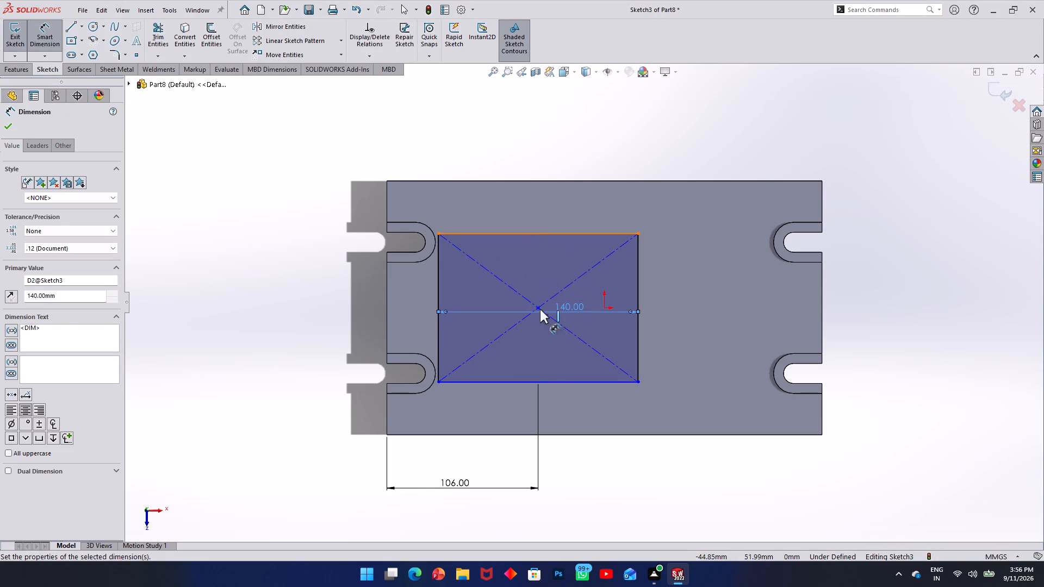
click(546, 381)
click(540, 352)
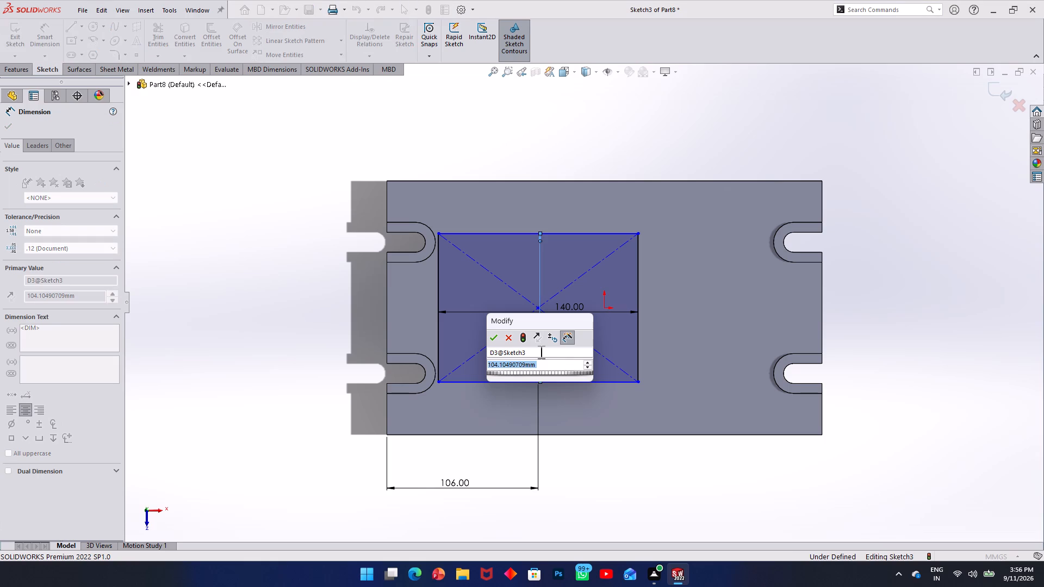
text(140)
key(Return)
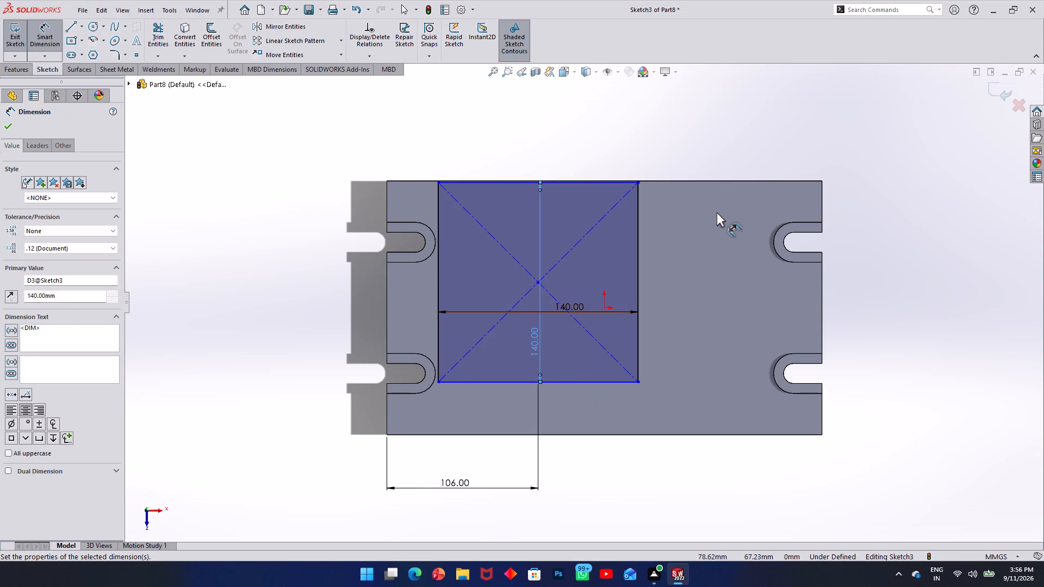
key(Escape)
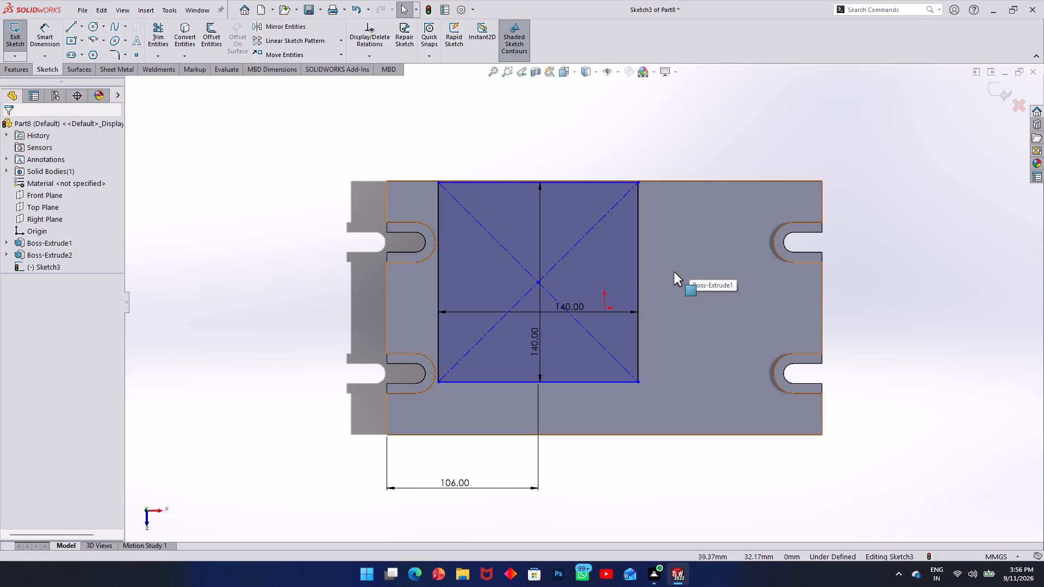
Draw a horizontal construction centerline from the origin out past the plate's left edge.
click(83, 33)
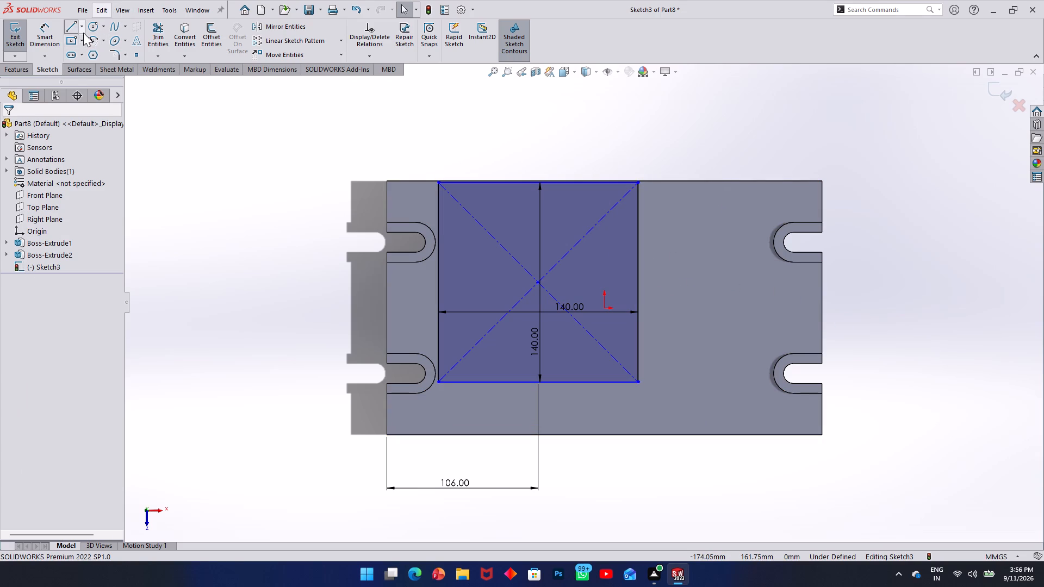
click(74, 55)
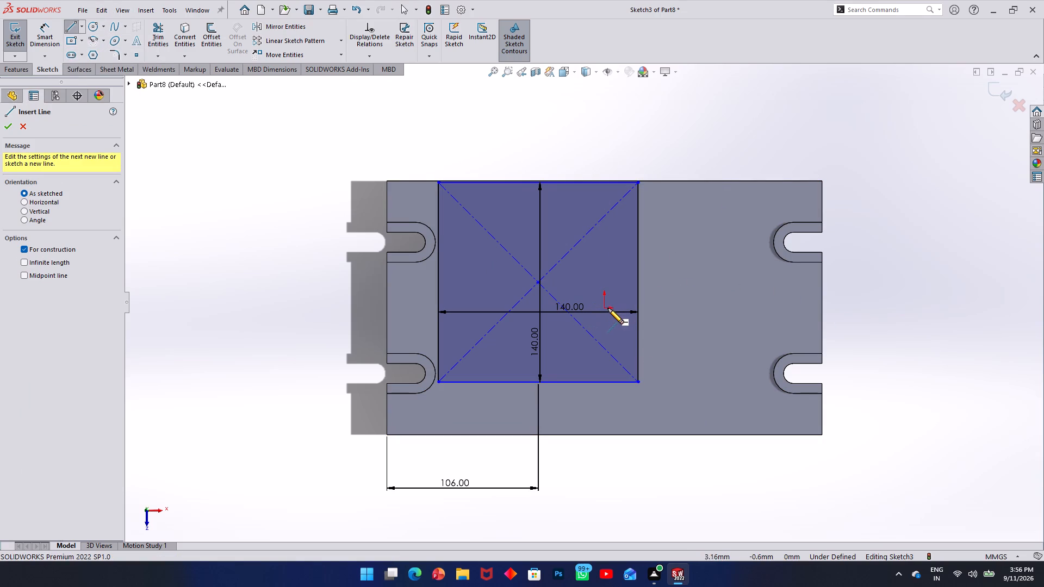
click(605, 310)
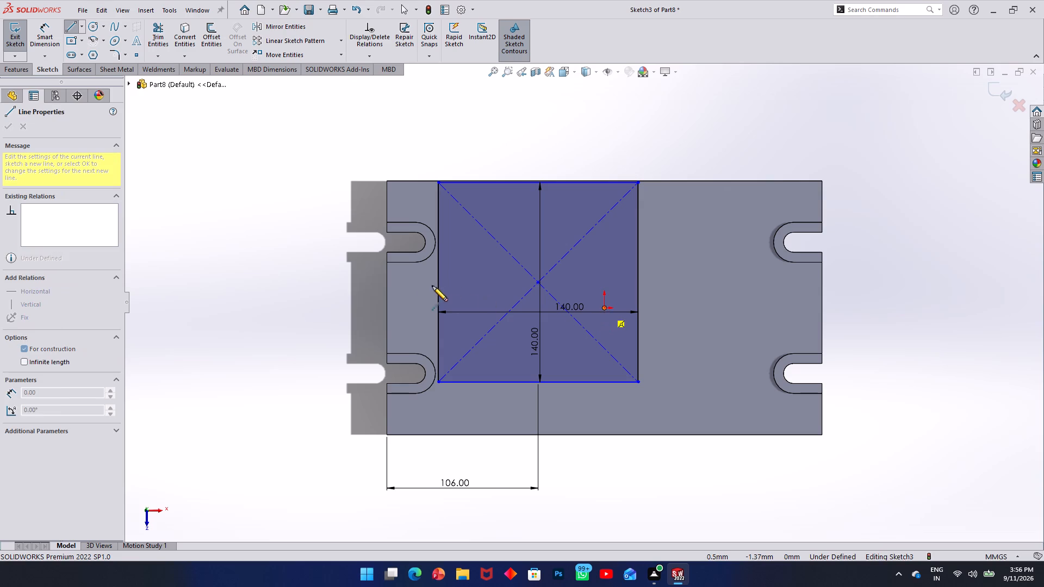
click(310, 308)
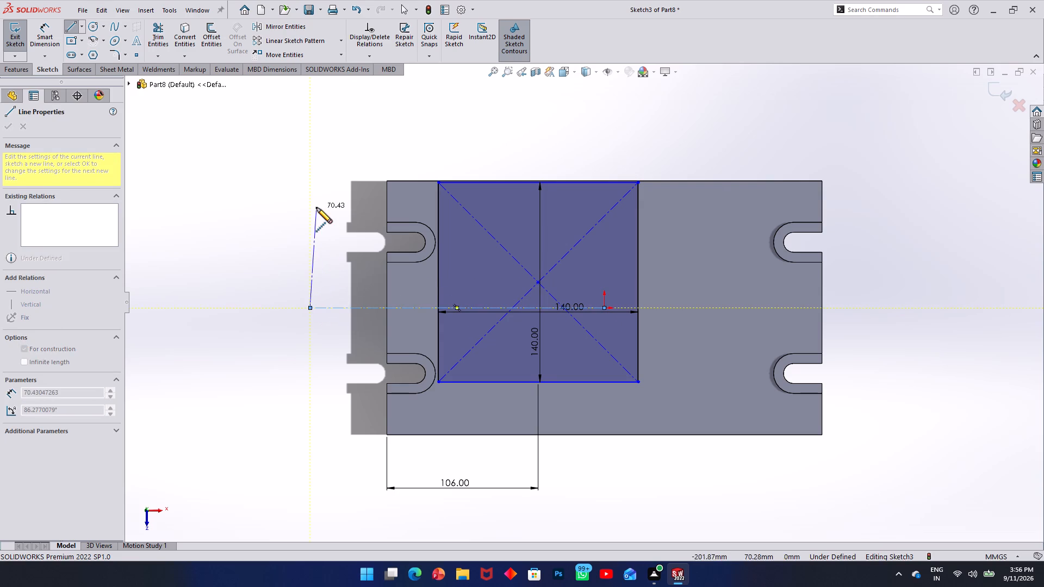
key(Escape)
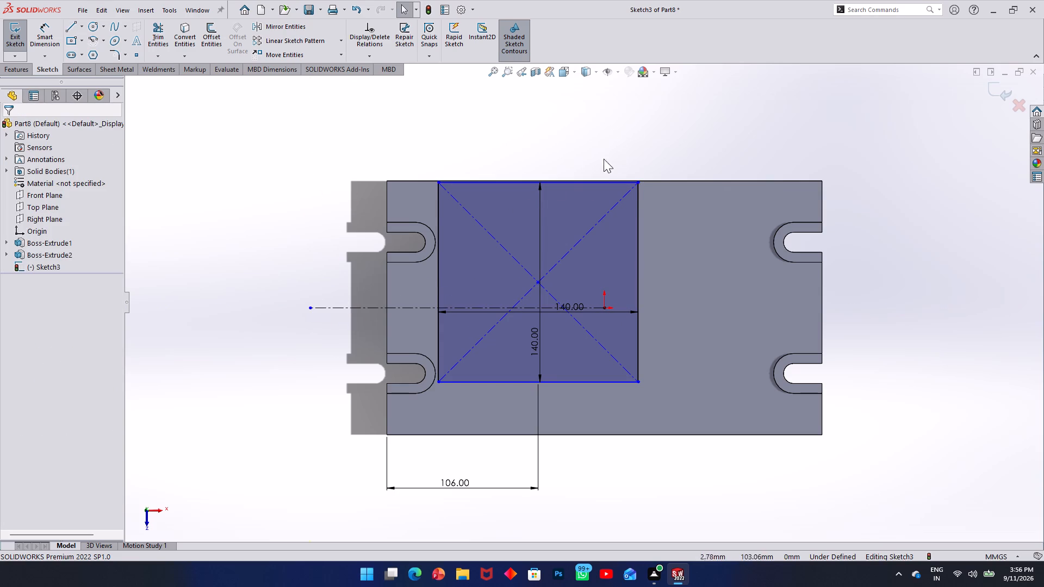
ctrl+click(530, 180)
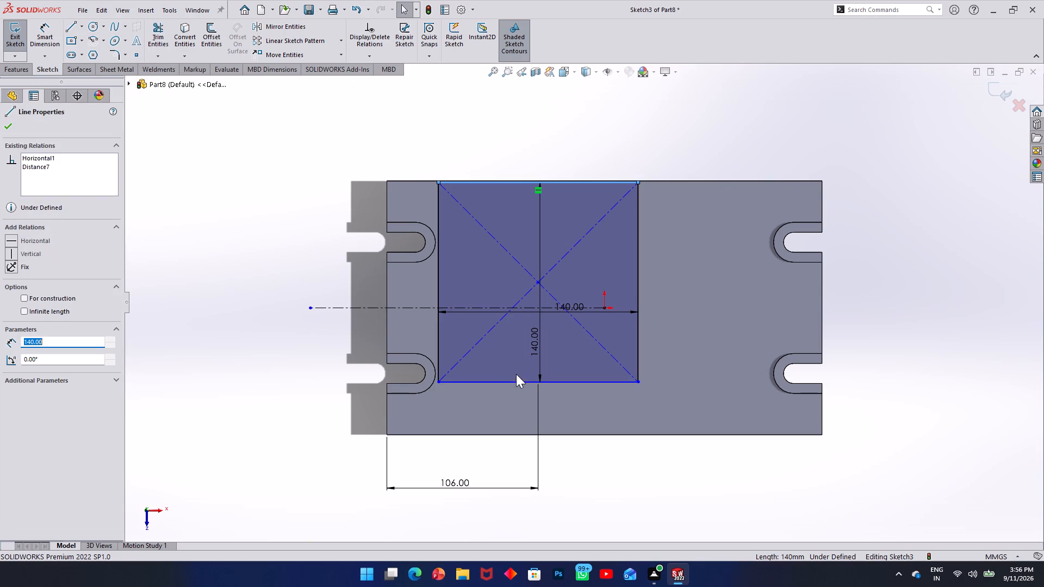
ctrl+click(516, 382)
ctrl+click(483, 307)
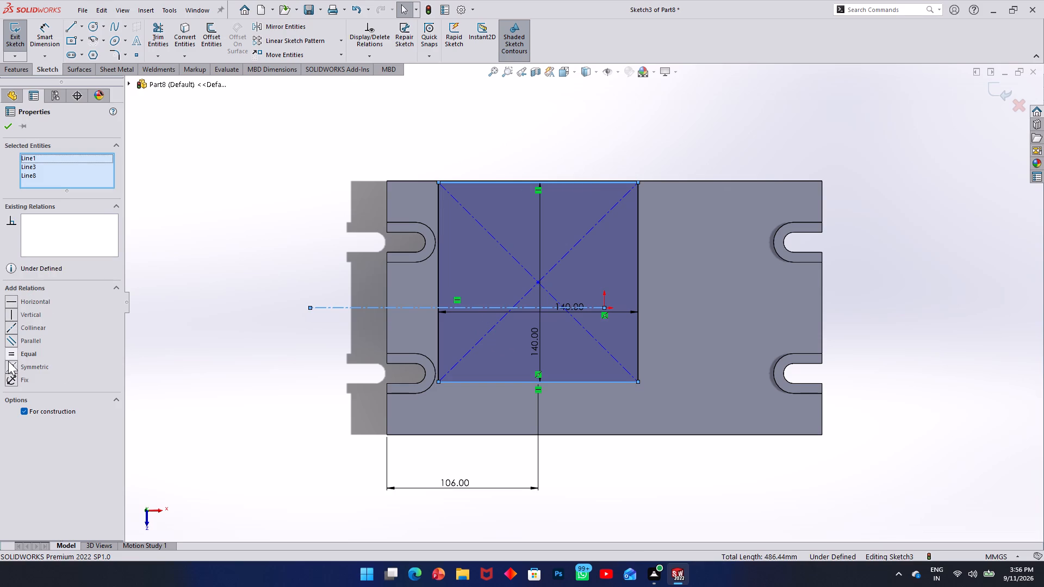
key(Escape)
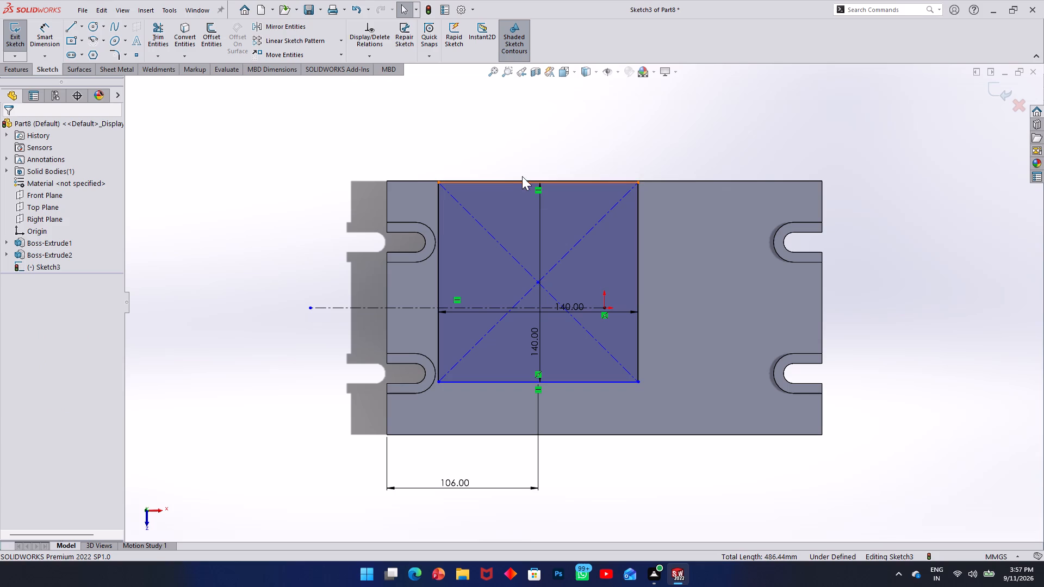
Make the rectangle's upper and lower sides symmetric about the horizontal centerline.
ctrl+click(513, 179)
ctrl+click(504, 381)
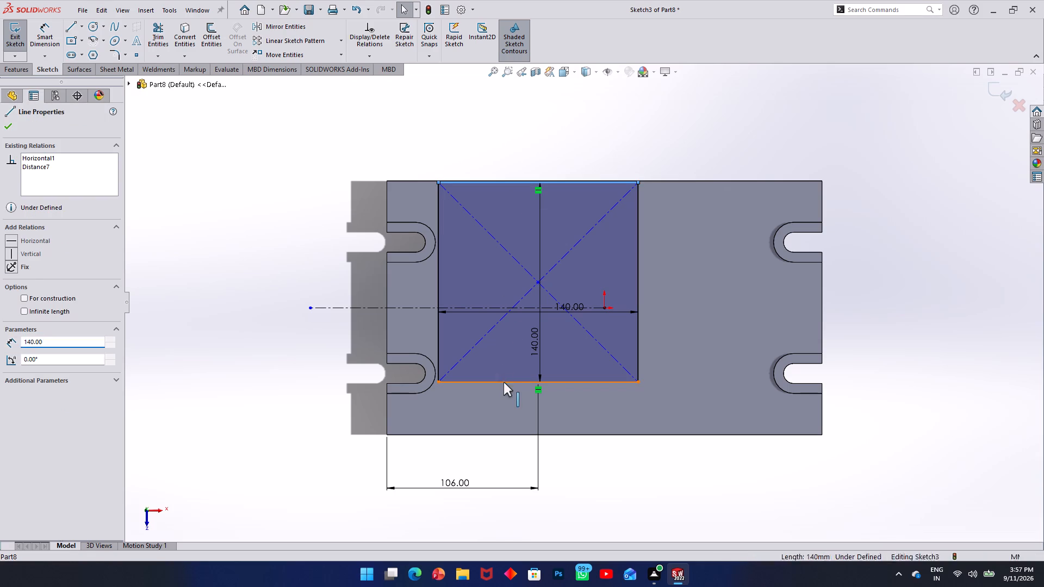
ctrl+click(489, 307)
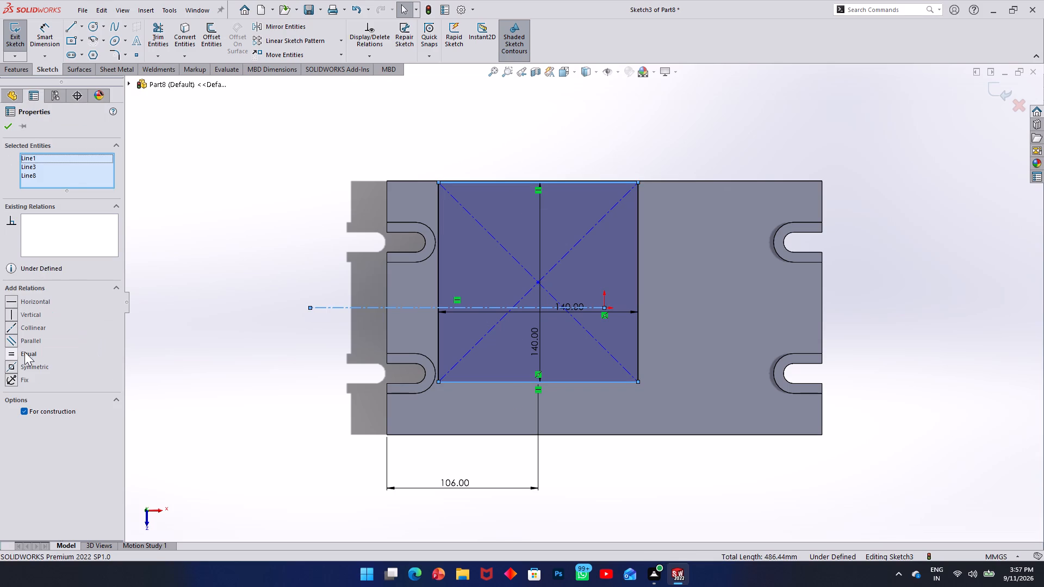
click(15, 367)
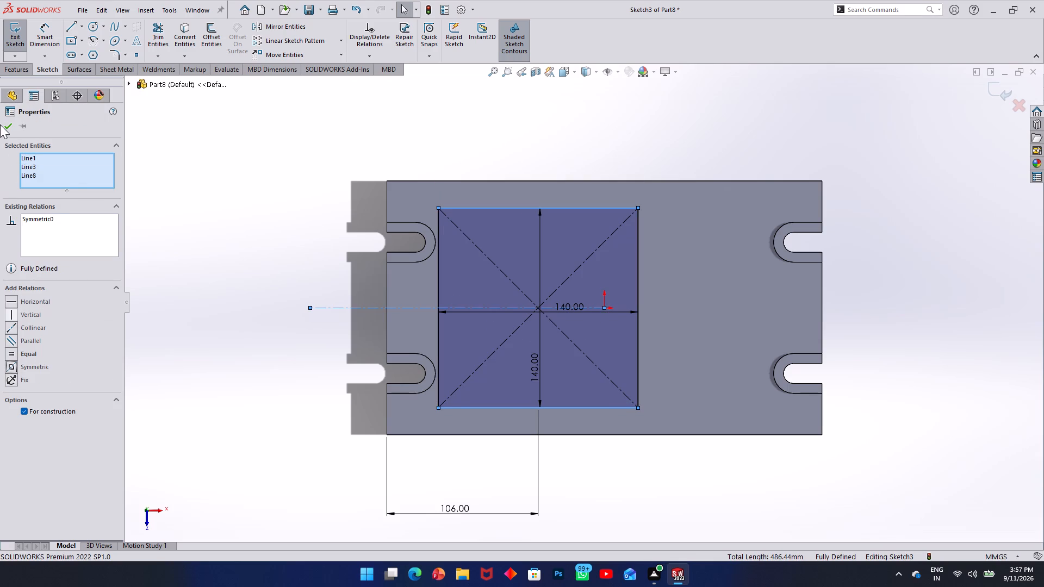
click(11, 128)
Sketch-fillet the two upper corners of the 140 mm square with a 2.5 mm radius.
scroll(467, 251, down, 1)
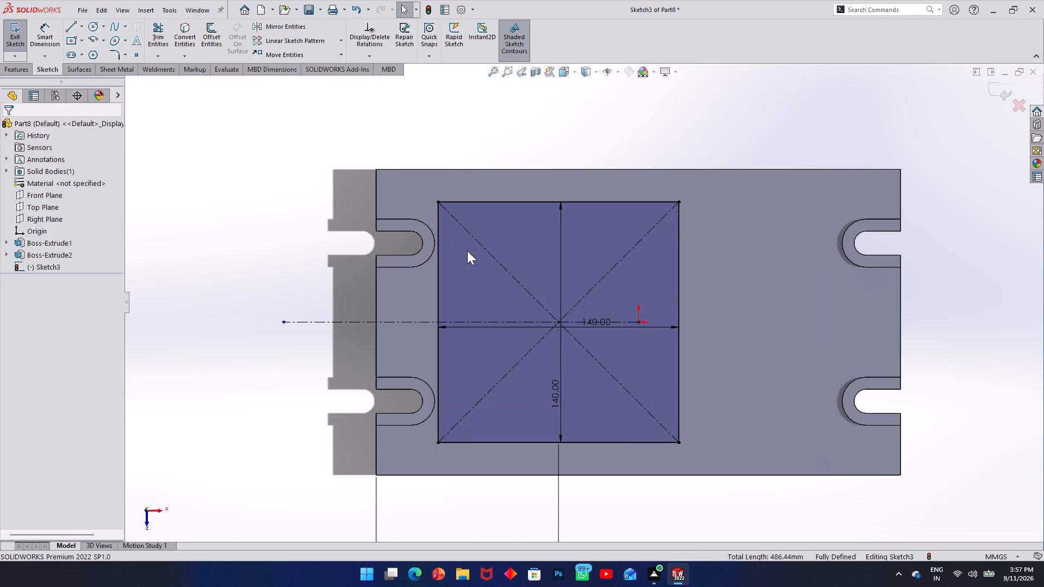
scroll(486, 248, up, 1)
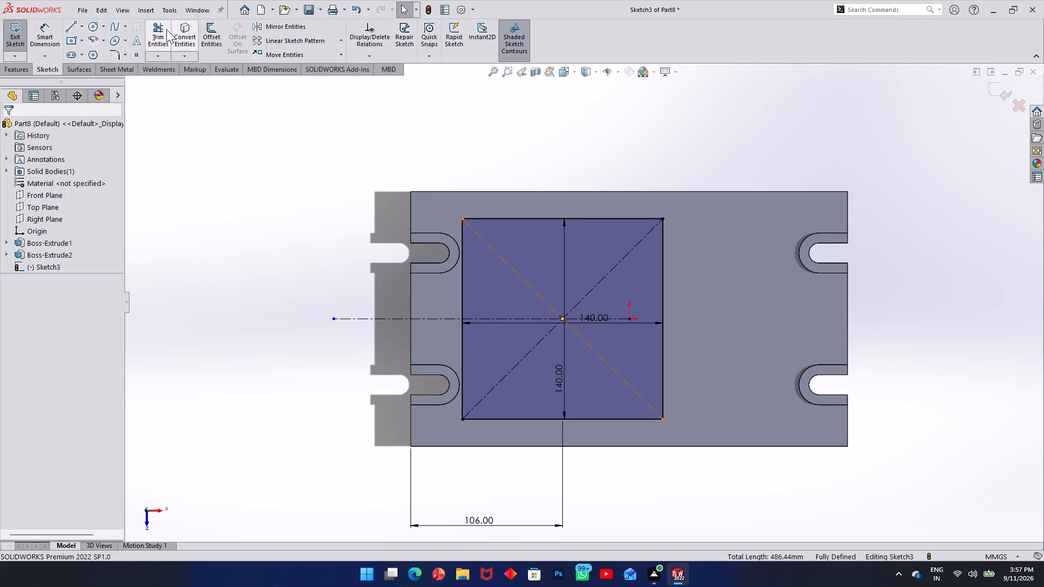
click(120, 56)
click(482, 220)
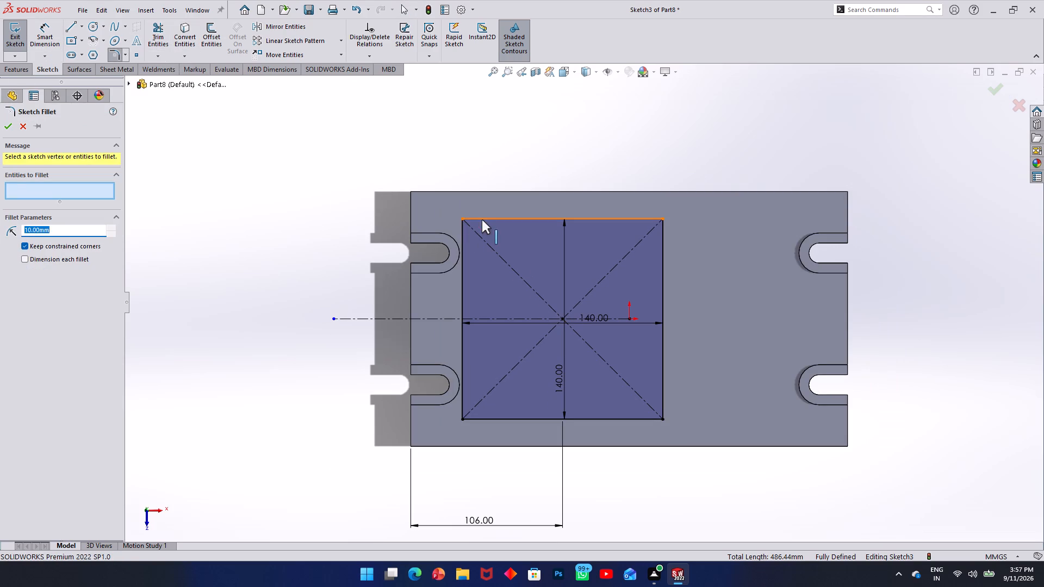
click(464, 237)
drag(65, 237, 43, 235)
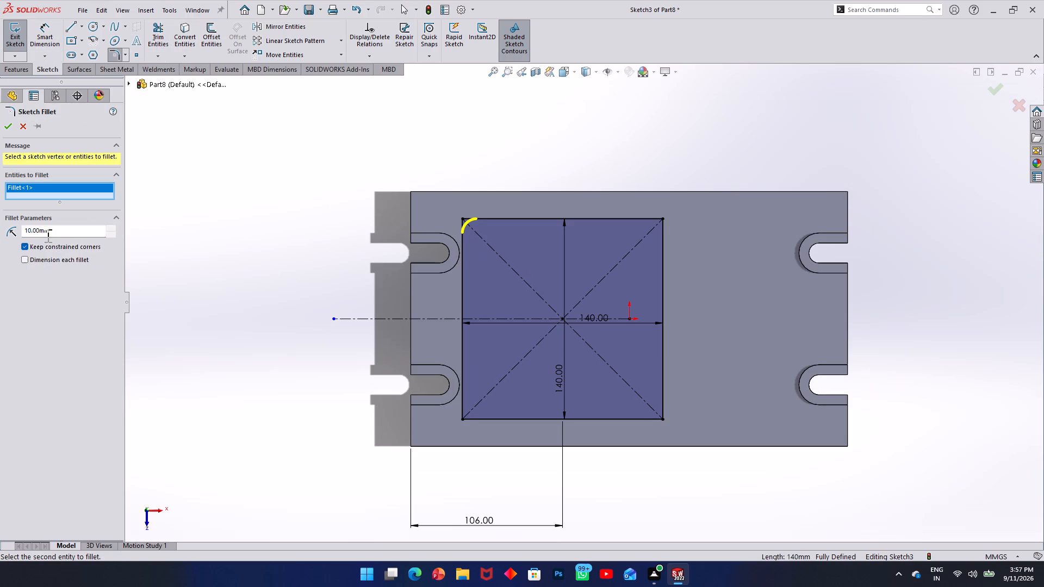
drag(43, 235, 17, 235)
drag(51, 232, 0, 238)
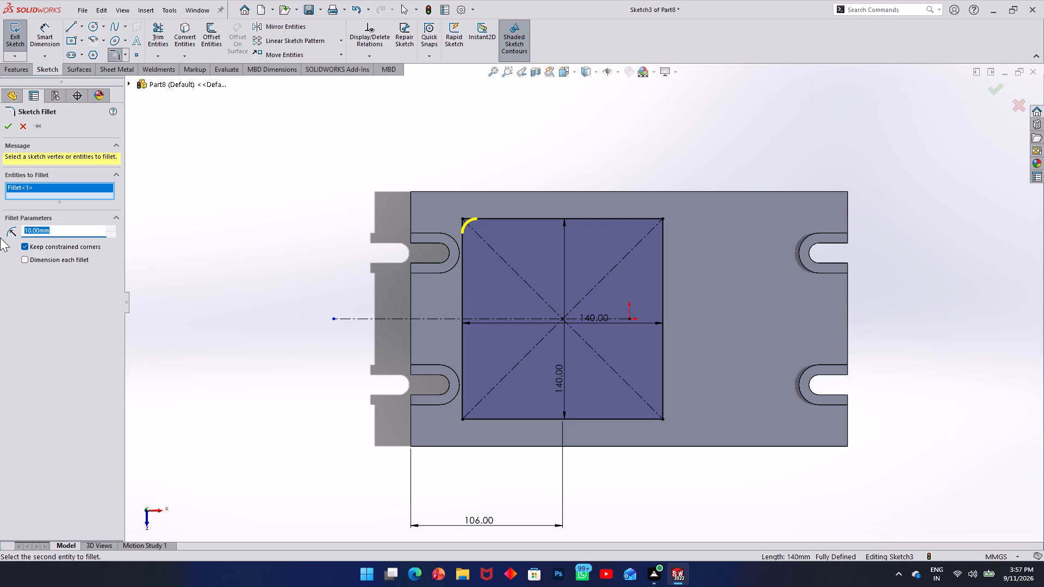
text(2.5)
key(Return)
scroll(543, 219, down, 3)
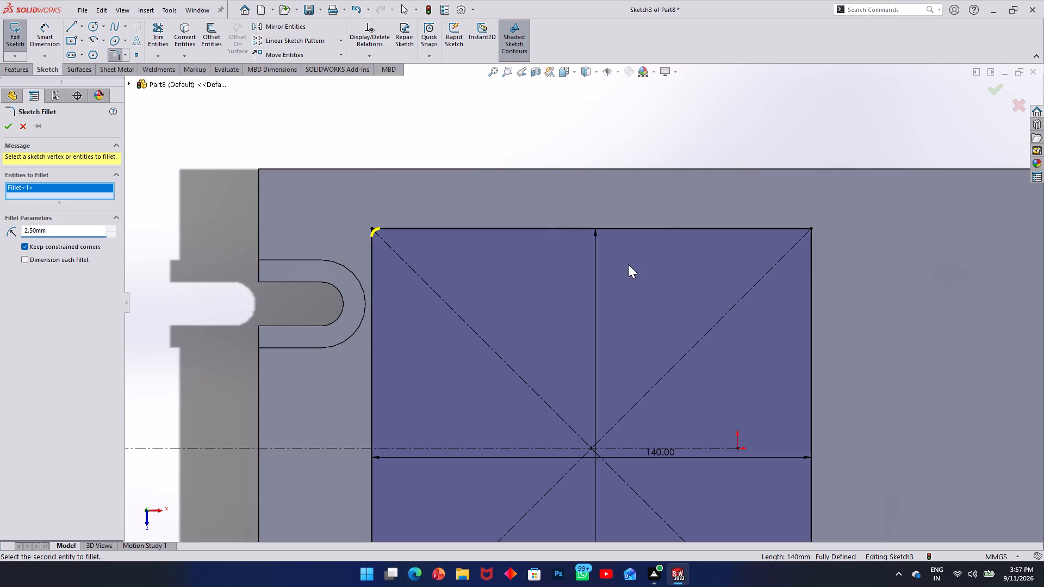
click(781, 229)
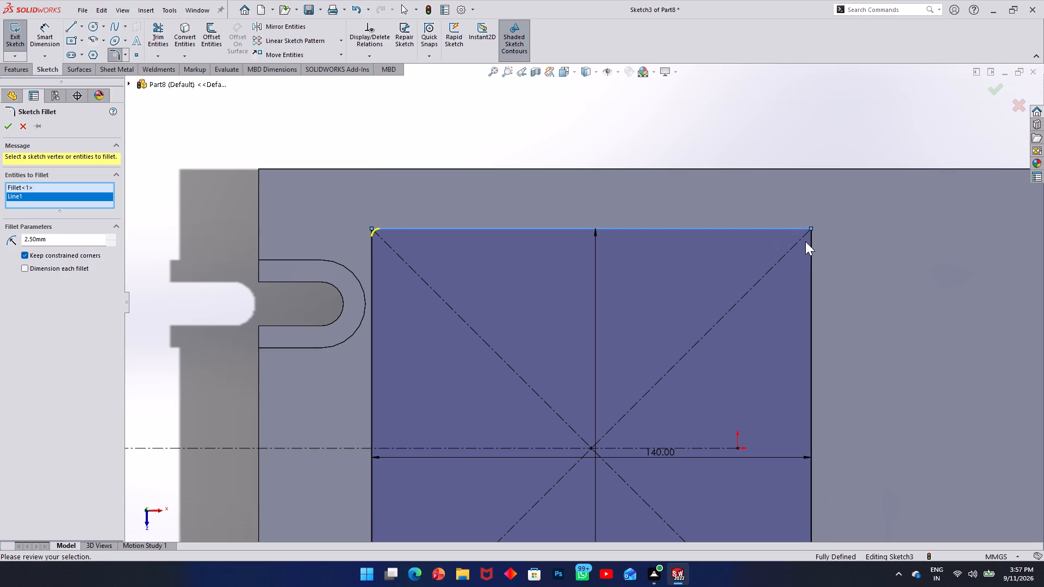
click(810, 246)
Add the square's two lower corners to the 2.5 mm sketch fillet, continue despite the midpoint relations, and apply it.
scroll(718, 278, up, 5)
scroll(644, 360, down, 4)
scroll(651, 435, down, 2)
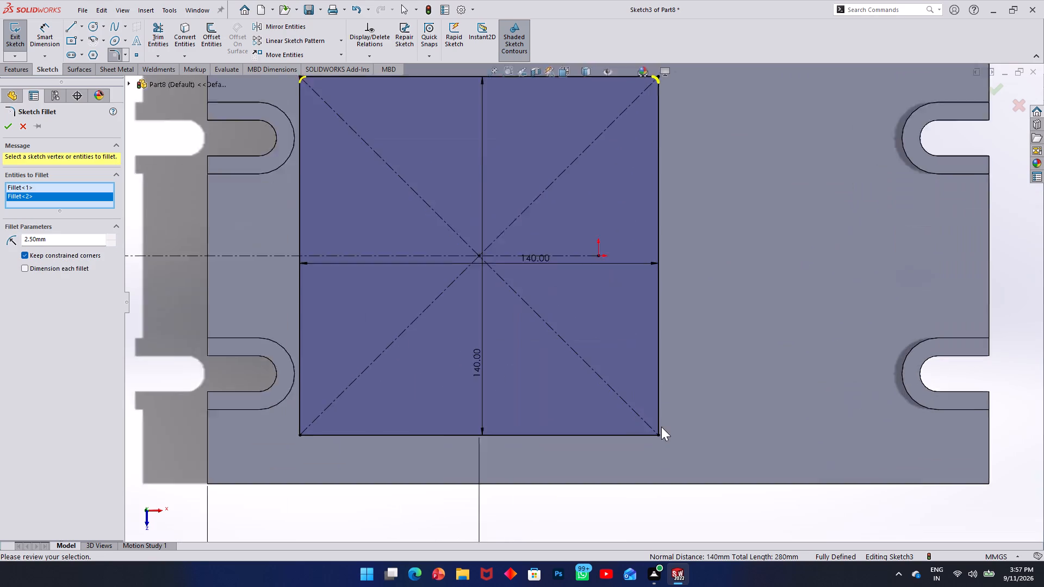
scroll(661, 427, down, 5)
click(630, 394)
click(608, 408)
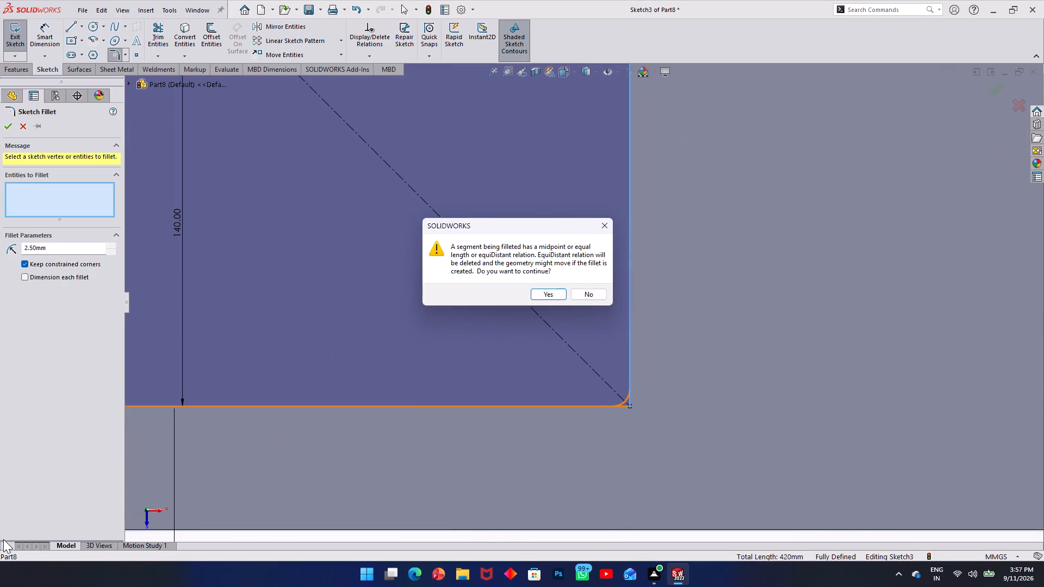
click(557, 293)
scroll(347, 380, down, 1)
scroll(352, 377, up, 4)
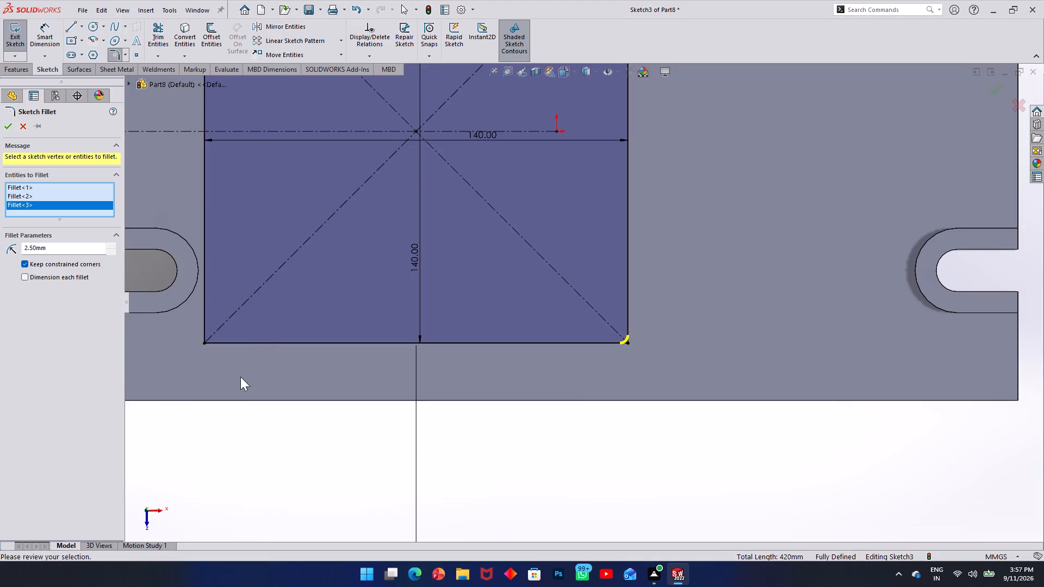
scroll(262, 344, down, 3)
click(243, 335)
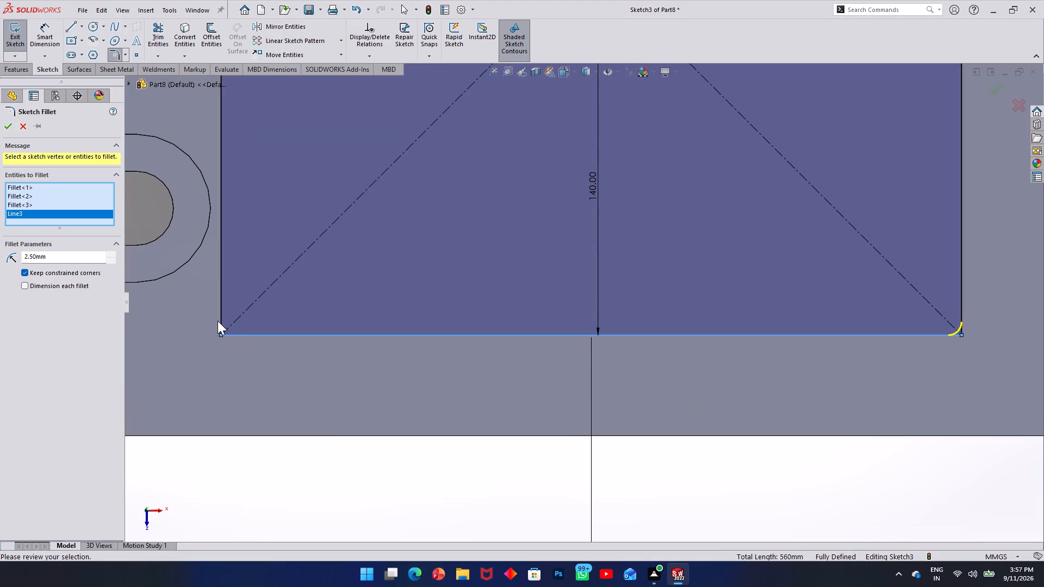
click(223, 322)
scroll(370, 344, up, 1)
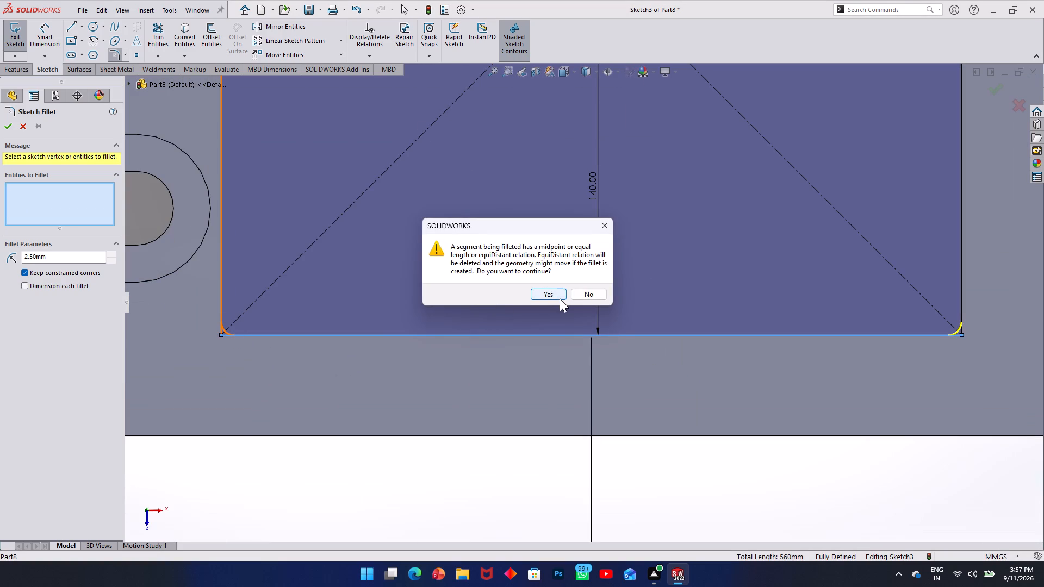
click(560, 298)
scroll(358, 297, up, 5)
scroll(452, 170, down, 3)
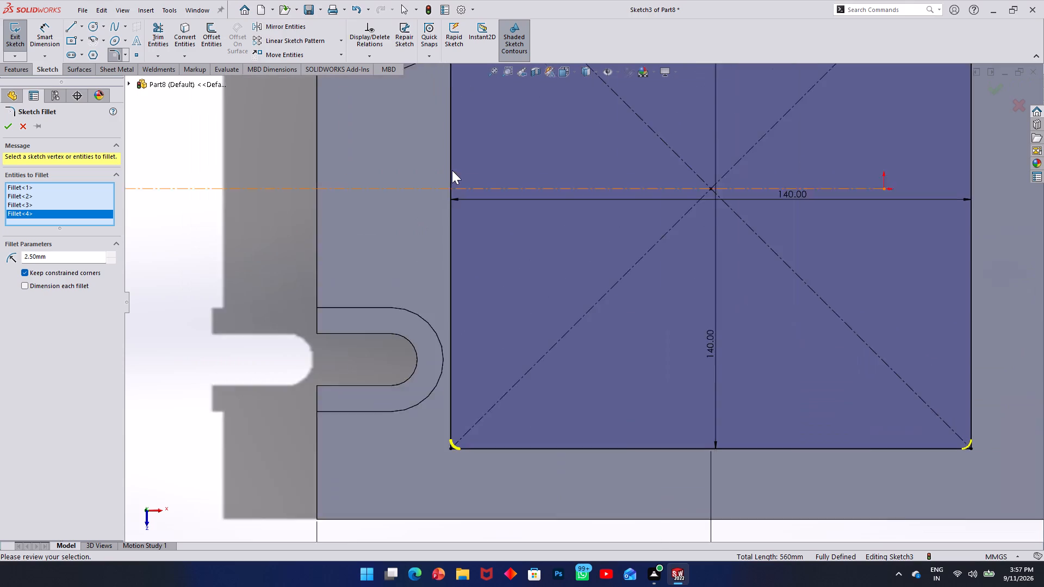
scroll(452, 170, up, 3)
scroll(577, 95, up, 2)
scroll(582, 102, down, 3)
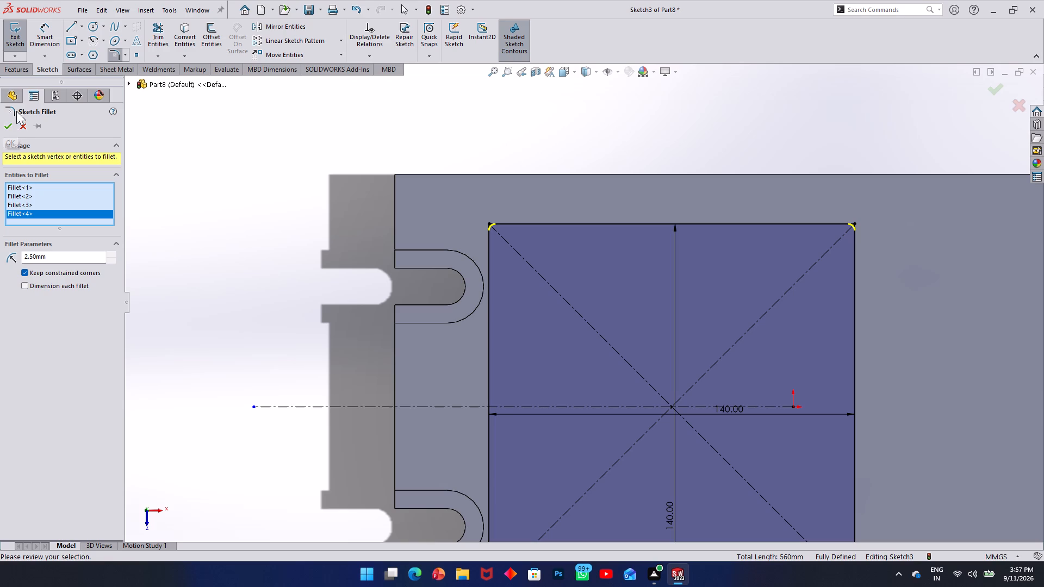
click(10, 120)
Draw a circle of about 5.6 mm radius inside the square near its upper-left corner.
scroll(272, 184, up, 3)
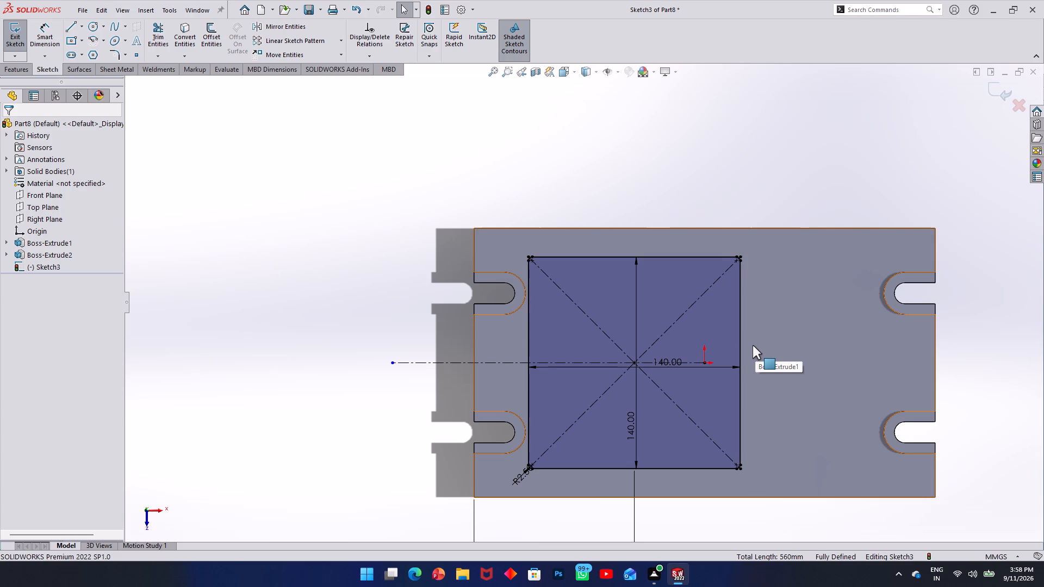
scroll(753, 345, down, 3)
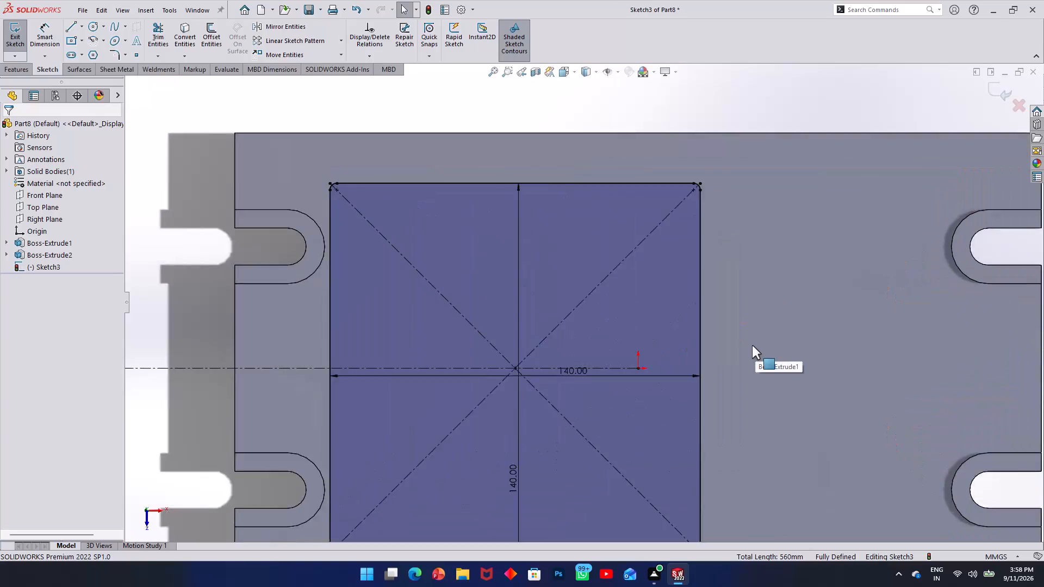
scroll(752, 345, up, 6)
scroll(732, 341, down, 3)
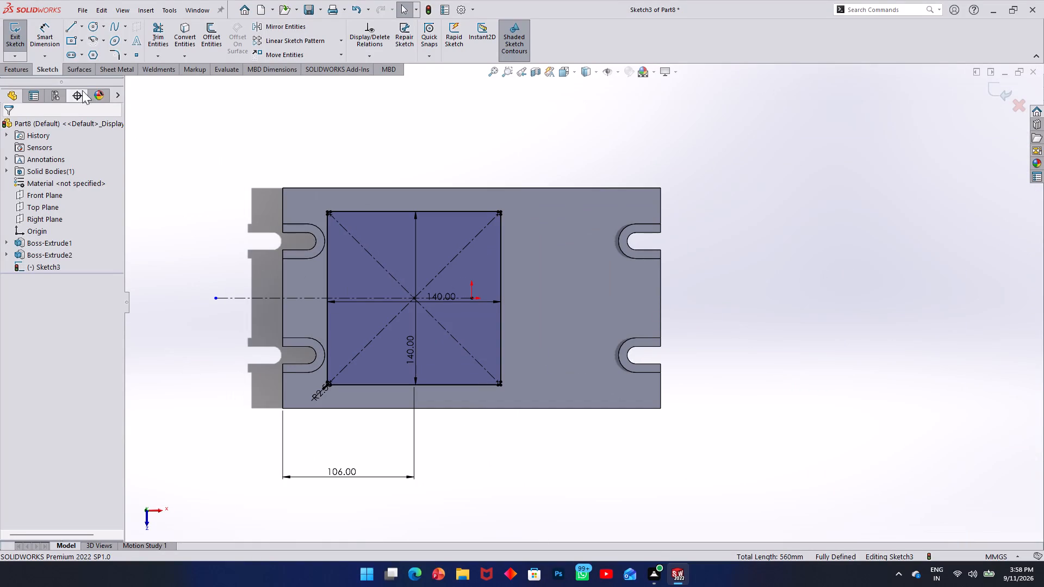
click(88, 26)
scroll(371, 250, down, 2)
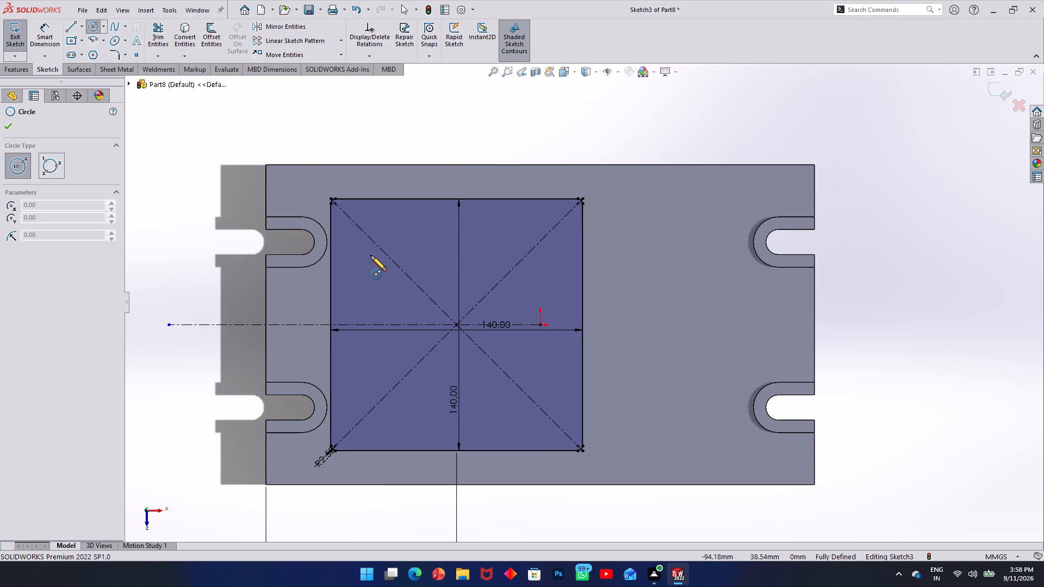
click(373, 223)
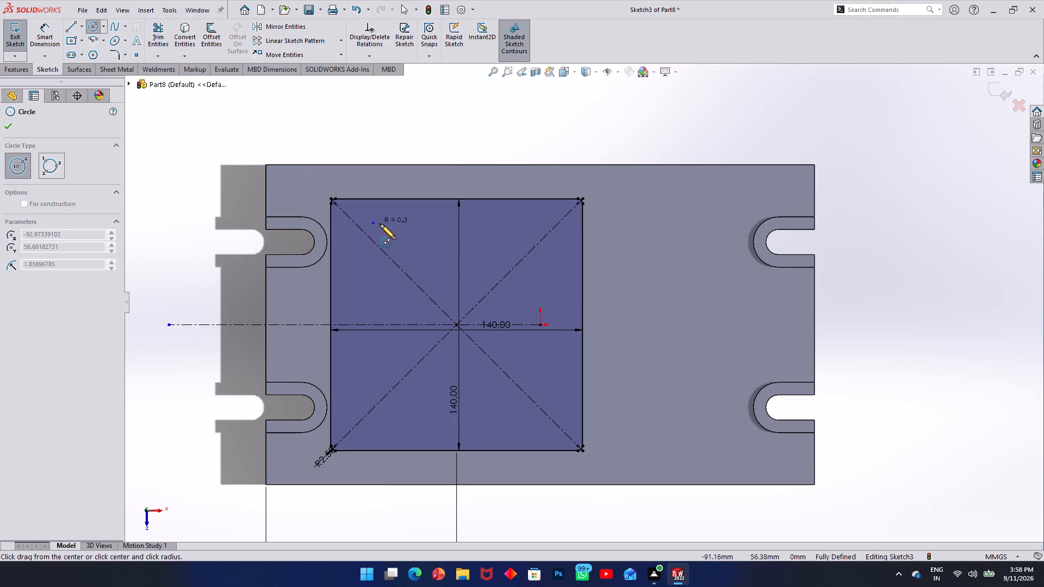
click(382, 227)
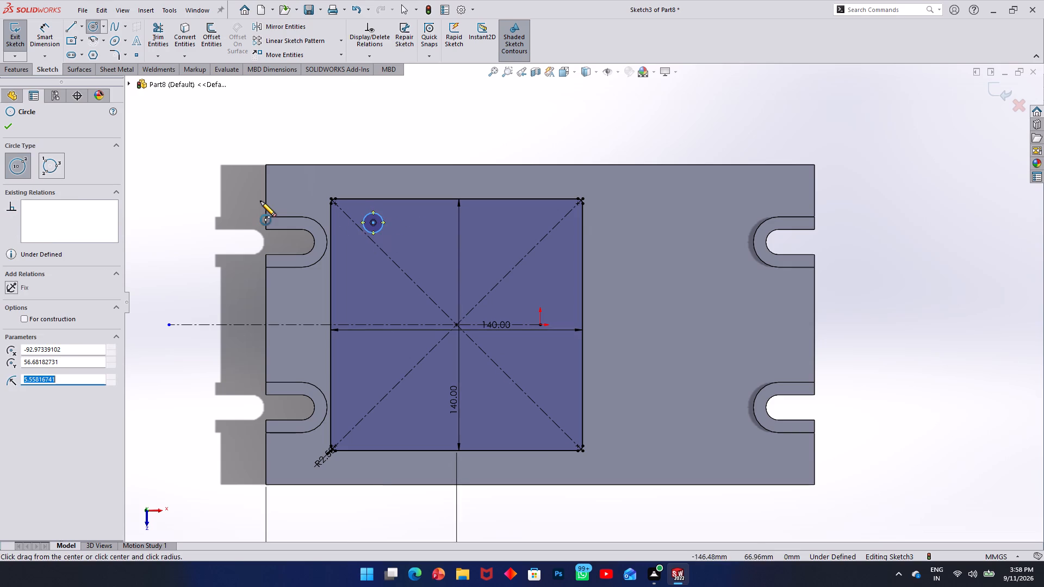
key(Escape)
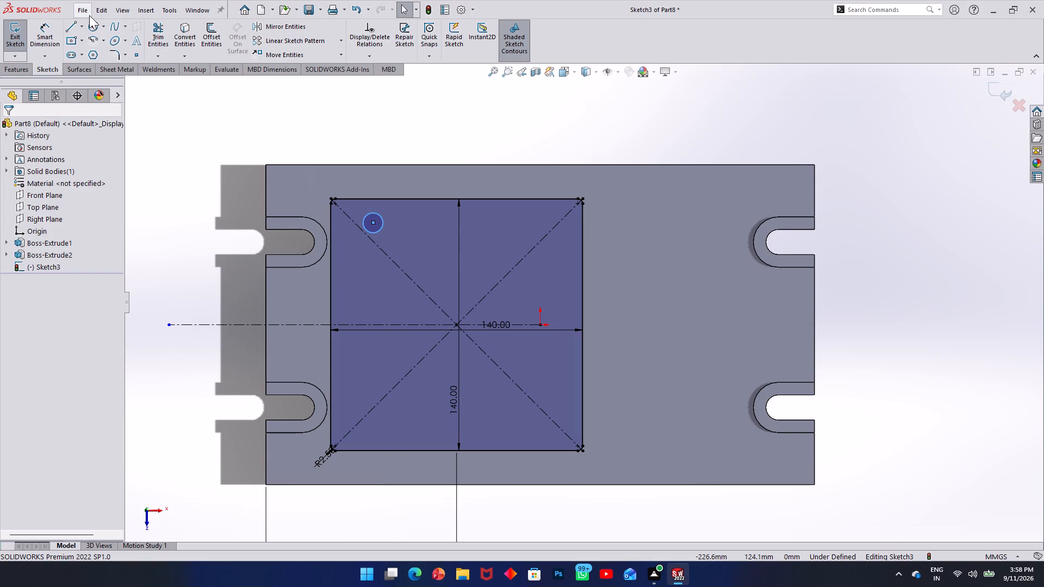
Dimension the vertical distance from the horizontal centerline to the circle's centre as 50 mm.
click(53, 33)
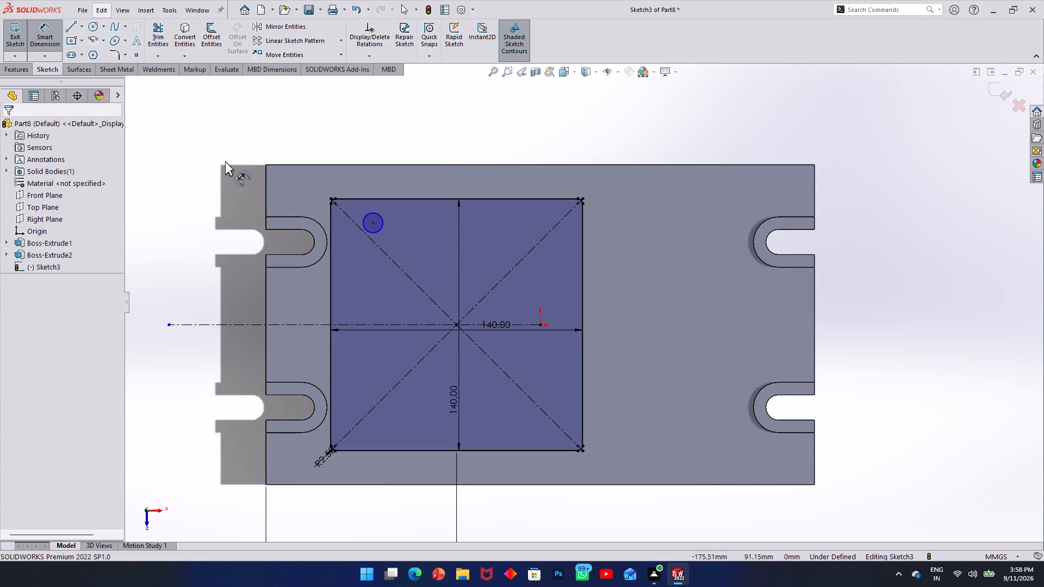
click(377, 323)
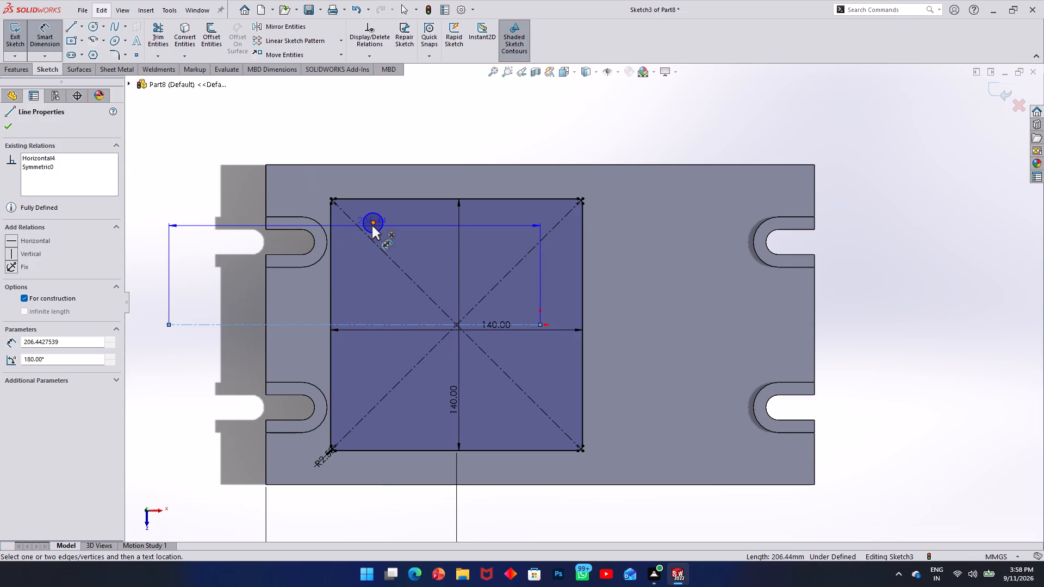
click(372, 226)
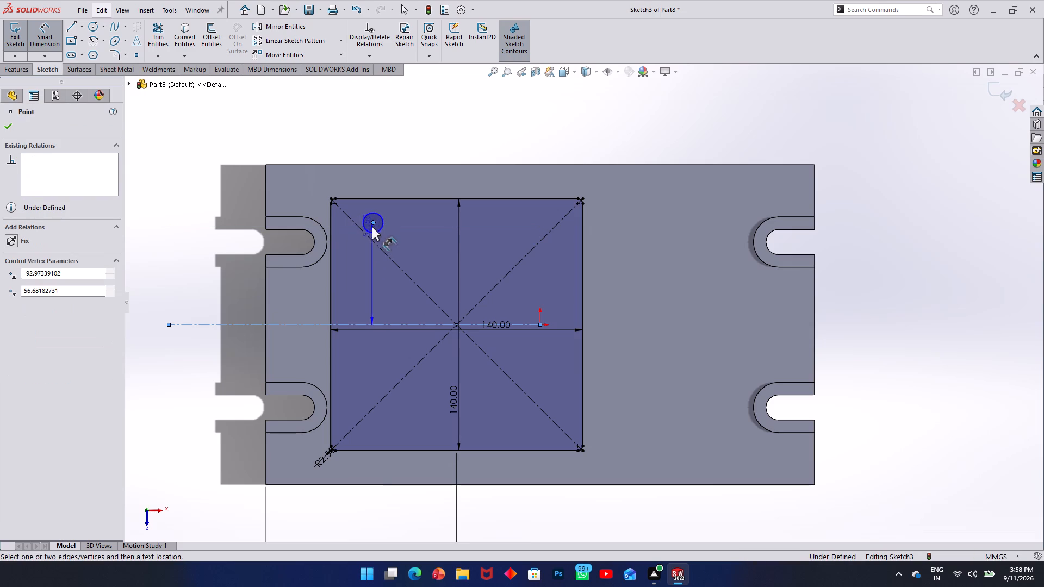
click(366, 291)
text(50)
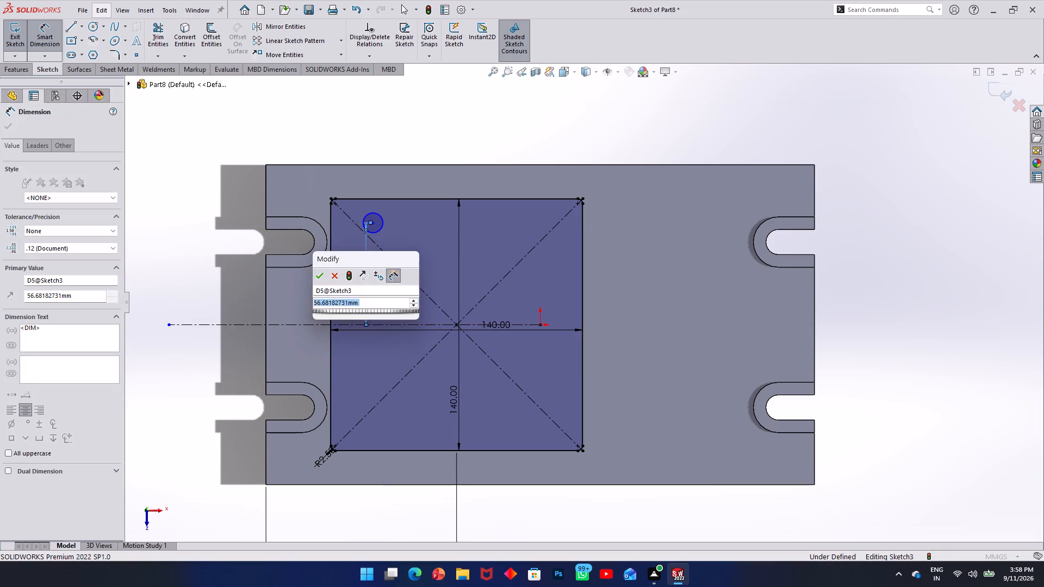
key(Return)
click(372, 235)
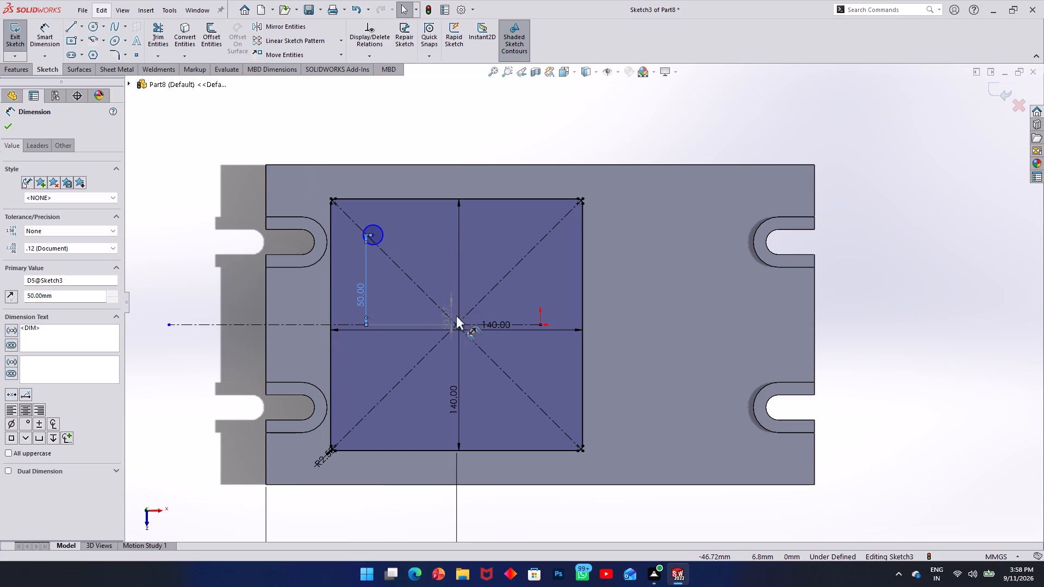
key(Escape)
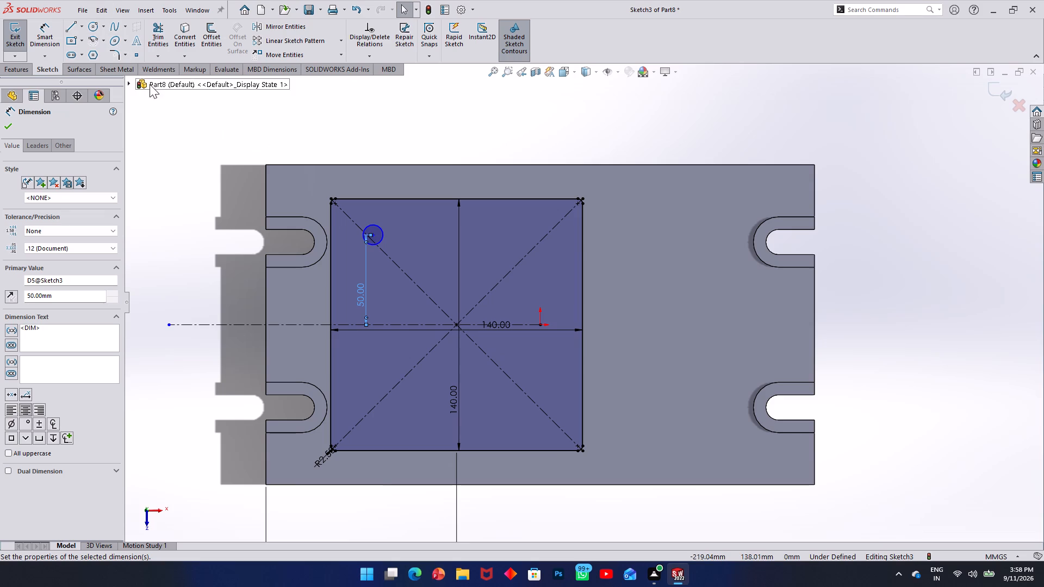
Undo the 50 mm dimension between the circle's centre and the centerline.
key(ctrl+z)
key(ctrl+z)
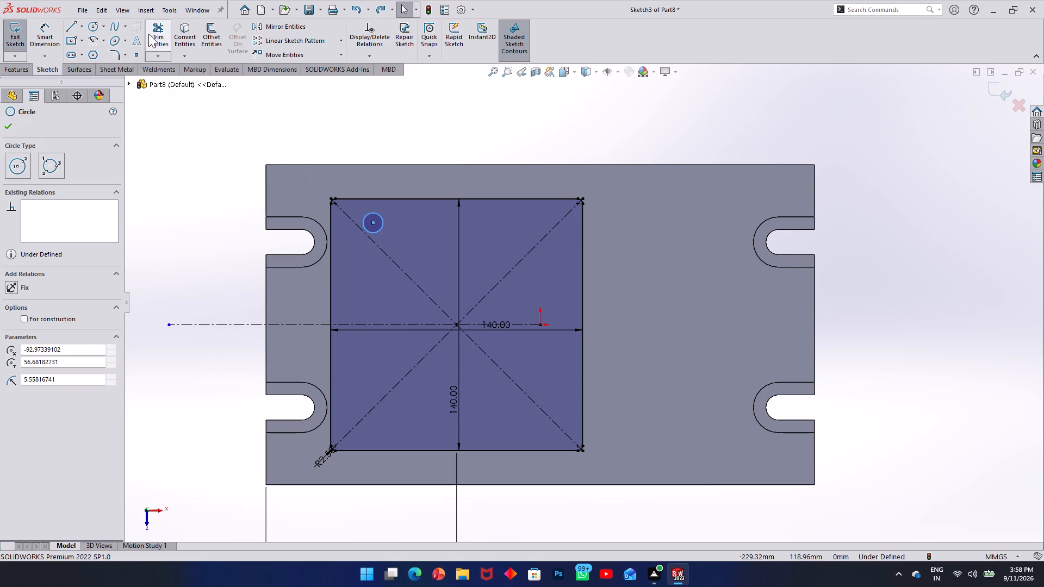
Draw a second circle of about 5.8 mm radius directly below the first, near the square's lower-left corner.
click(92, 30)
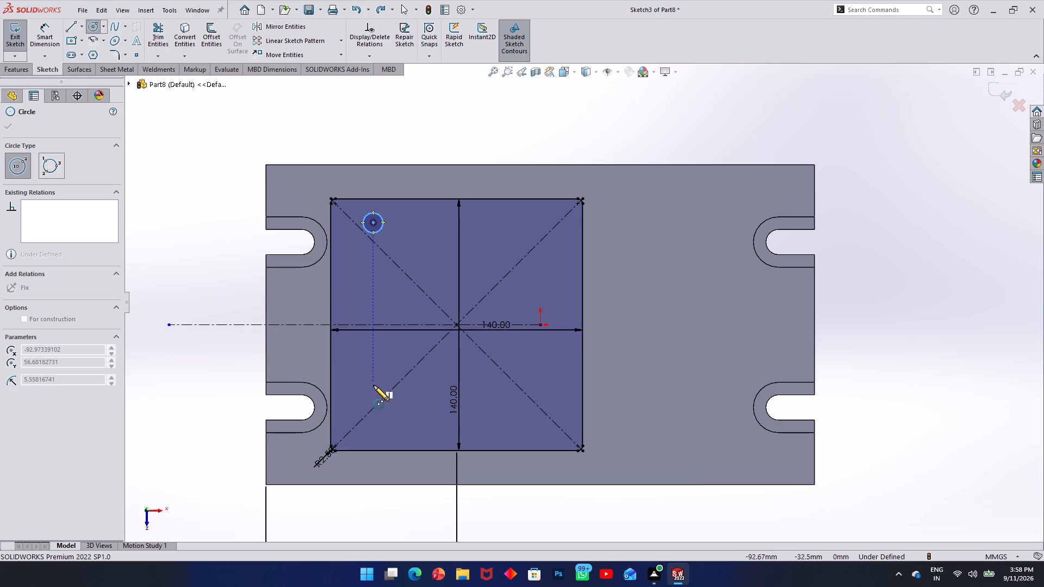
click(374, 426)
click(382, 430)
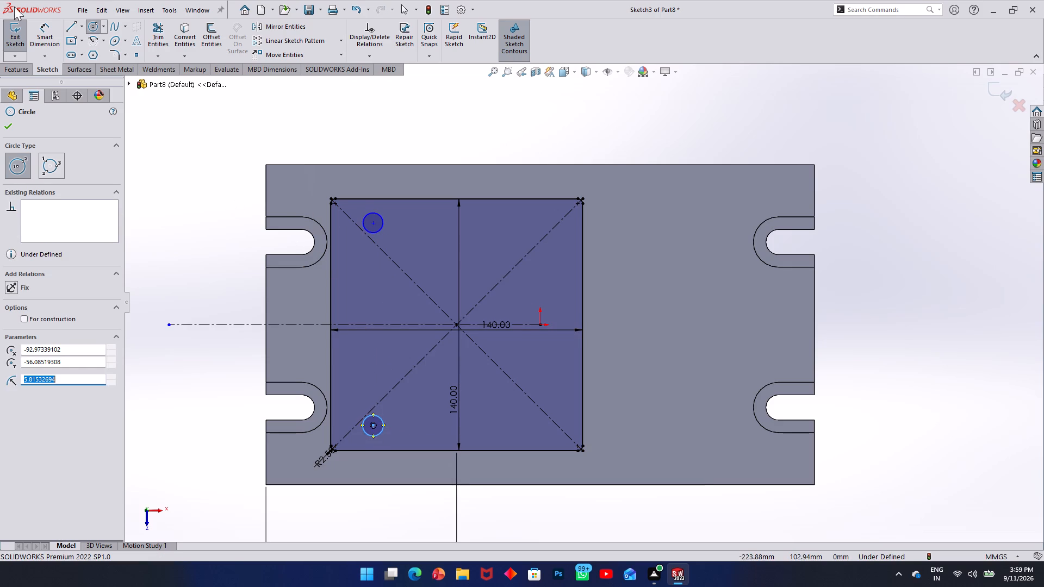
Dimension the vertical distance between the two circle centres as 100 mm using Smart Dimension.
click(40, 33)
click(376, 226)
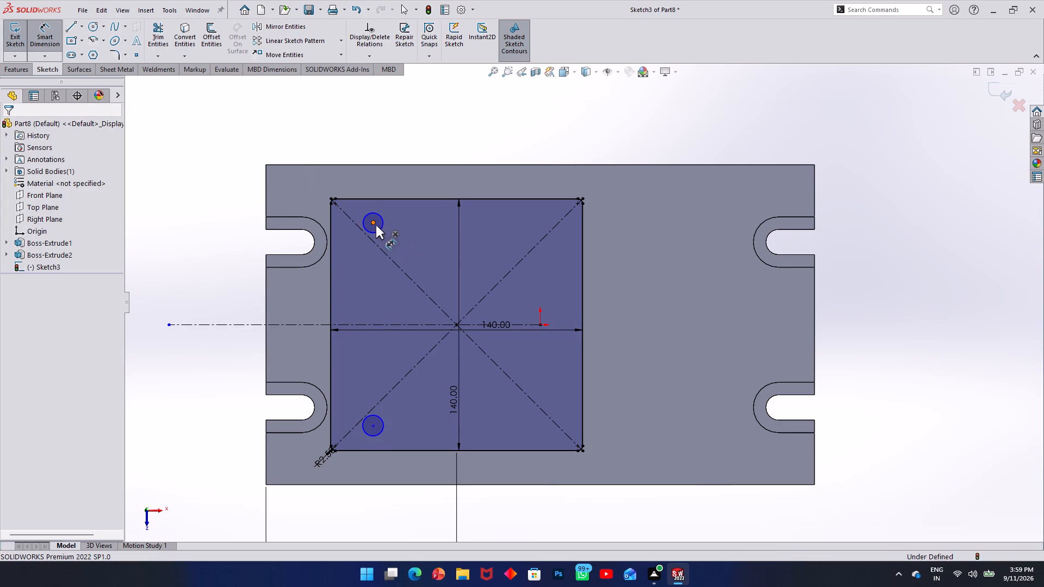
click(372, 424)
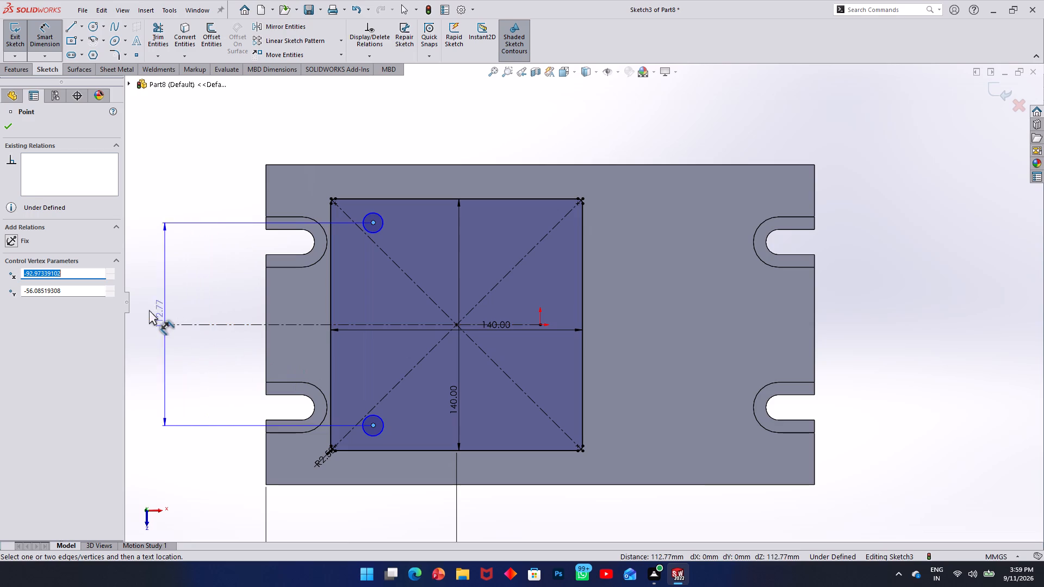
click(148, 309)
text(100)
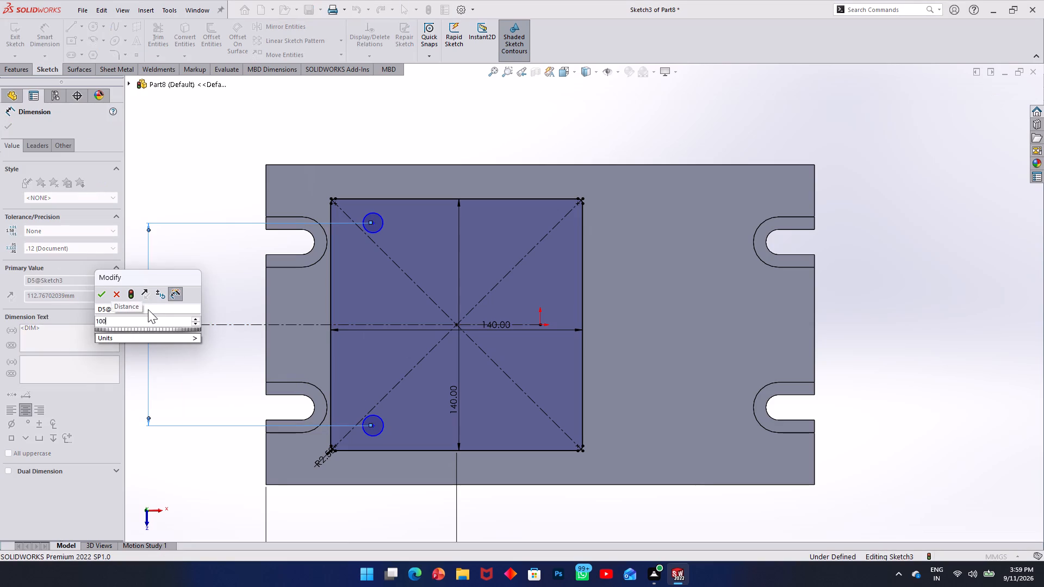
key(Return)
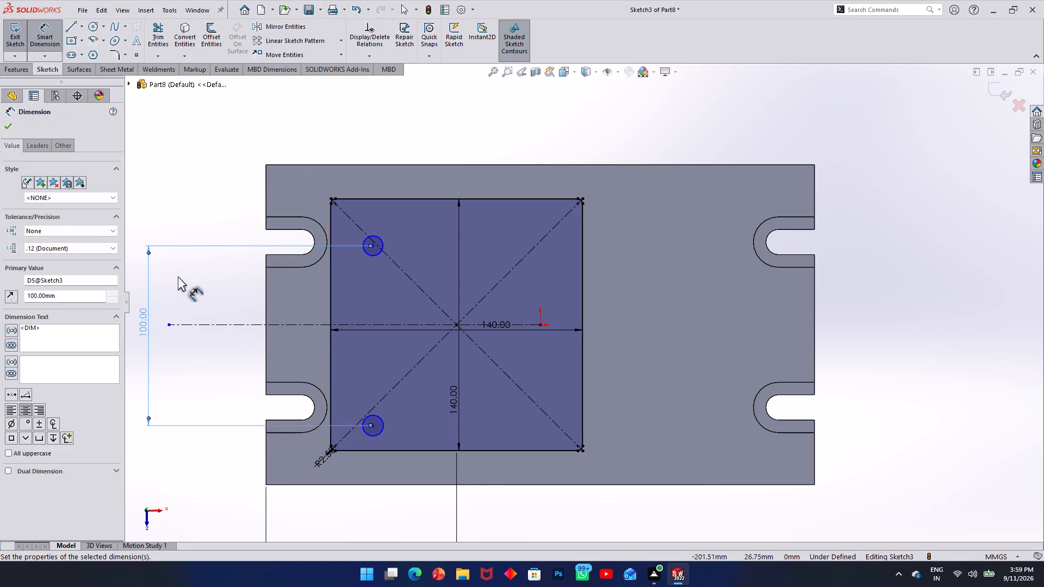
Add a Symmetric relation placing the two circle centres symmetrically about the horizontal centerline.
key(Escape)
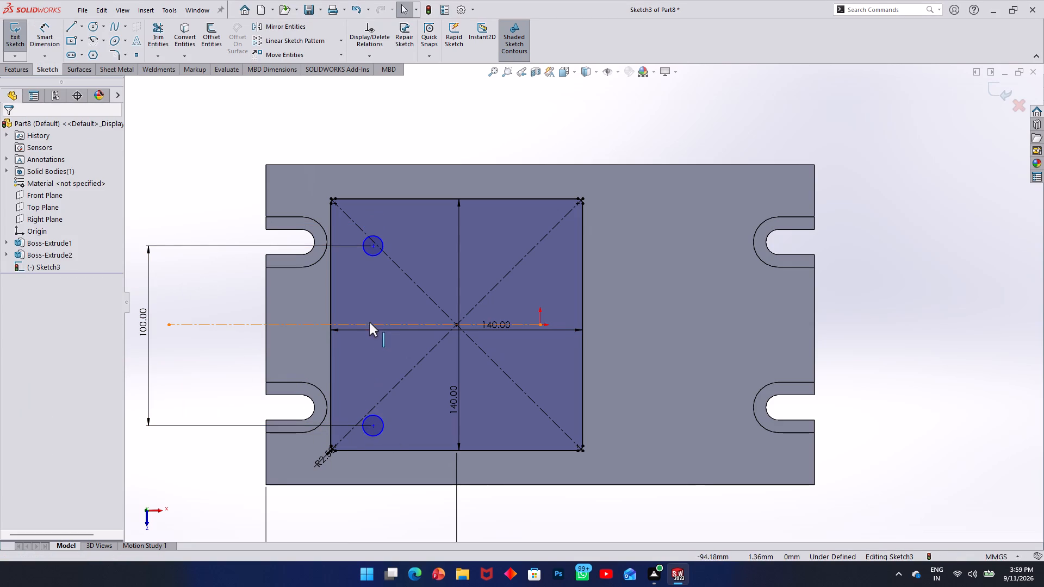
ctrl+click(373, 425)
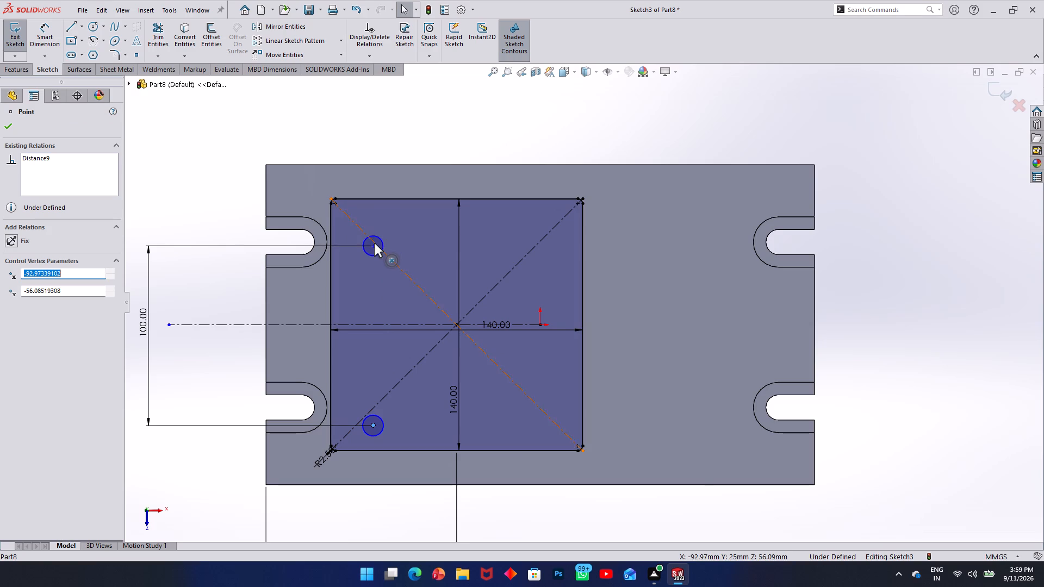
ctrl+click(374, 243)
ctrl+click(368, 324)
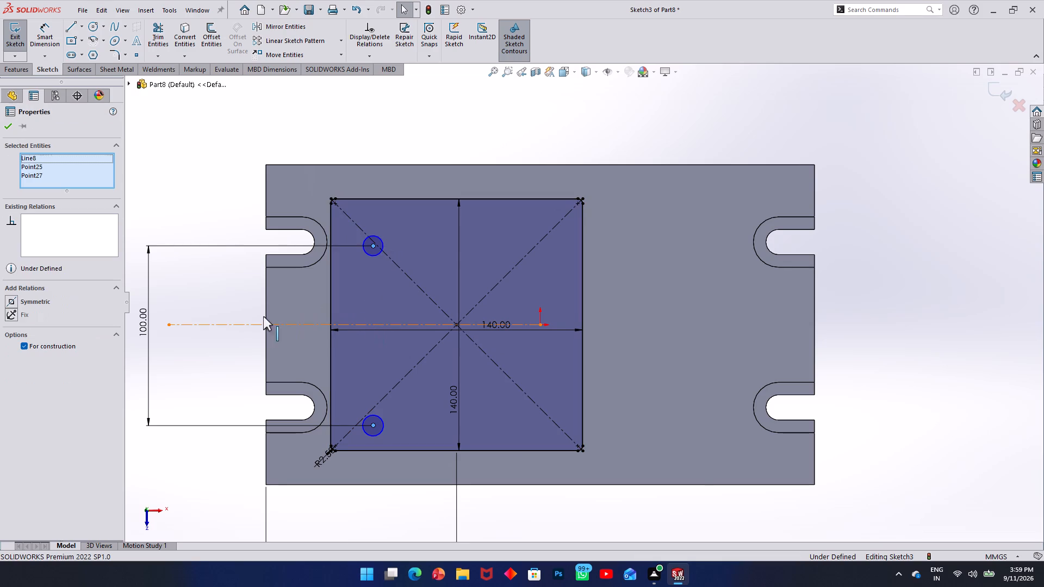
click(17, 303)
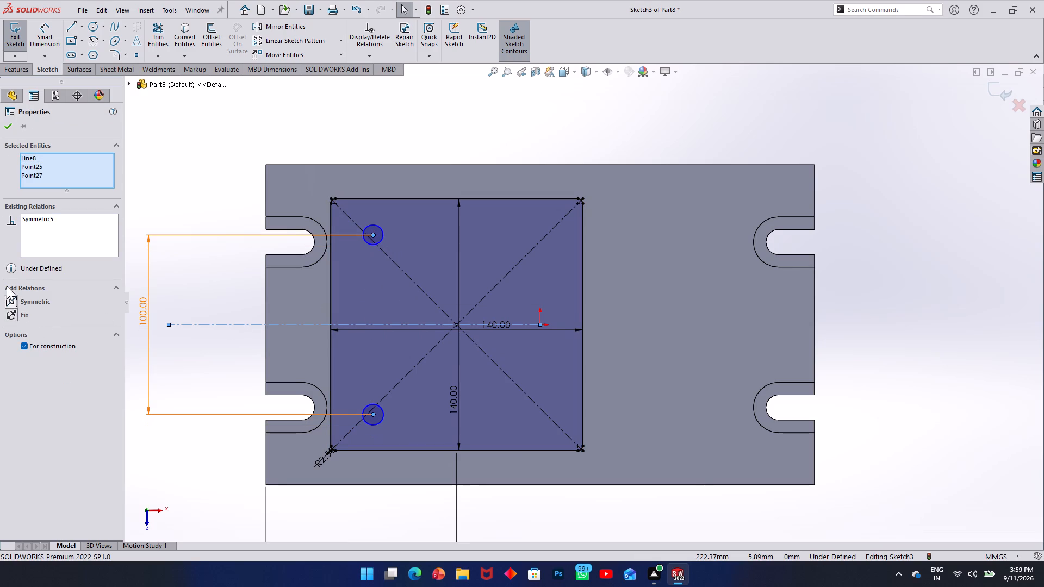
click(13, 122)
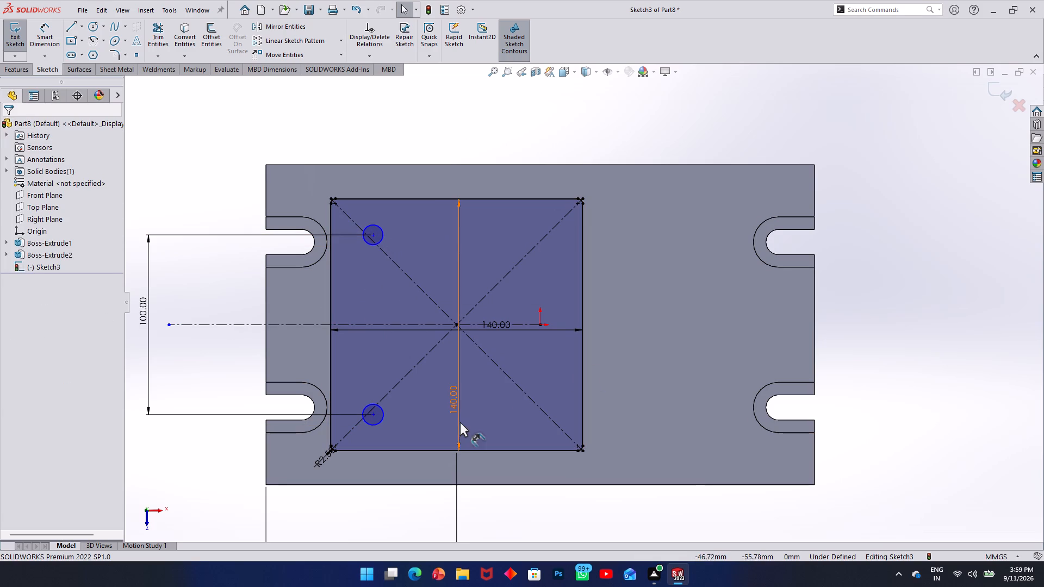
Move the square's vertical 140 mm dimension aside and draw a vertical centerline about 122 mm long down from the top edge's midpoint.
drag(461, 417, 554, 428)
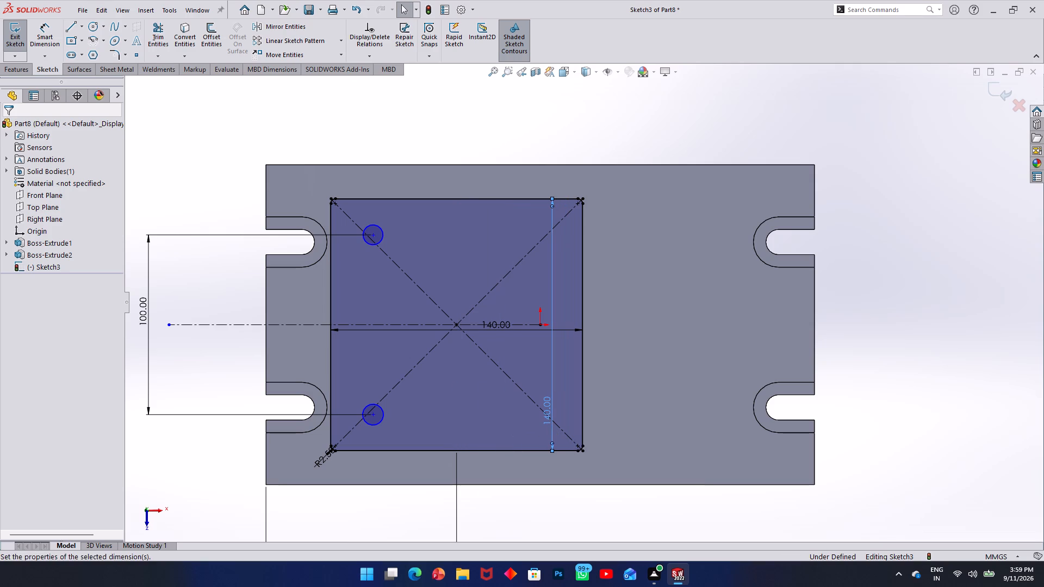
click(77, 28)
click(85, 29)
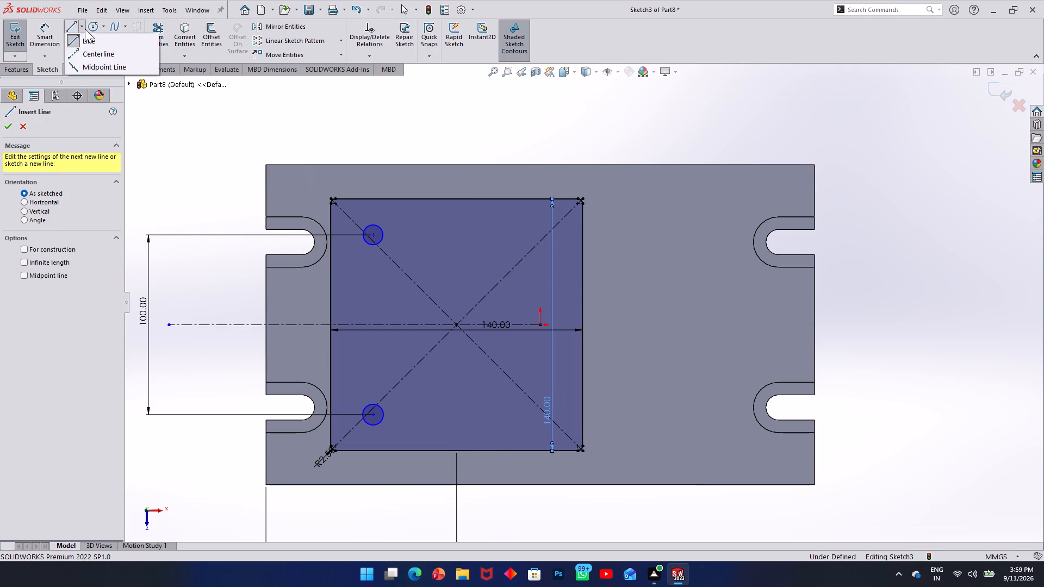
click(80, 51)
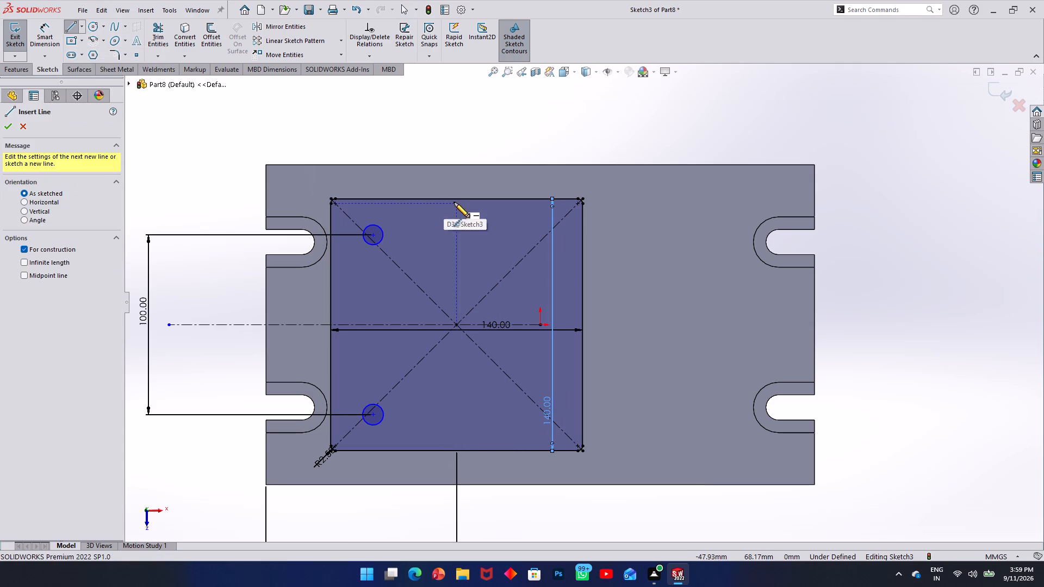
click(459, 199)
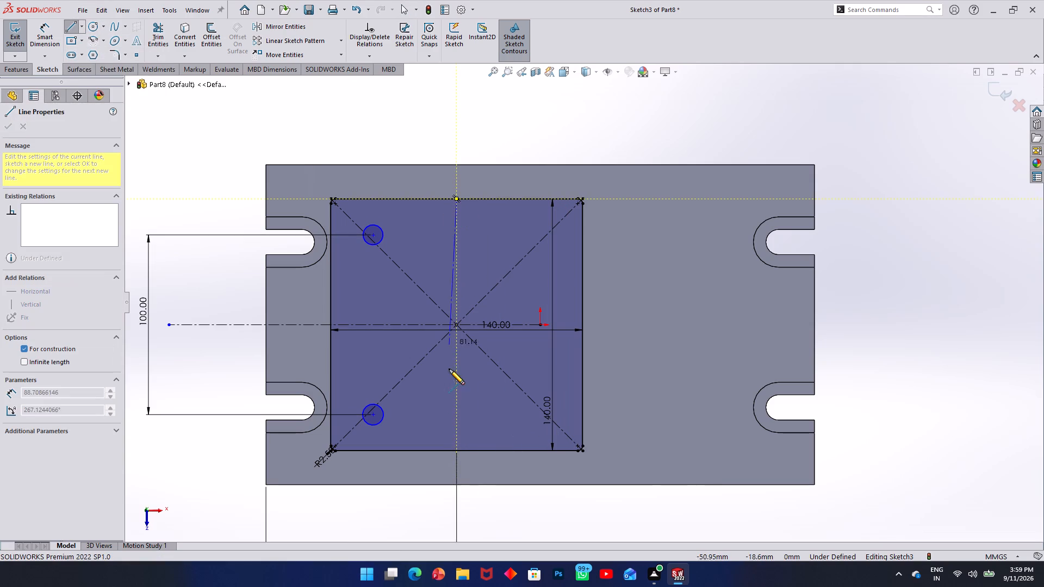
click(458, 419)
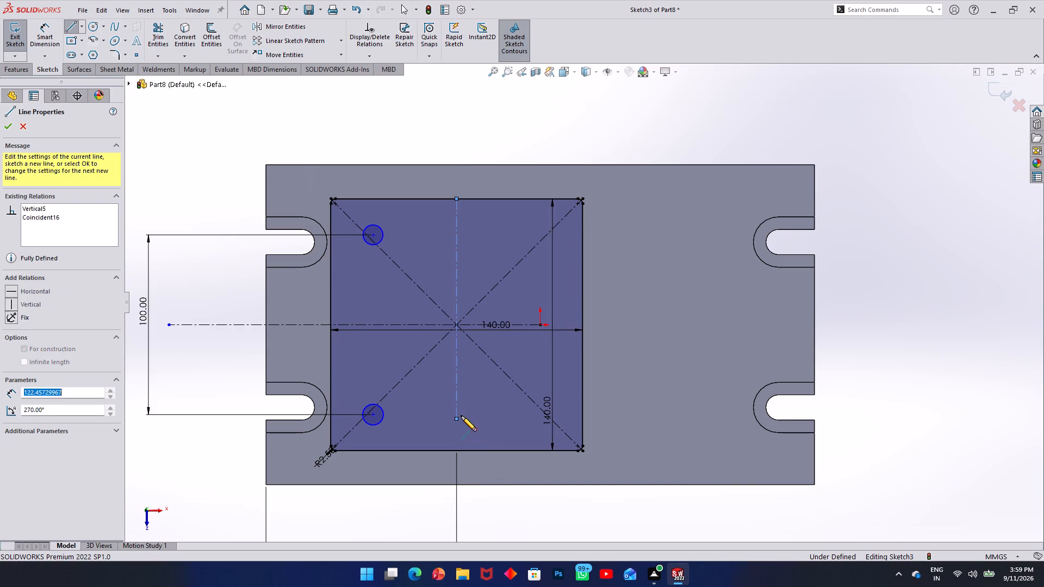
key(Escape)
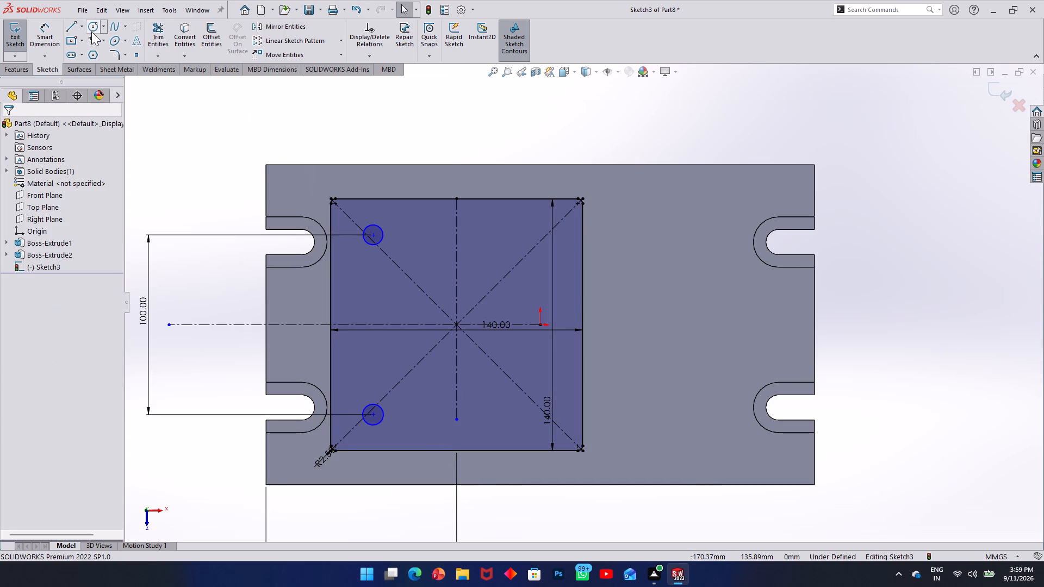
Dimension the horizontal distance from the upper circle's centre to the vertical centerline as 50 mm.
click(45, 34)
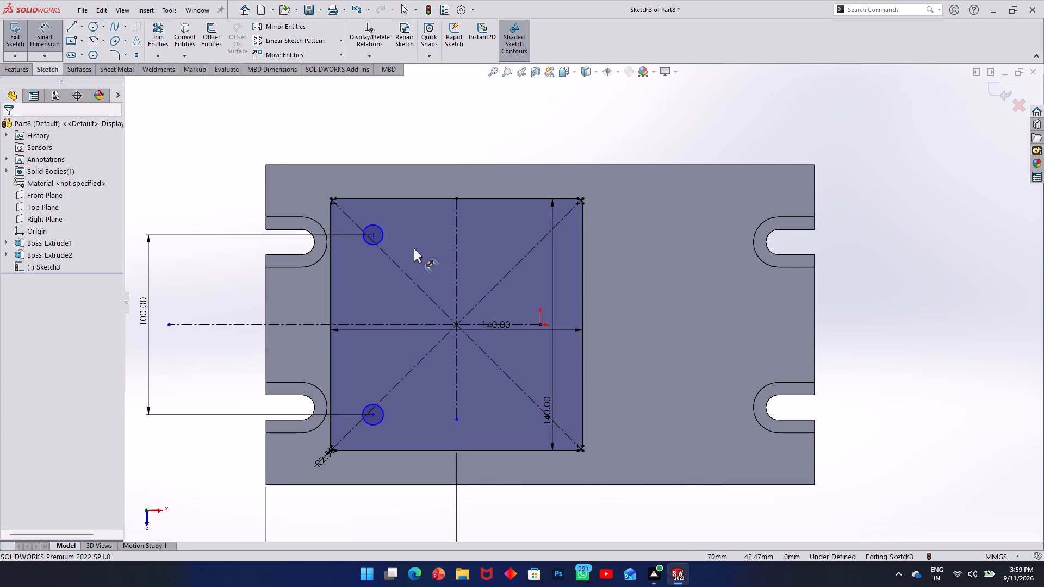
click(373, 236)
click(456, 239)
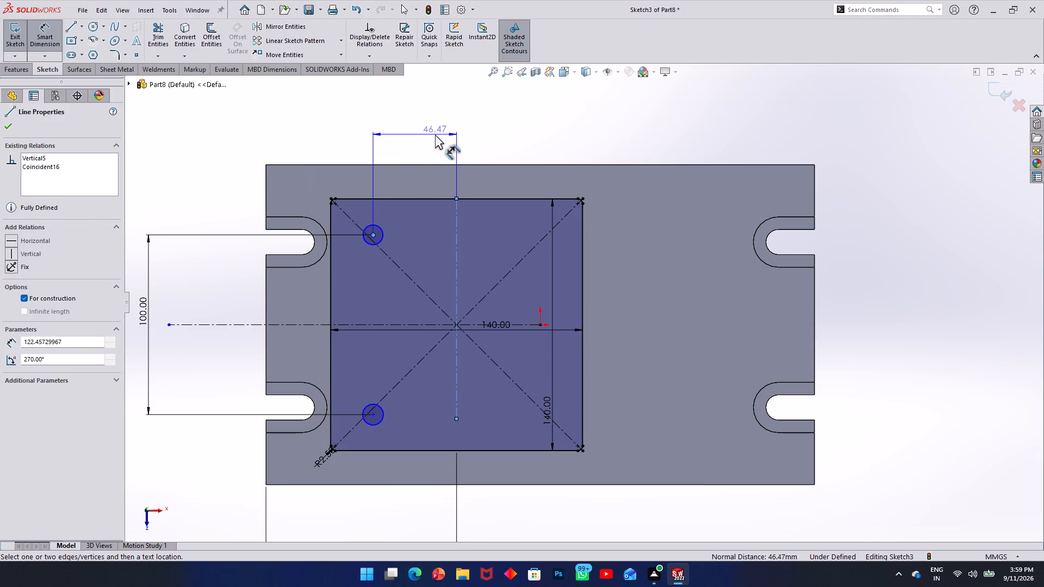
click(435, 134)
text(50)
key(Return)
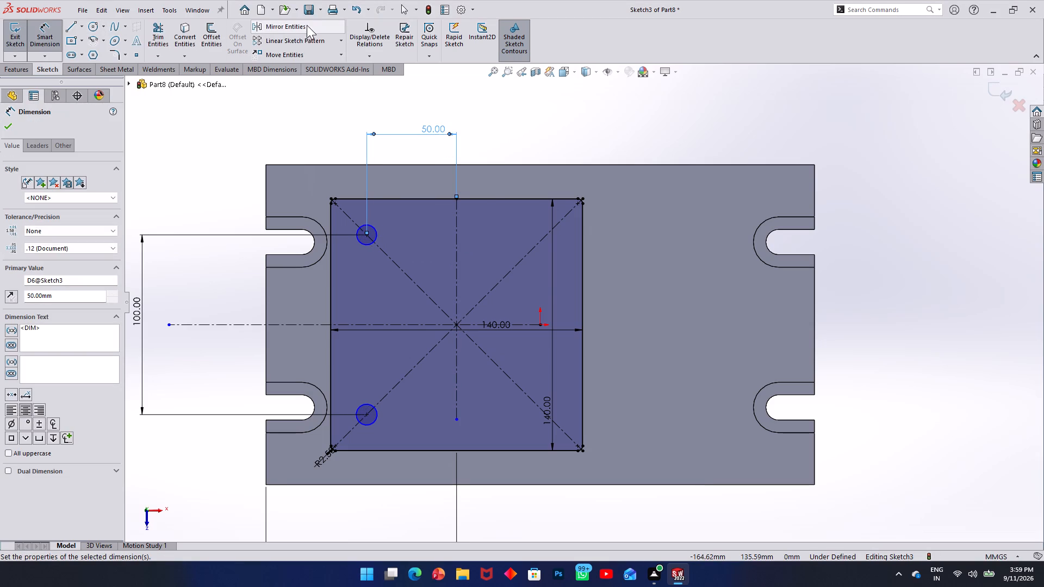
click(309, 123)
ctrl+click(374, 238)
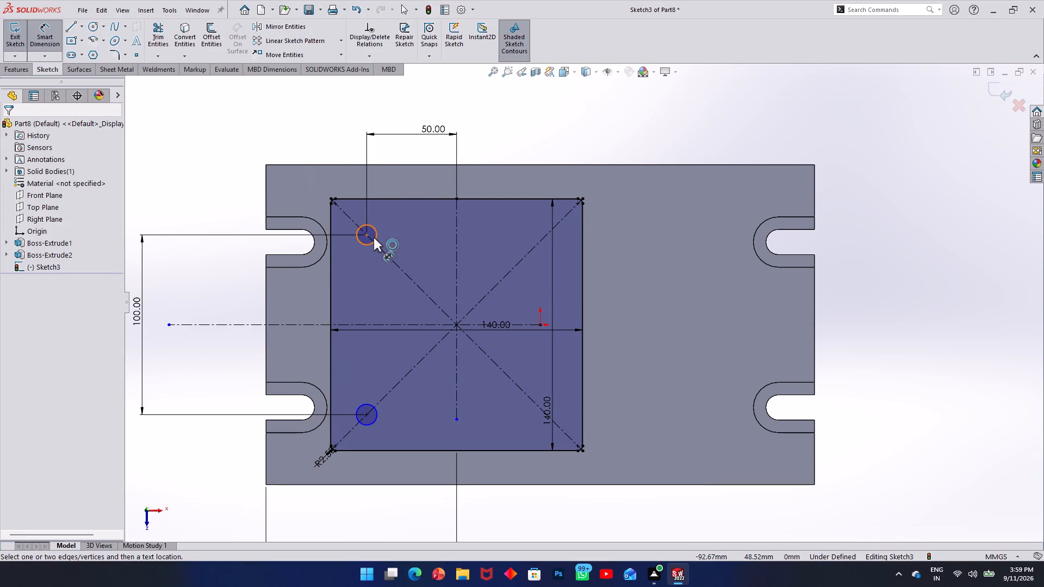
key(Escape)
key(Escape)
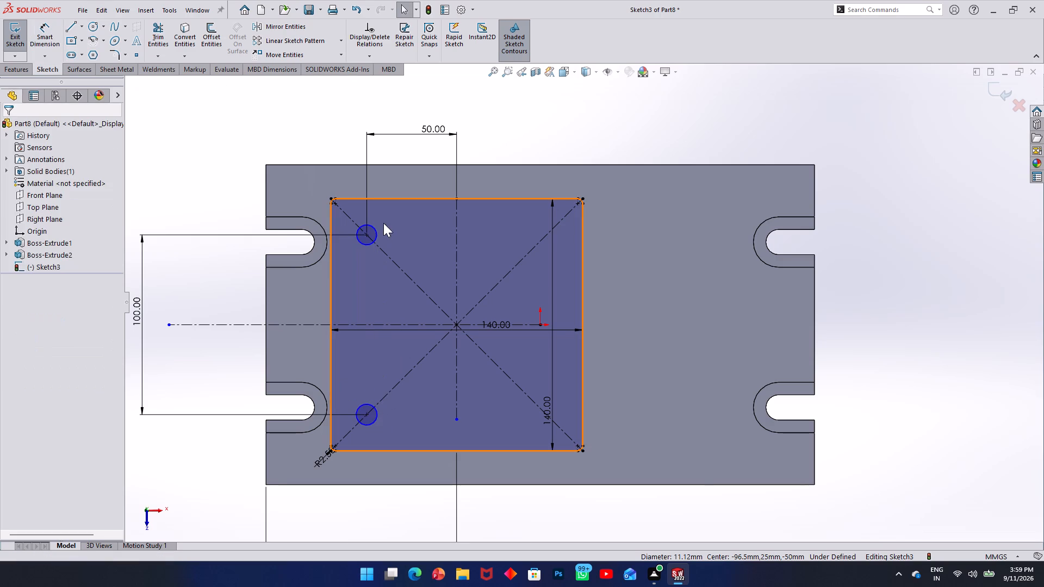
Run Fully Define Sketch with both circles selected to add their missing diameter dimensions.
ctrl+click(374, 234)
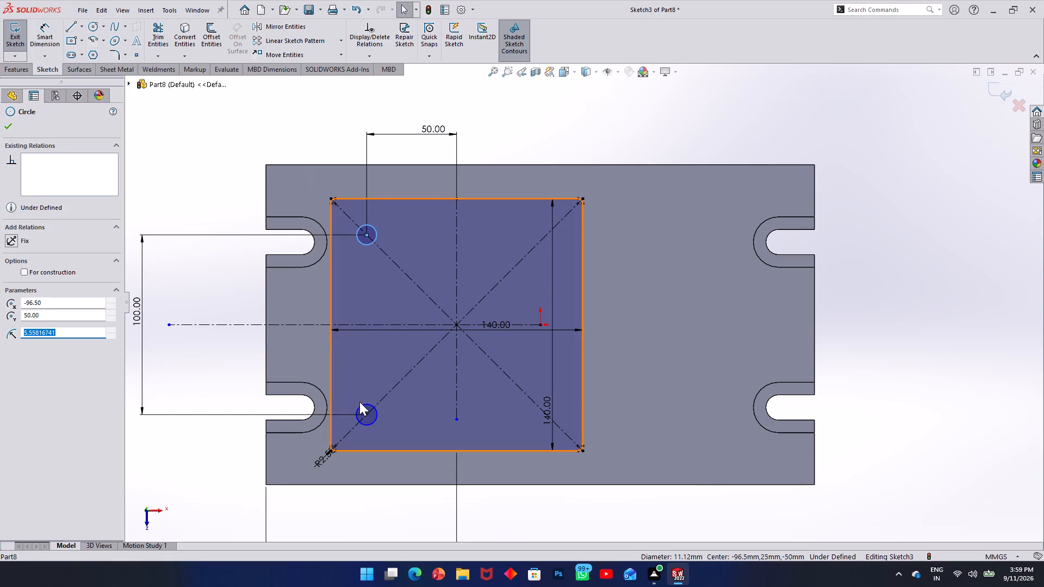
ctrl+click(359, 404)
right_click(245, 121)
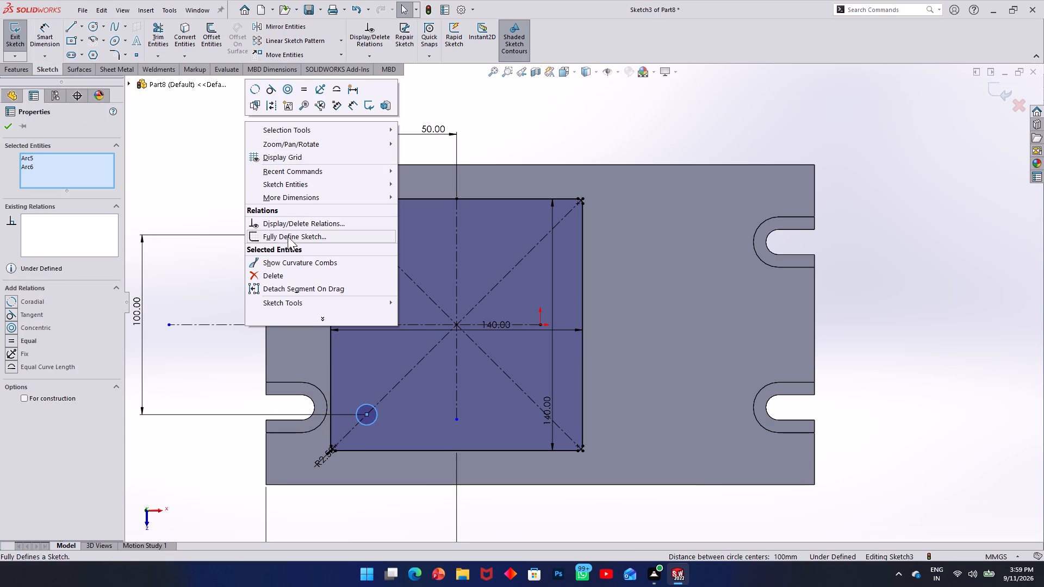
click(291, 233)
click(11, 127)
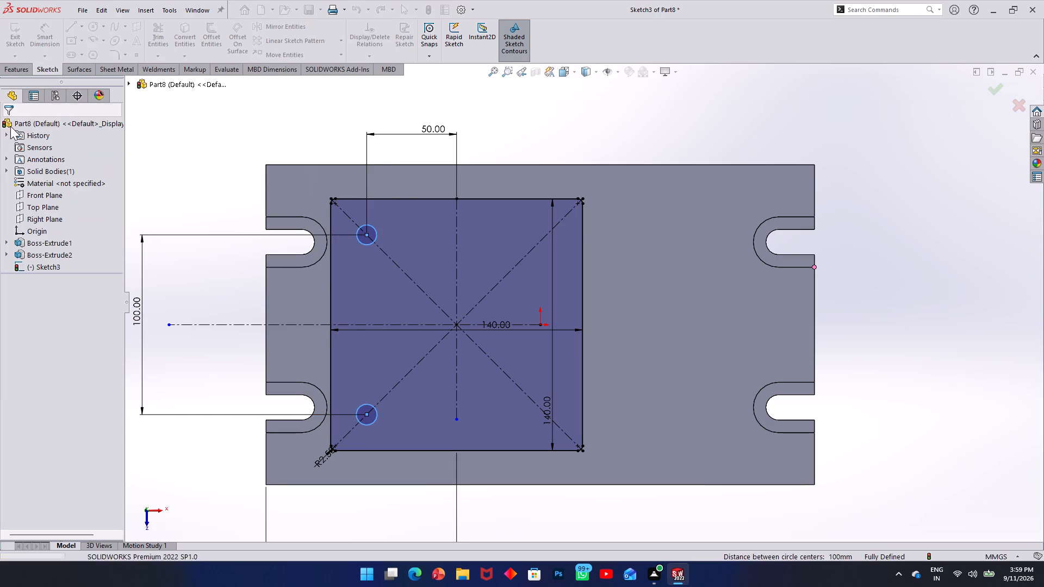
click(212, 151)
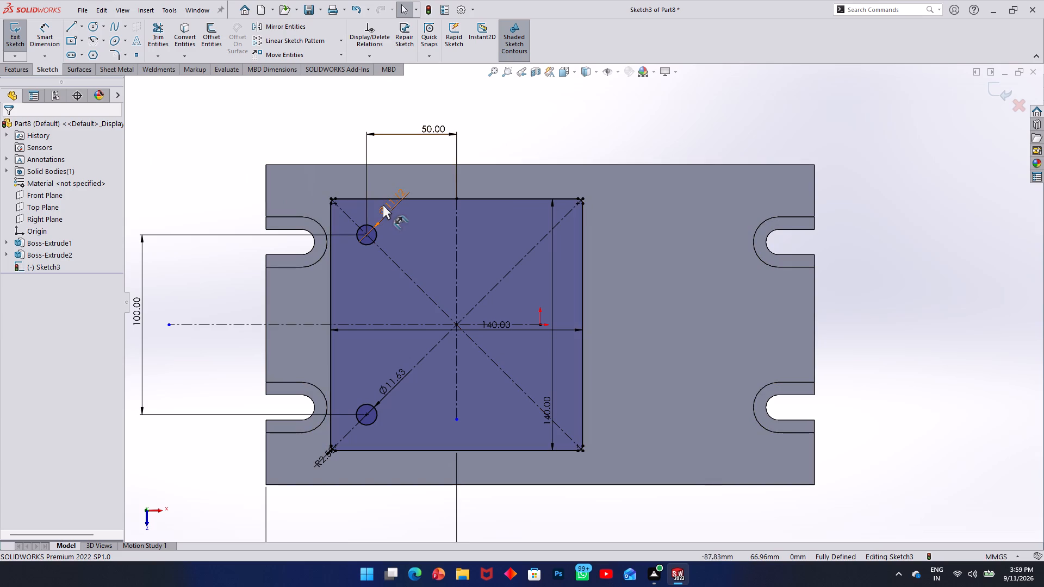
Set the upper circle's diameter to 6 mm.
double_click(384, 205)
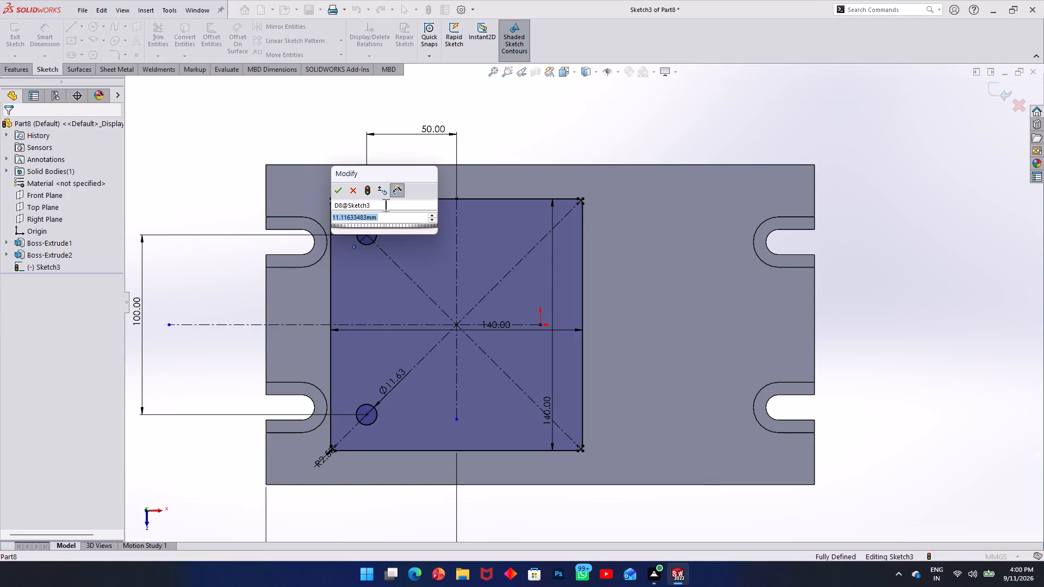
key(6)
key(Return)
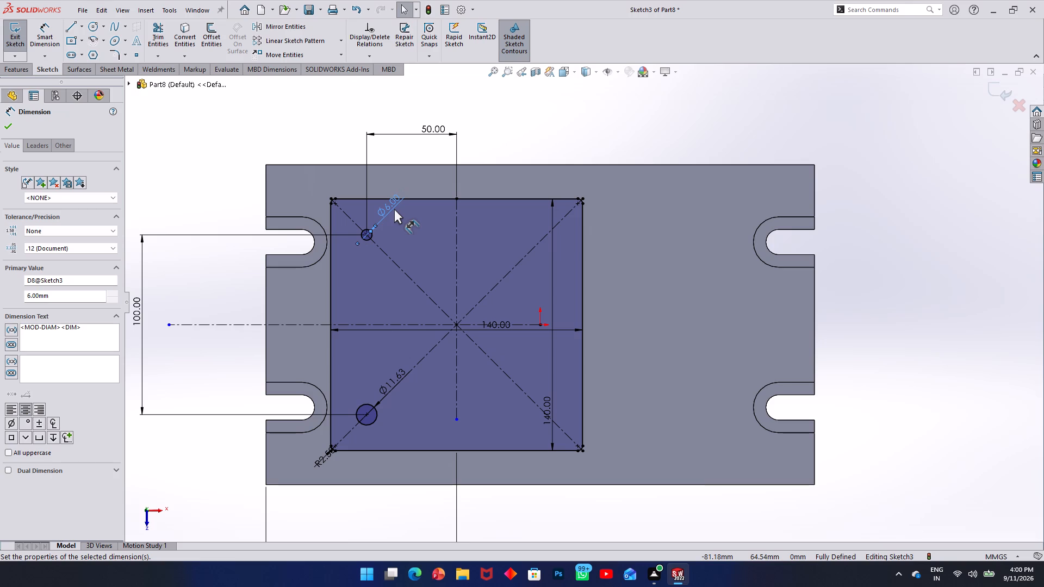
Set the diameters of both the upper and lower circles to 12 mm.
double_click(389, 209)
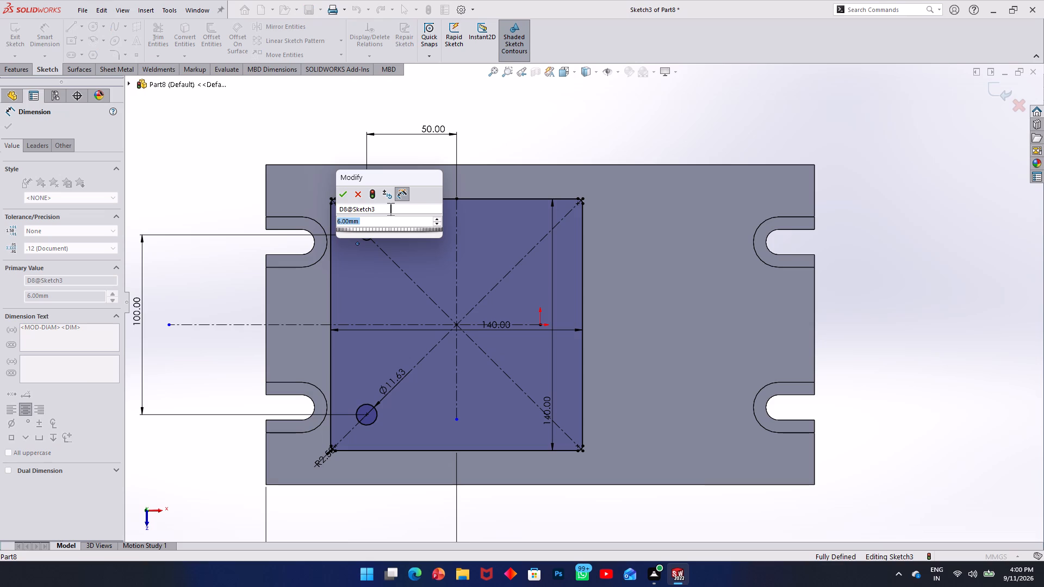
text(12)
key(Return)
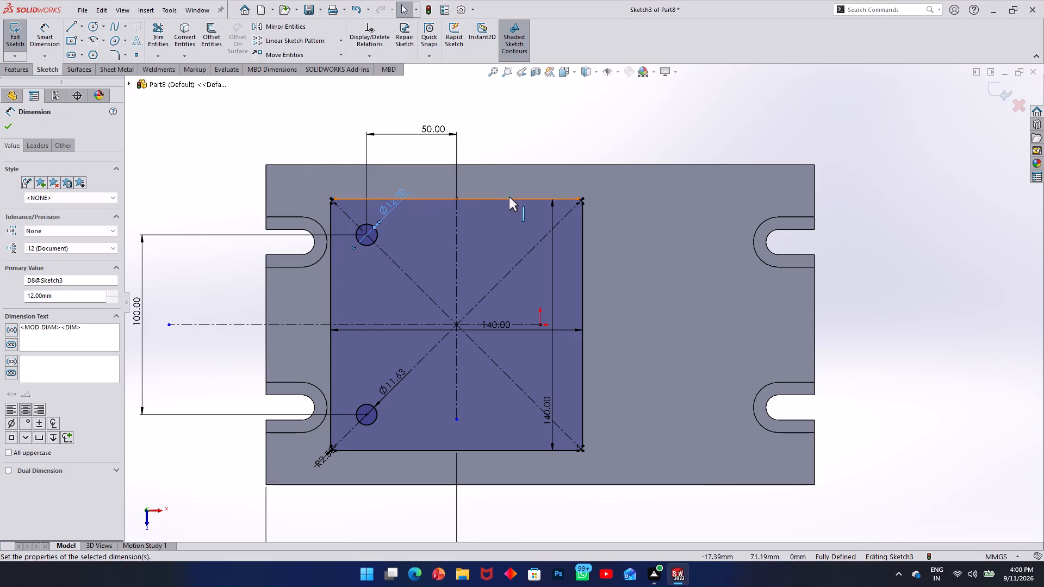
double_click(382, 389)
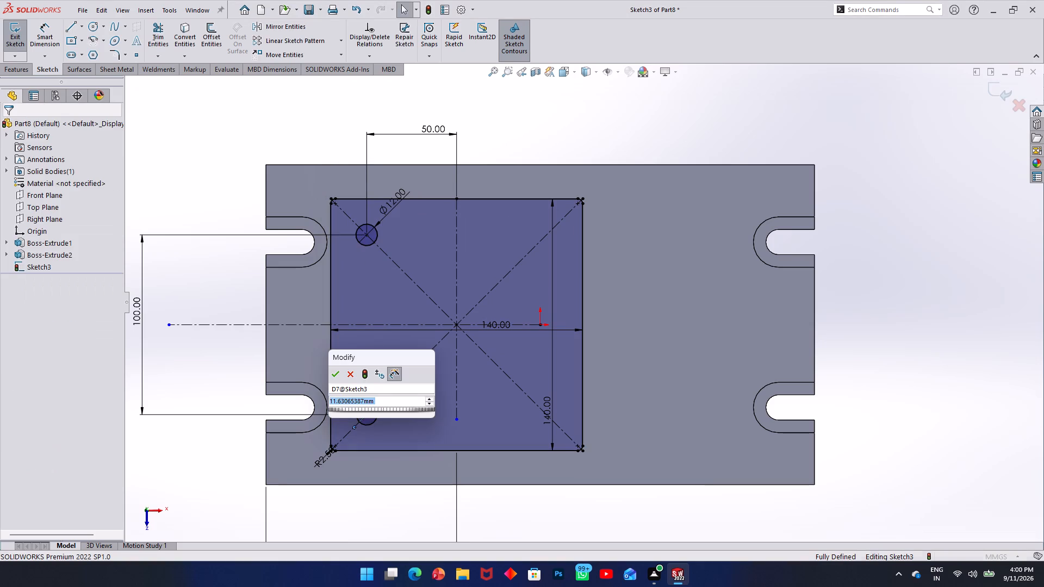
text(12)
key(Return)
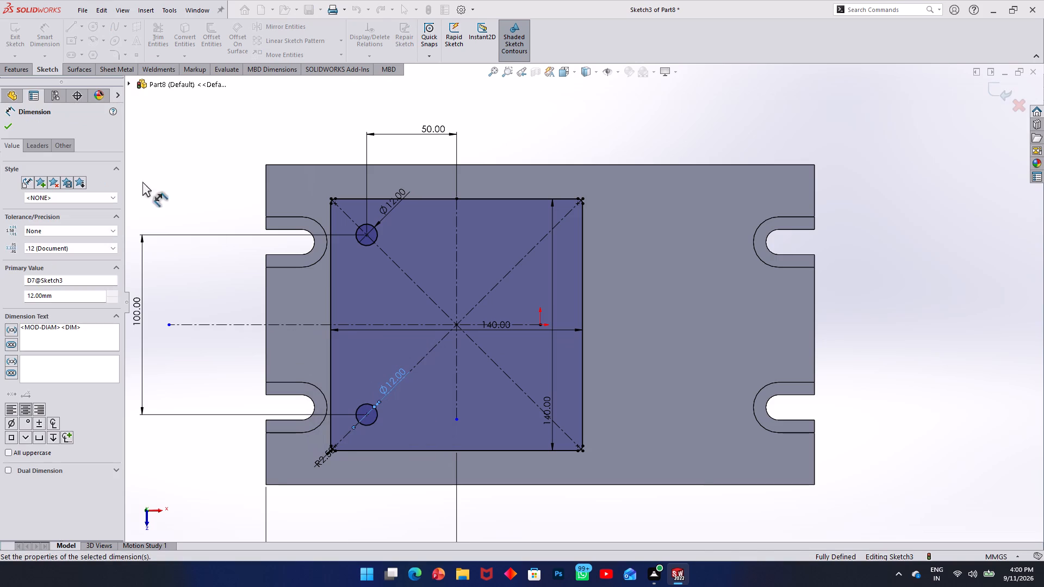
click(10, 132)
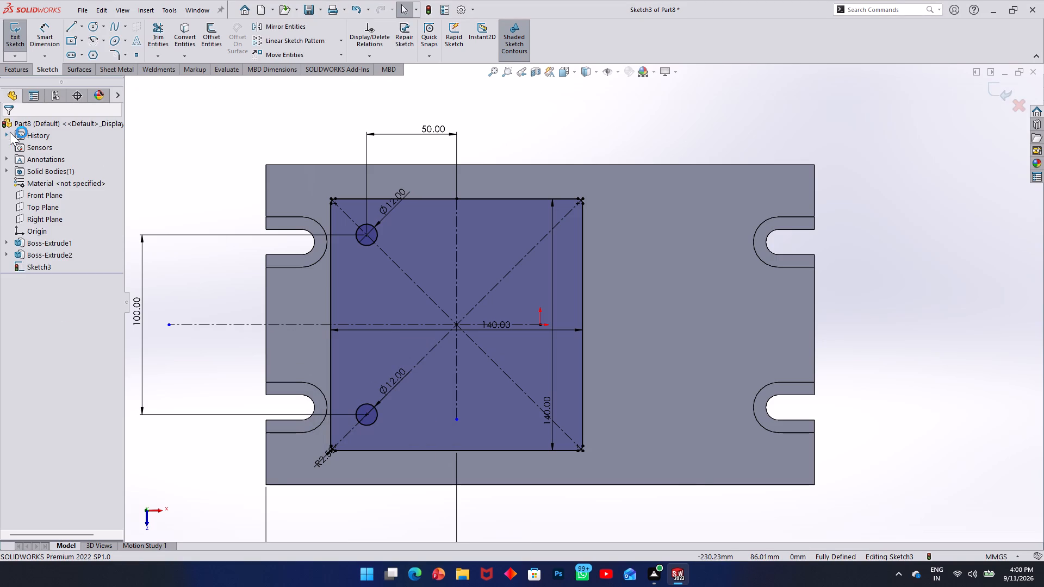
Mirror the two 12 mm circles about the vertical centerline using Mirror Entities, keeping the originals.
click(295, 27)
click(378, 234)
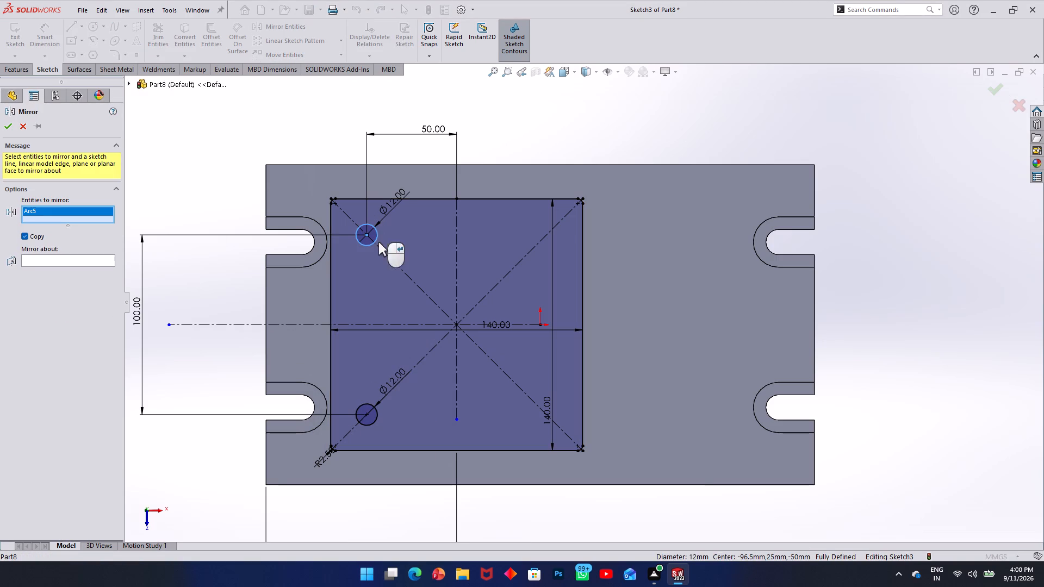
click(367, 405)
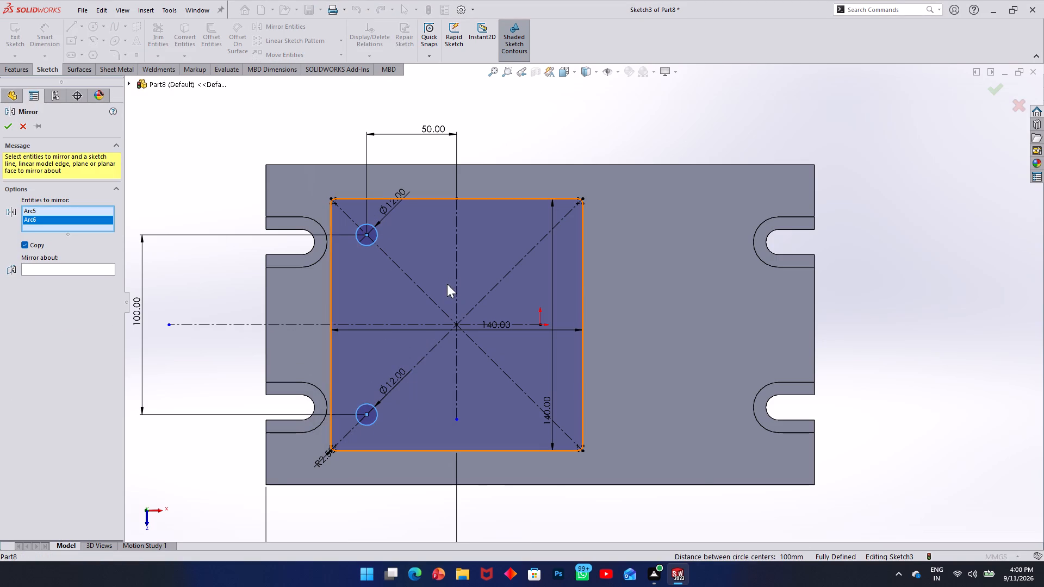
click(455, 267)
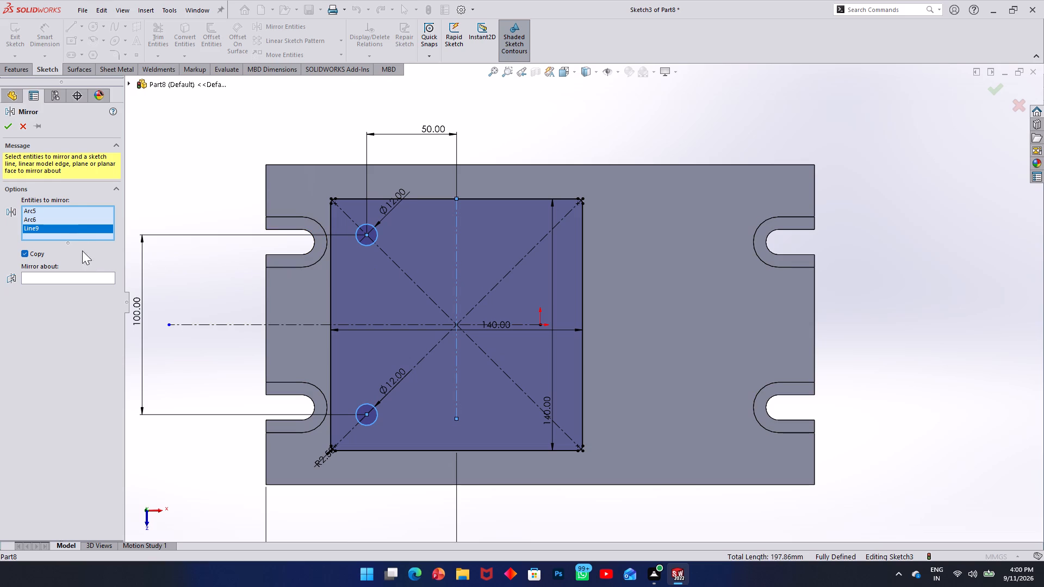
right_click(77, 231)
click(100, 247)
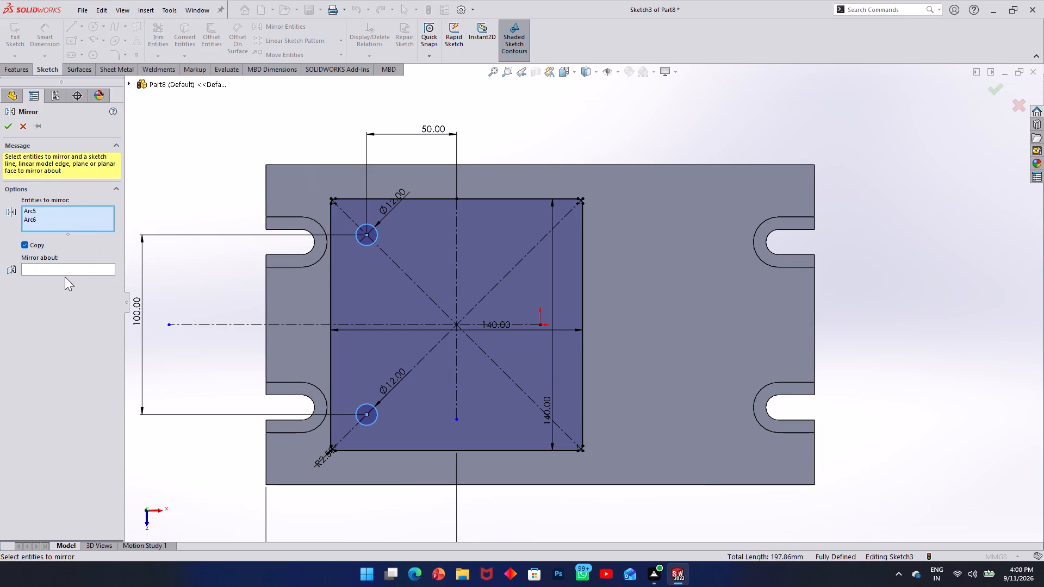
click(69, 267)
click(456, 260)
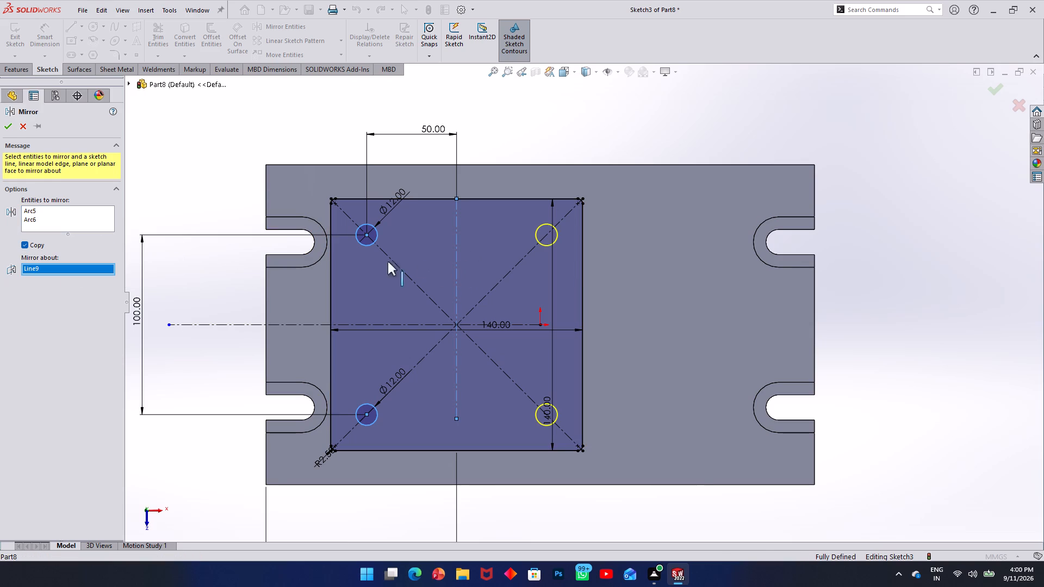
click(7, 129)
click(208, 139)
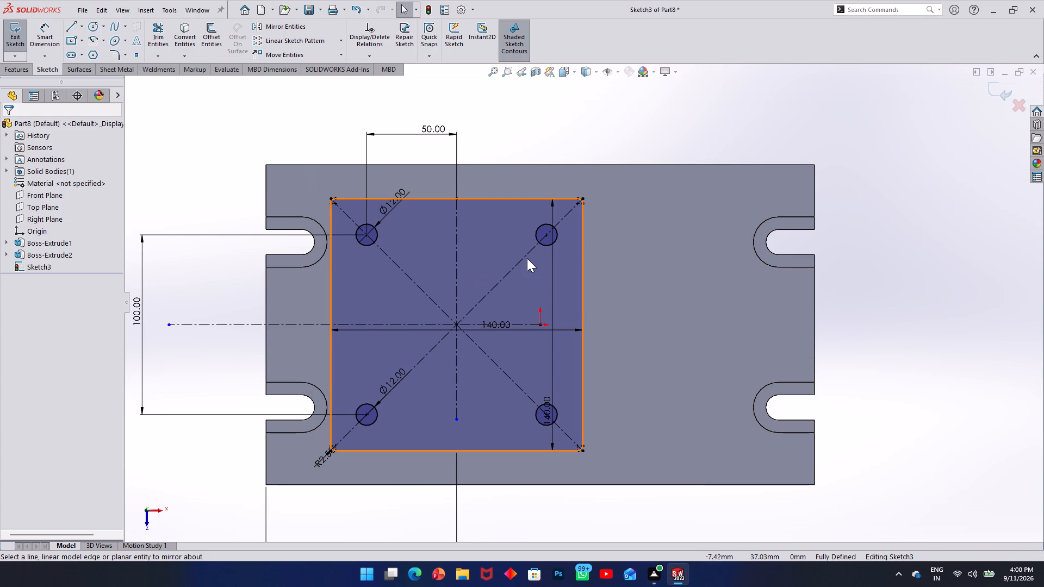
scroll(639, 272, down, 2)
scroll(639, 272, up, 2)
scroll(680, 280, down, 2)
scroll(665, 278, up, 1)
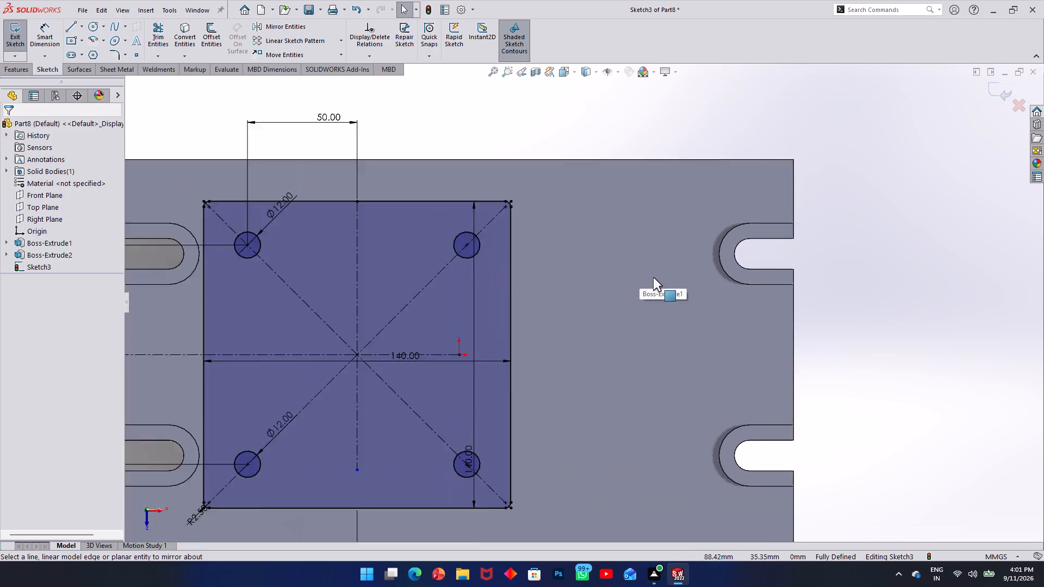
Examine the square sketch profile with its four 12 mm circles on the slotted plate from several angles.
scroll(653, 277, up, 1)
scroll(608, 255, up, 1)
middle_drag(608, 257, 604, 251)
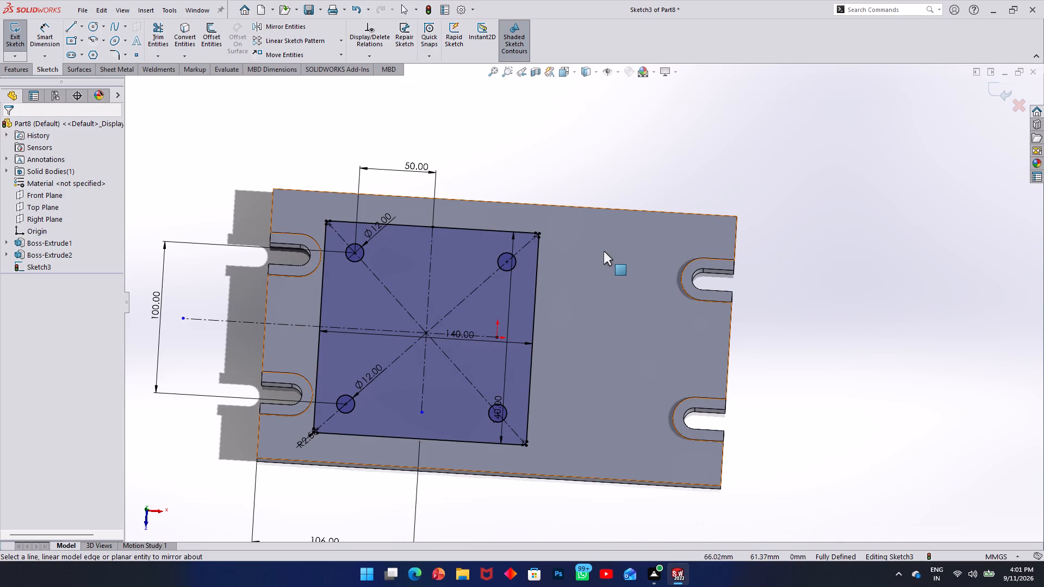
key(ctrl+8)
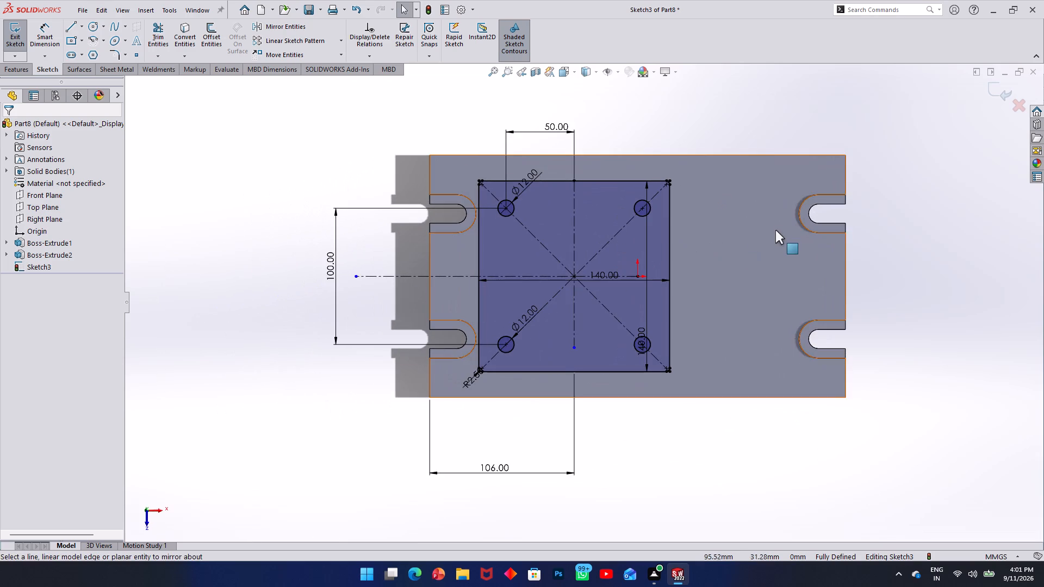
middle_drag(779, 218, 769, 221)
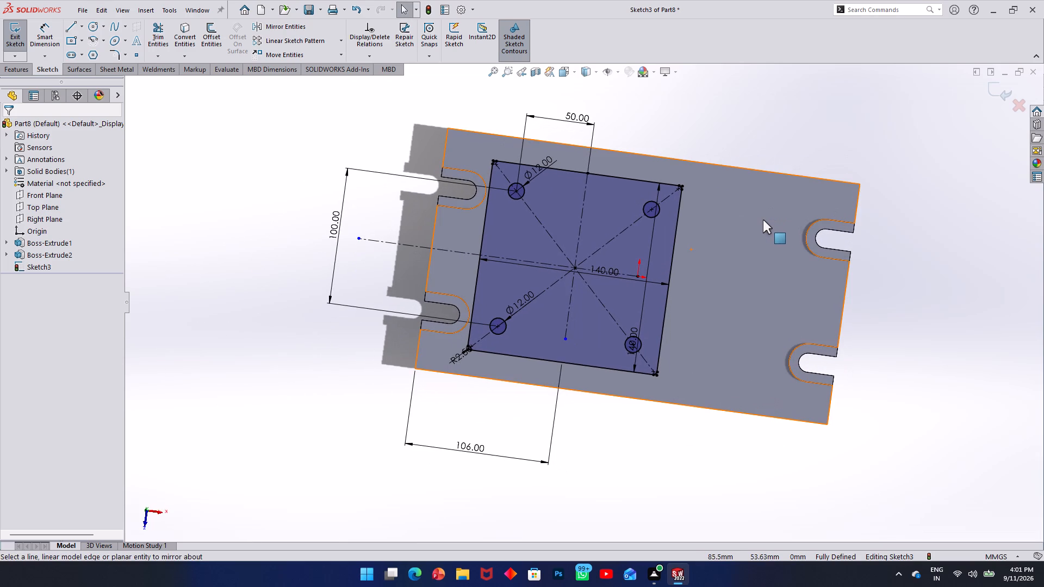
key(ctrl+8)
ctrl+middle_drag(749, 226, 536, 297)
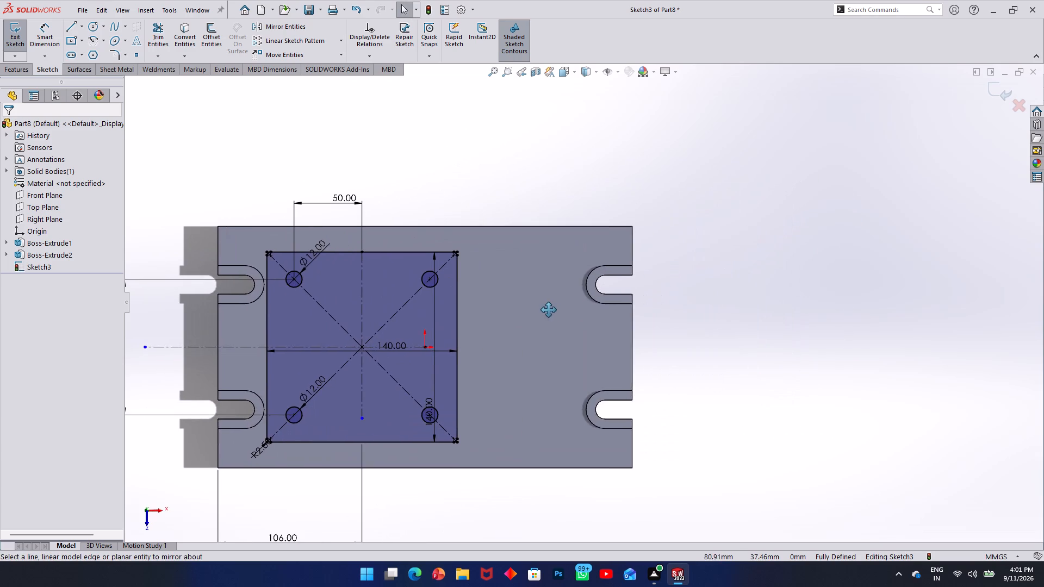
ctrl+middle_drag(536, 297, 536, 296)
scroll(538, 292, down, 5)
scroll(501, 274, up, 3)
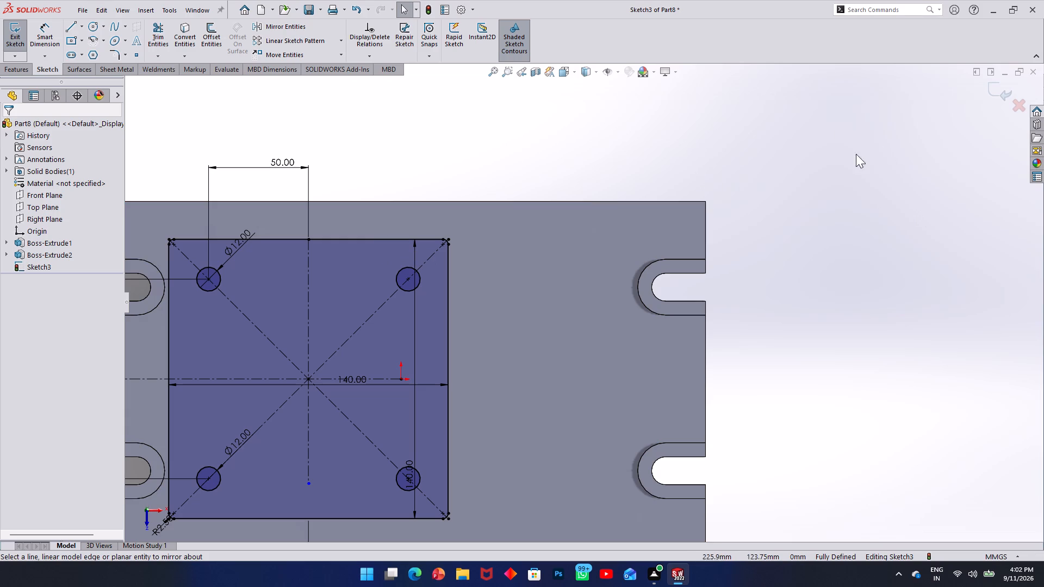
Sketch a center rectangle about 18 x 54 mm on the plate between the 140 mm square and the right-hand slots, centered level with the origin.
click(73, 45)
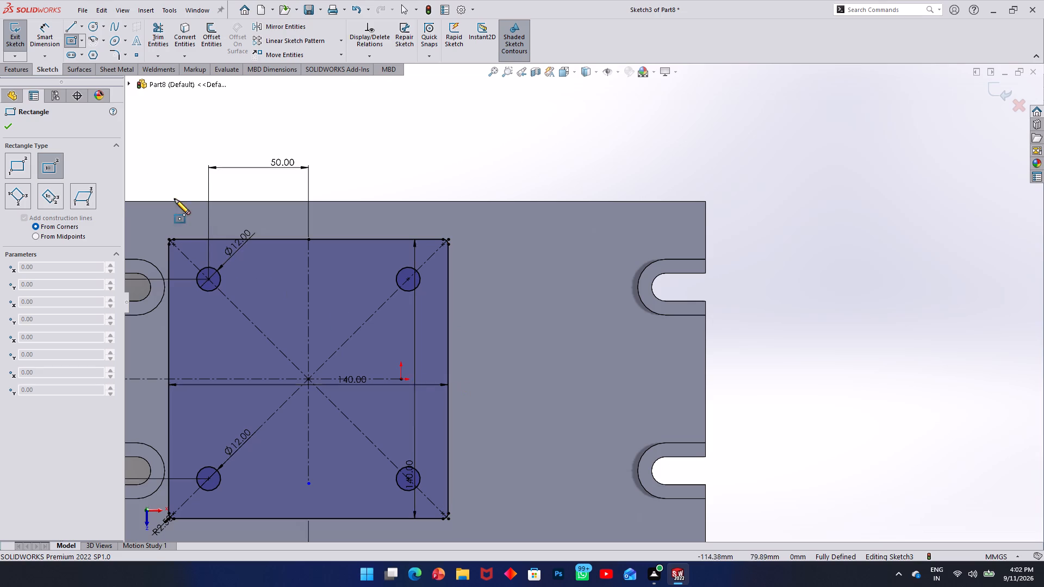
click(83, 41)
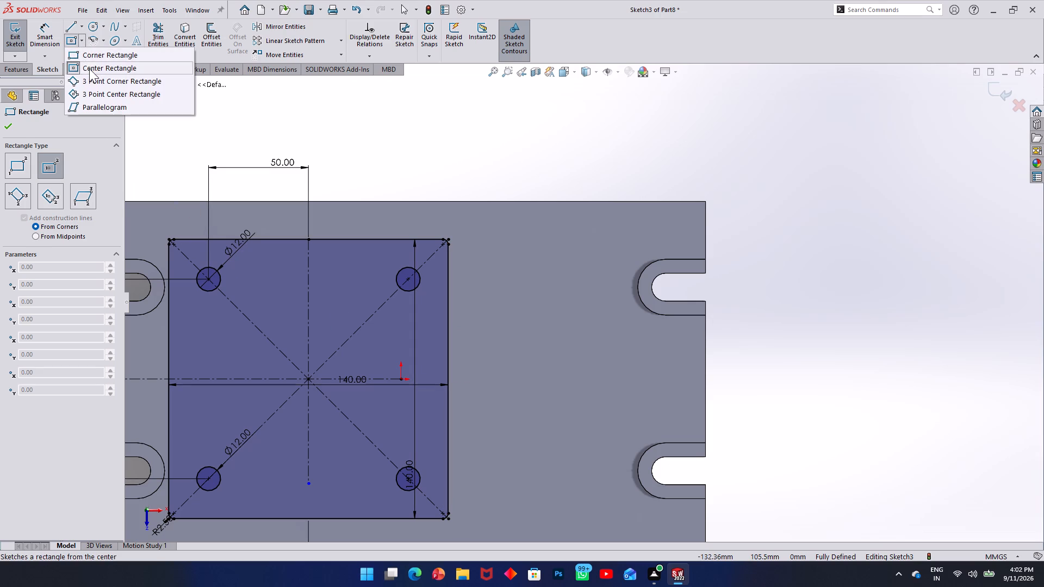
click(89, 68)
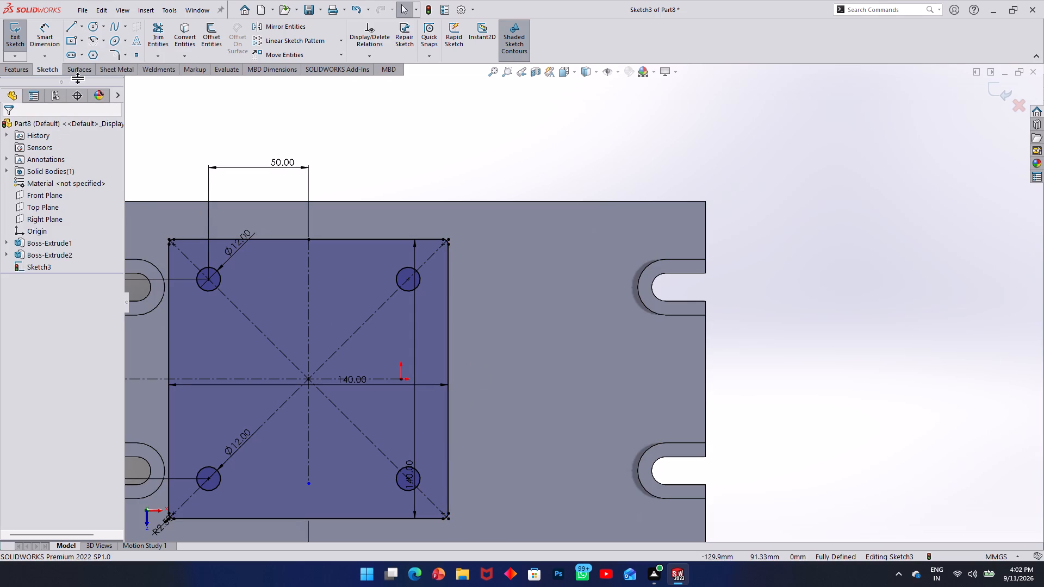
click(72, 46)
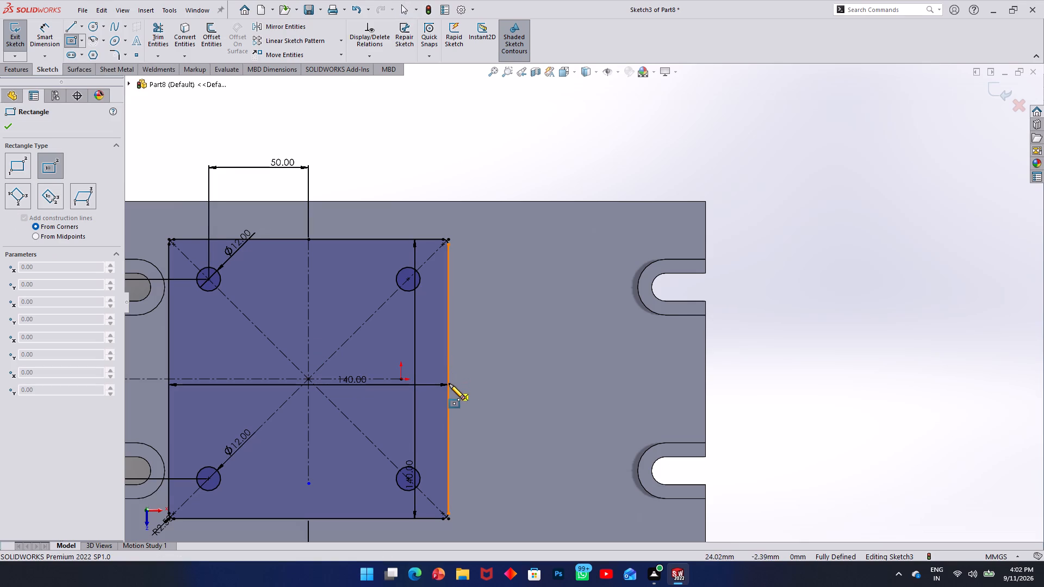
click(508, 379)
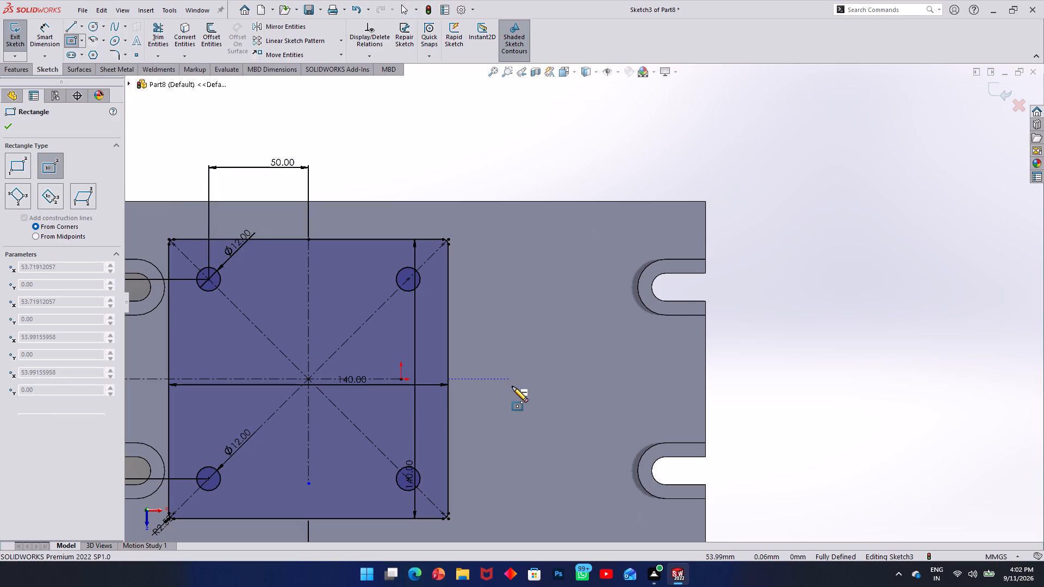
click(526, 433)
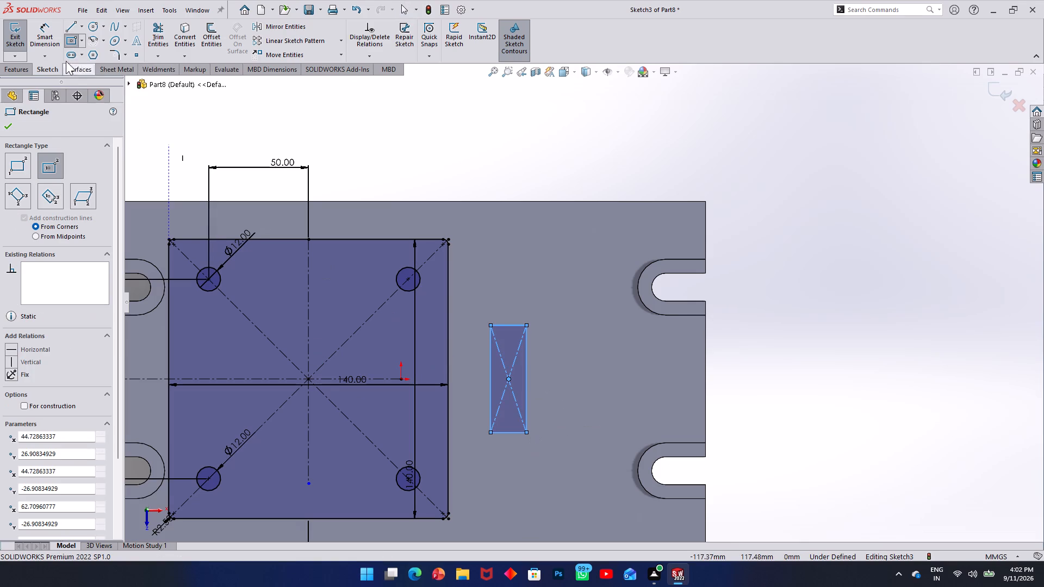
Dimension the small rectangle 25 mm wide and 50 mm high.
click(43, 34)
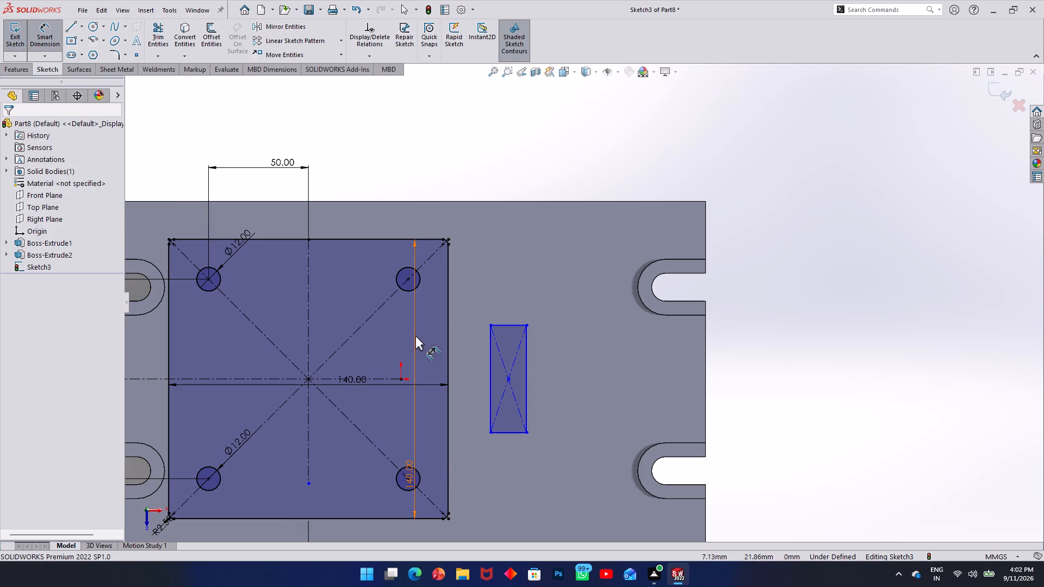
click(489, 352)
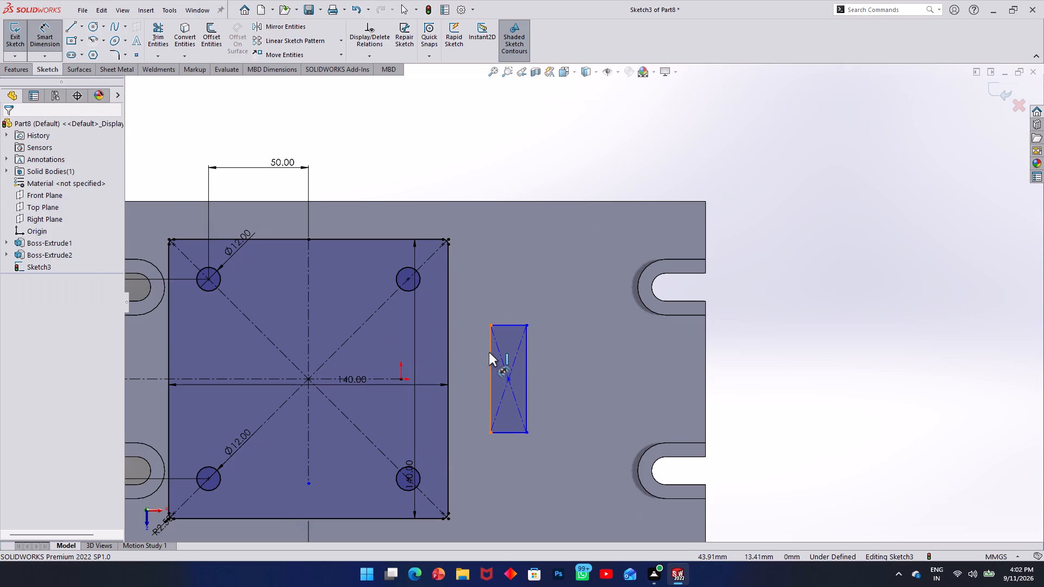
click(526, 358)
click(501, 296)
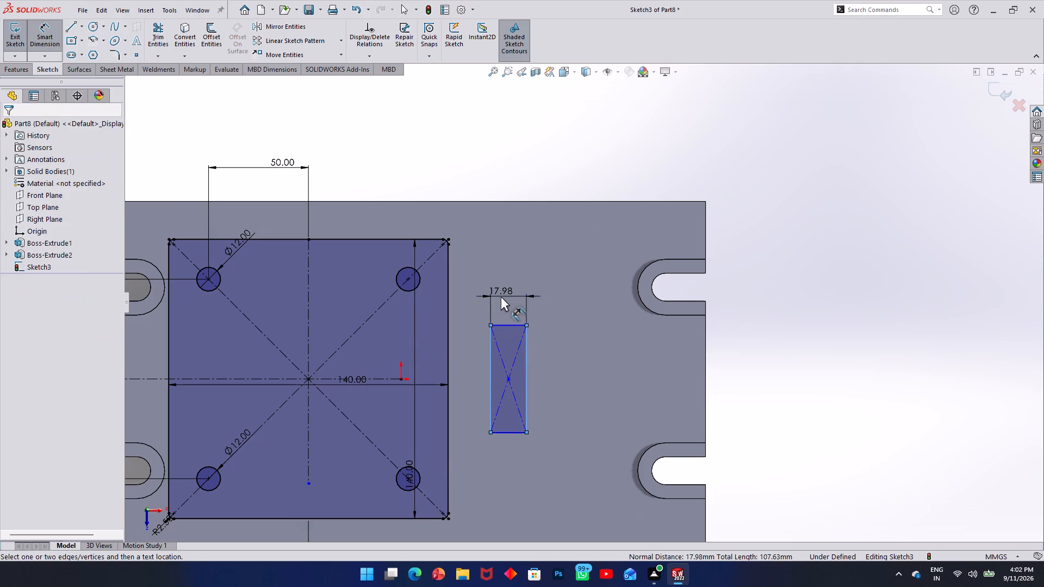
text(25)
key(Return)
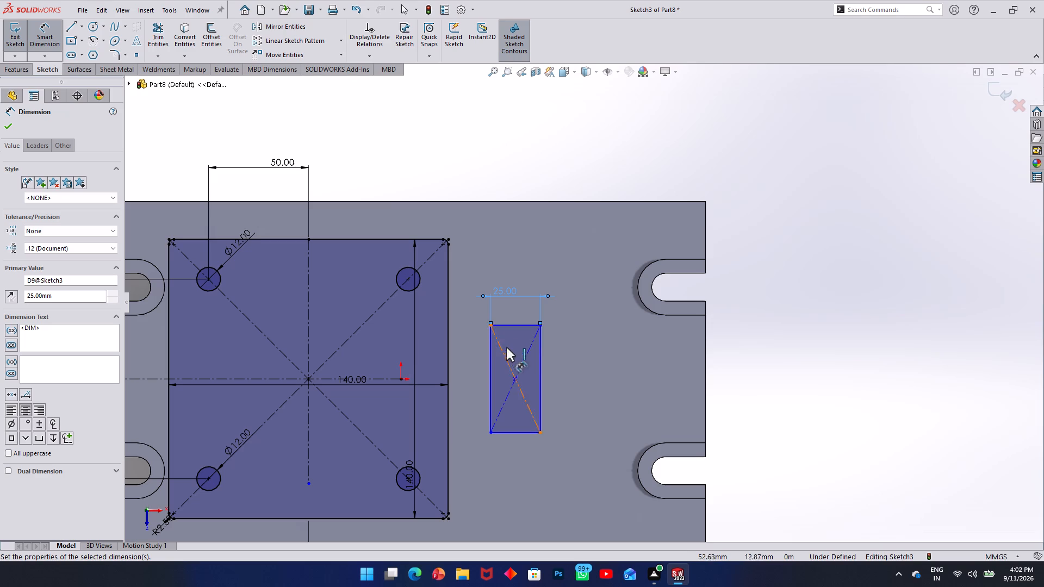
click(513, 324)
click(520, 432)
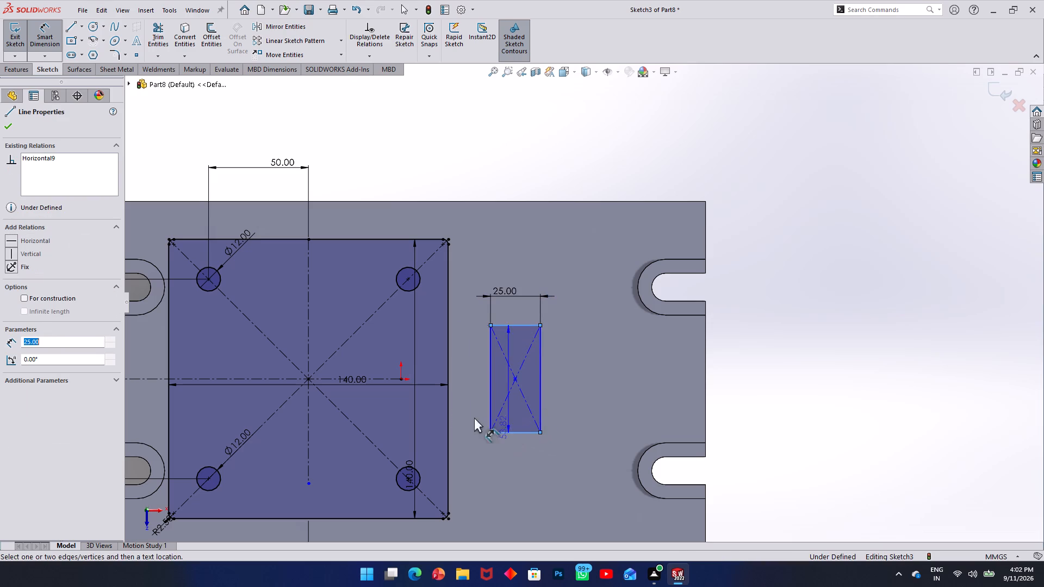
click(464, 390)
text(50)
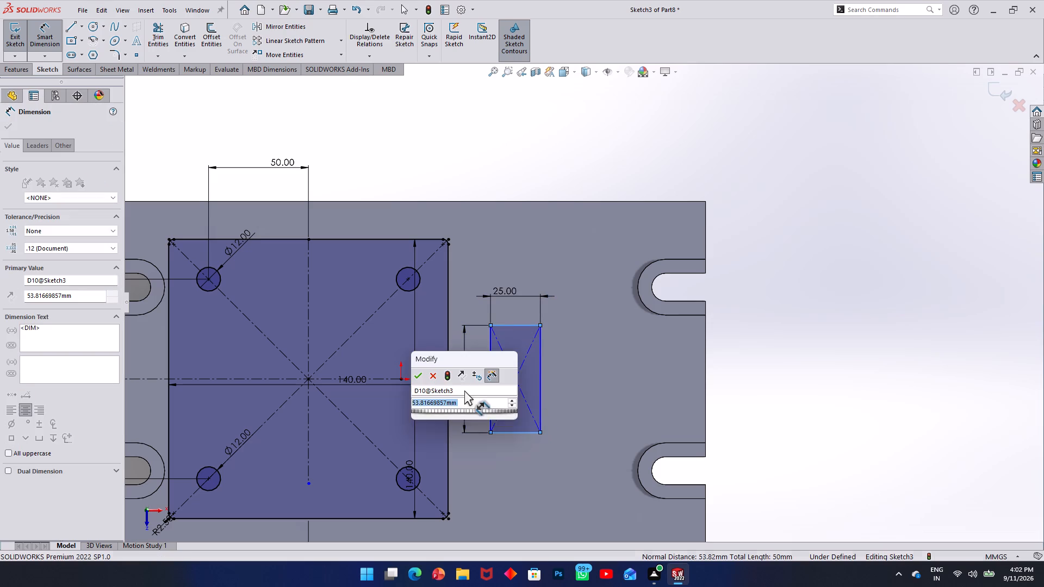
key(Return)
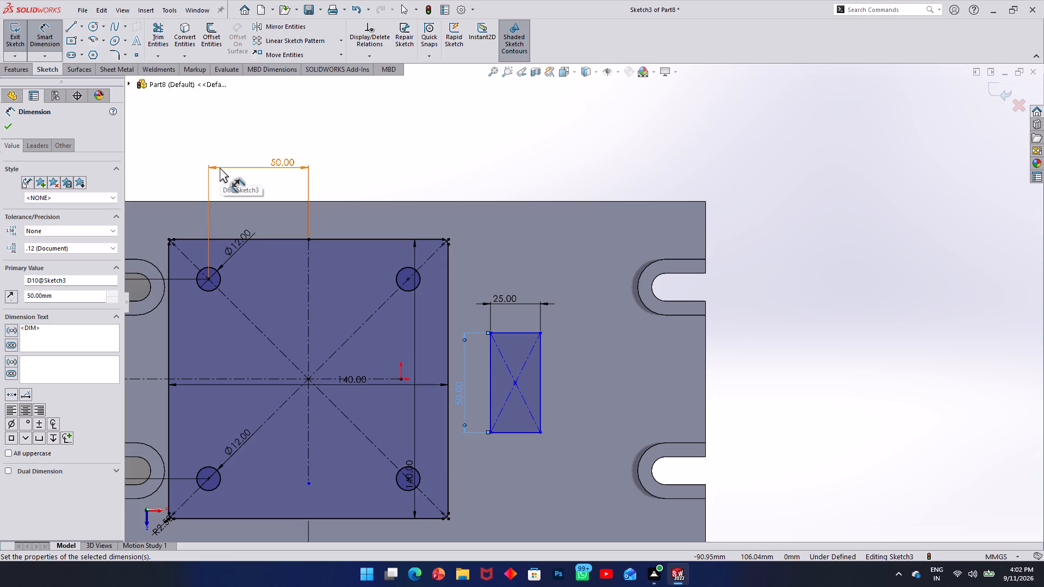
Sketch two circles, about 8 mm and 10 mm in diameter, near the small rectangle's upper and lower ends, aligned vertically with its center.
click(93, 33)
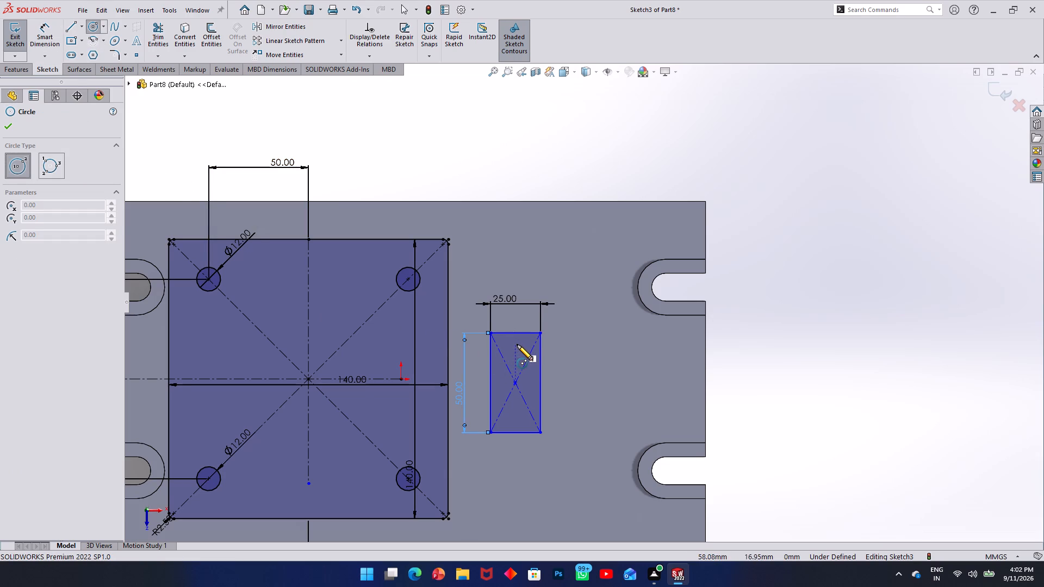
click(517, 345)
click(524, 346)
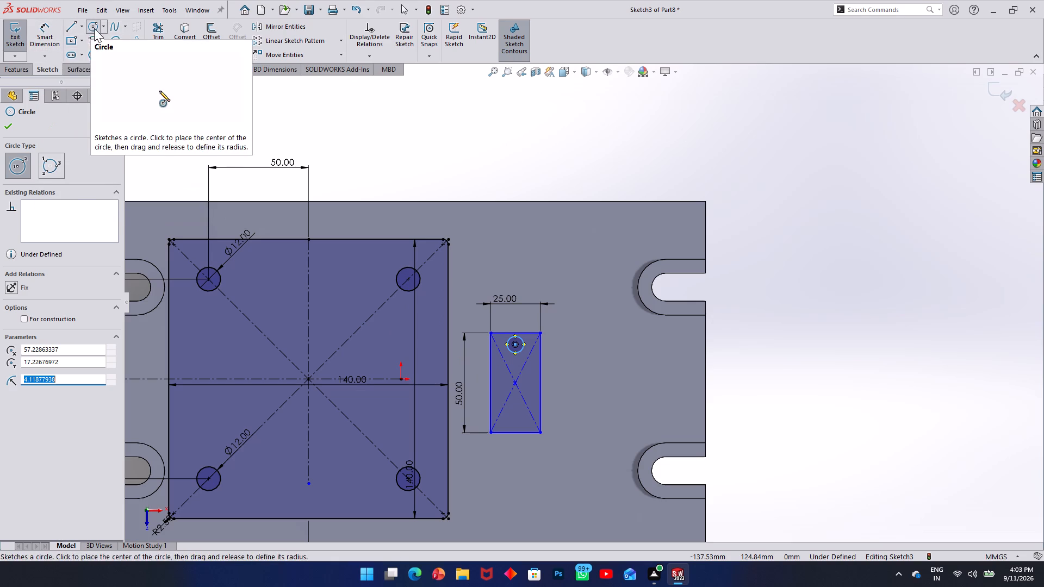
click(517, 418)
click(524, 423)
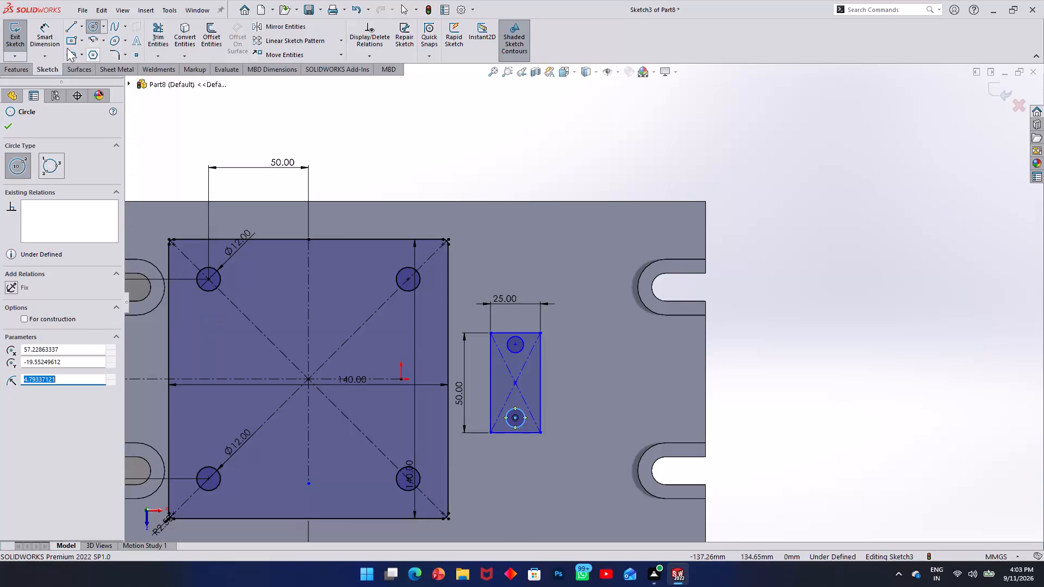
Dimension both circles inside the small rectangle to 6 mm diameter.
click(38, 35)
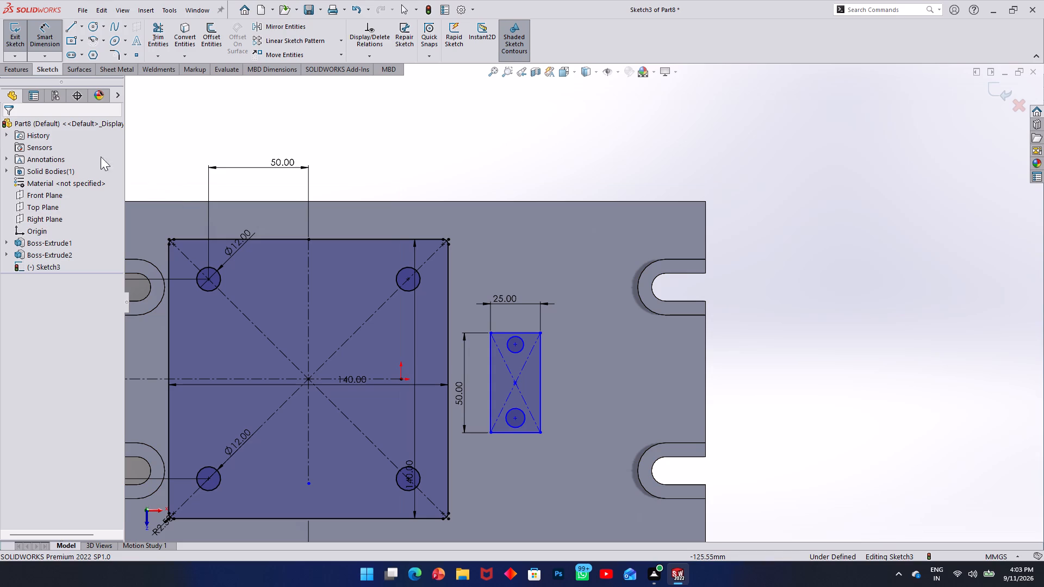
click(35, 26)
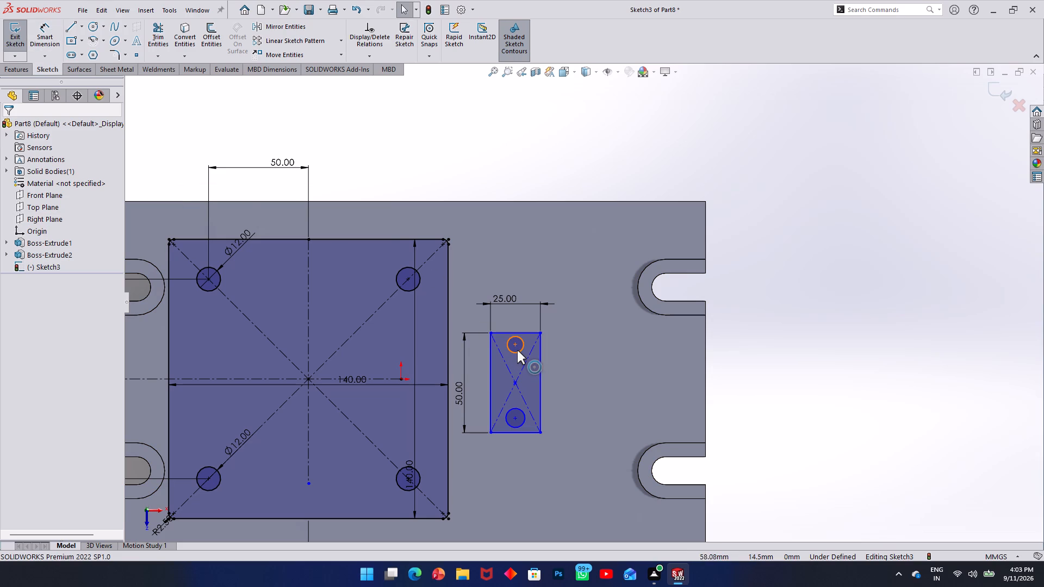
click(517, 350)
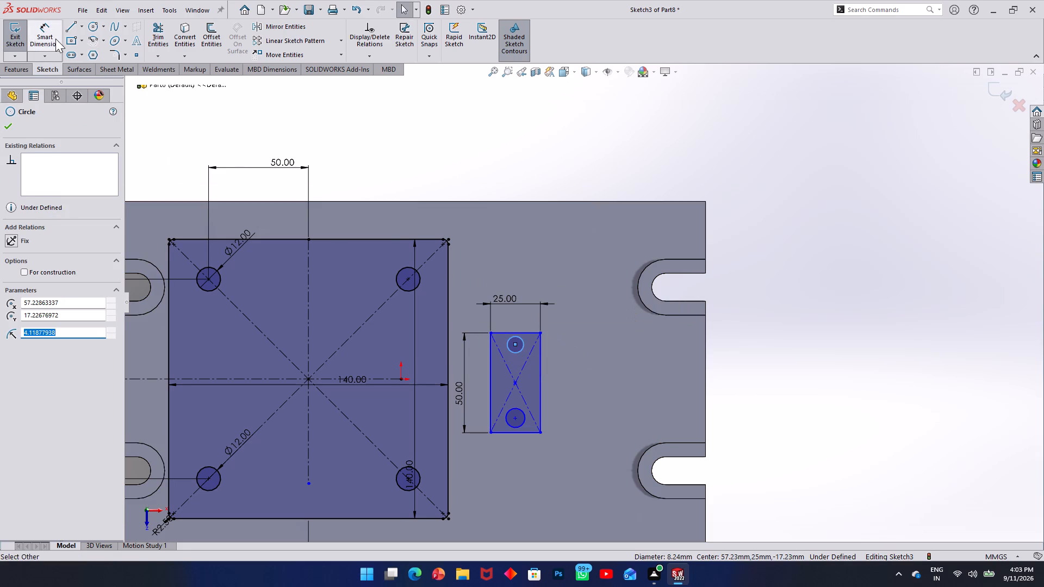
click(55, 39)
click(520, 351)
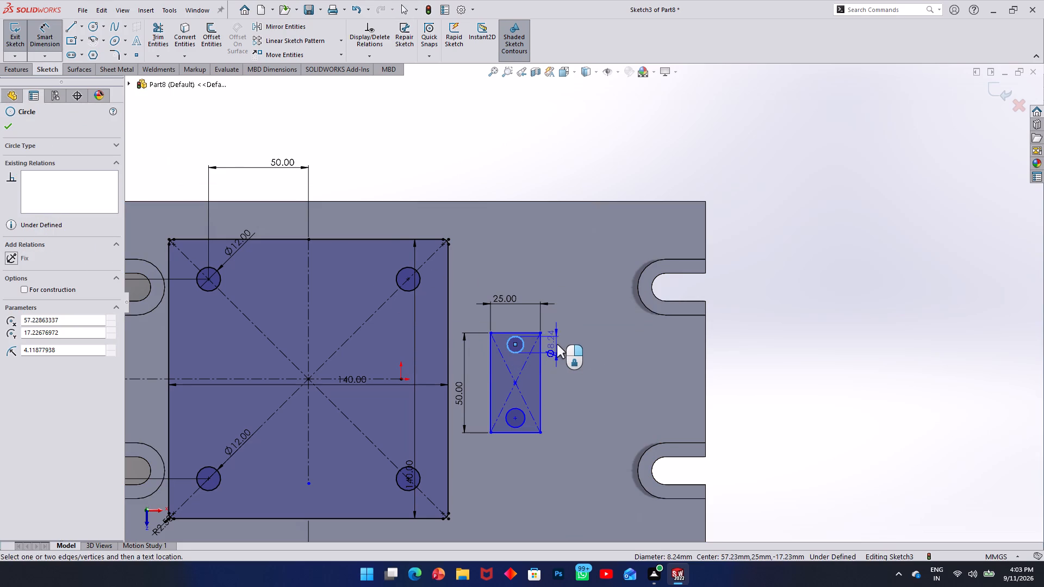
click(557, 344)
key(6)
key(Return)
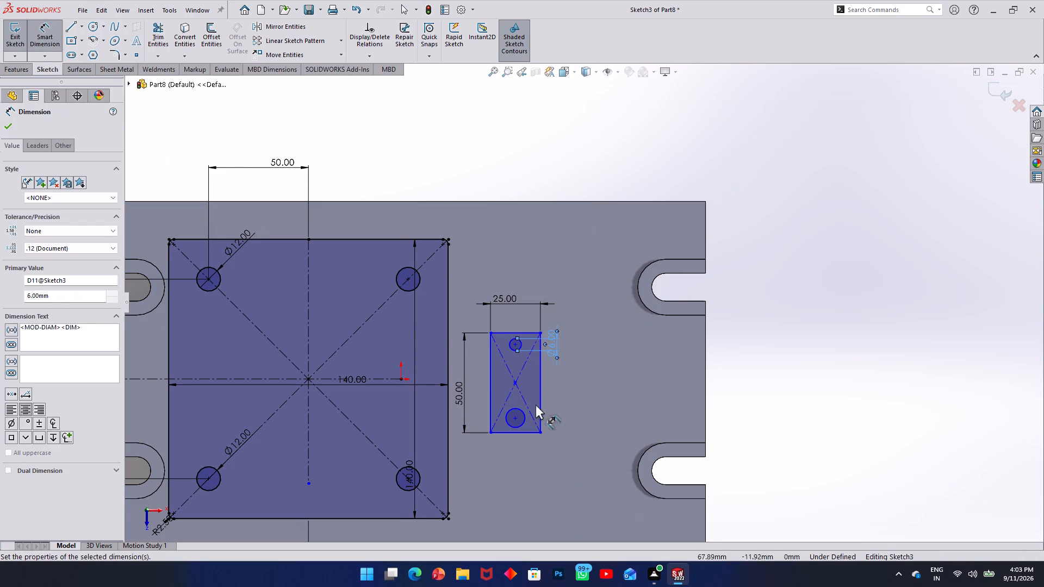
click(521, 419)
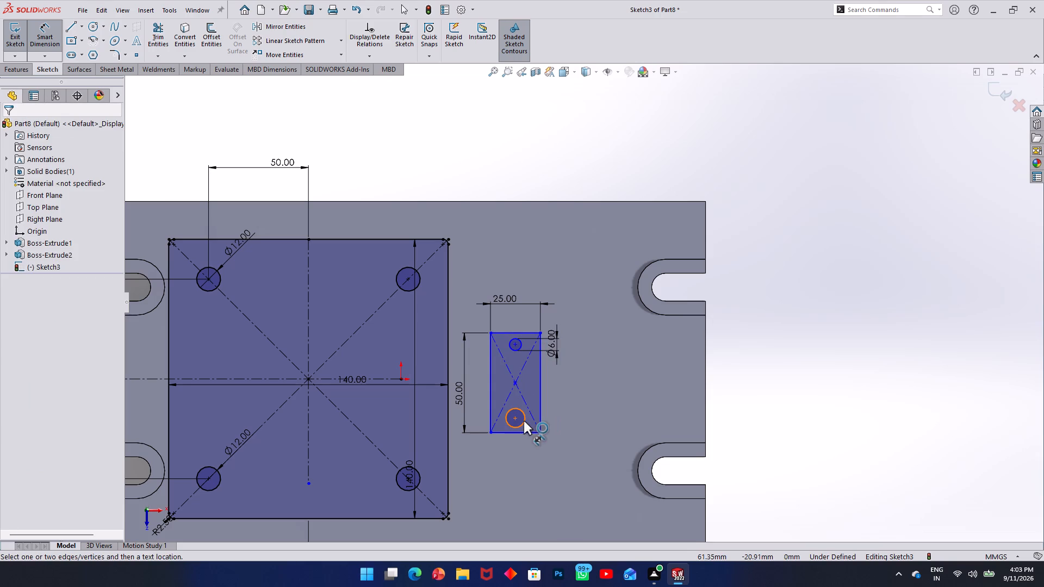
click(524, 421)
click(555, 417)
key(6)
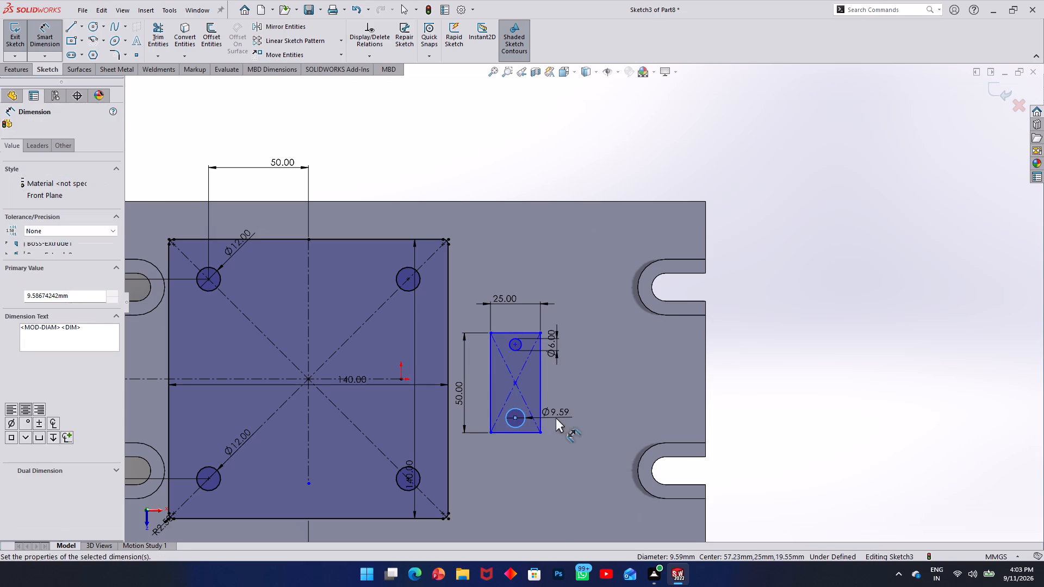
key(Return)
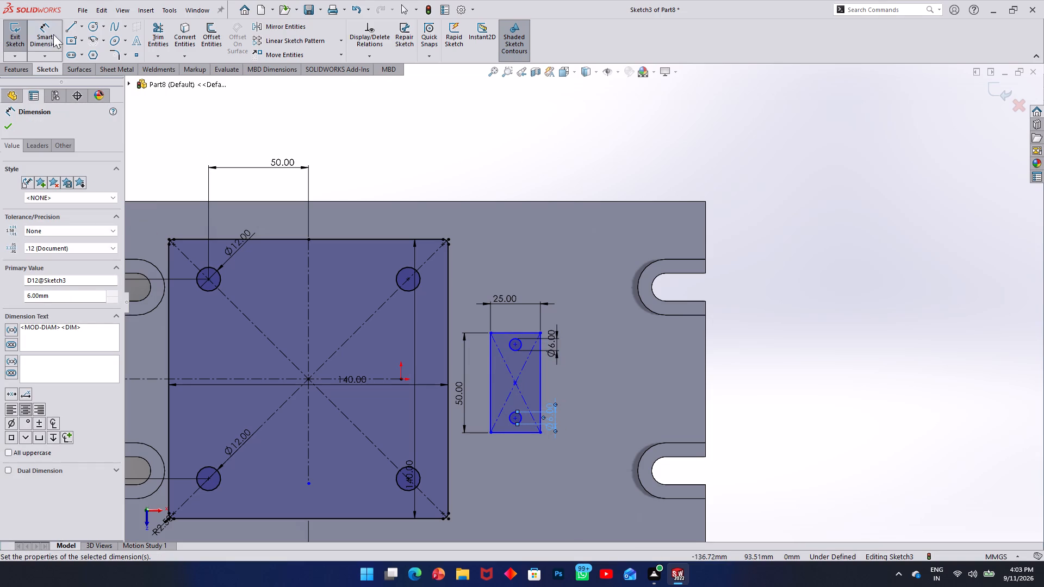
Draw a horizontal centerline about 37 mm long through the small rectangle's center, extending past both sides.
click(83, 27)
click(81, 48)
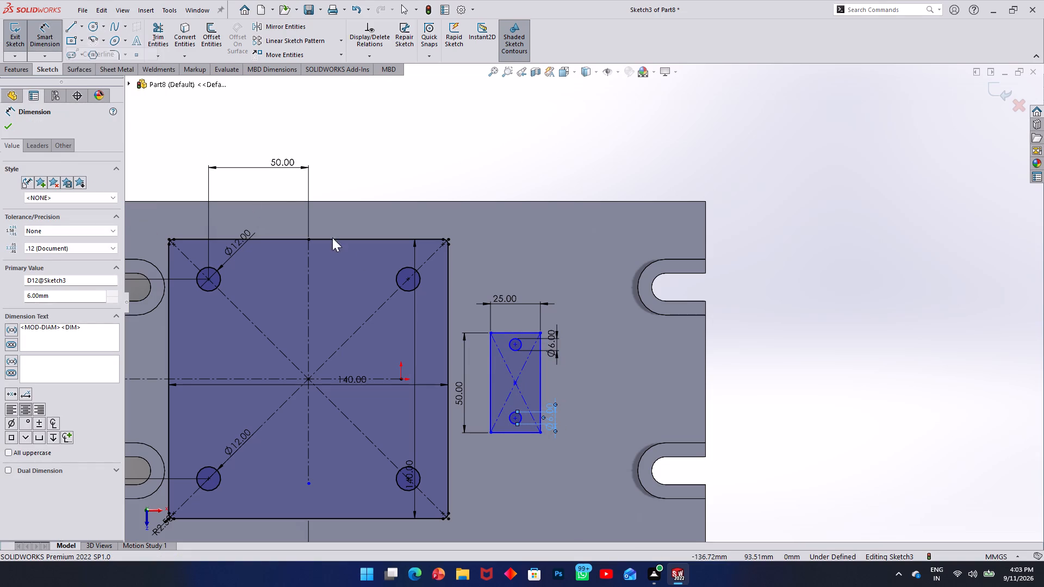
click(482, 385)
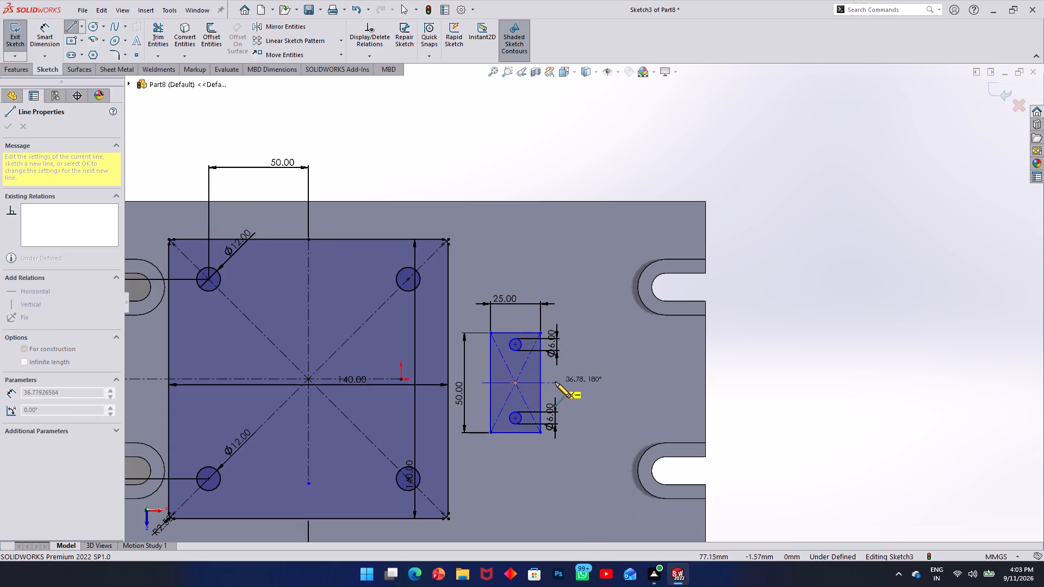
click(556, 383)
key(Escape)
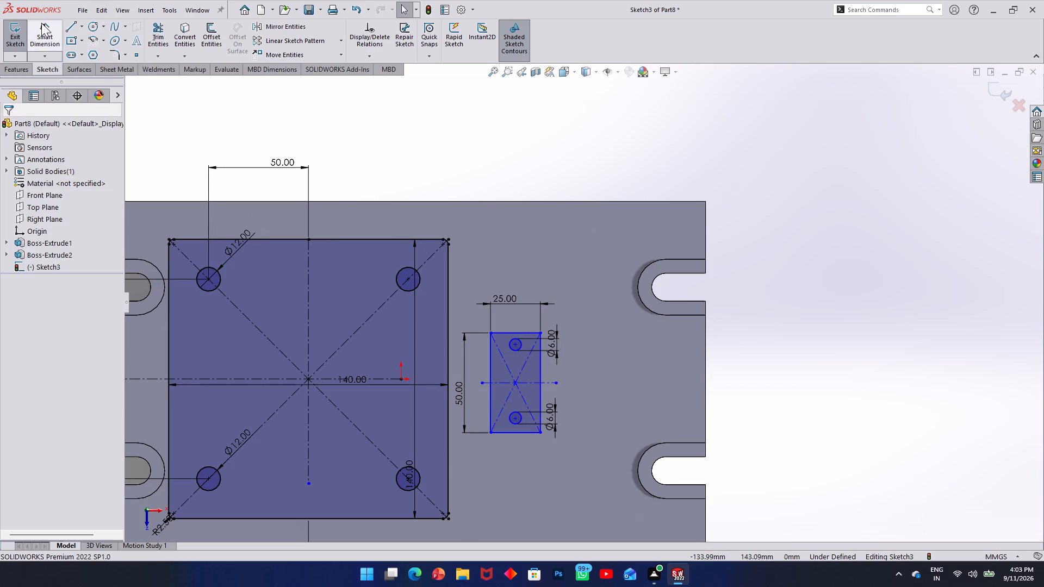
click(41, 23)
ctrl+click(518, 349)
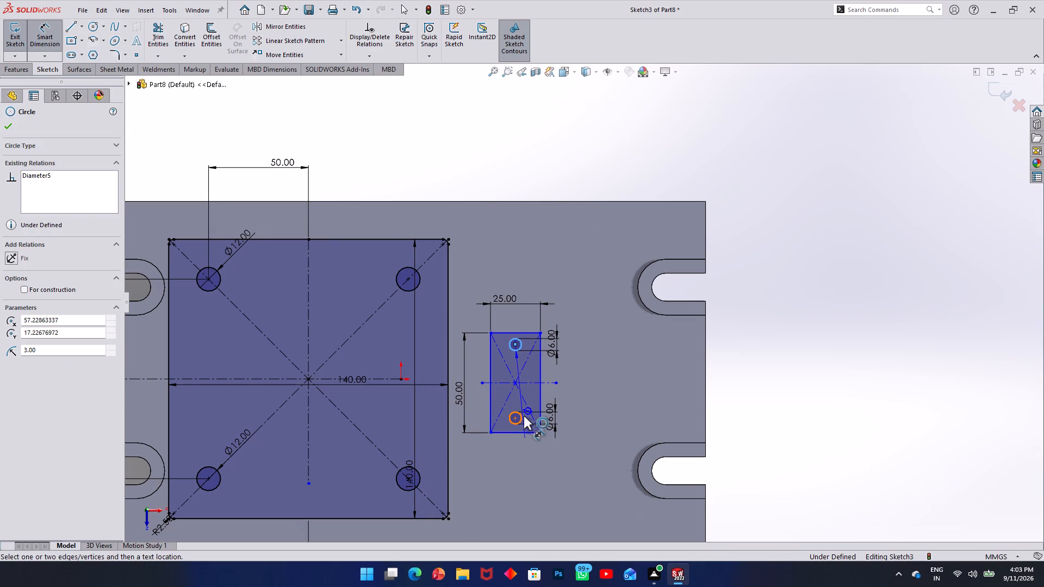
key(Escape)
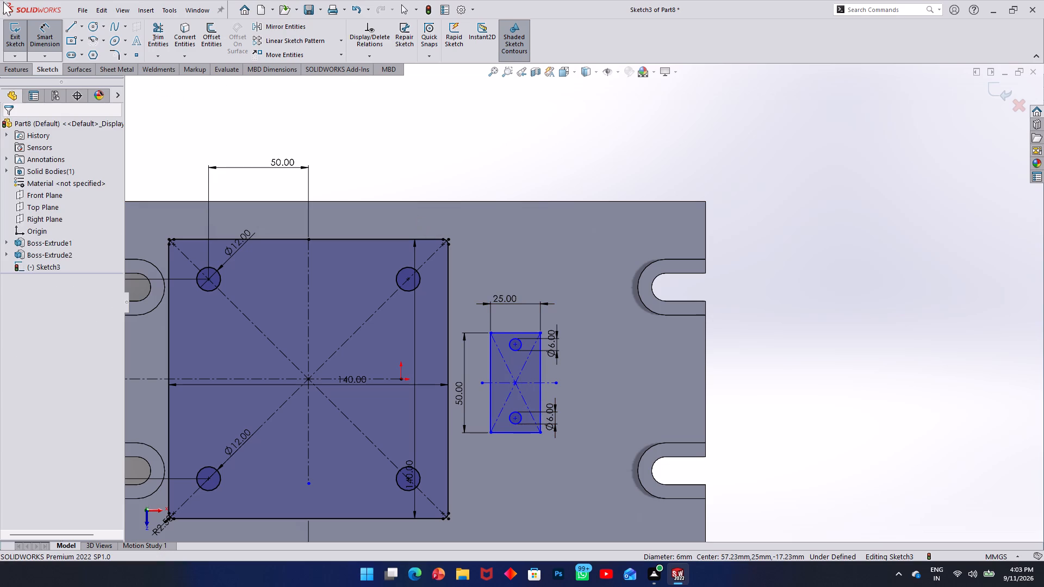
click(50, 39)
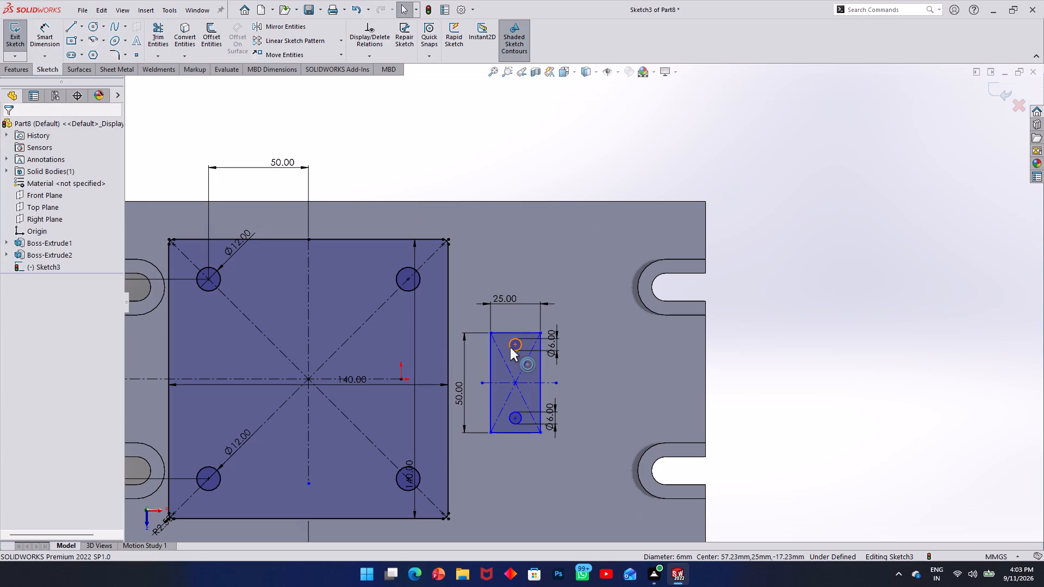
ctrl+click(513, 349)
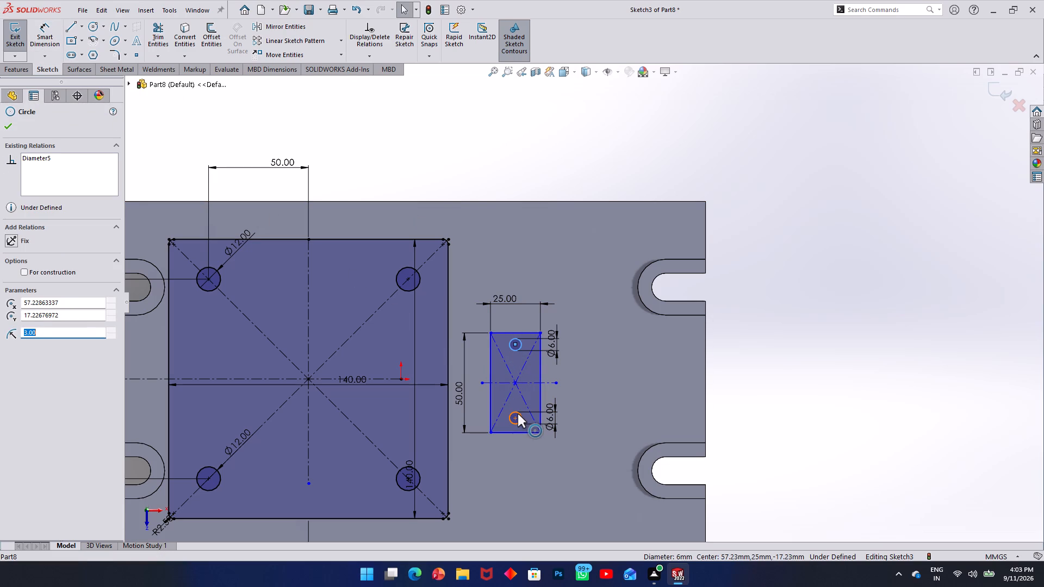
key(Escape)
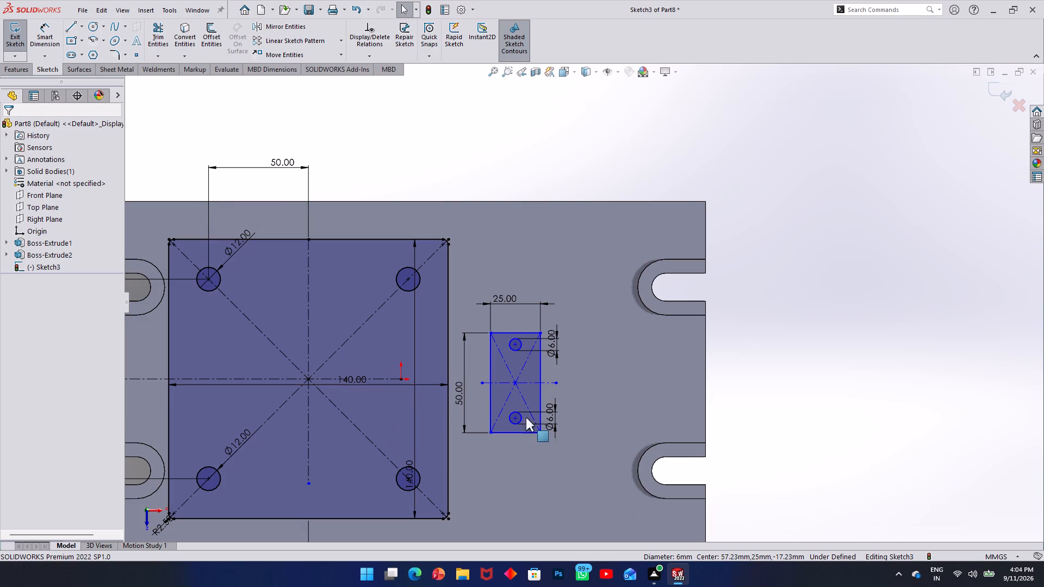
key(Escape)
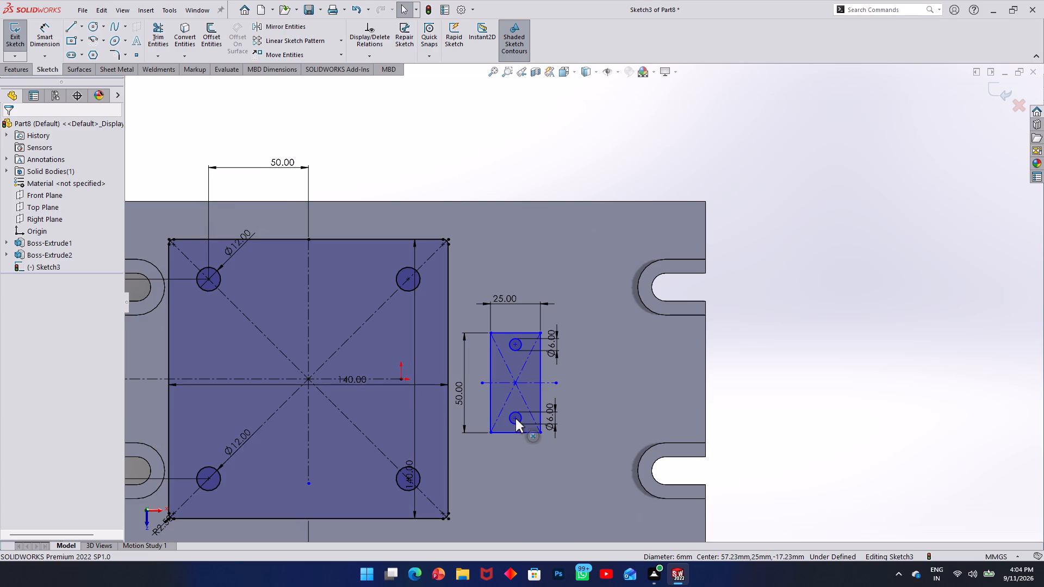
Make the centers of the small rectangle's two circles symmetric about its horizontal centerline.
ctrl+click(515, 419)
ctrl+click(514, 343)
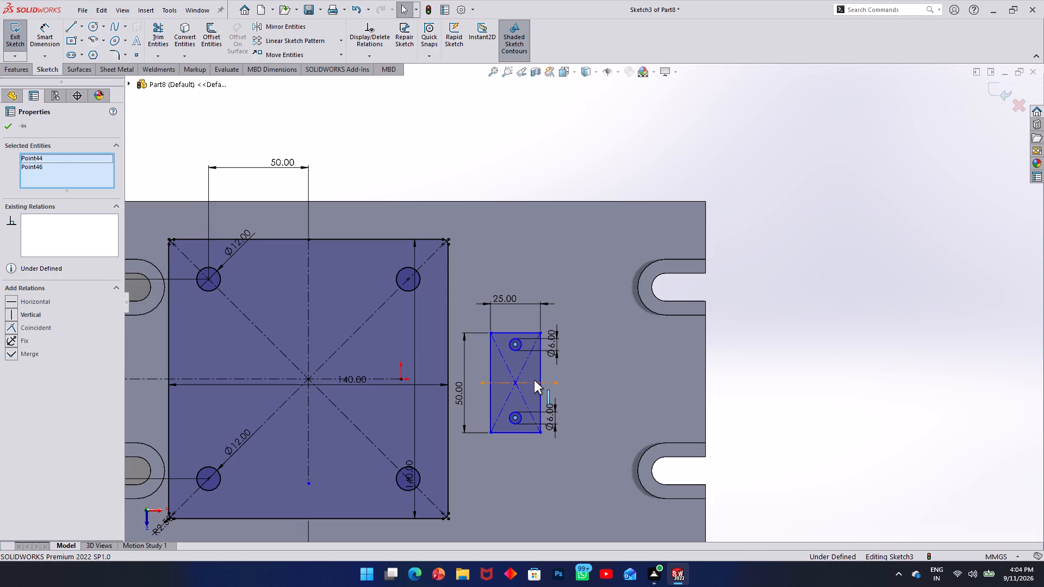
ctrl+click(534, 380)
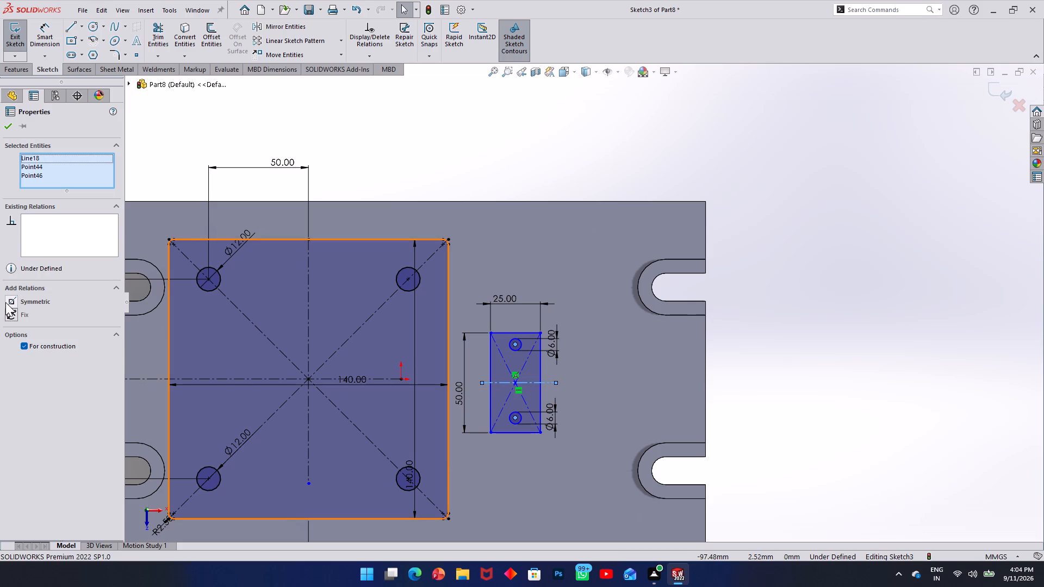
click(6, 302)
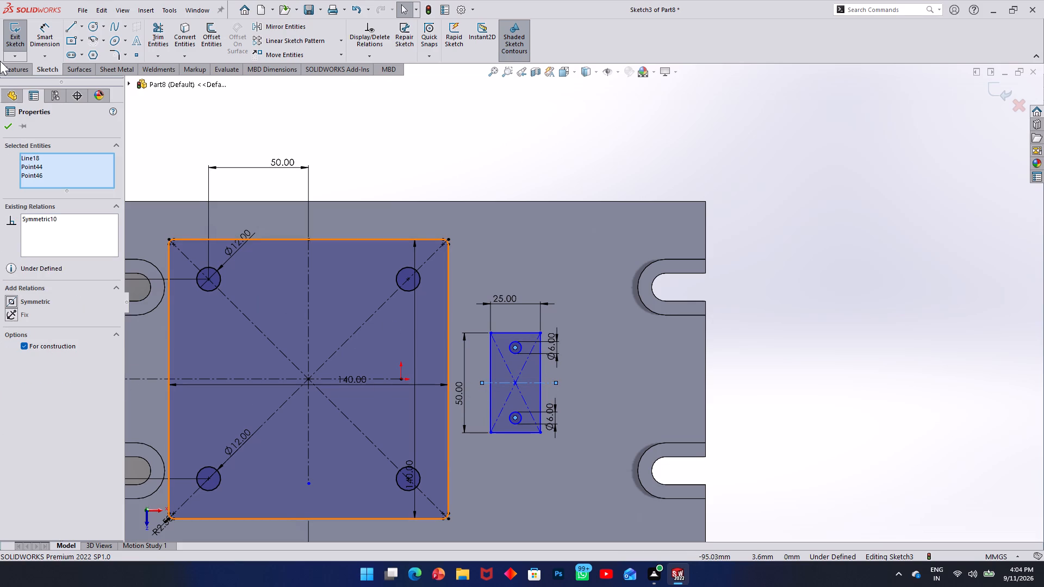
click(11, 132)
Dimension the vertical distance between the centers of the small rectangle's two circles to 38 mm.
click(42, 34)
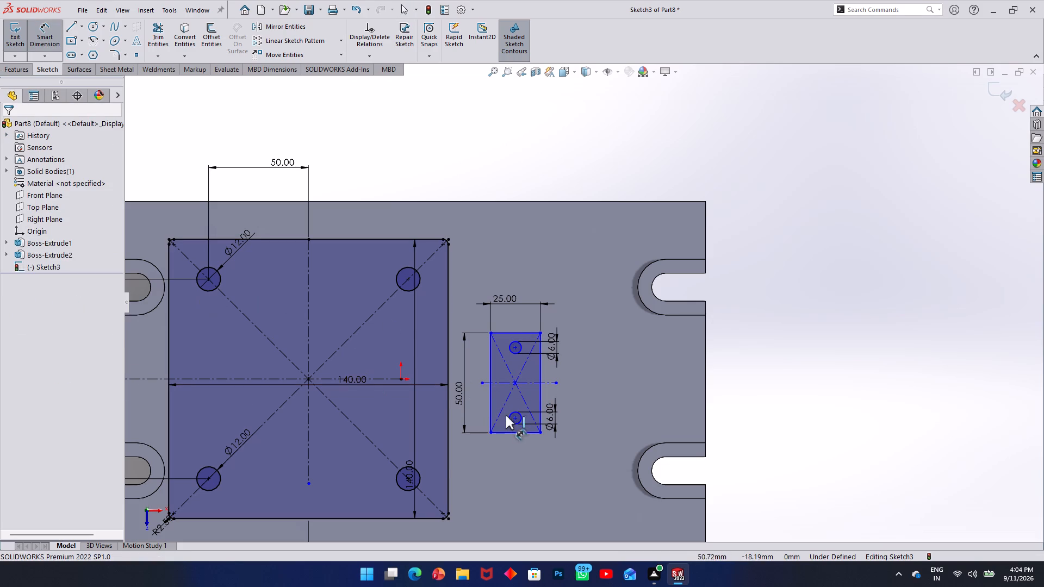
click(516, 419)
click(514, 349)
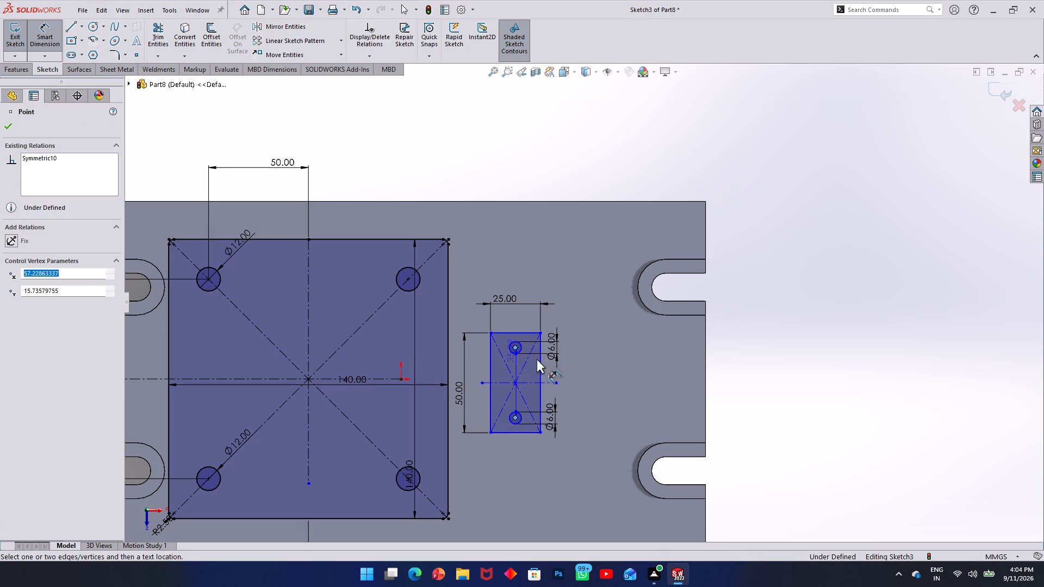
click(597, 368)
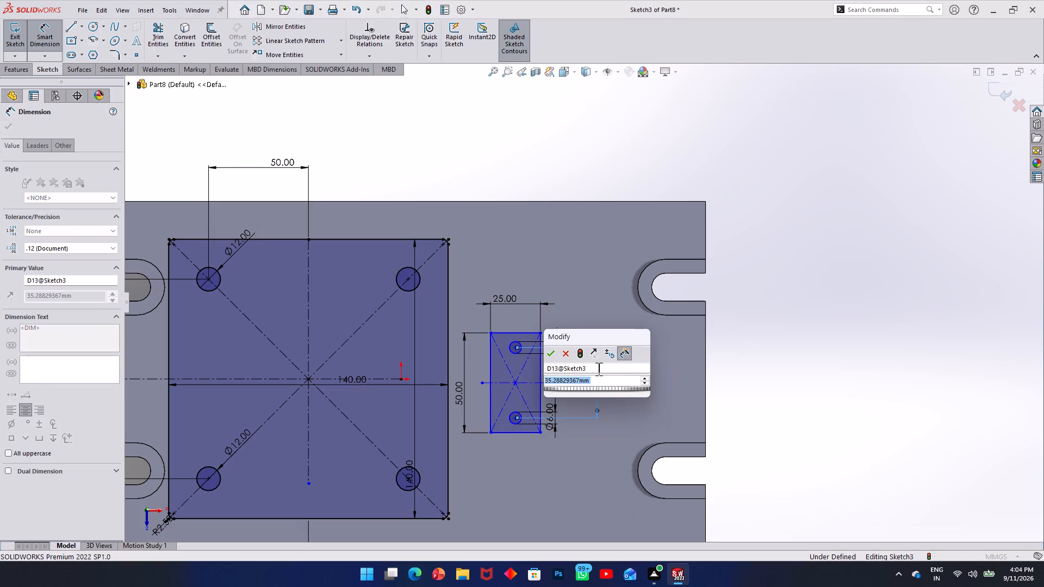
text(38)
key(Return)
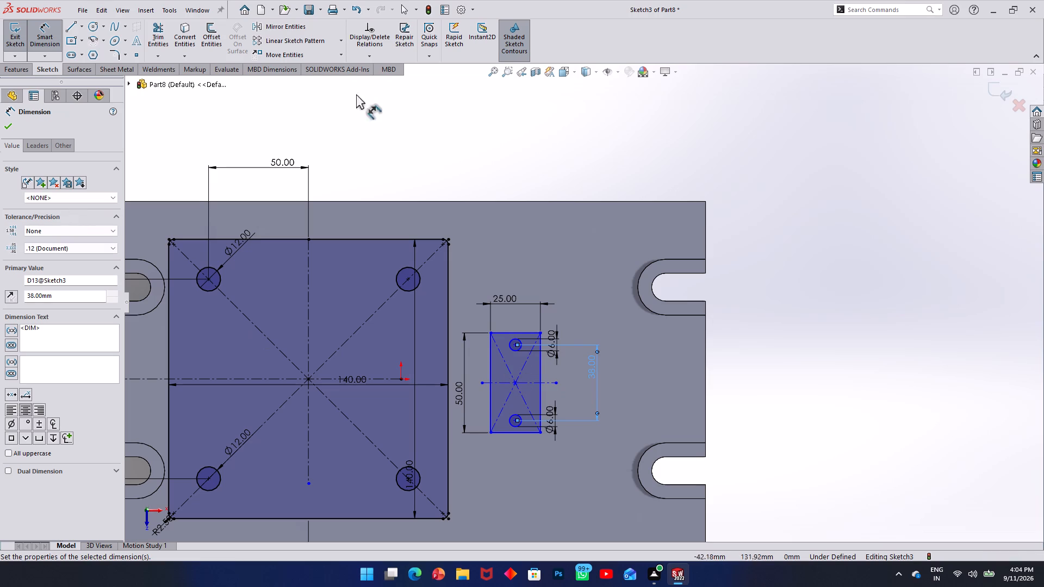
Apply a 2.5 mm Sketch Fillet to all four corners of the small rectangle.
click(490, 341)
click(495, 333)
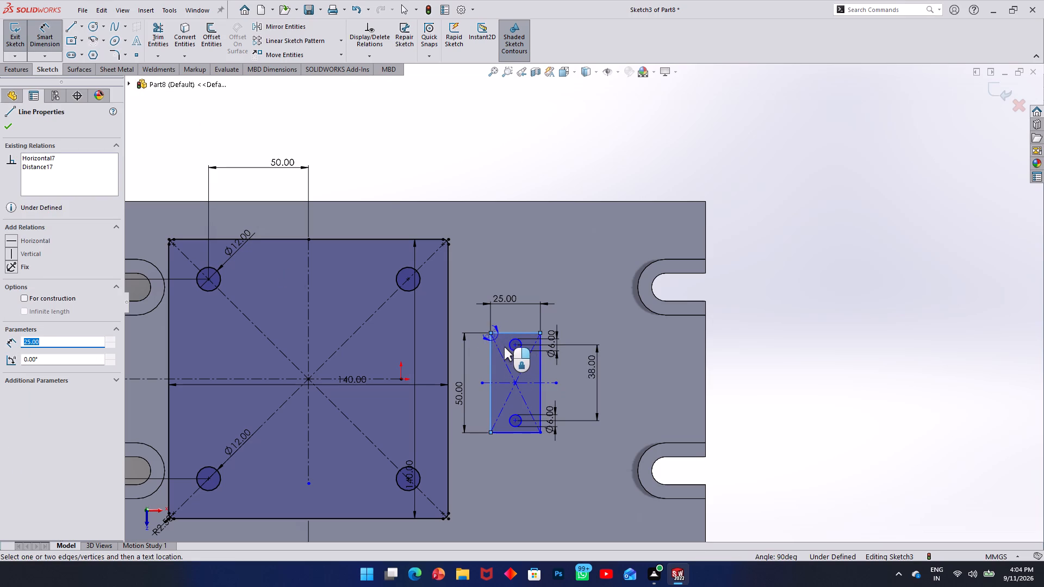
key(Escape)
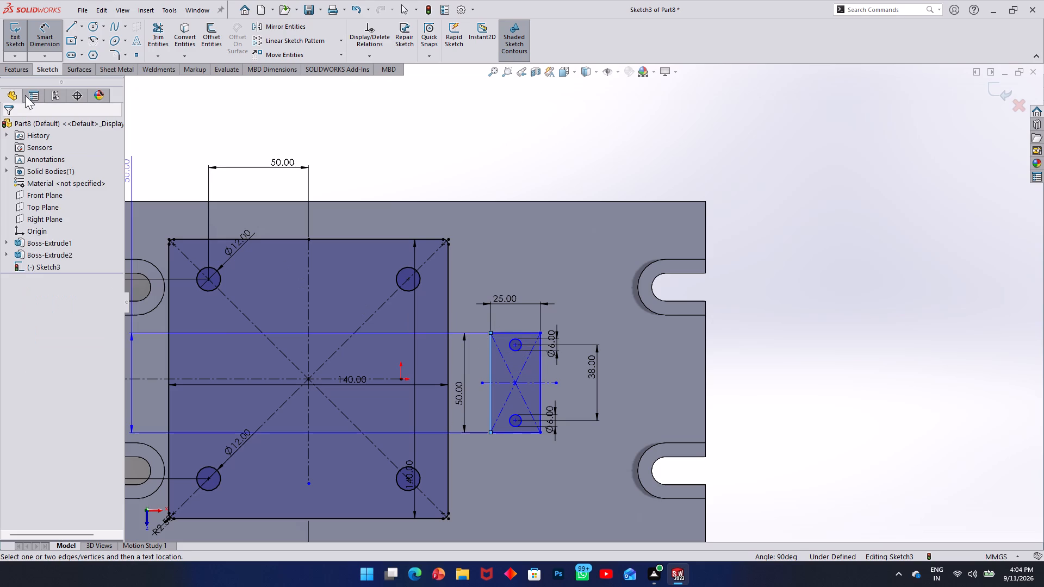
click(117, 52)
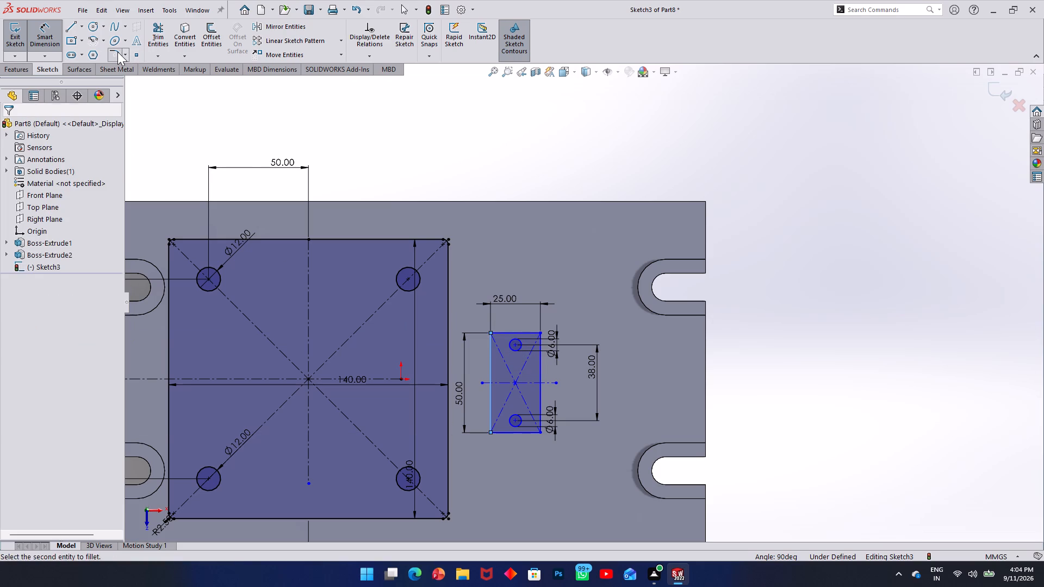
click(496, 333)
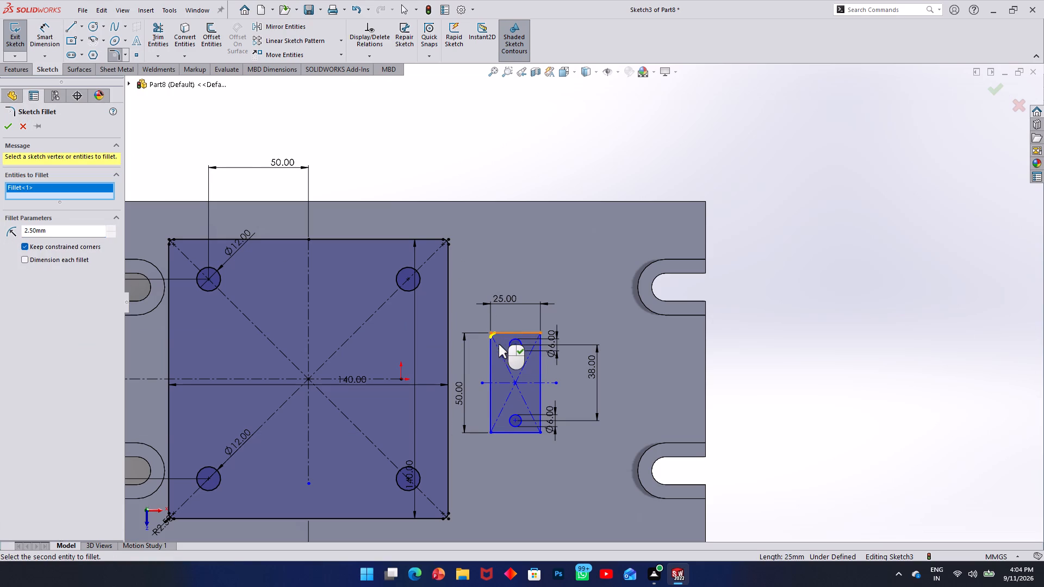
drag(57, 233, 0, 232)
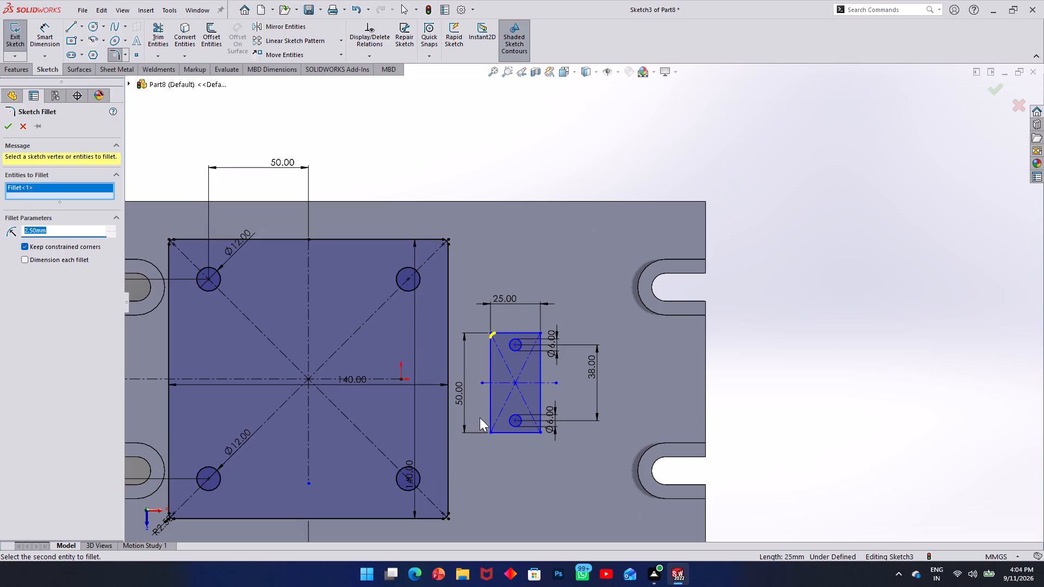
click(492, 427)
click(499, 430)
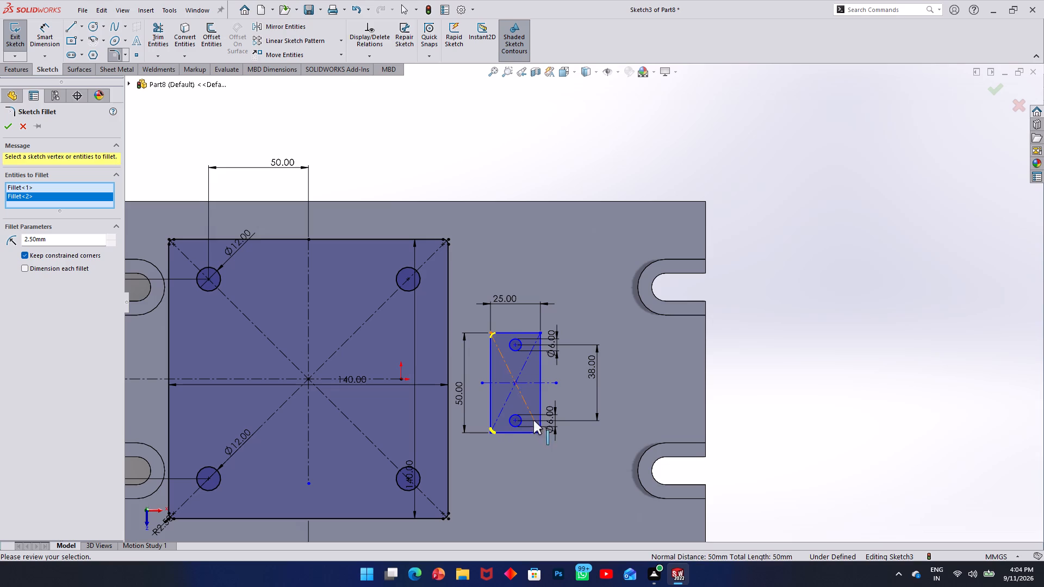
click(540, 427)
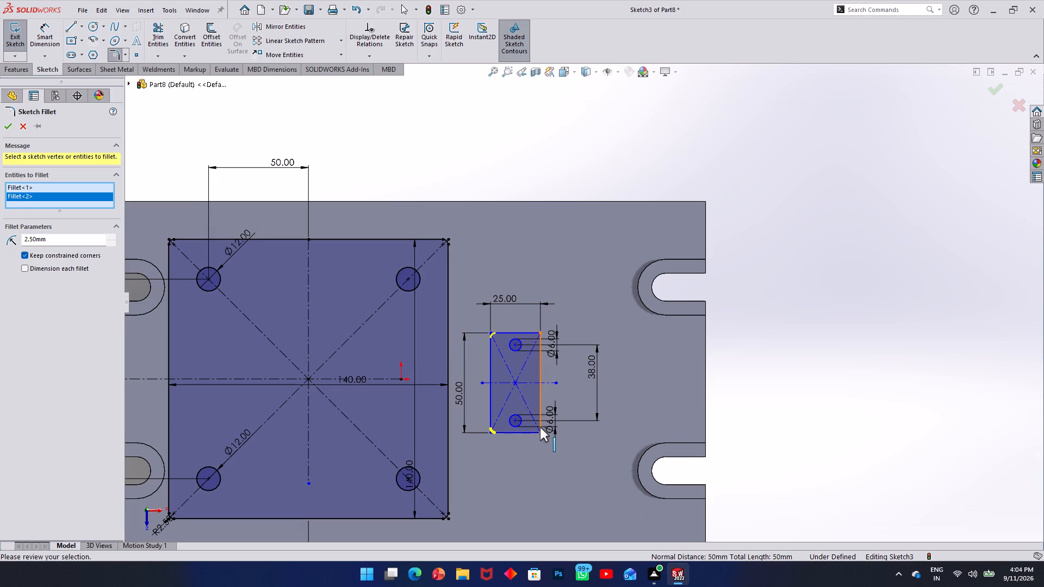
click(536, 434)
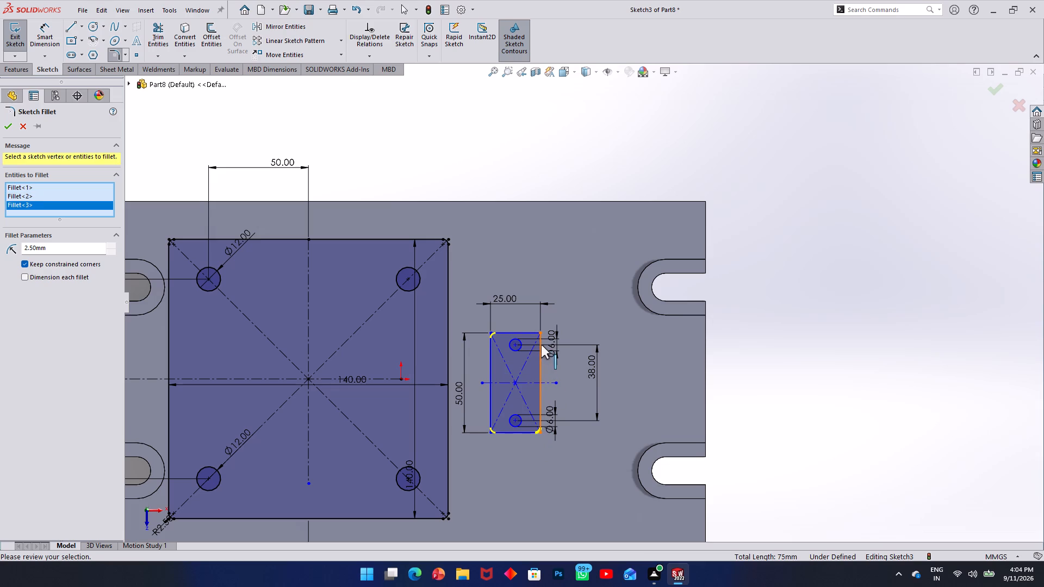
click(541, 345)
click(530, 333)
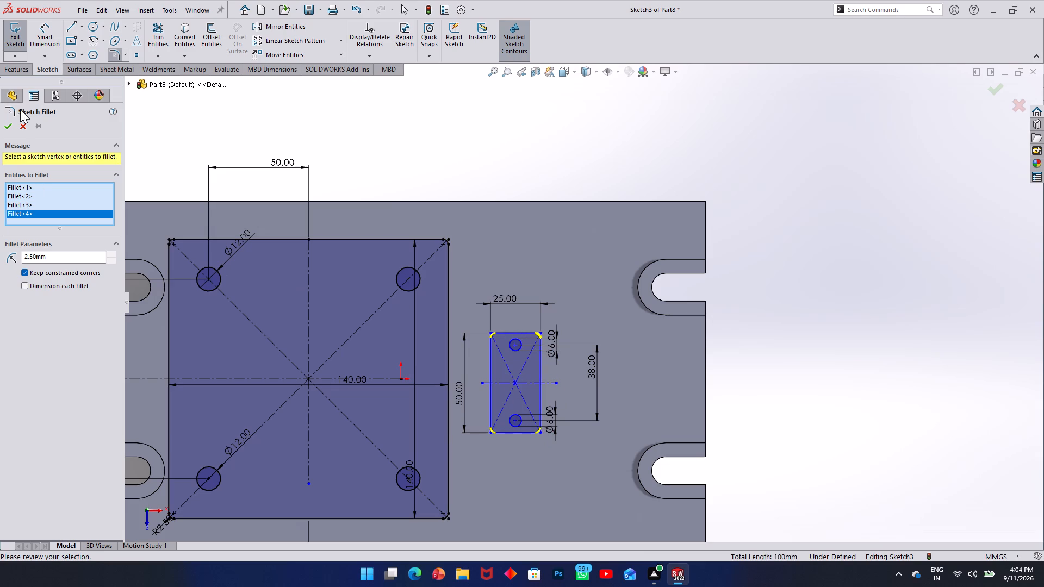
click(11, 121)
click(333, 120)
Sketch two concentric circles, about 21 mm and 12 mm in diameter, between the small rectangle and the plate's upper-right slot.
scroll(514, 264, up, 3)
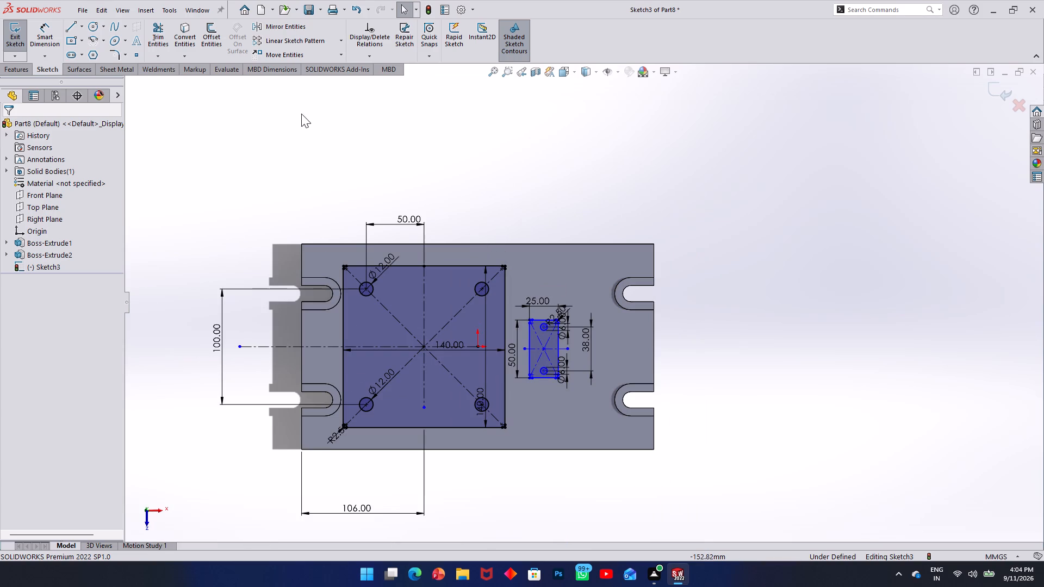
click(90, 29)
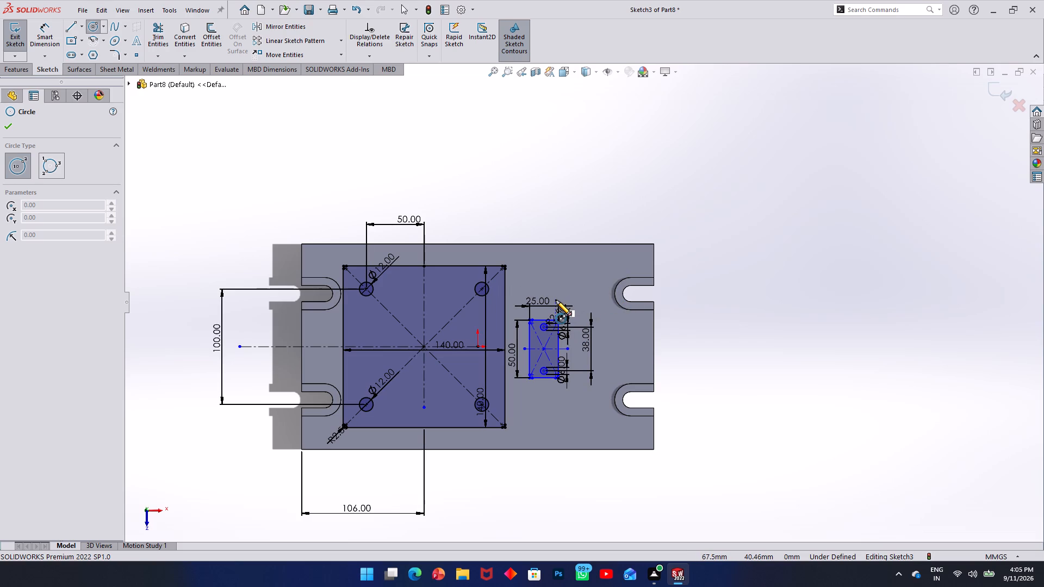
click(587, 298)
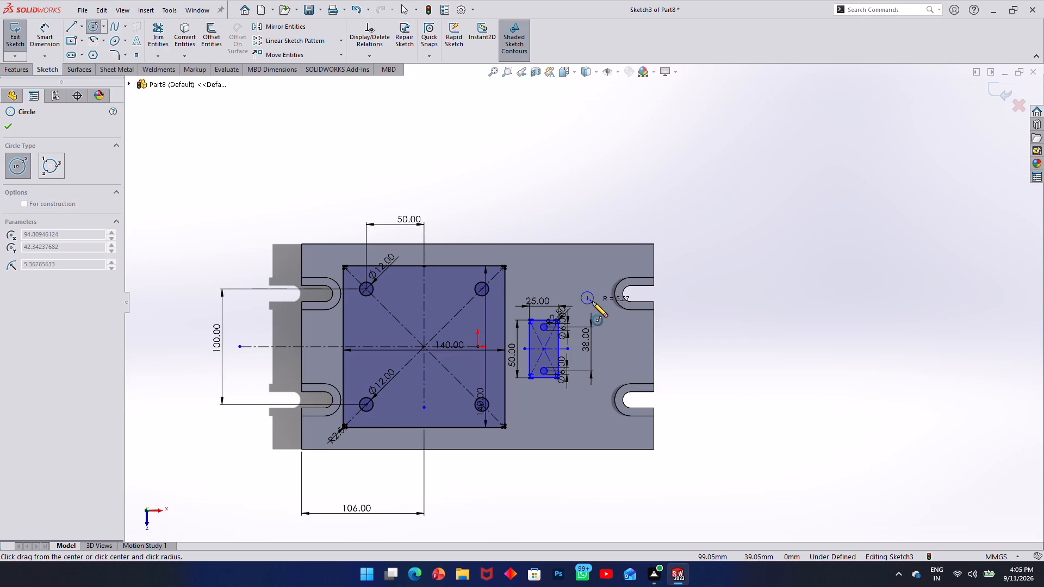
click(598, 304)
click(588, 298)
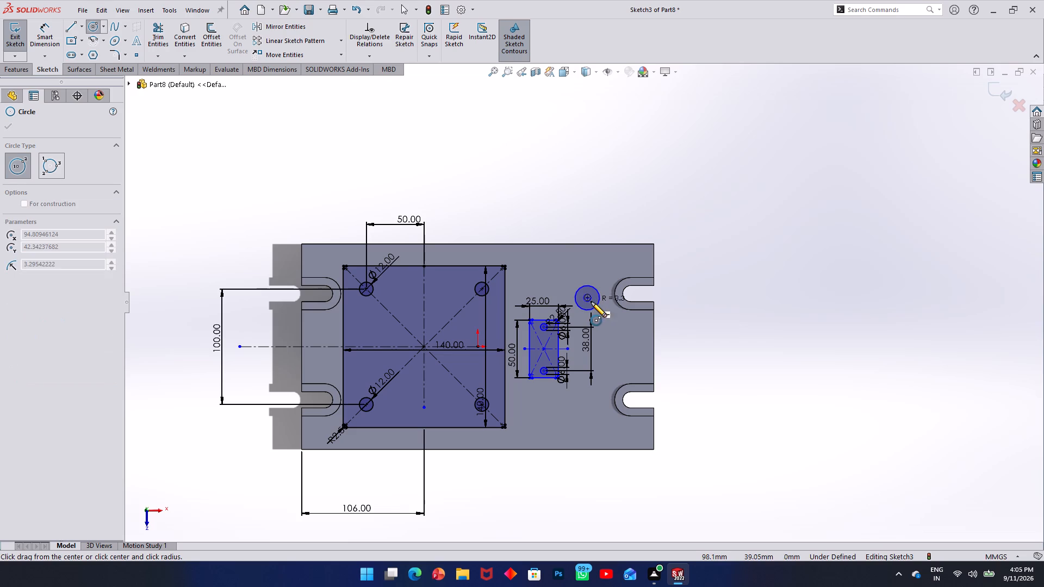
click(593, 302)
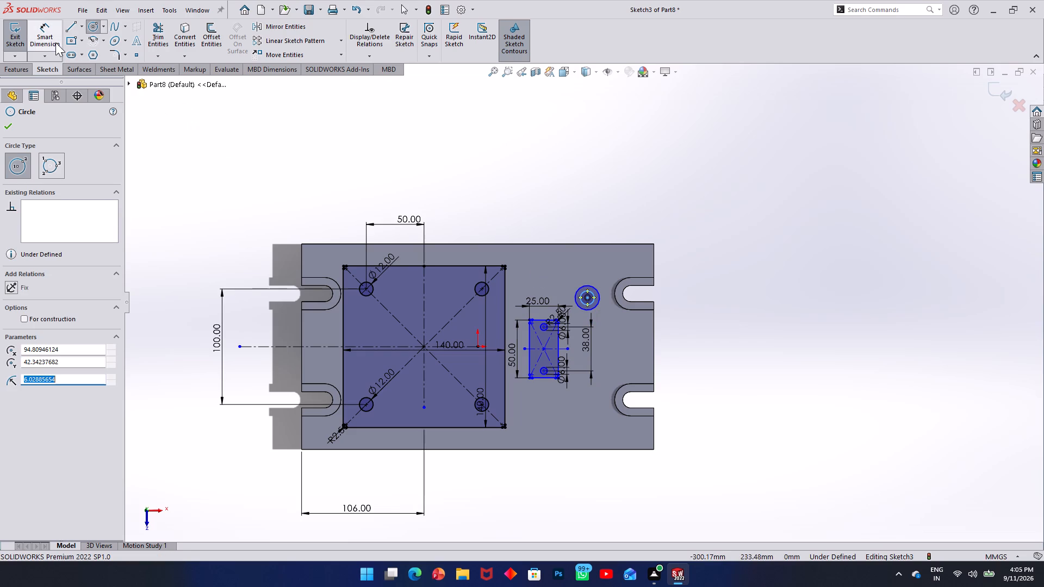
Dimension the new concentric circles to 20 mm outer diameter and 12 mm inner diameter.
click(53, 40)
click(594, 286)
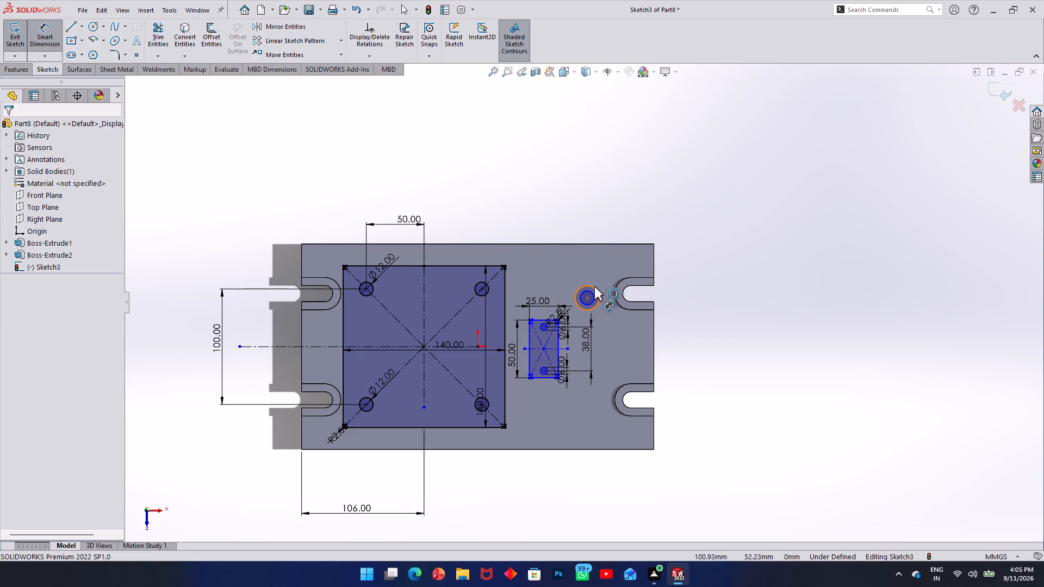
click(608, 213)
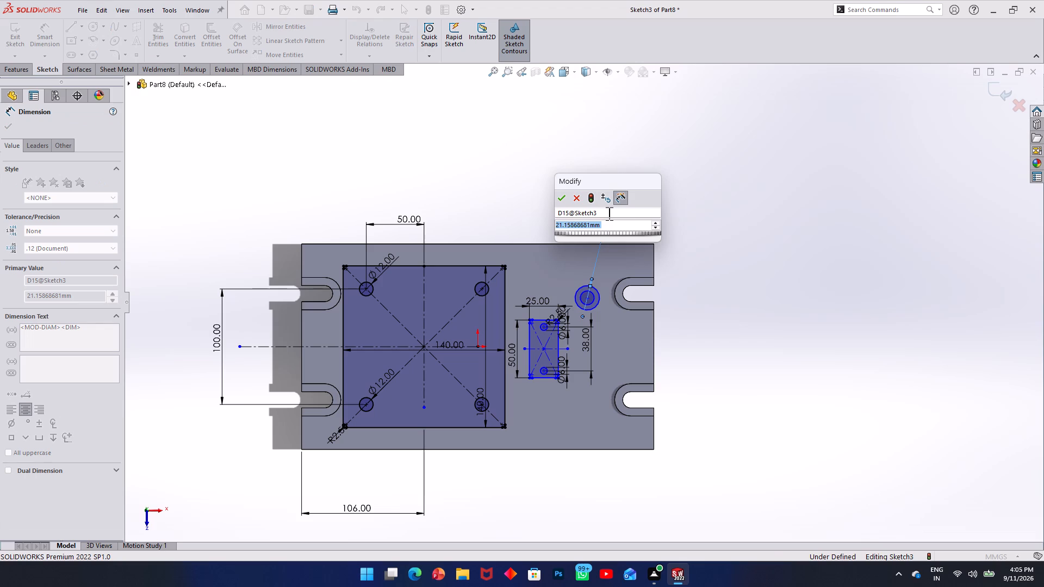
key(2)
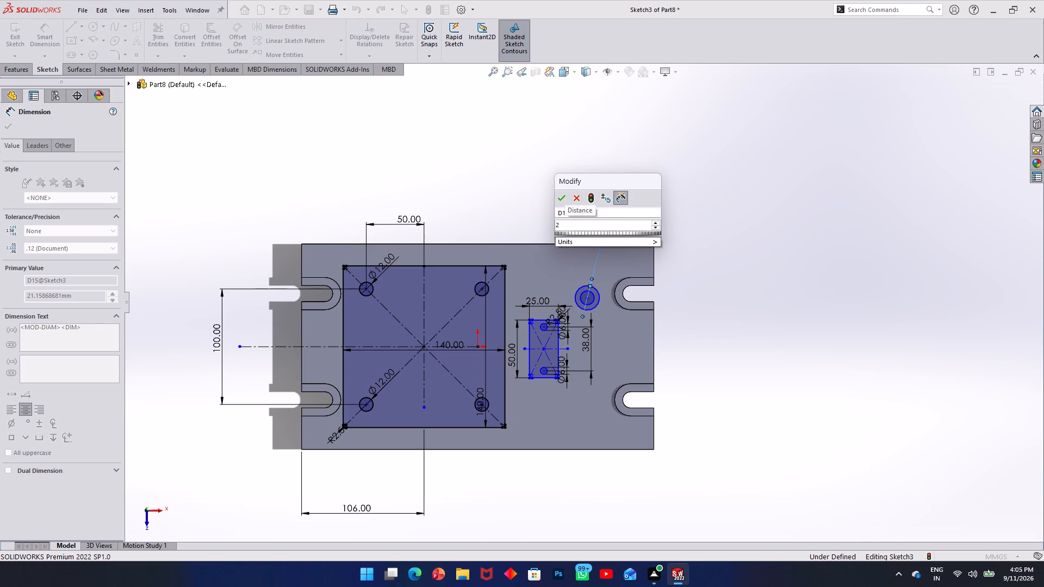
key(0)
key(Return)
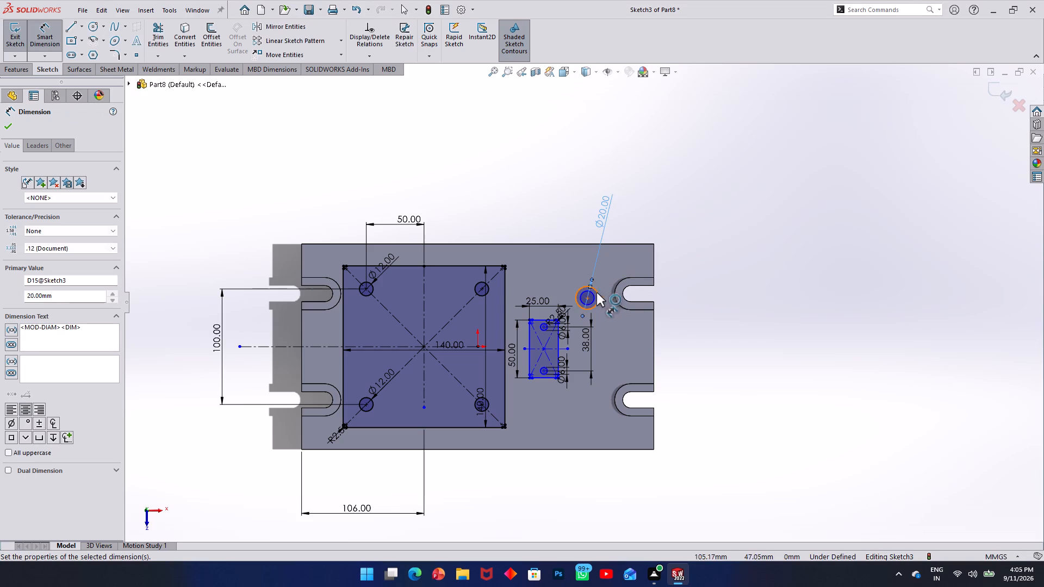
click(594, 299)
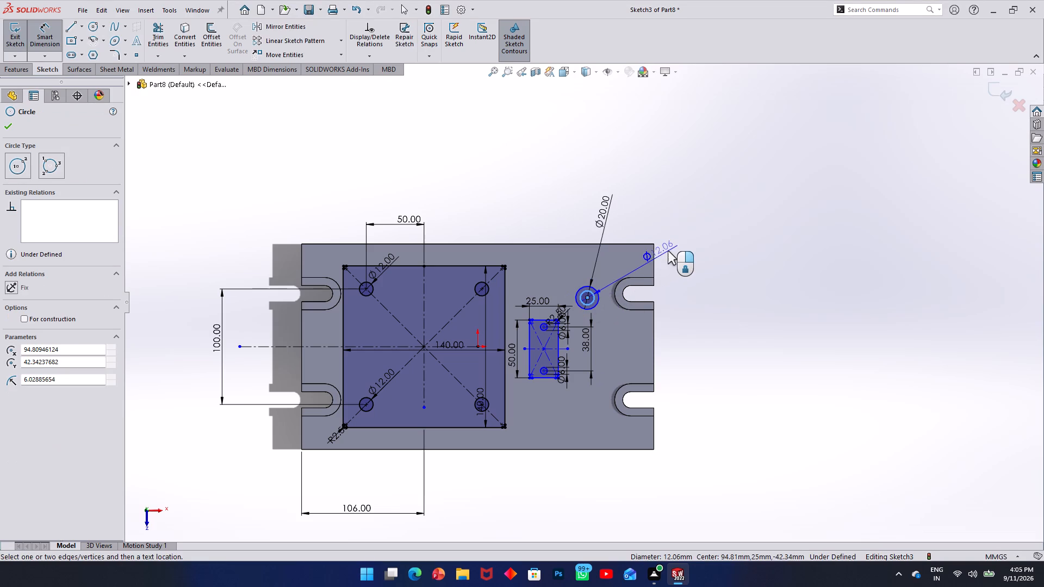
click(668, 250)
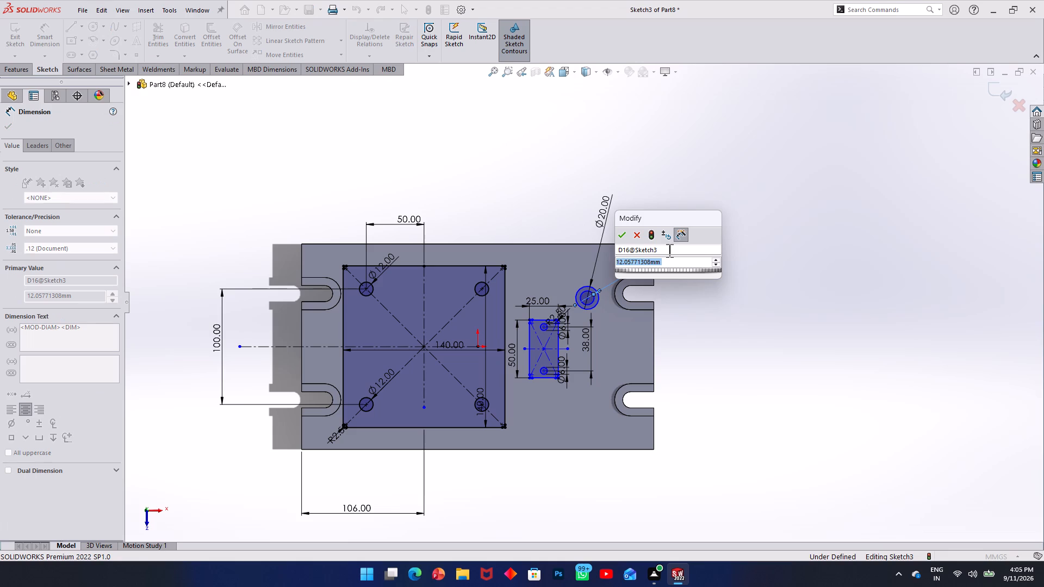
text(12)
key(Return)
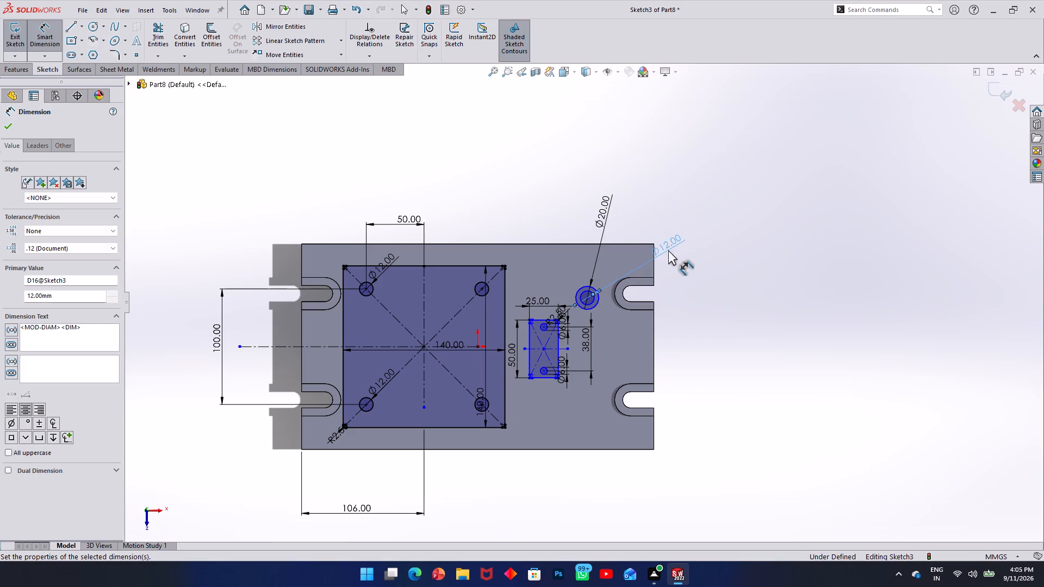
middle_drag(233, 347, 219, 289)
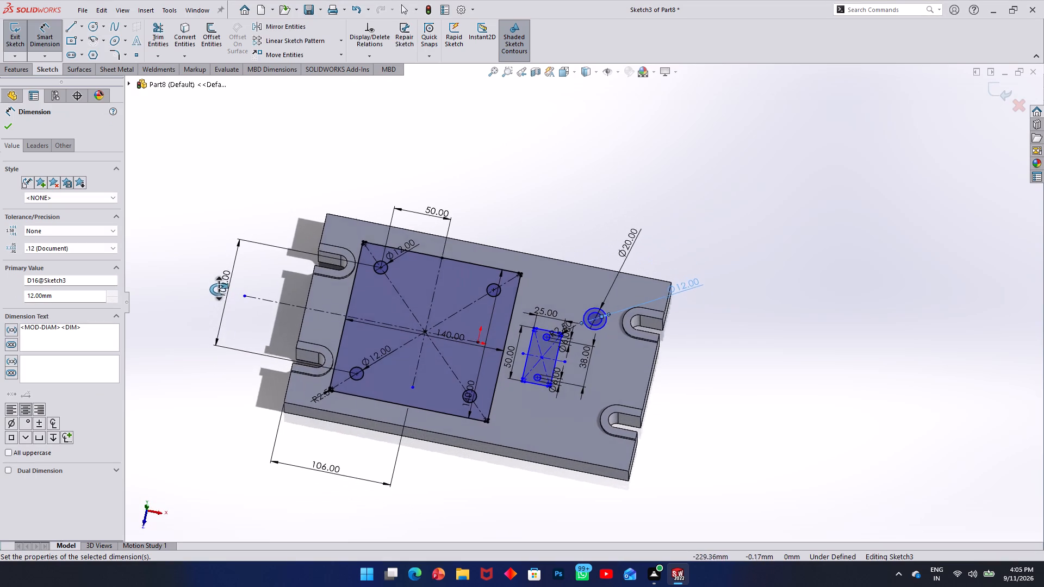
Finish the sketch and extrude the holed square, small rectangle and ring profiles 3 mm blind from the plate's top face, merging the result.
middle_drag(219, 289, 224, 276)
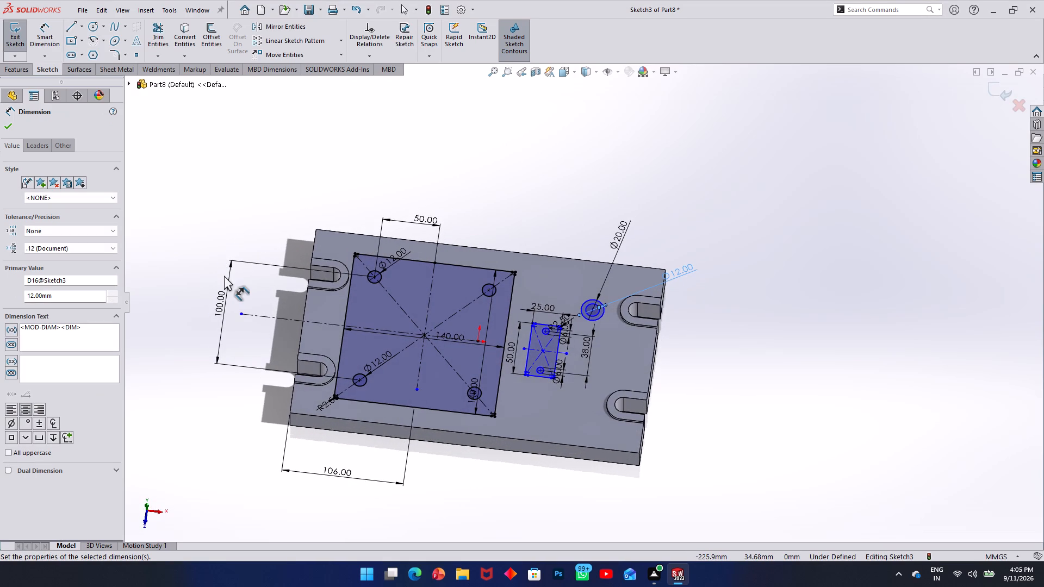
click(13, 43)
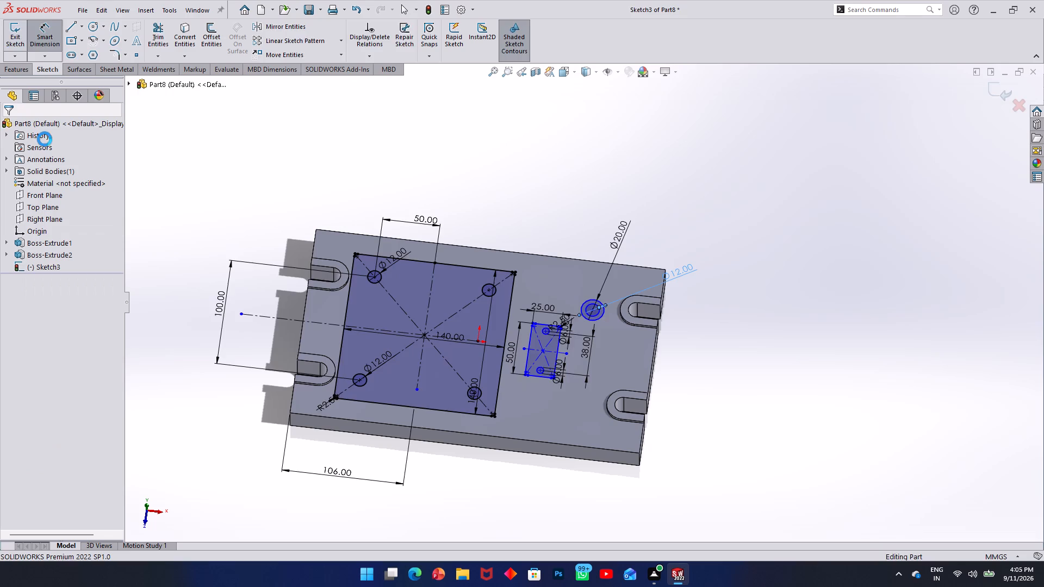
click(16, 68)
click(19, 31)
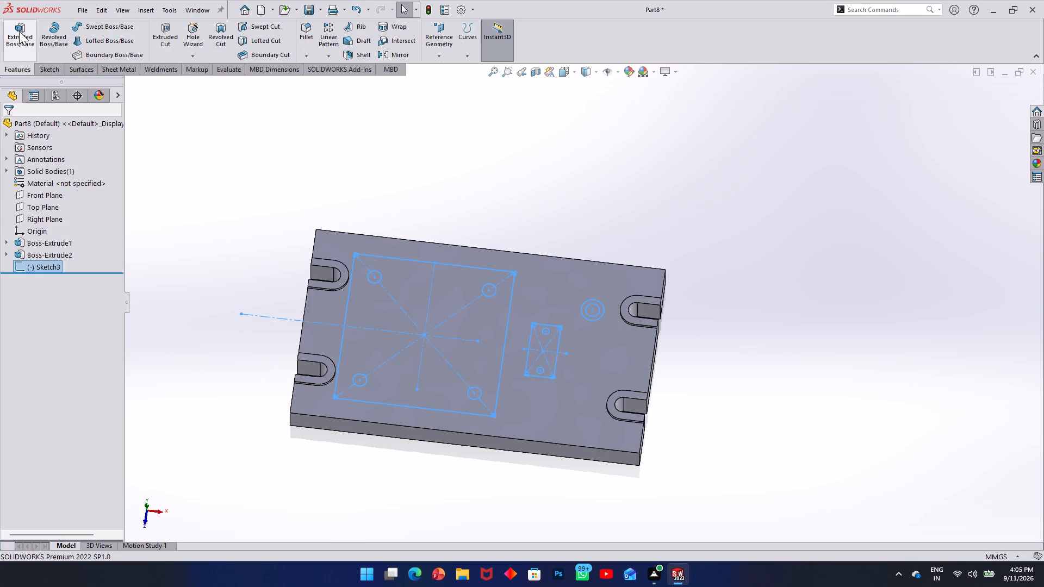
scroll(395, 356, up, 1)
middle_drag(394, 354, 389, 344)
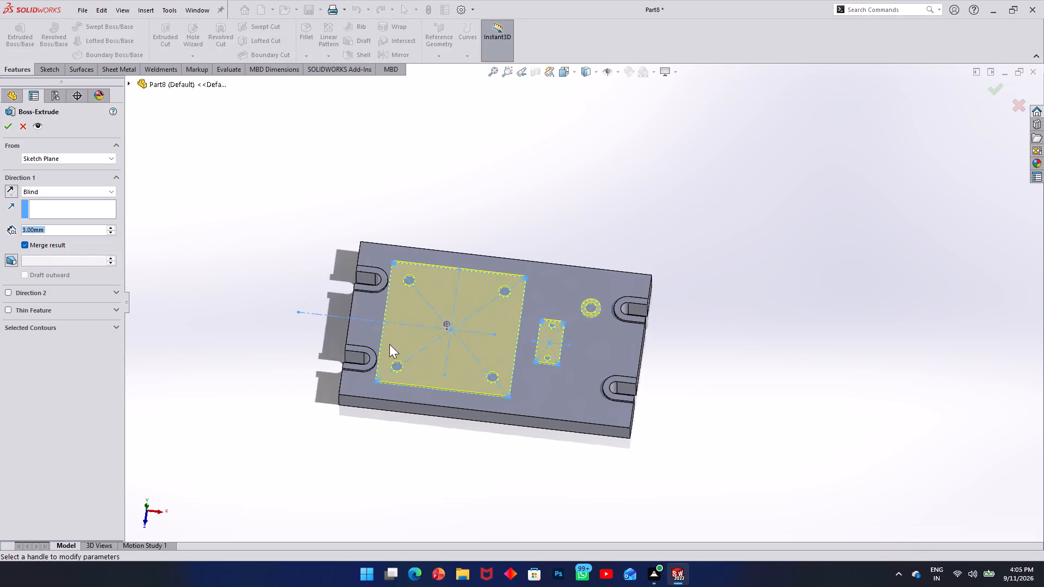
middle_drag(389, 344, 377, 279)
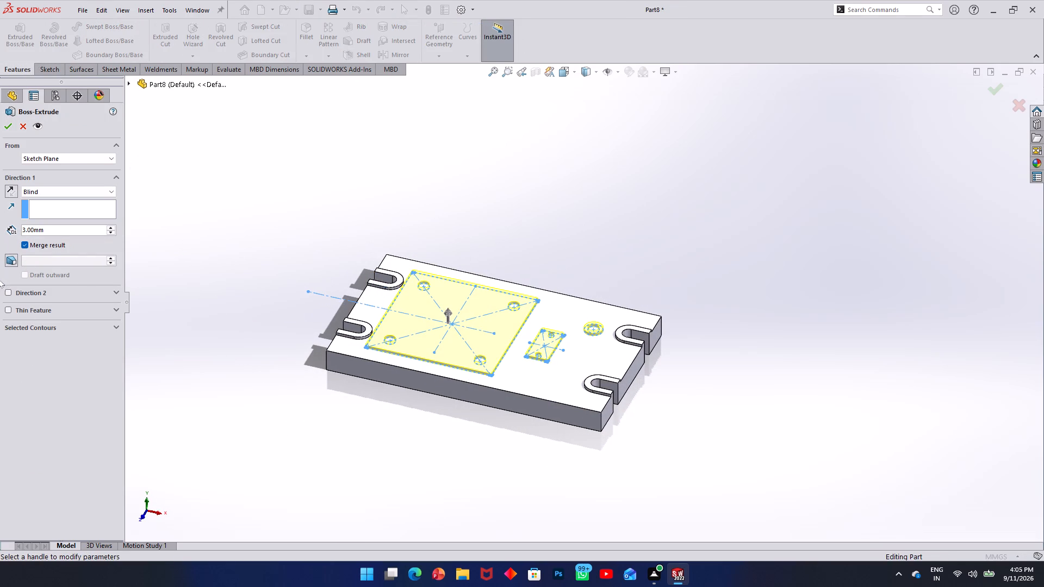
click(9, 127)
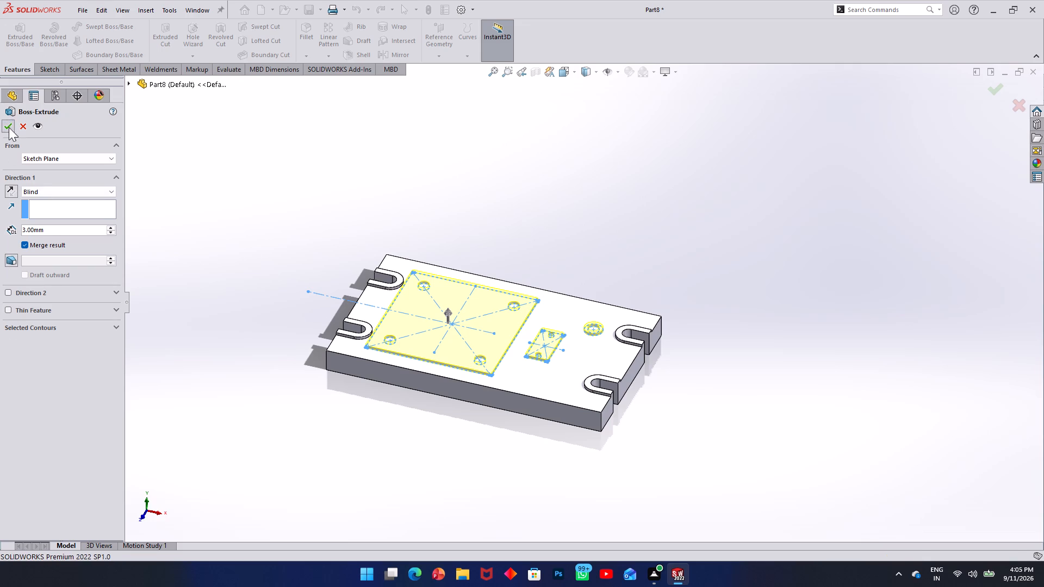
click(269, 402)
Start a Fillet on the plate's front-left vertical corner edge with a 12.5 mm symmetric radius.
scroll(352, 297, down, 3)
scroll(401, 306, up, 1)
middle_drag(407, 313, 419, 442)
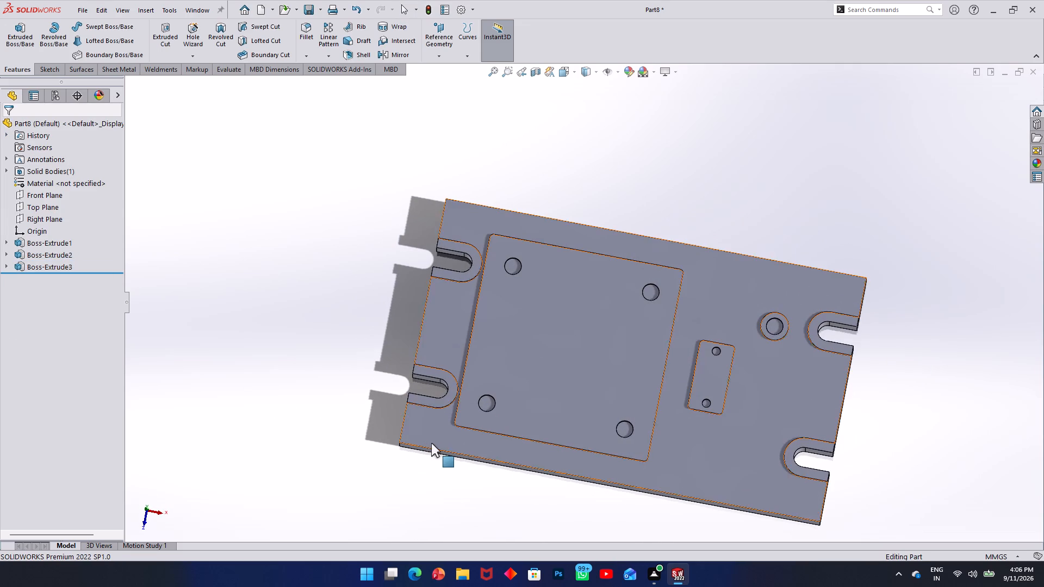
middle_drag(439, 423, 440, 308)
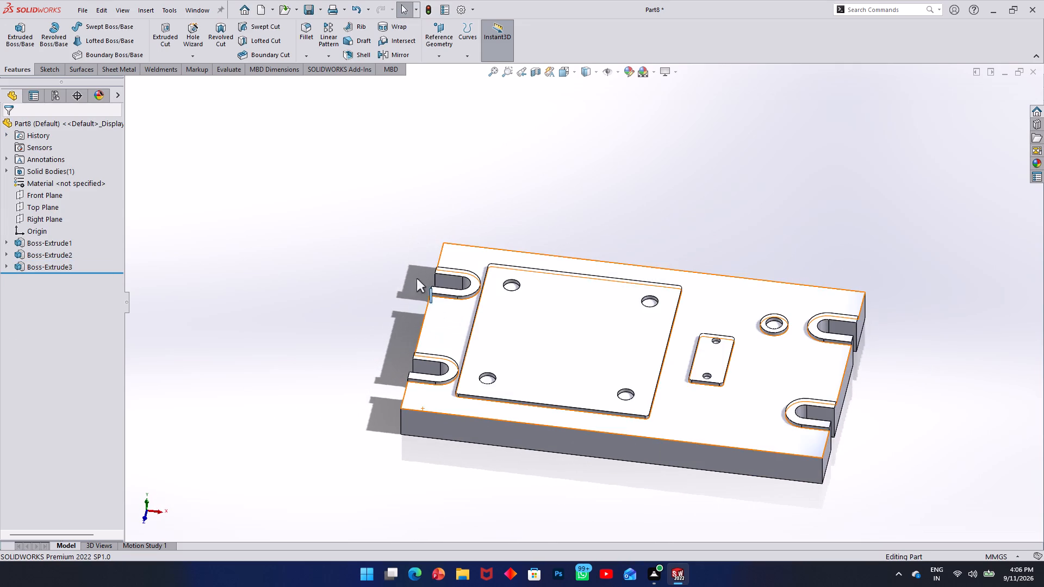
click(304, 33)
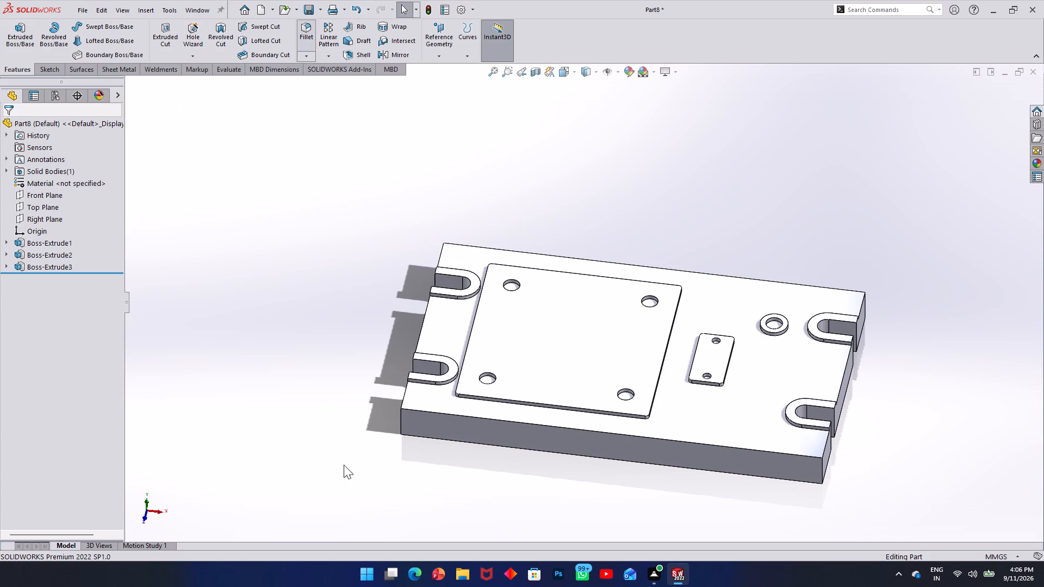
click(401, 420)
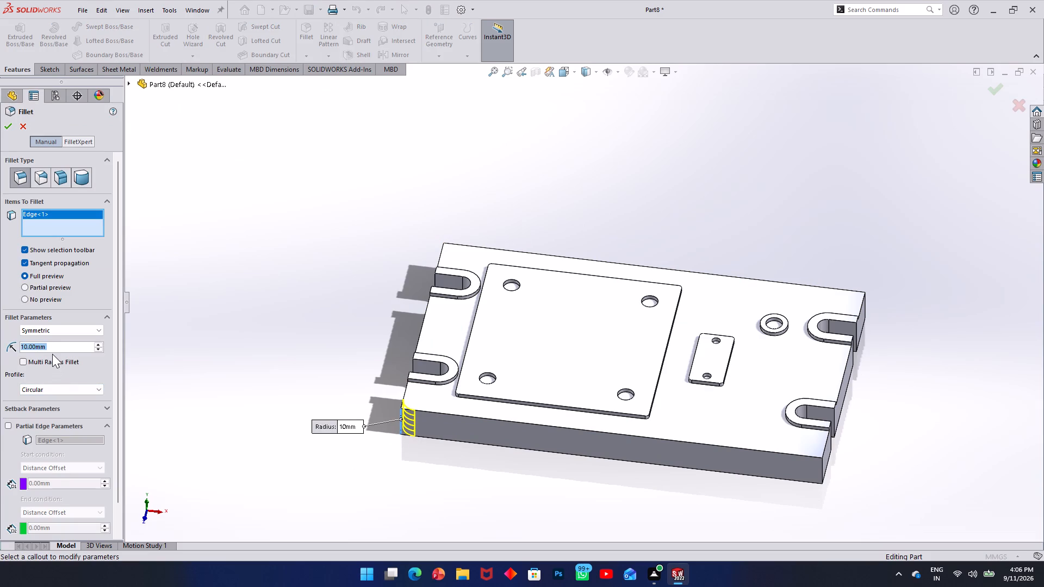
text(2.5)
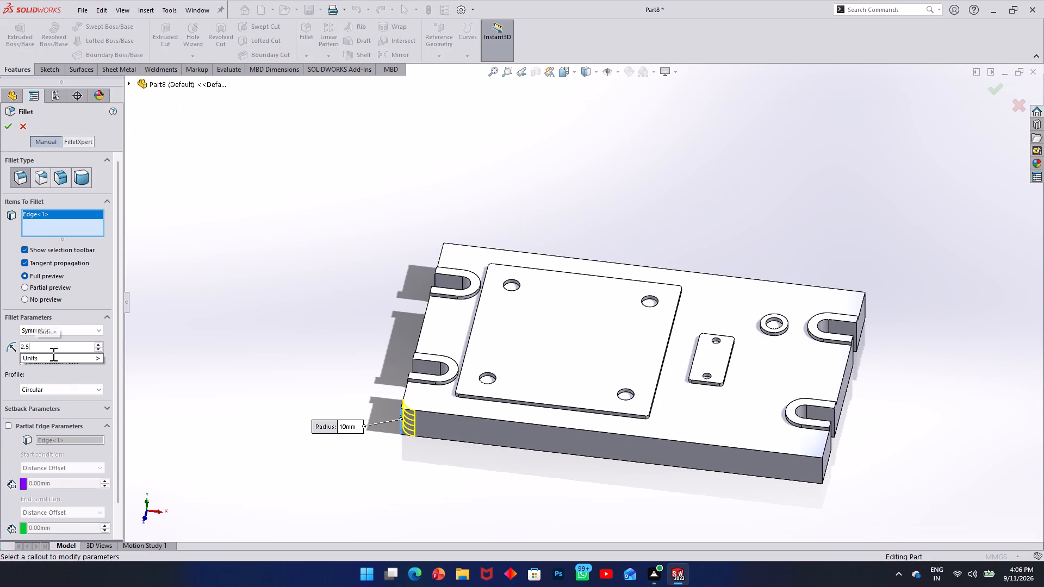
key(Return)
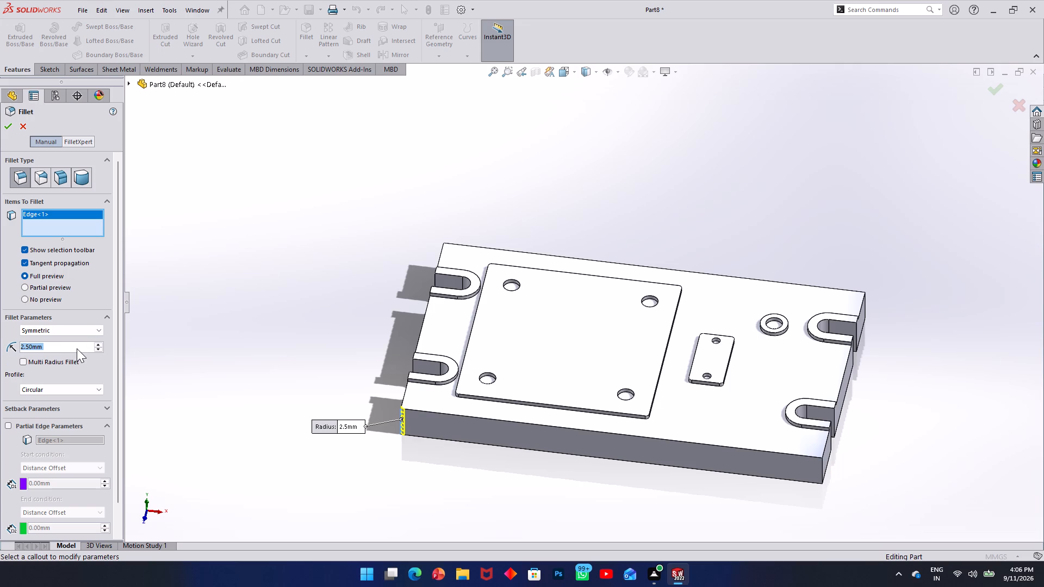
text(12.5)
key(Return)
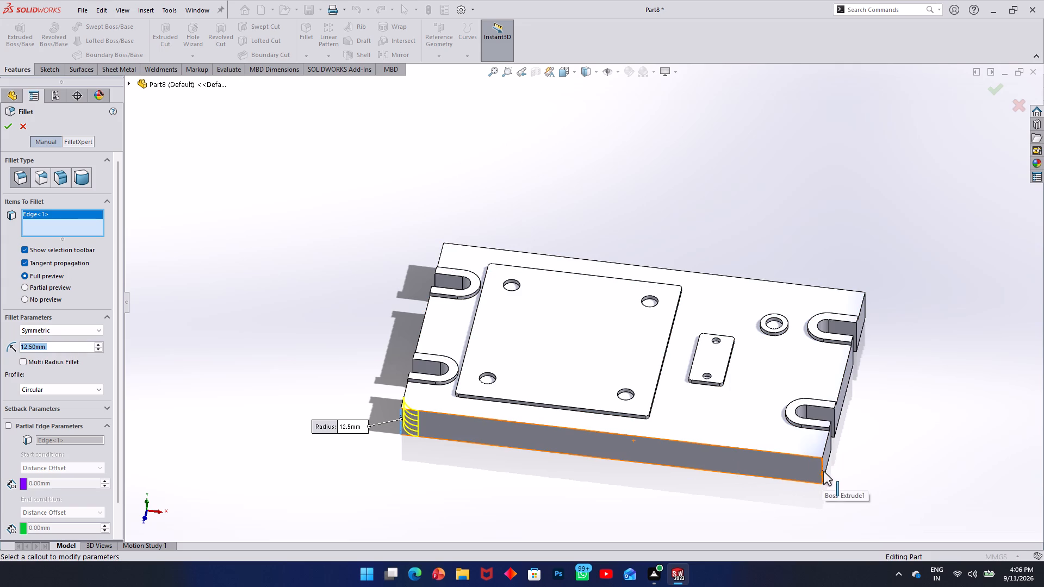
Add the plate's other three vertical corner edges to the 12.5 mm fillet and apply it.
middle_drag(837, 445, 821, 462)
scroll(790, 497, down, 4)
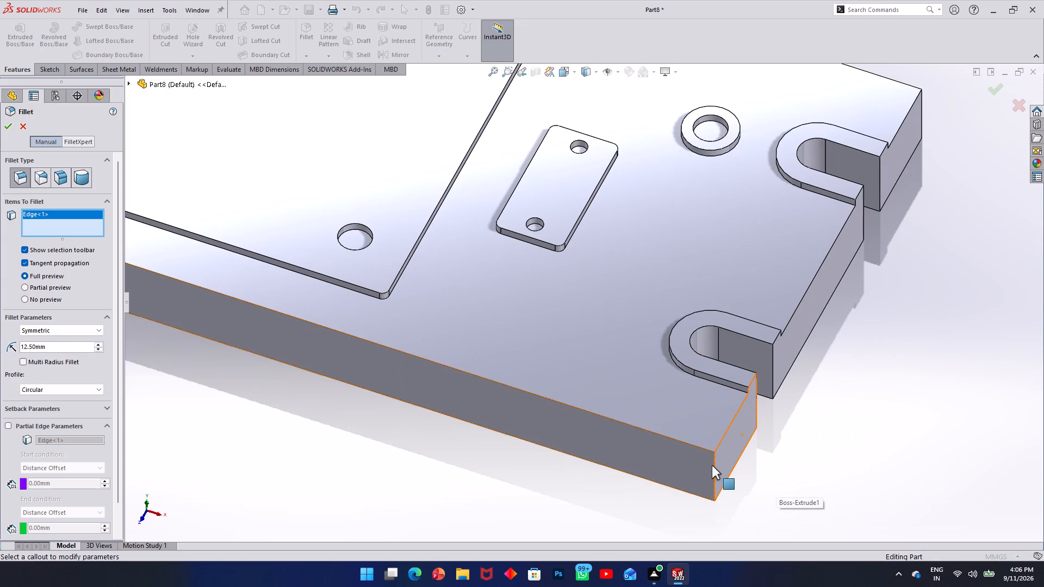
click(714, 472)
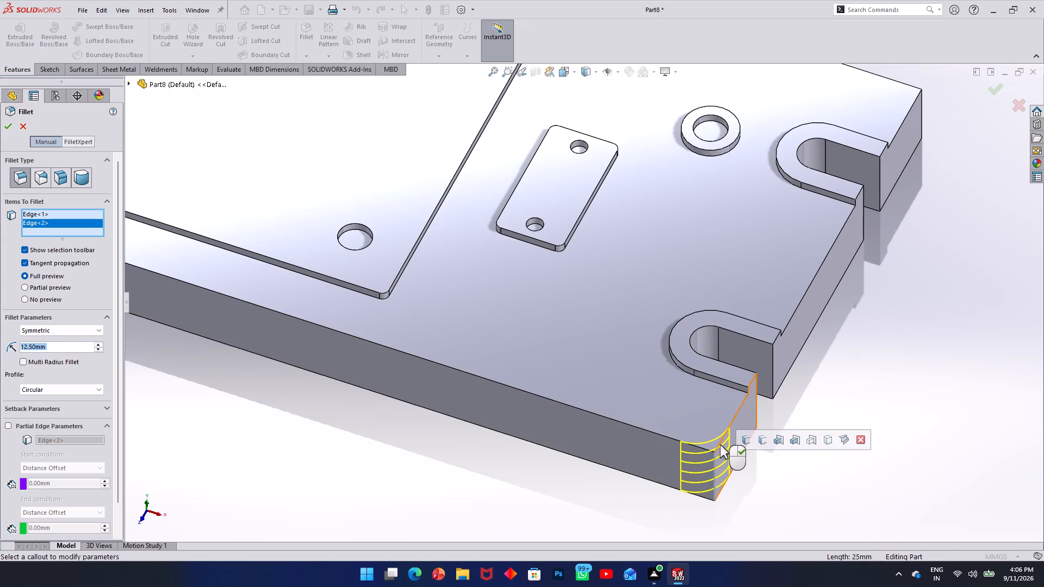
scroll(720, 445, up, 6)
middle_drag(719, 258, 542, 294)
scroll(705, 283, up, 1)
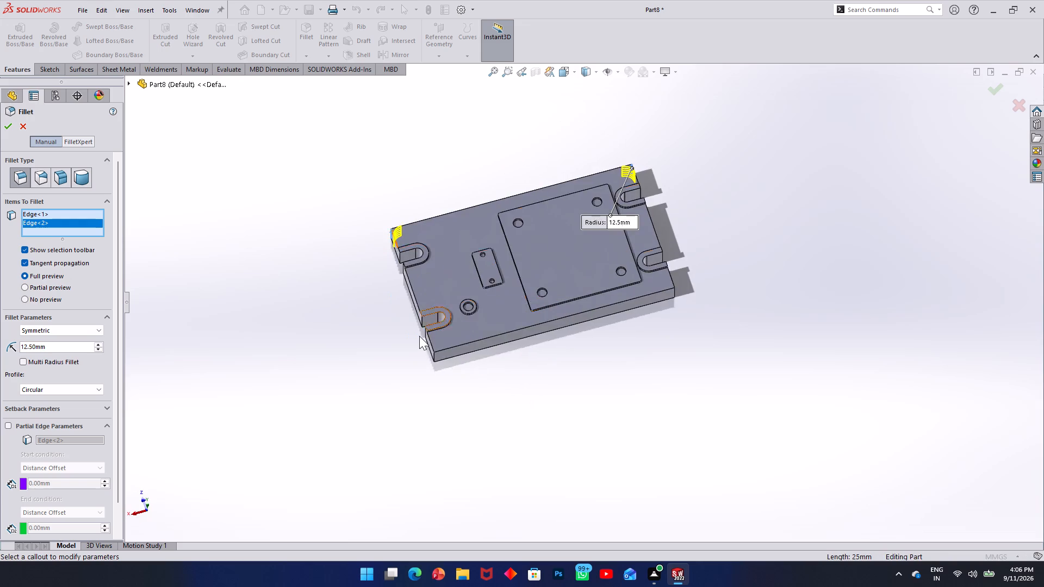
scroll(418, 337, down, 8)
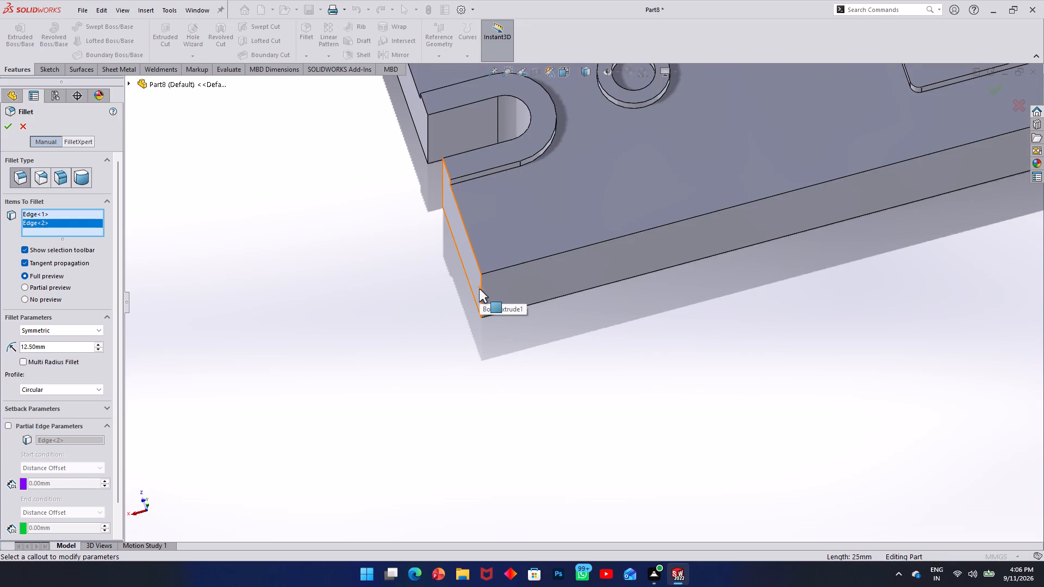
click(482, 290)
scroll(489, 290, up, 6)
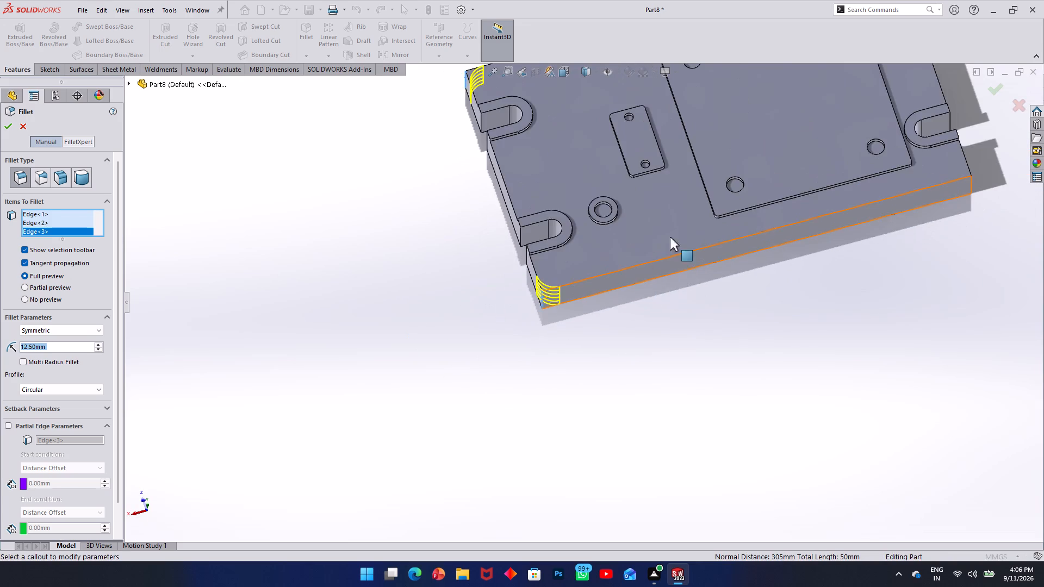
scroll(872, 198, down, 8)
click(847, 253)
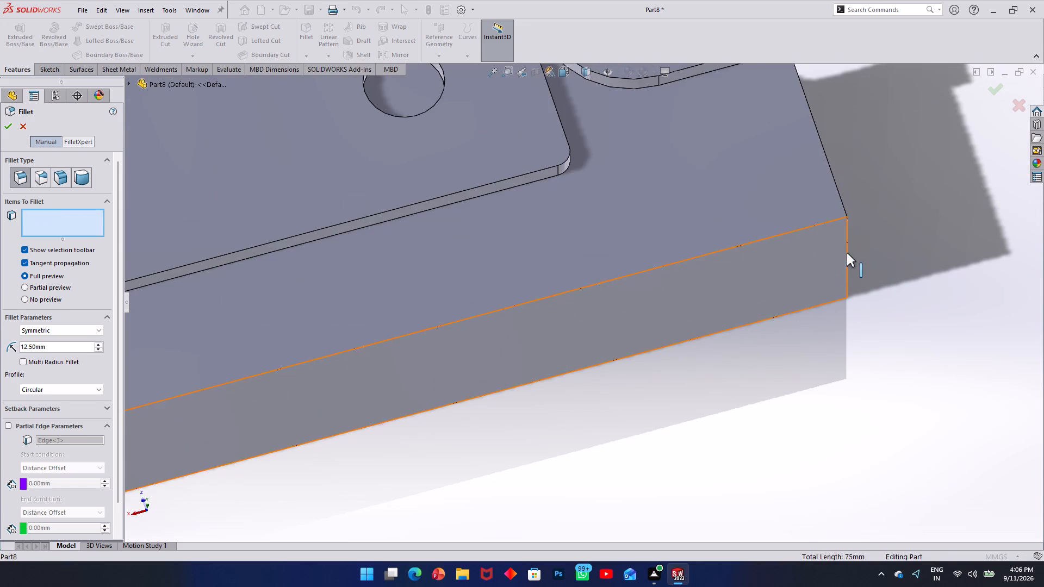
scroll(569, 260, up, 9)
scroll(229, 236, down, 2)
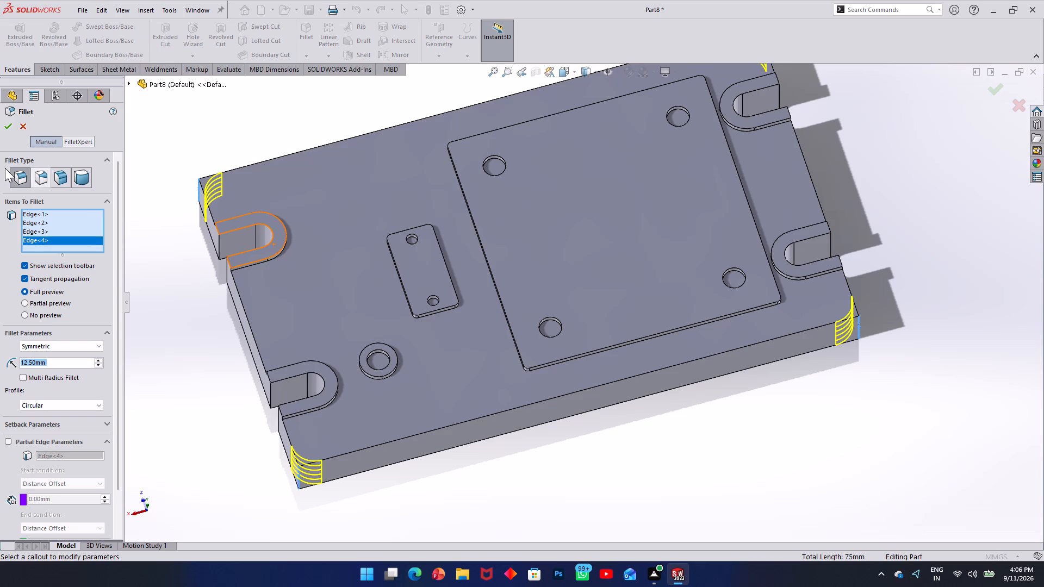
click(1, 124)
click(5, 126)
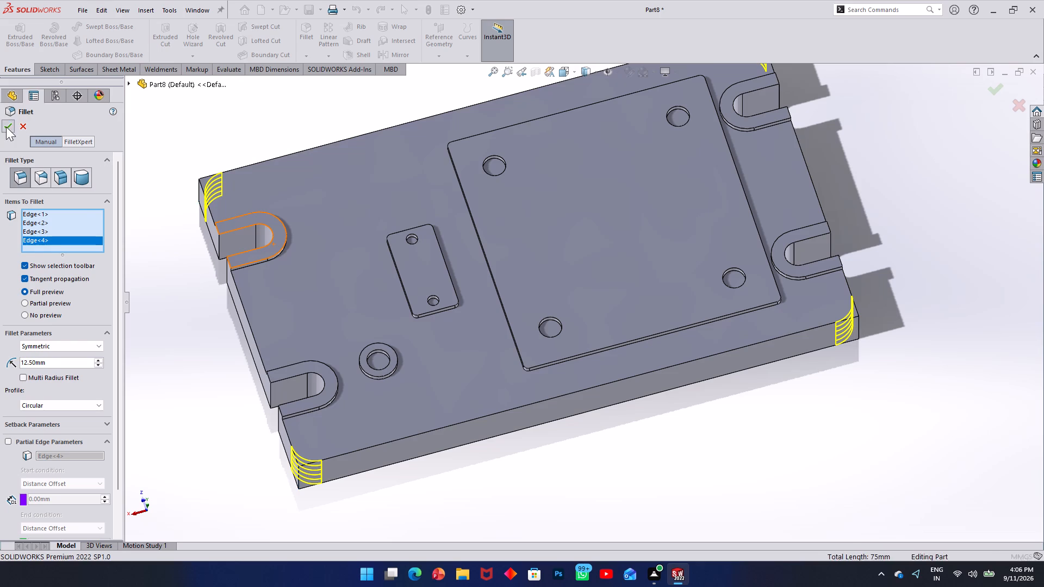
Edit the sketch of the third extrusion, Sketch3, and set the large square's corner fillet radius to 12.5 mm.
scroll(230, 266, up, 4)
scroll(436, 211, up, 1)
middle_drag(447, 239, 465, 355)
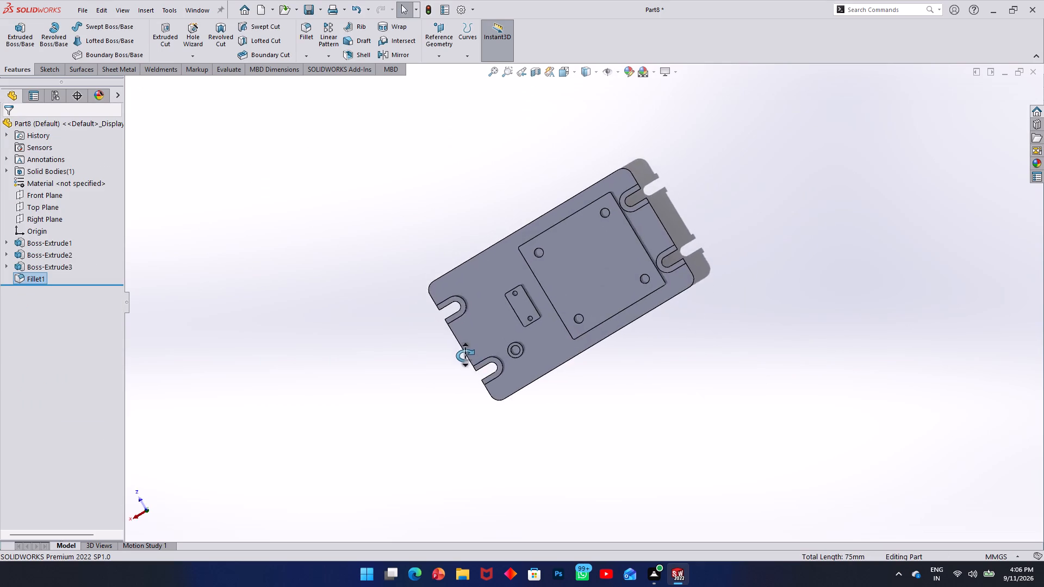
middle_drag(465, 355, 658, 388)
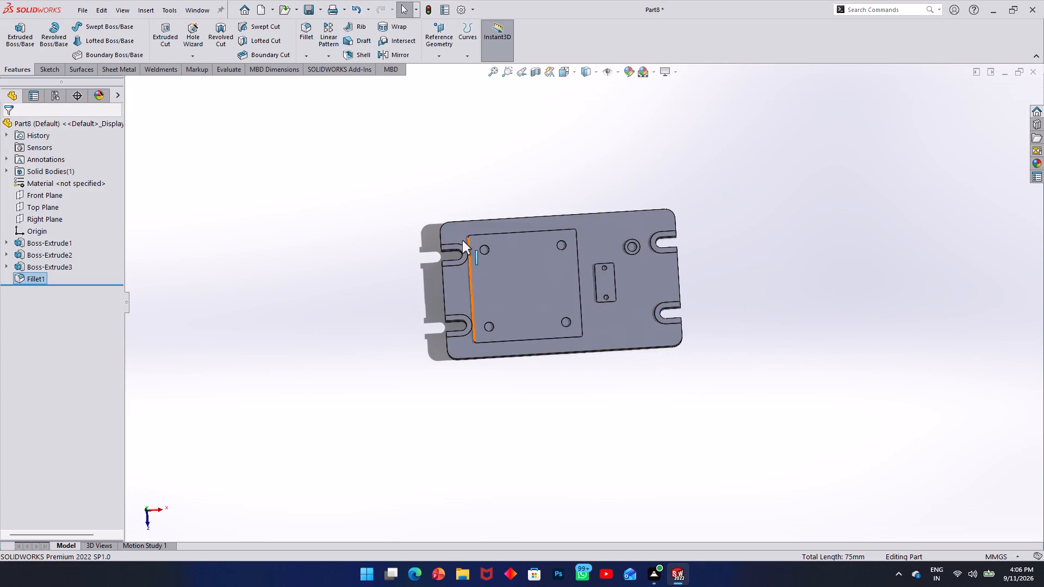
scroll(462, 238, down, 2)
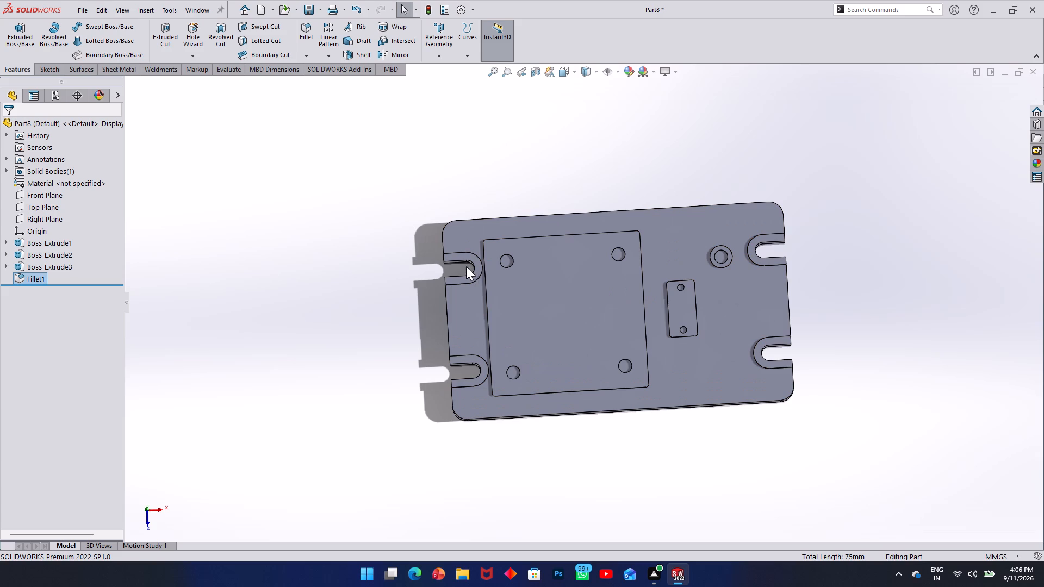
click(7, 264)
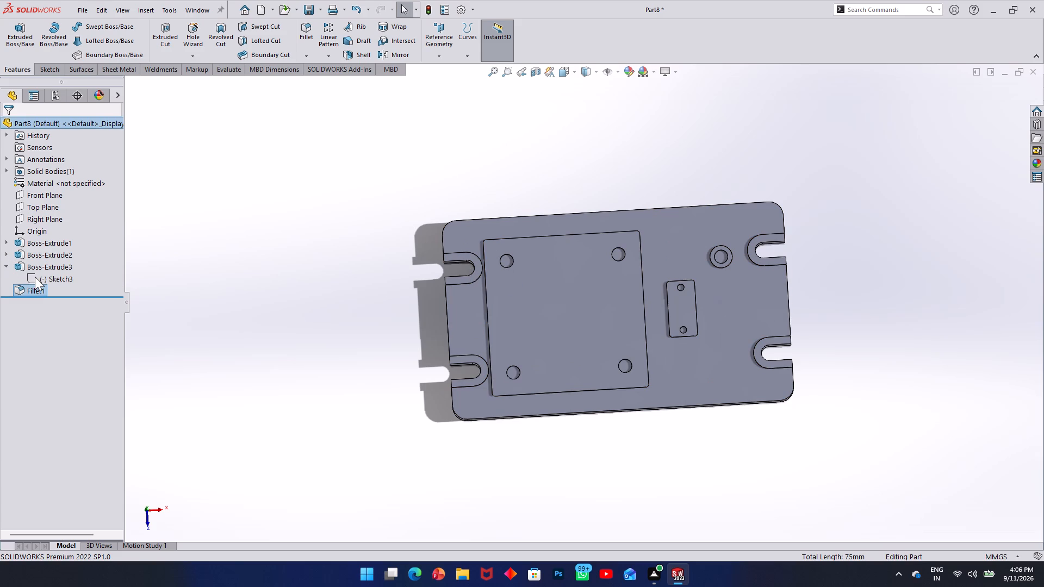
right_click(35, 277)
click(42, 246)
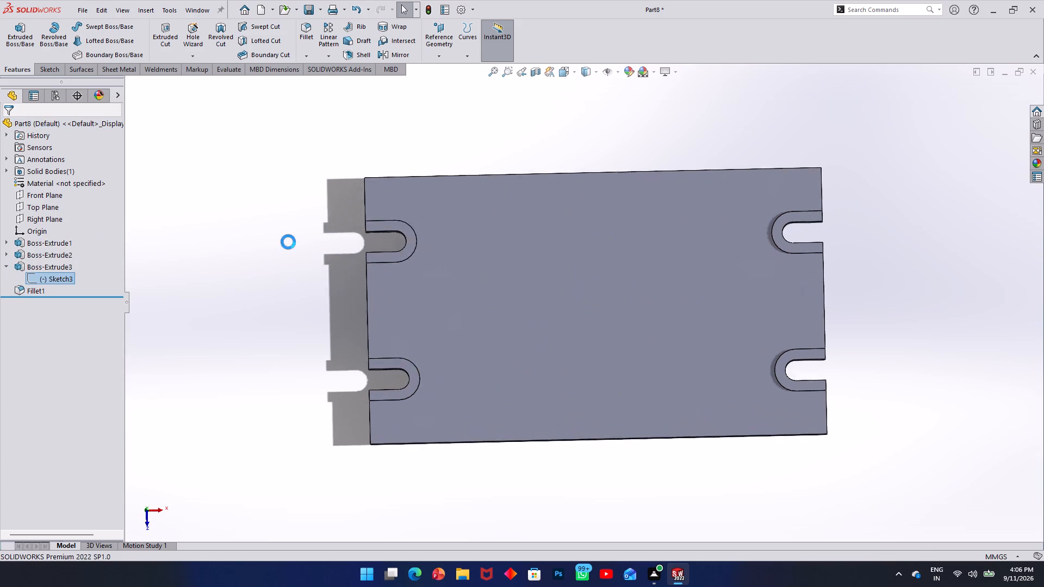
scroll(397, 193, down, 3)
scroll(501, 235, up, 3)
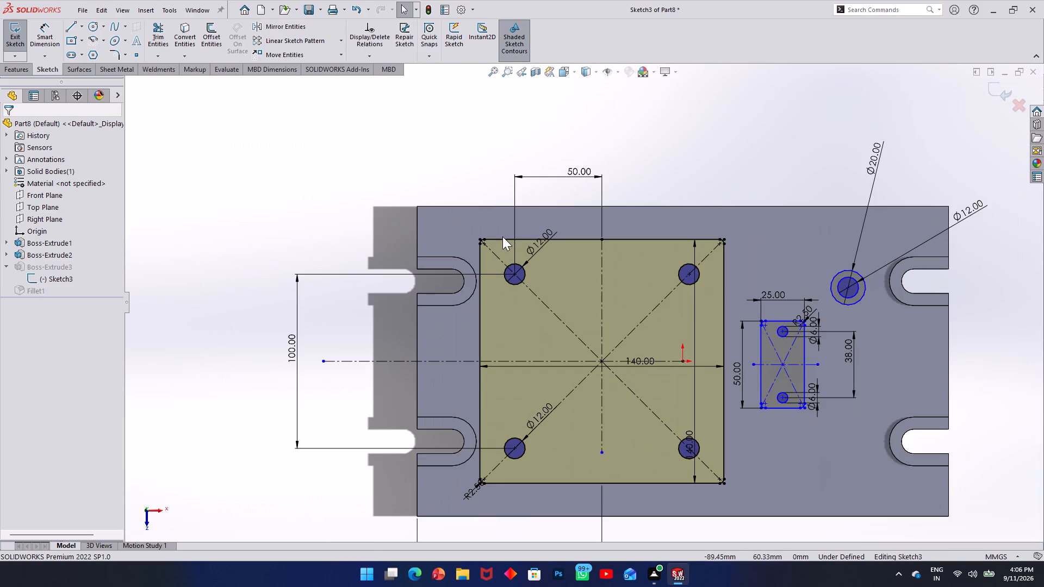
double_click(469, 494)
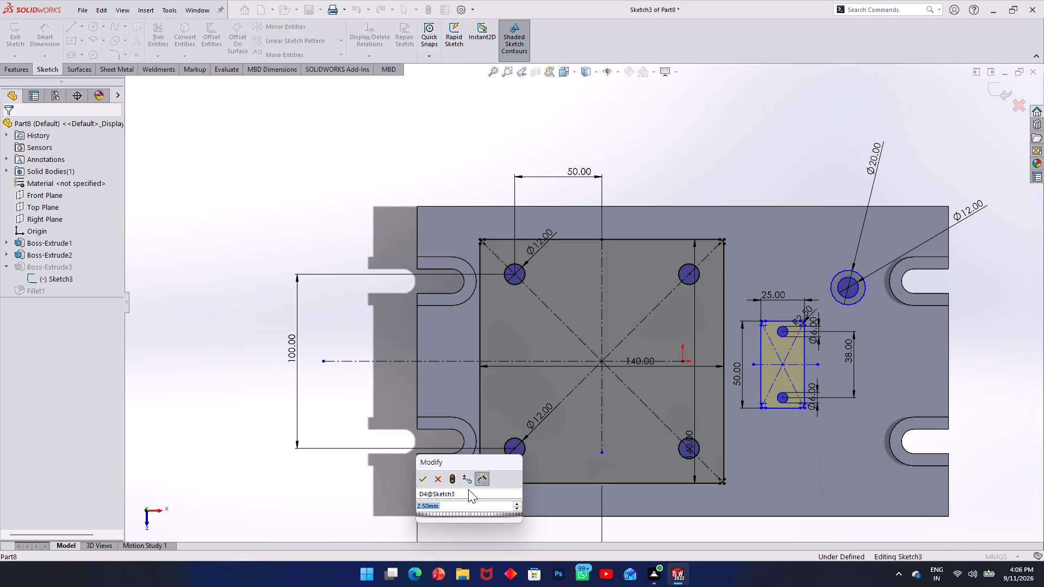
text(12.5)
key(Return)
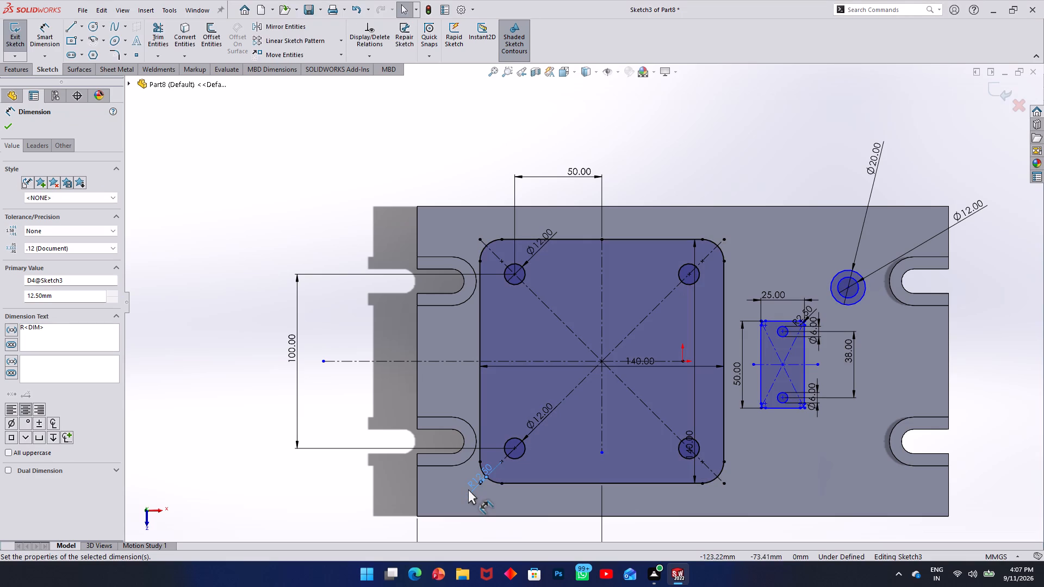
Try to set the small two-hole rectangle's corner fillet radius to 12.5 mm.
scroll(863, 334, down, 2)
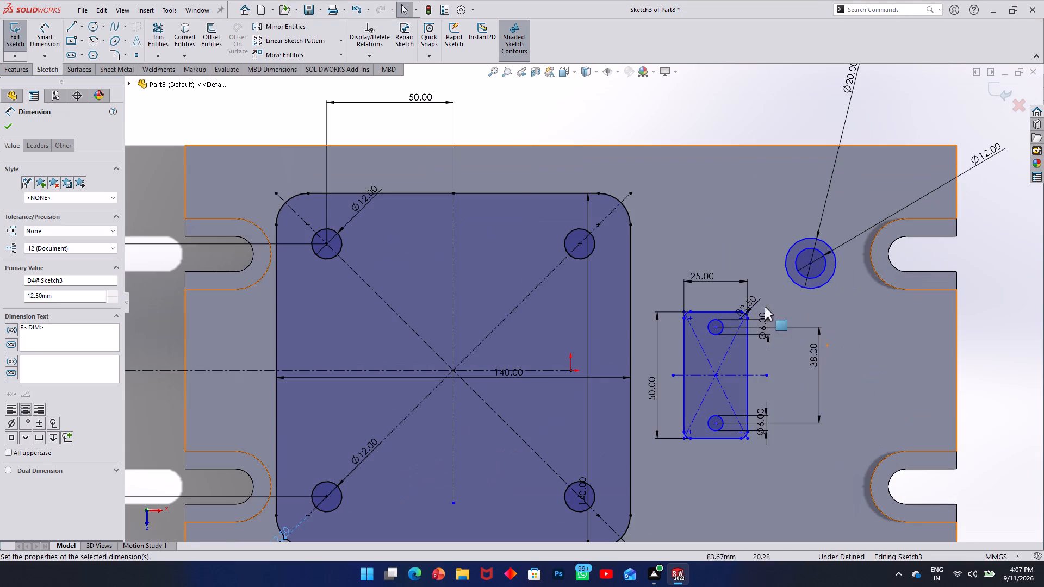
scroll(746, 298, down, 2)
double_click(732, 310)
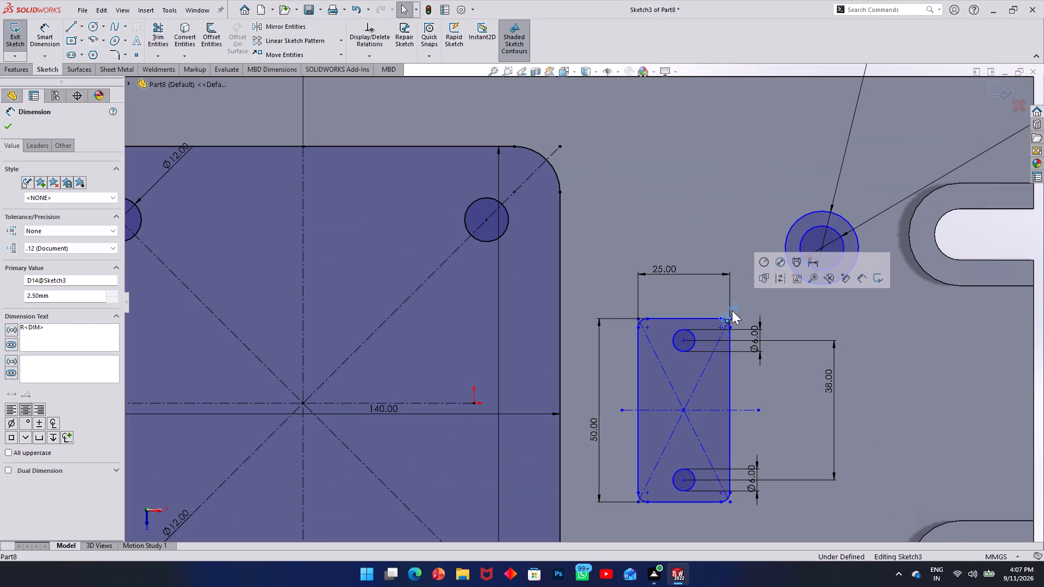
text(12.)
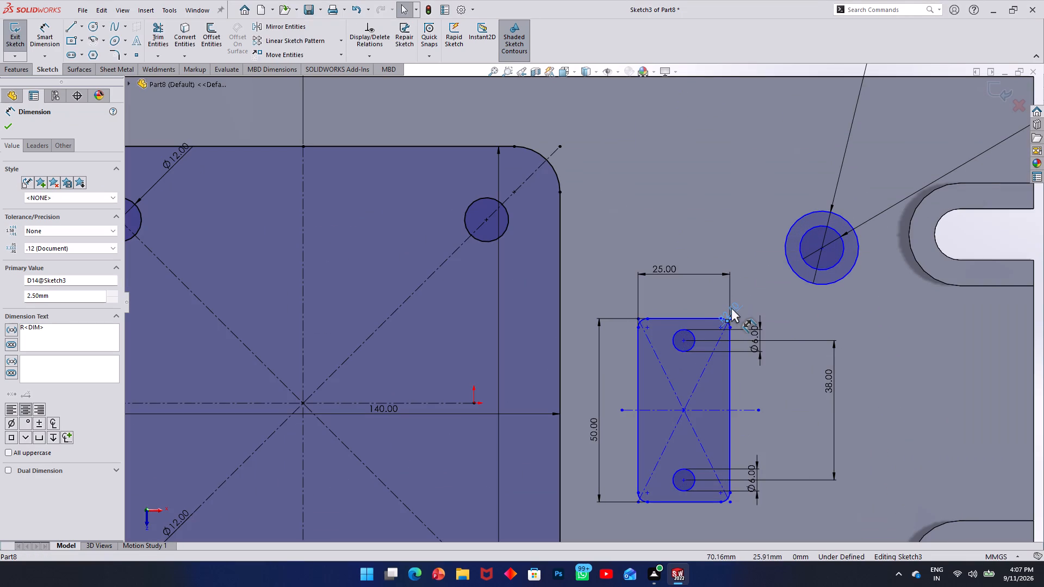
key(Escape)
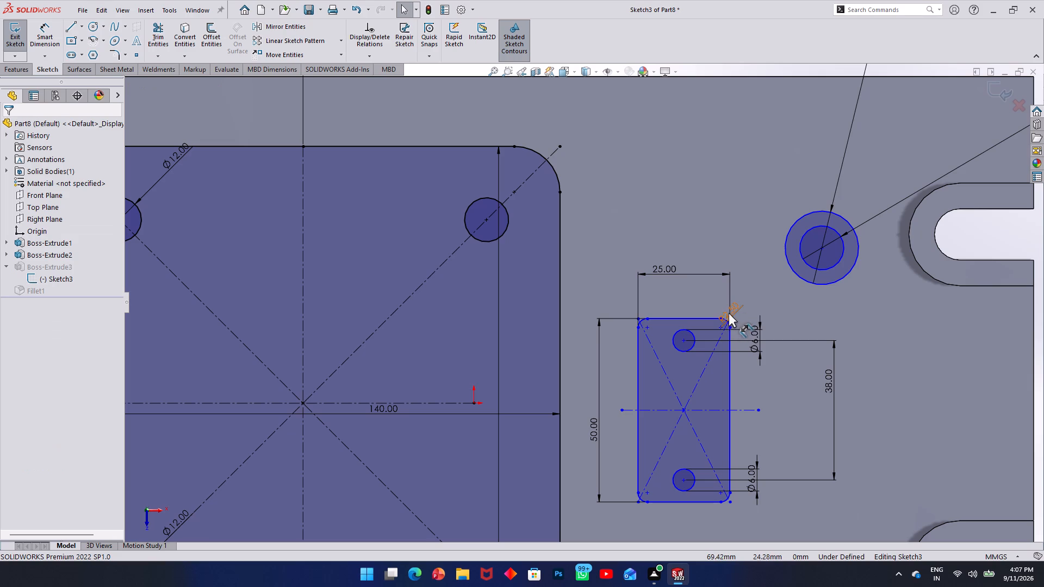
double_click(729, 312)
text(125)
key(BackSpace)
text(.5)
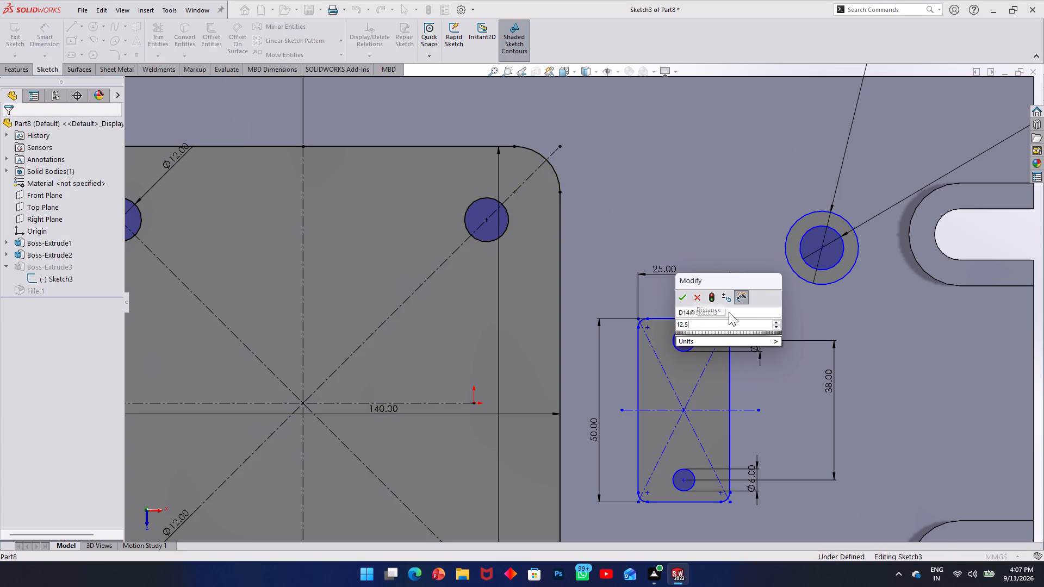
key(Return)
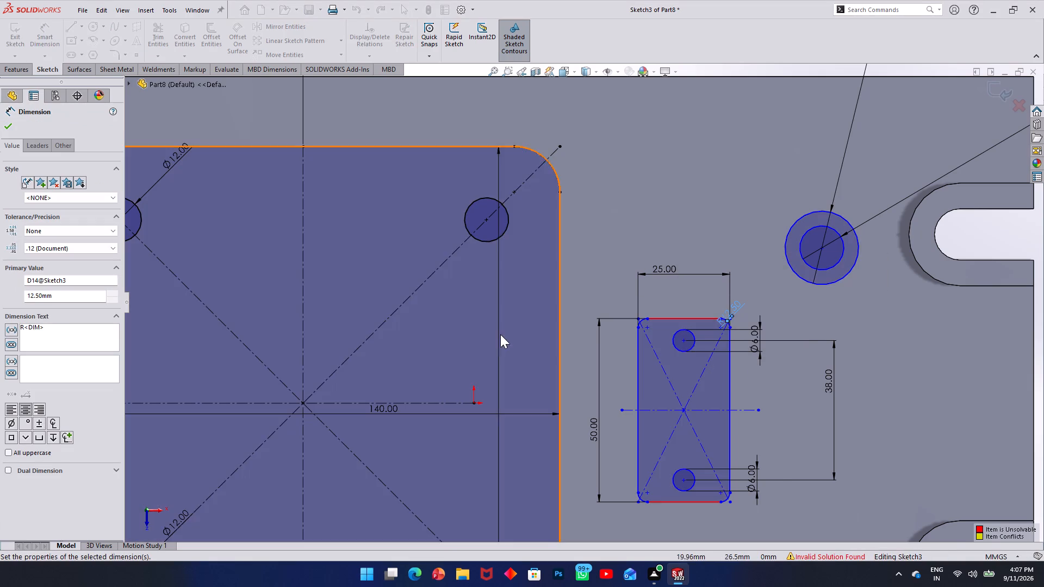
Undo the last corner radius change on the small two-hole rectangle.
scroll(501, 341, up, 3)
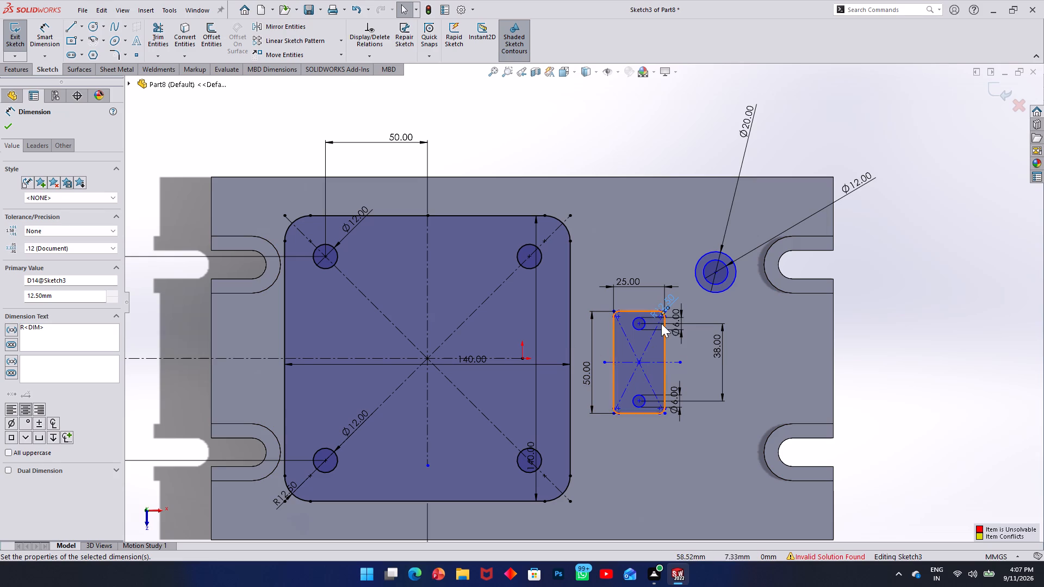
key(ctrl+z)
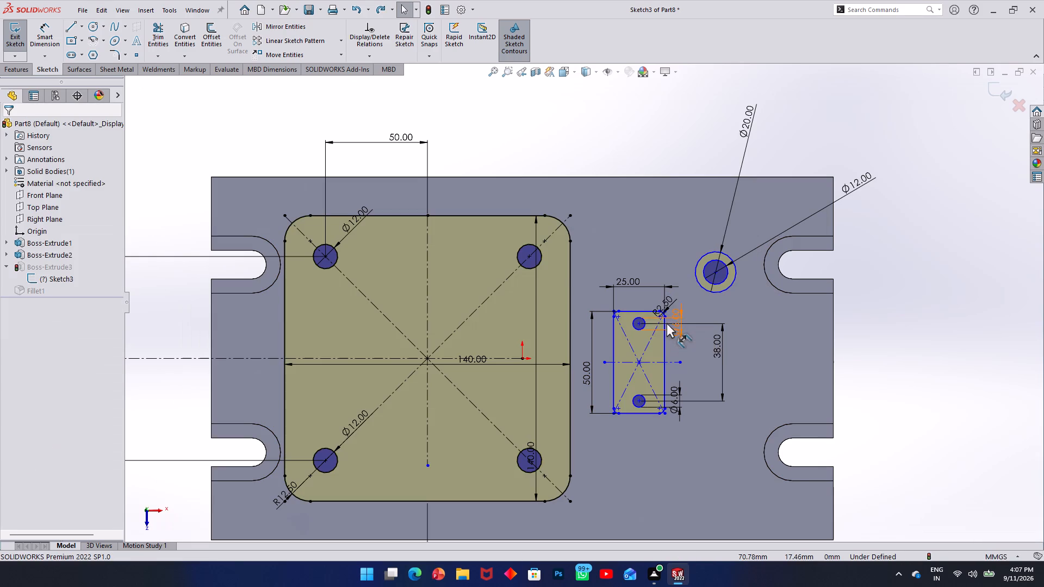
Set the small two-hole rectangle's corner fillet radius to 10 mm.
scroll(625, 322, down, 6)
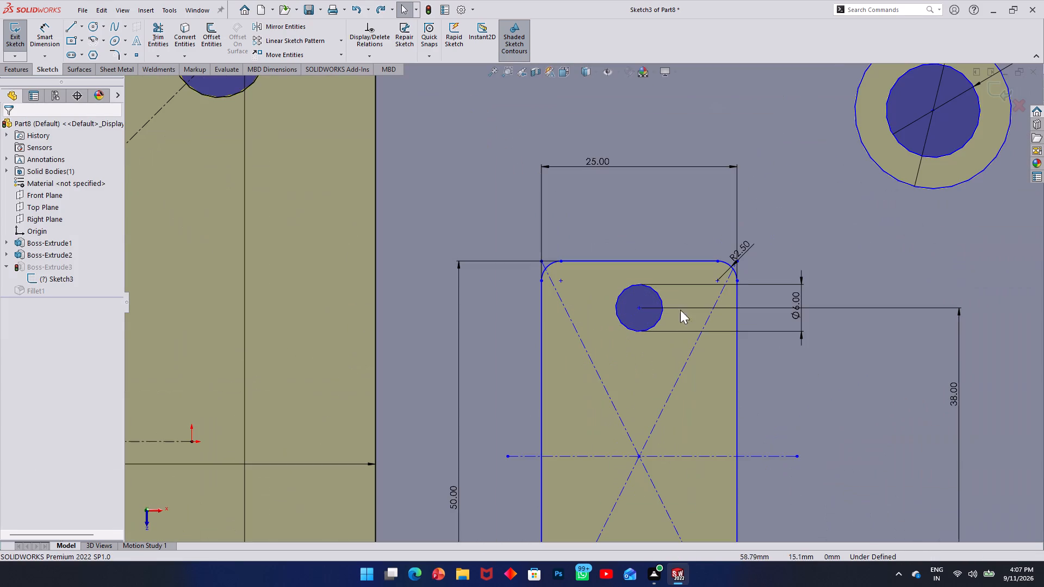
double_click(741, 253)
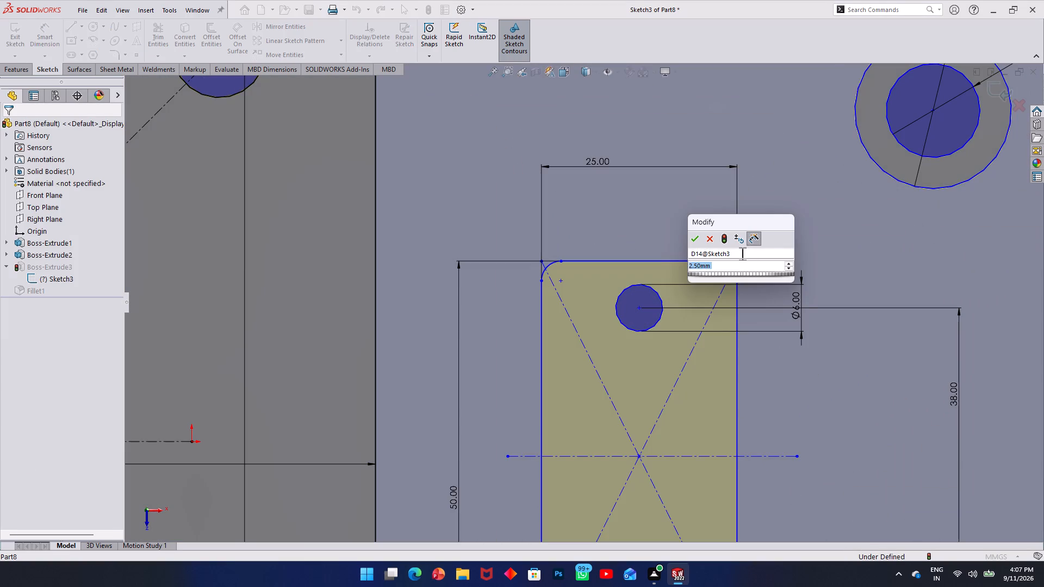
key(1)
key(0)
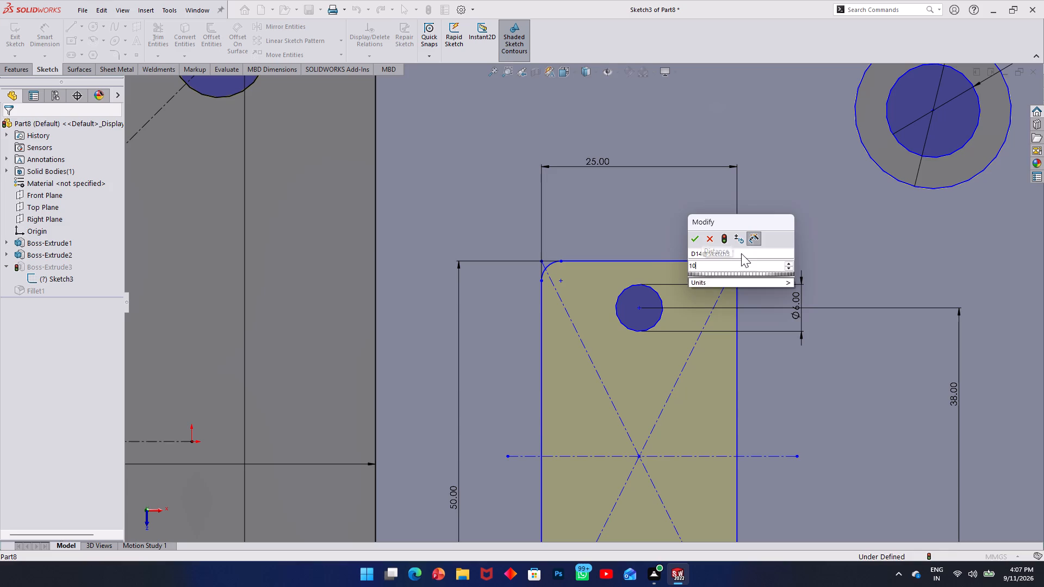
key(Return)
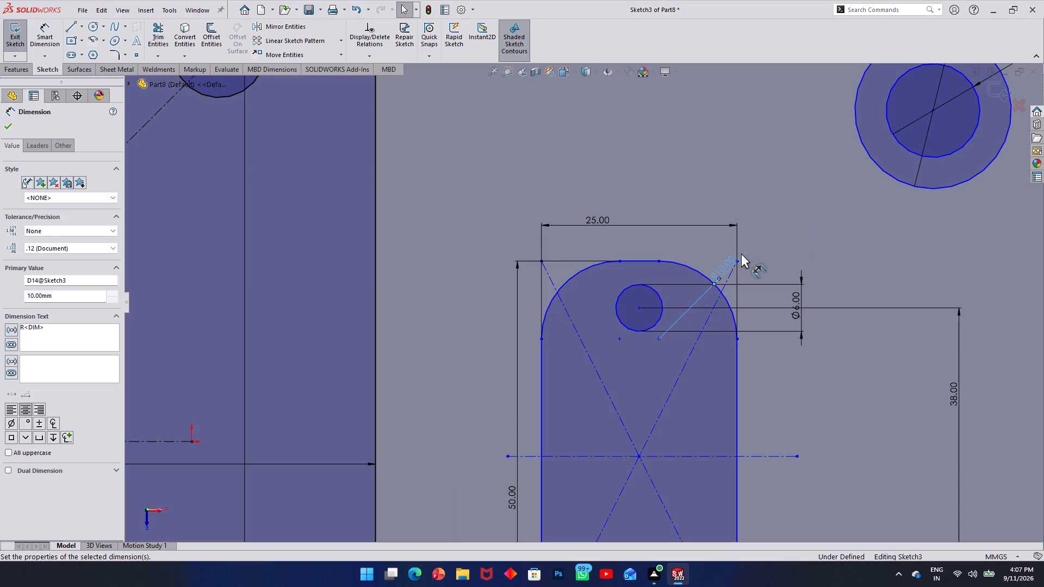
Set the small two-hole rectangle's corner fillet radius to 2.5 mm and exit the sketch to rebuild the part.
double_click(723, 265)
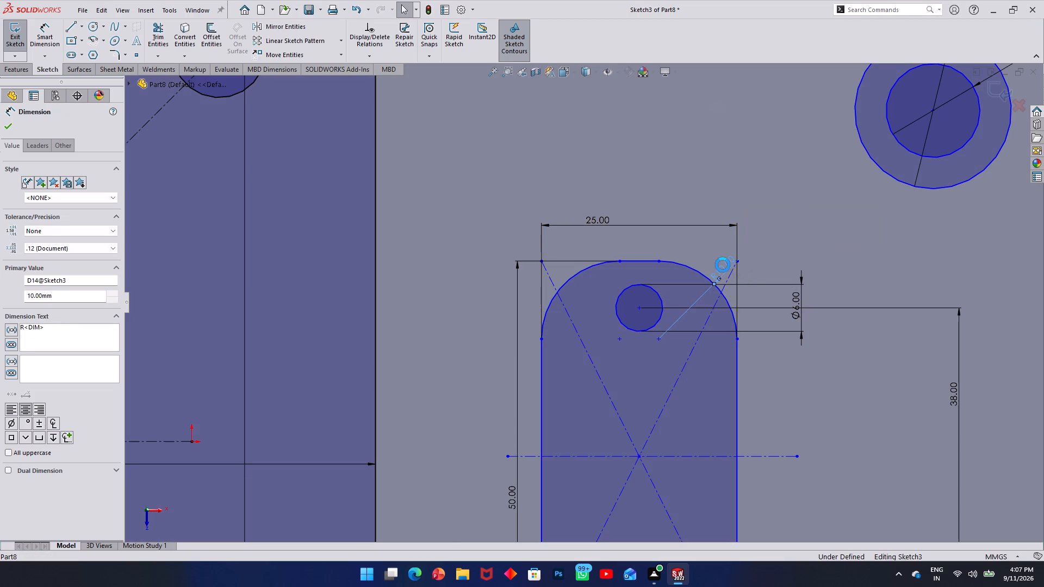
text(2.5)
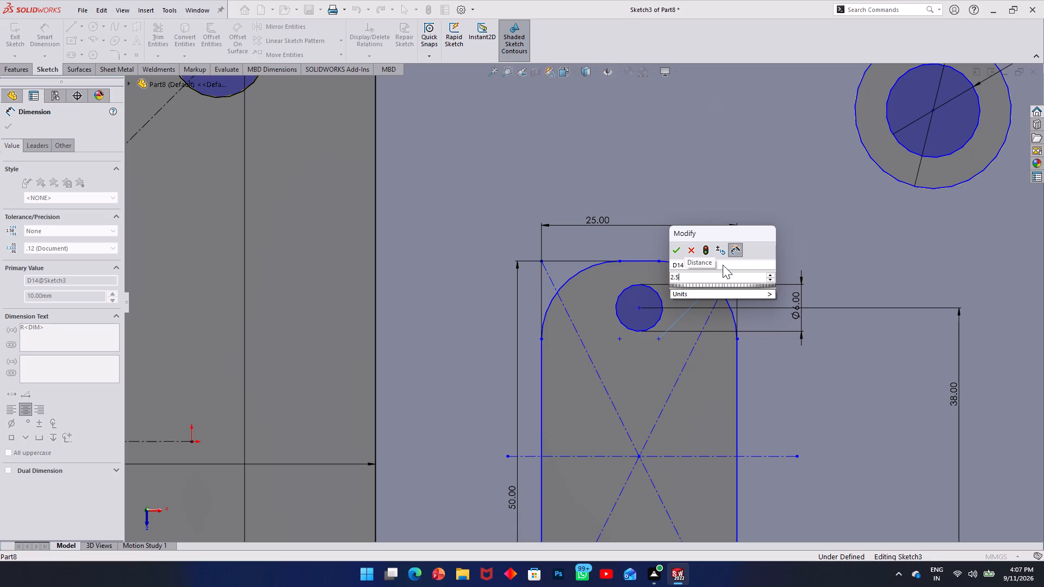
key(Return)
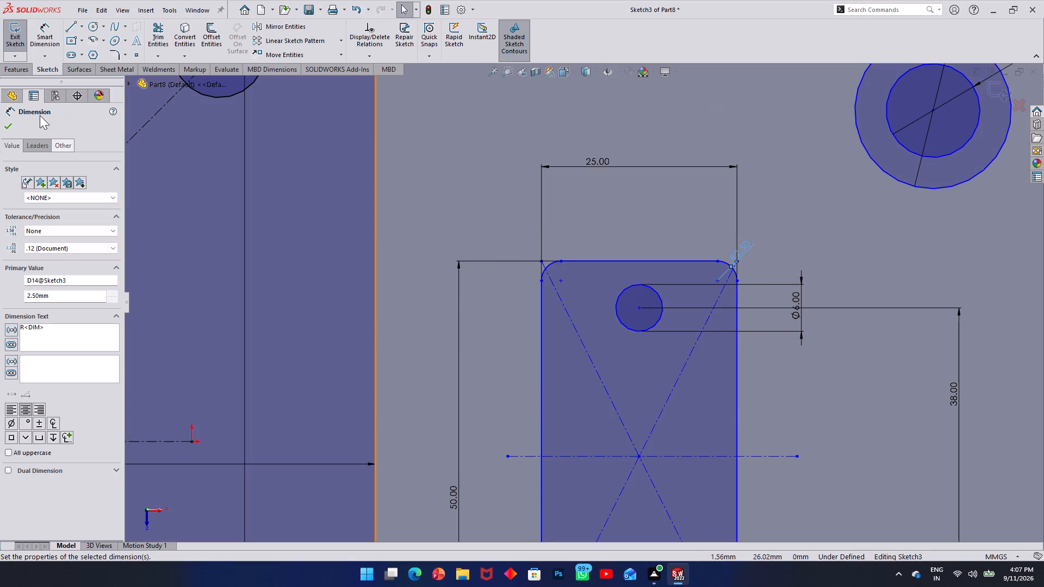
click(3, 120)
scroll(175, 194, up, 3)
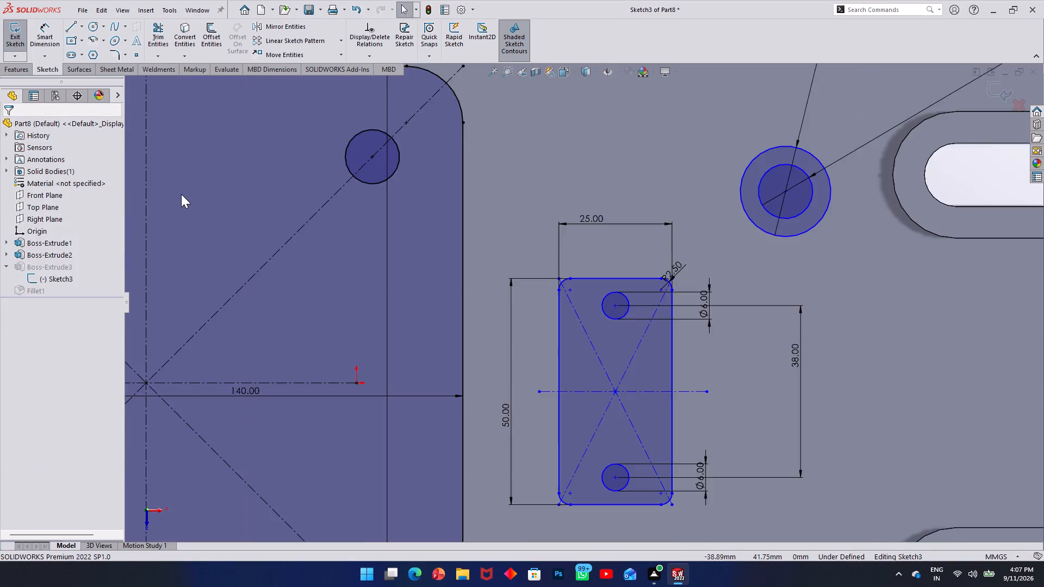
scroll(187, 197, up, 2)
click(16, 36)
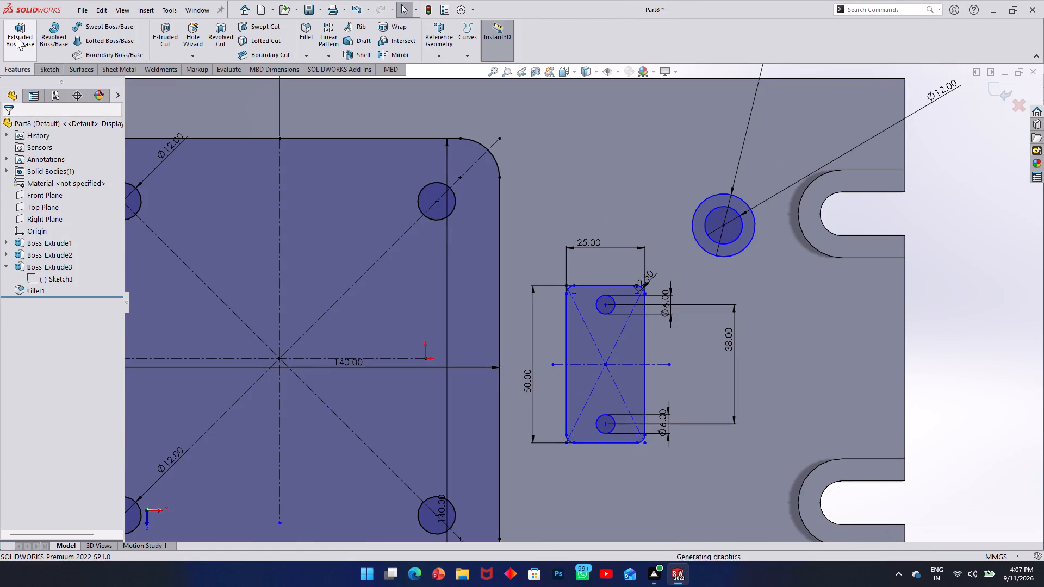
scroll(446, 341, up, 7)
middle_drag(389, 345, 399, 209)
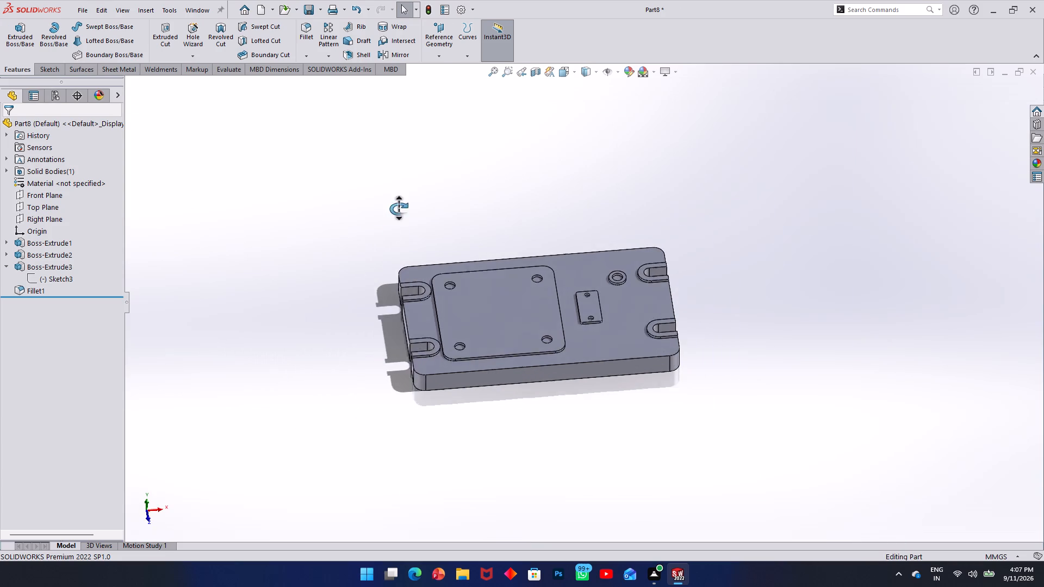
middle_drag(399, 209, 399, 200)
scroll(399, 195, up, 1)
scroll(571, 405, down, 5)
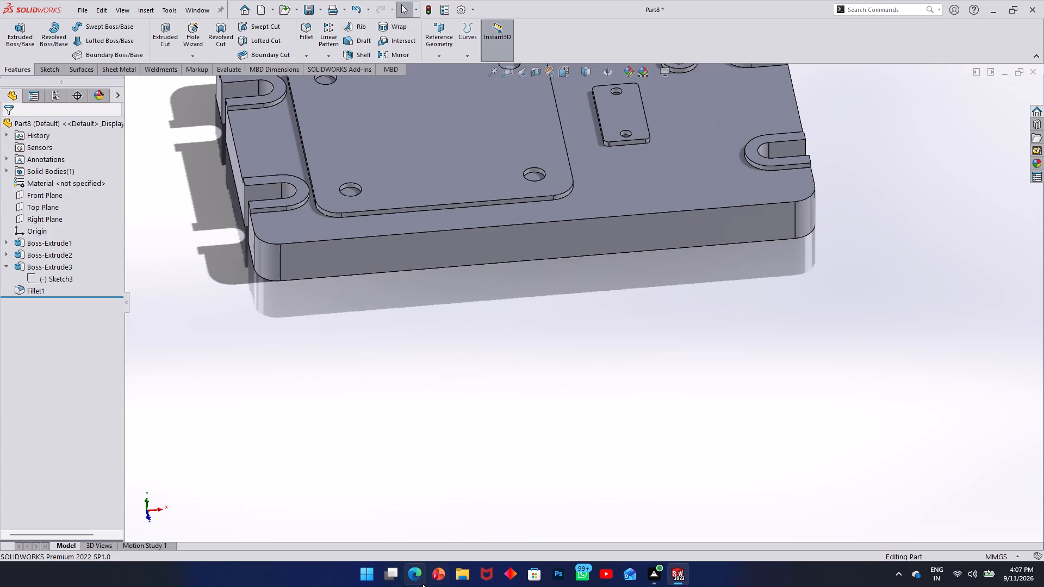
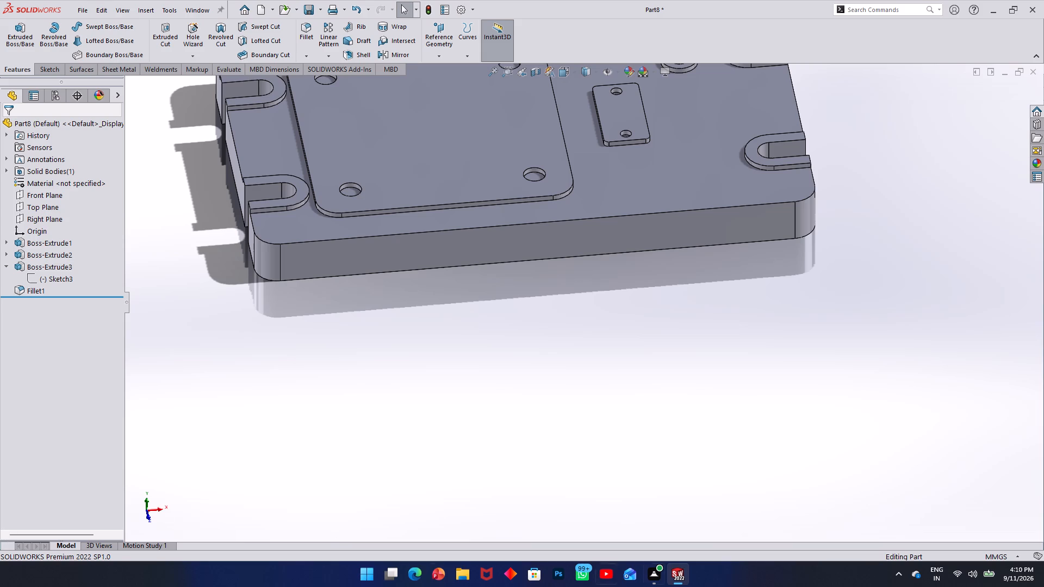
Examine the part from above and from its underside.
scroll(520, 283, up, 3)
scroll(558, 153, down, 2)
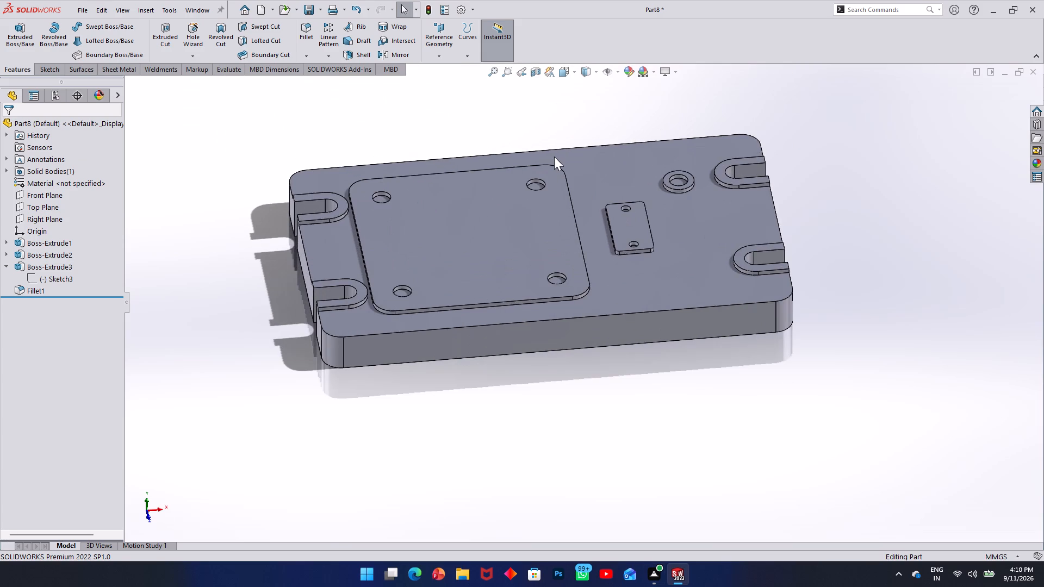
middle_drag(637, 238, 611, 199)
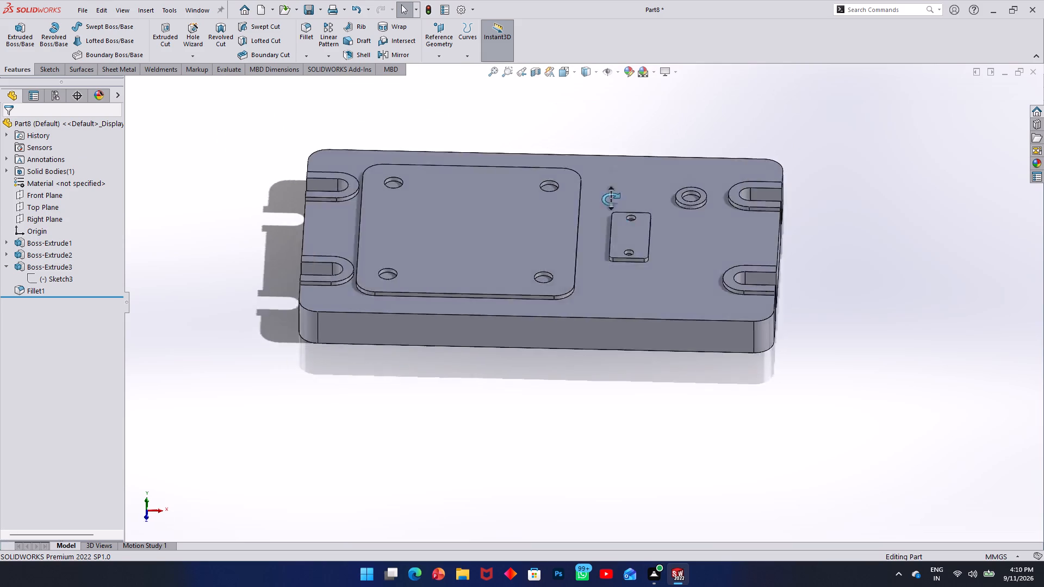
middle_drag(611, 199, 608, 57)
middle_drag(576, 224, 601, 126)
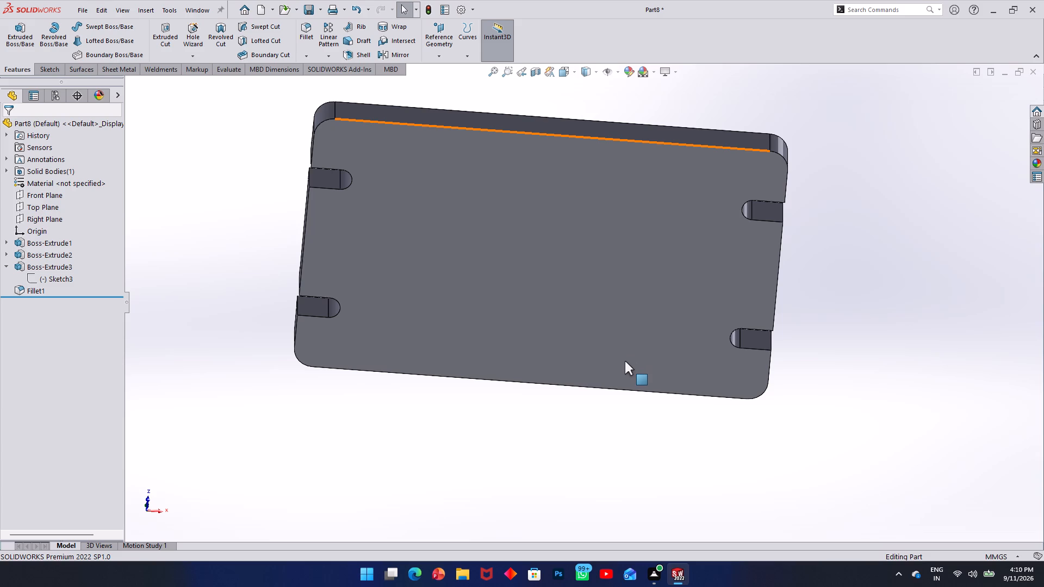
middle_drag(601, 205, 596, 252)
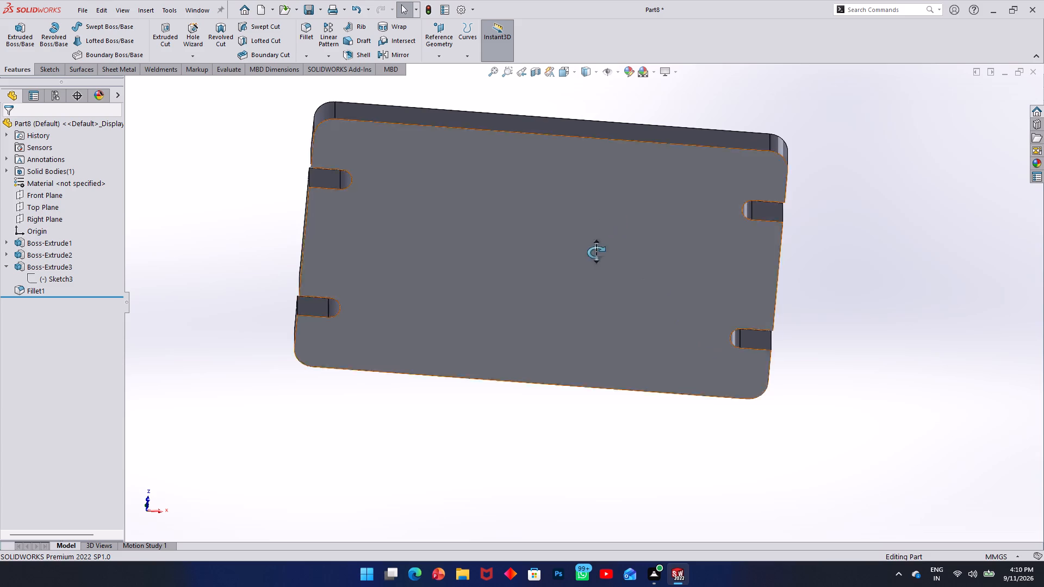
middle_drag(596, 252, 600, 475)
scroll(601, 483, up, 1)
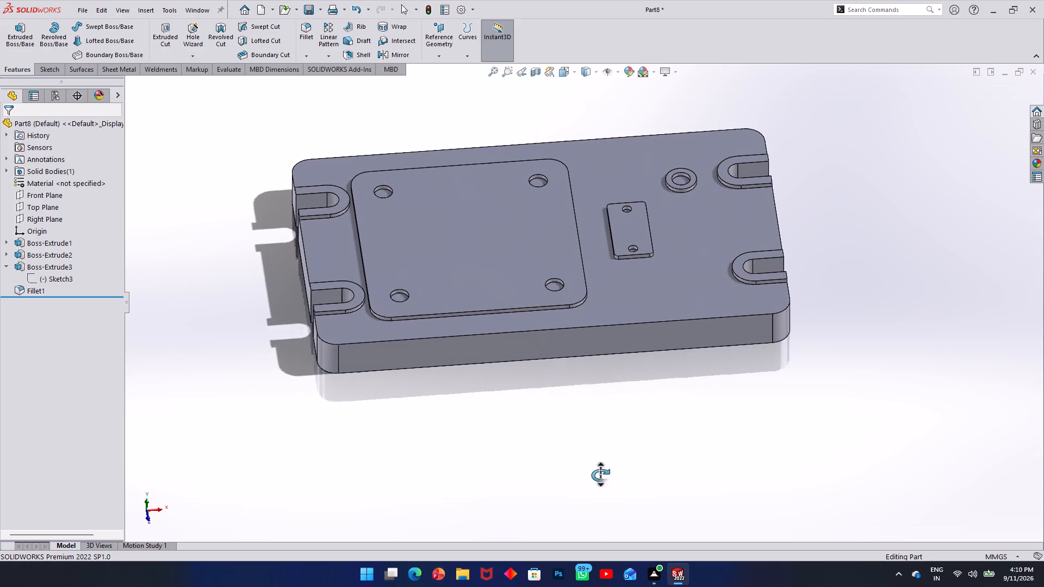
Start a new sketch on the plate's bottom face.
middle_drag(600, 475, 597, 247)
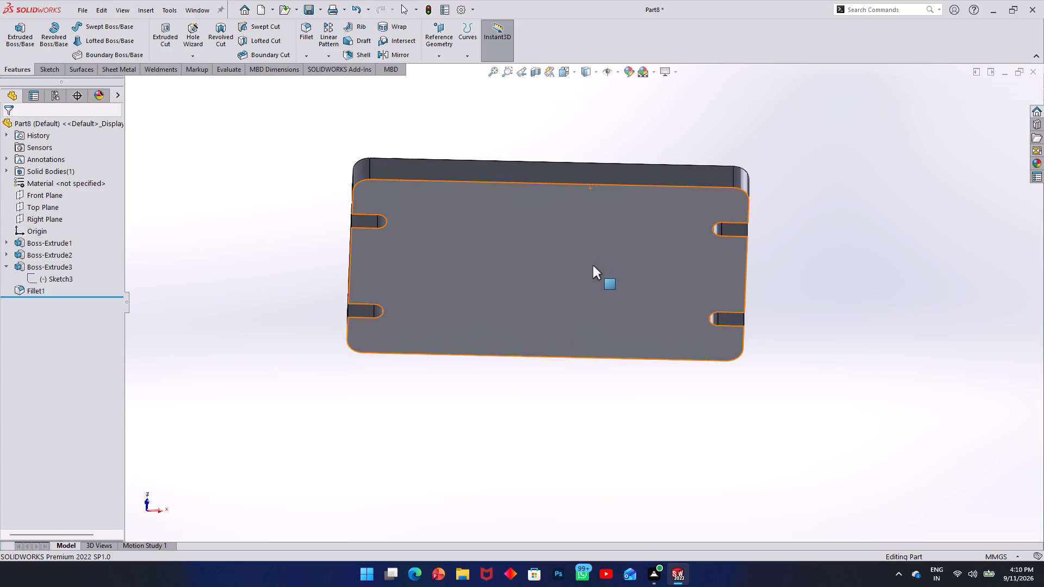
click(593, 265)
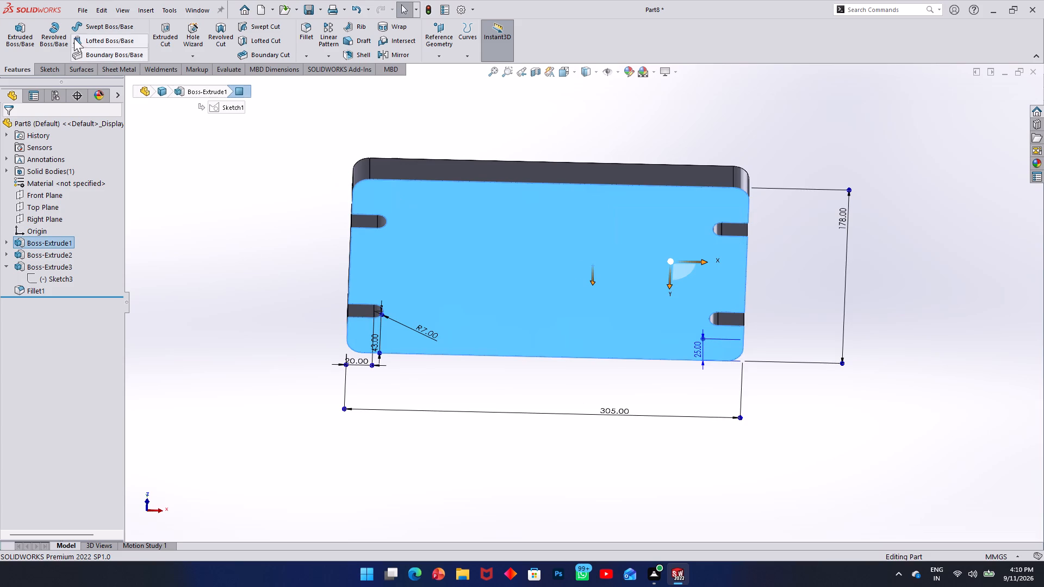
click(45, 72)
click(21, 33)
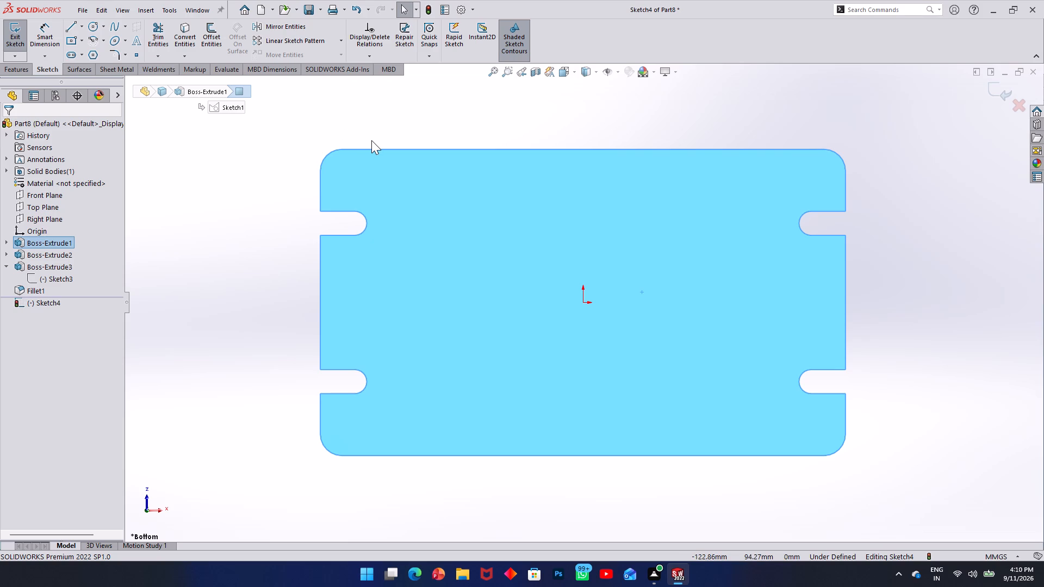
Sketch a stepped line chain near the left-hand slots: about 46 mm down, 16 mm inward and 62 mm down.
click(77, 26)
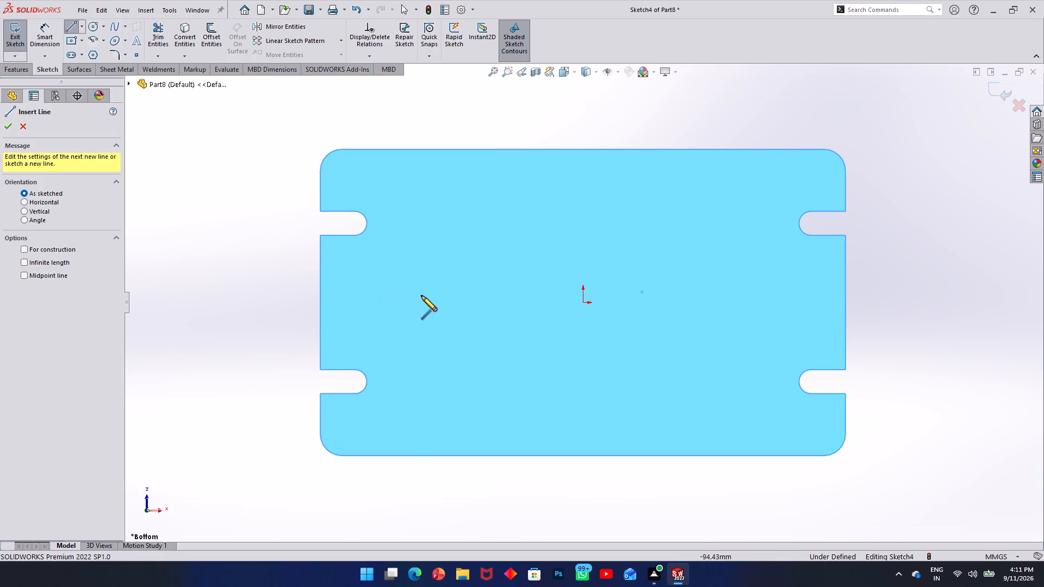
click(369, 254)
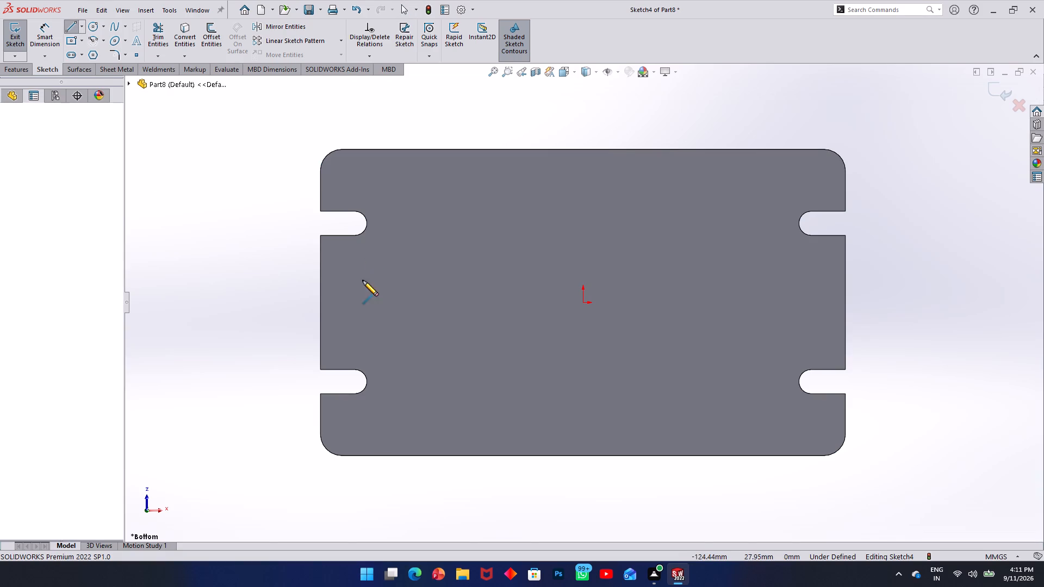
click(371, 333)
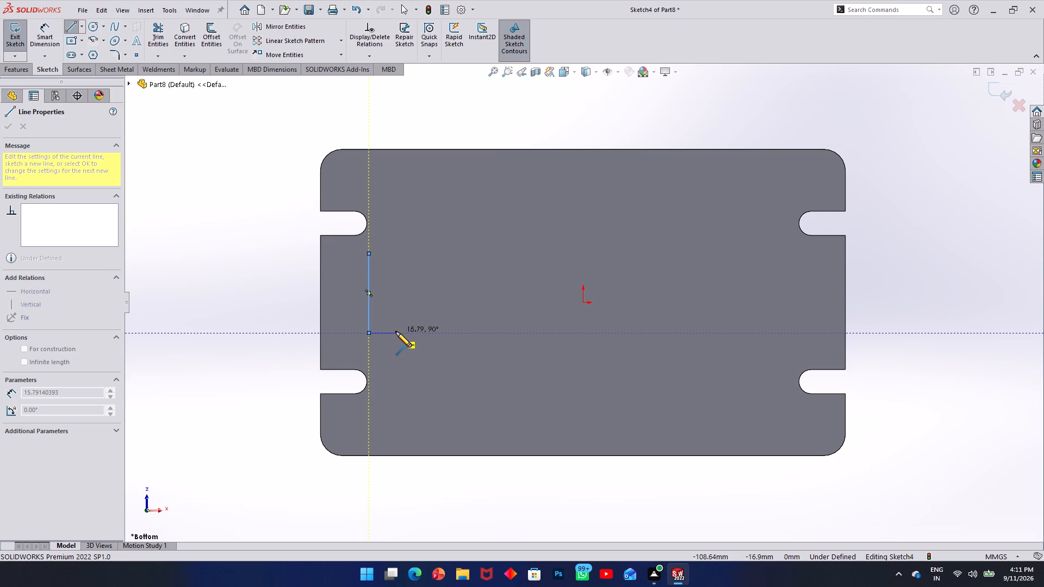
click(396, 332)
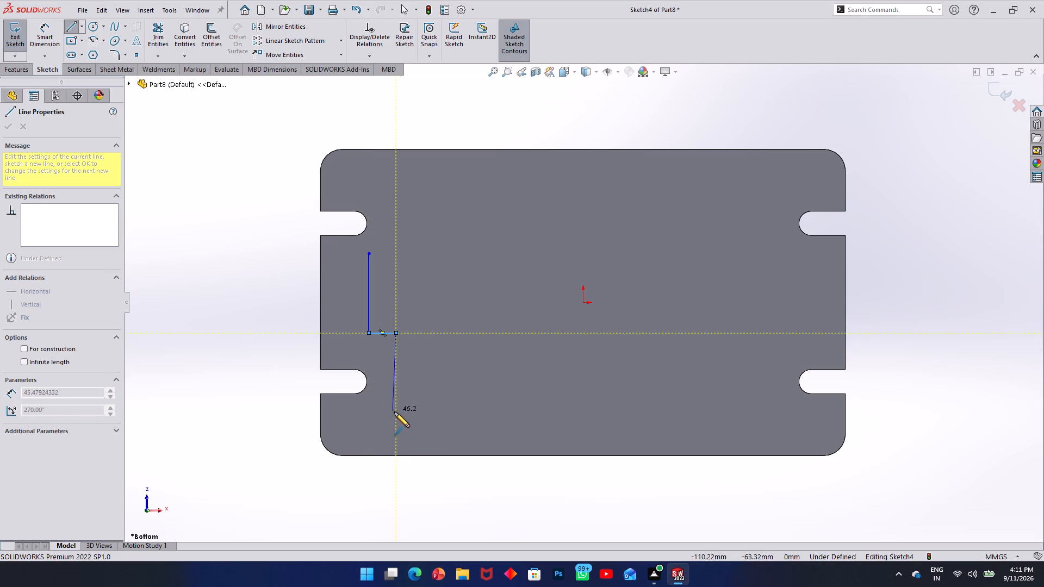
click(396, 440)
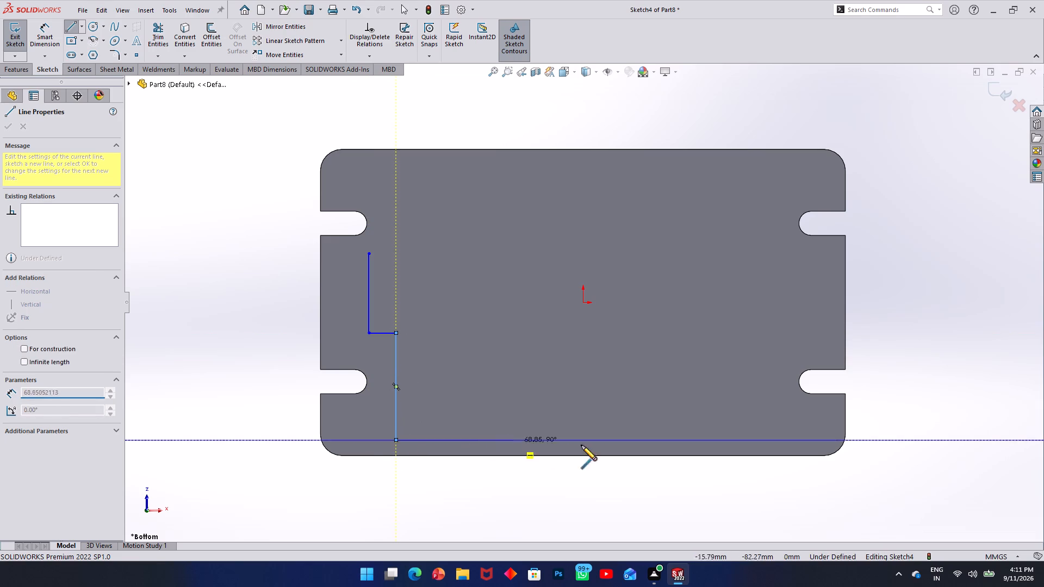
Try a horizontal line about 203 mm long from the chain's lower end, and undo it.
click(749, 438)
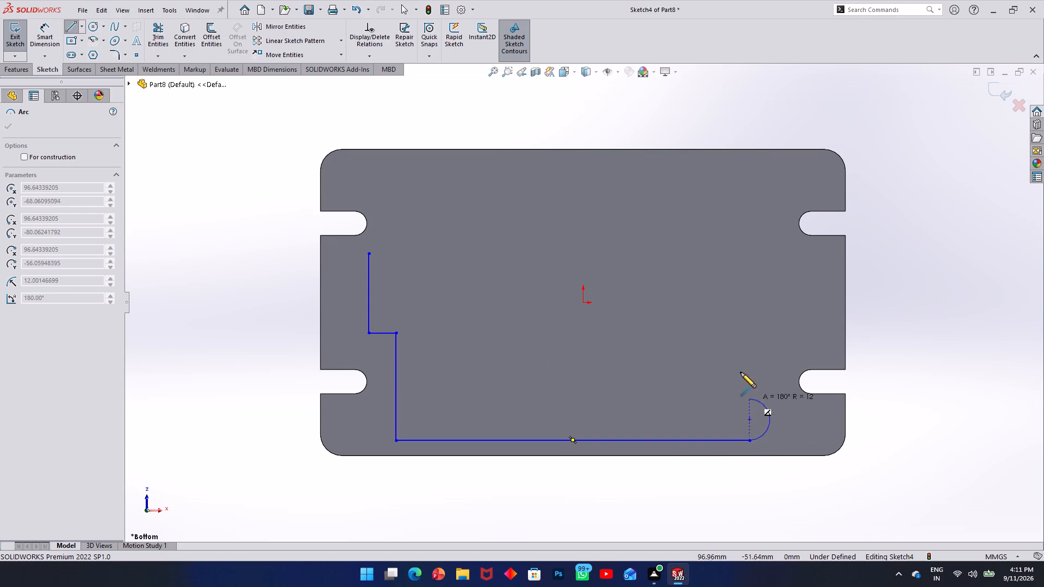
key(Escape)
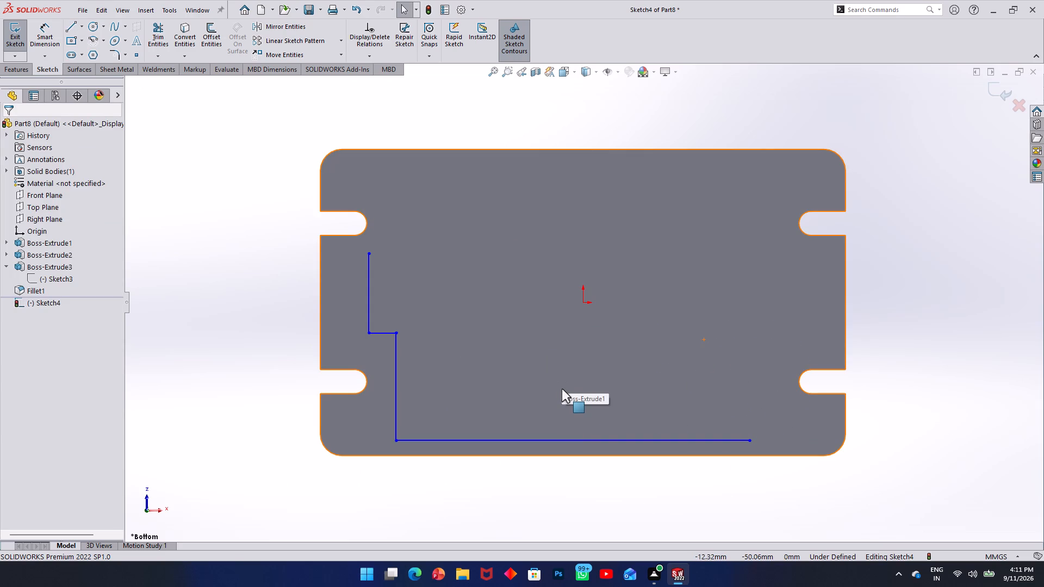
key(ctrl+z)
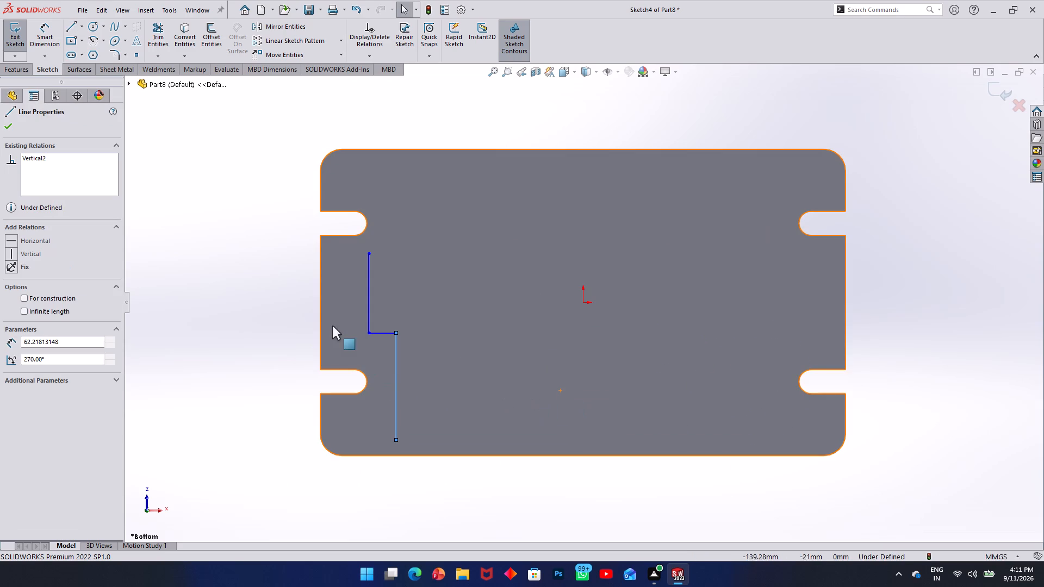
Sketch a horizontal line about 109 mm long from the chain's lower end to directly below the origin.
click(67, 33)
click(397, 441)
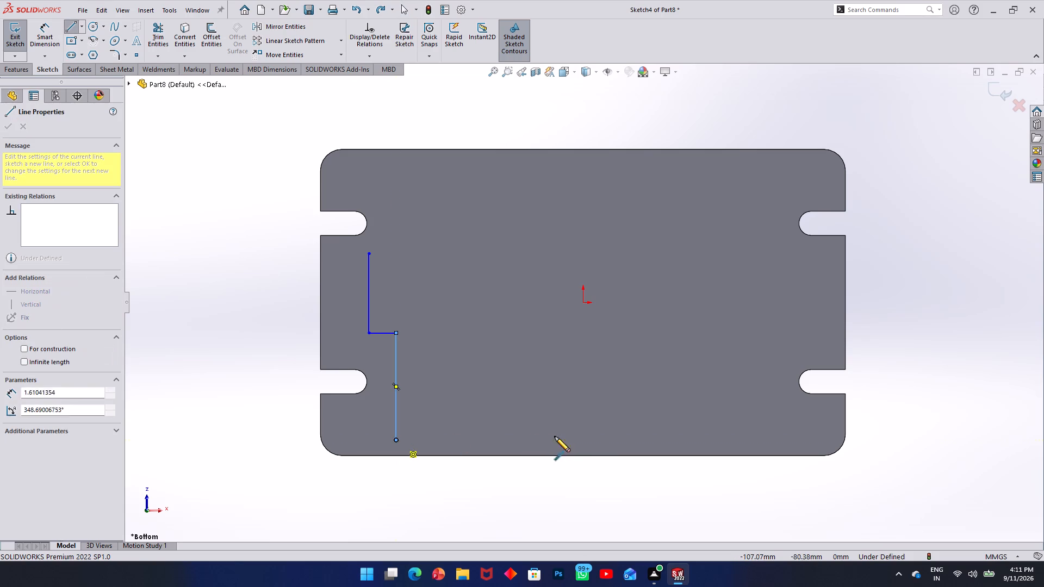
click(584, 442)
key(Escape)
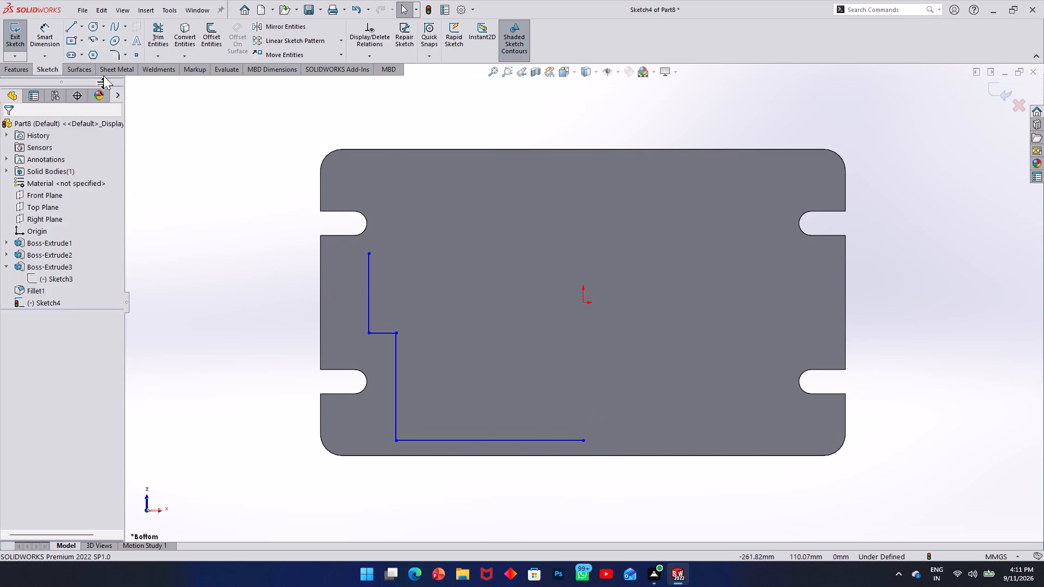
Continue the chain from its upper end: about 16 mm inward, up near the plate edge, and about 109 mm across to above the origin.
click(48, 40)
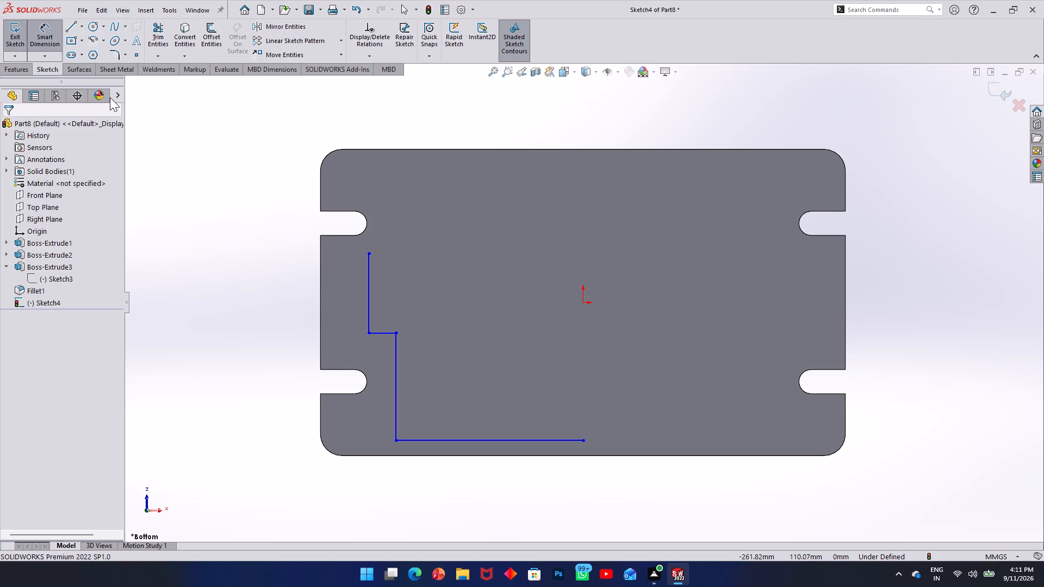
click(67, 29)
click(369, 252)
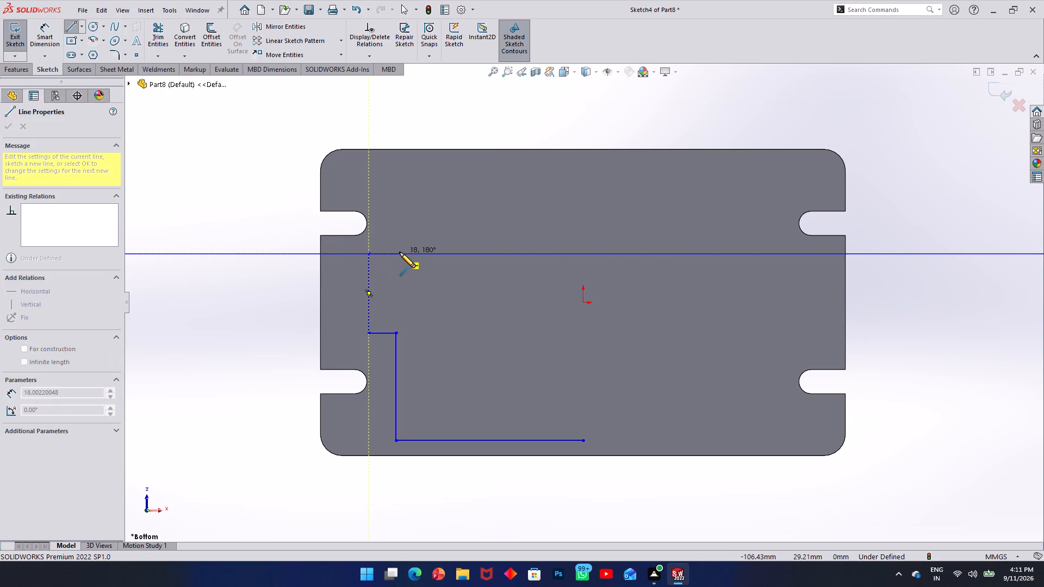
click(394, 254)
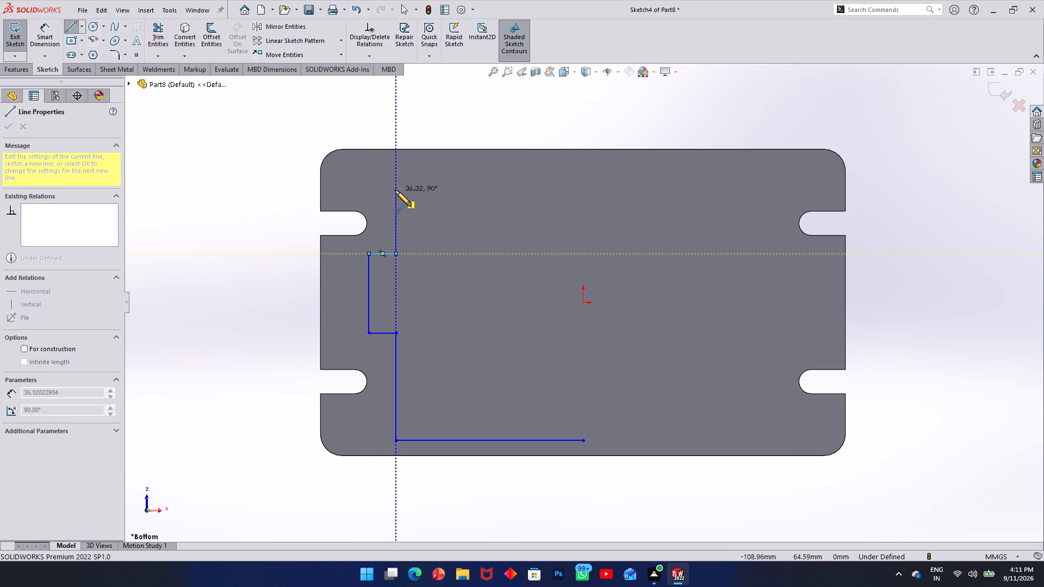
click(396, 177)
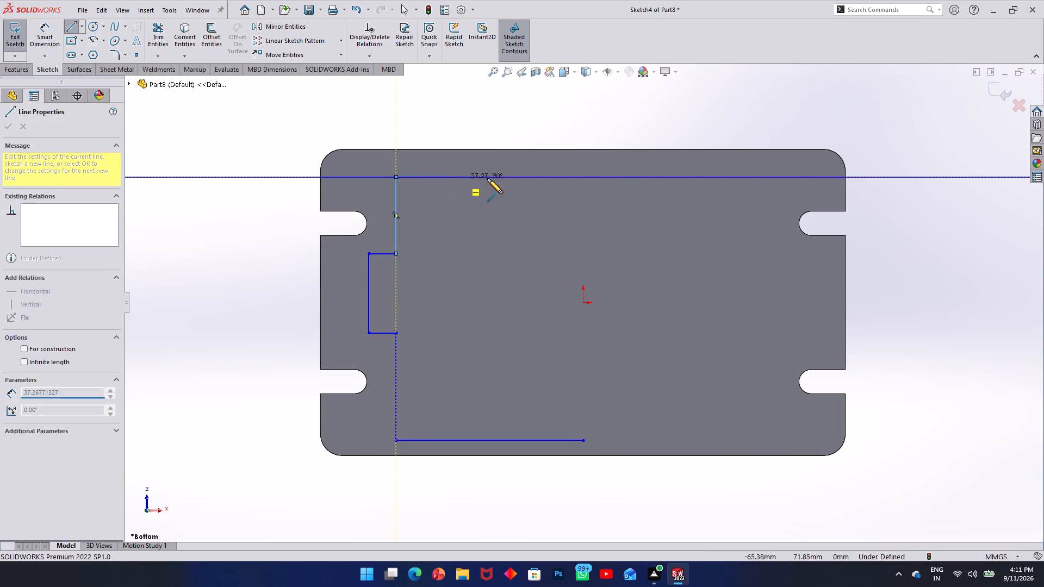
click(584, 178)
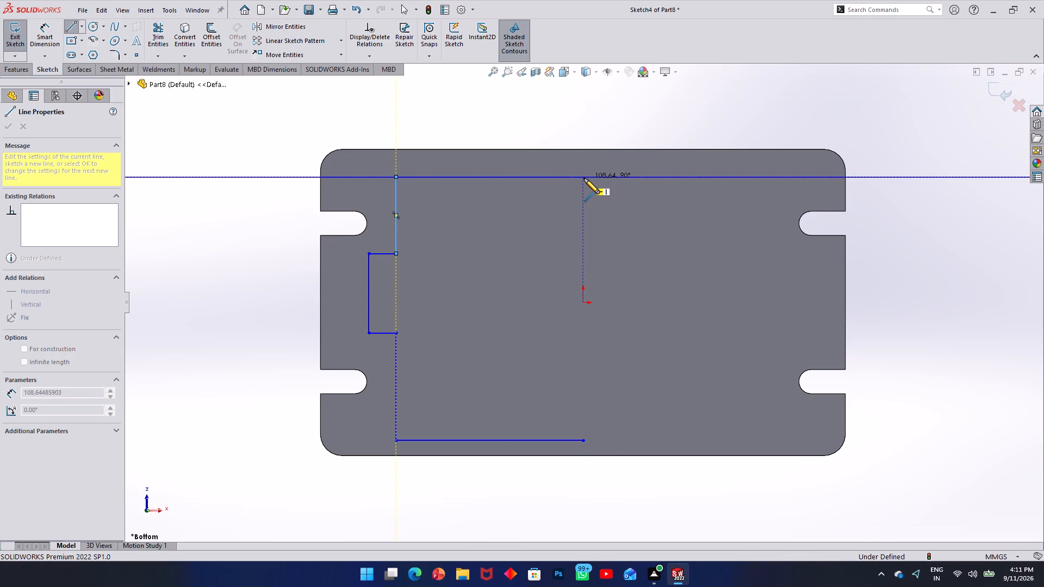
key(Escape)
Draw a horizontal centerline about 184 mm long from the origin past the plate's left edge.
click(82, 28)
click(85, 53)
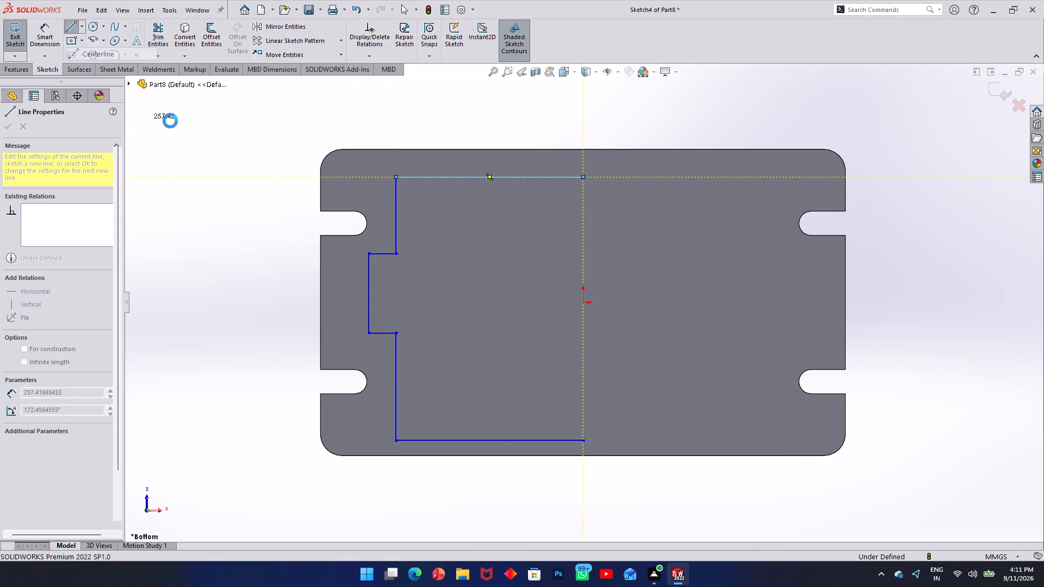
click(586, 302)
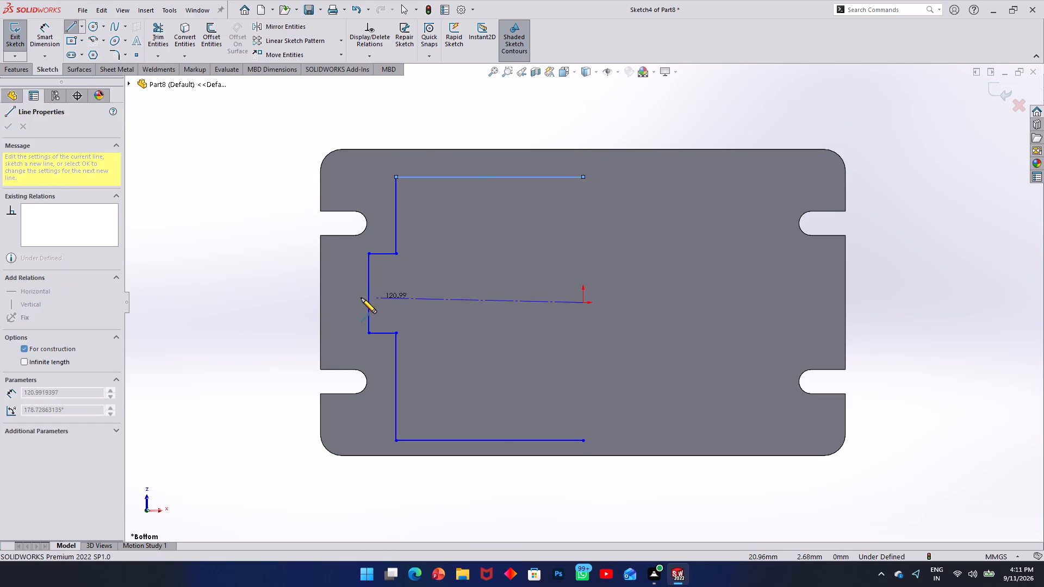
click(266, 300)
key(Escape)
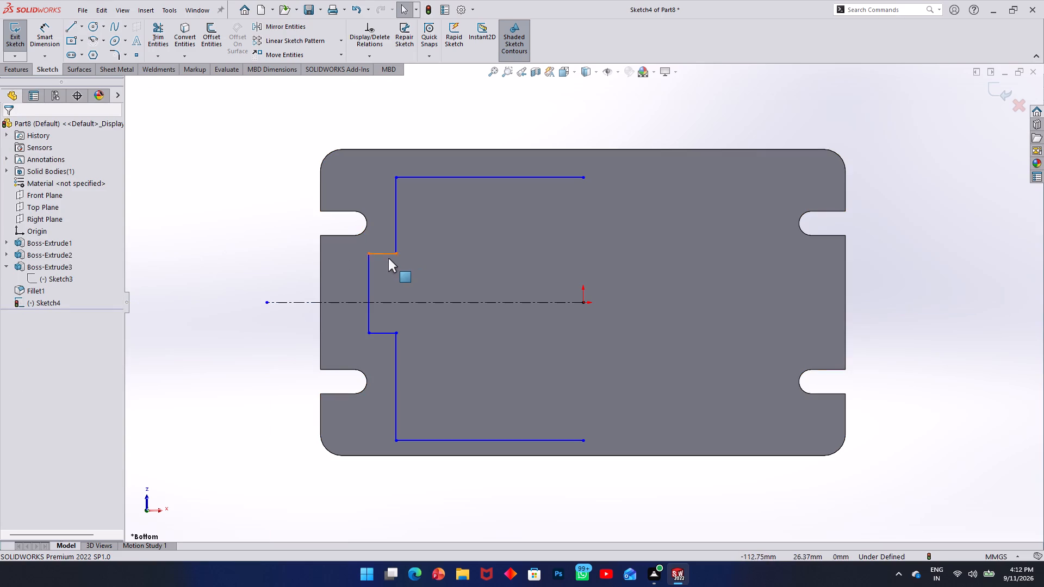
Make the two short horizontal step lines symmetric about the centerline.
ctrl+click(381, 254)
ctrl+click(382, 330)
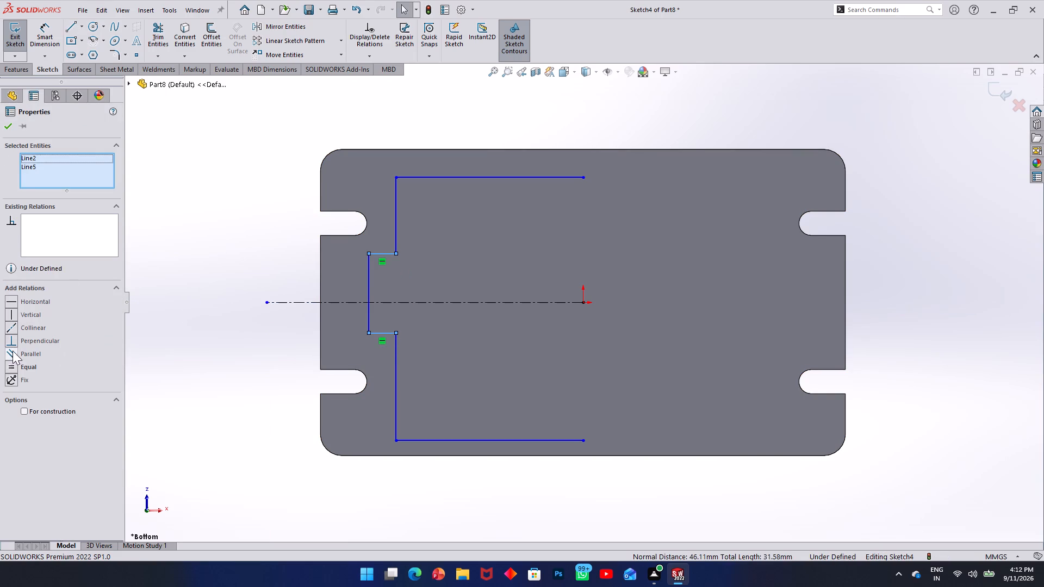
ctrl+click(391, 302)
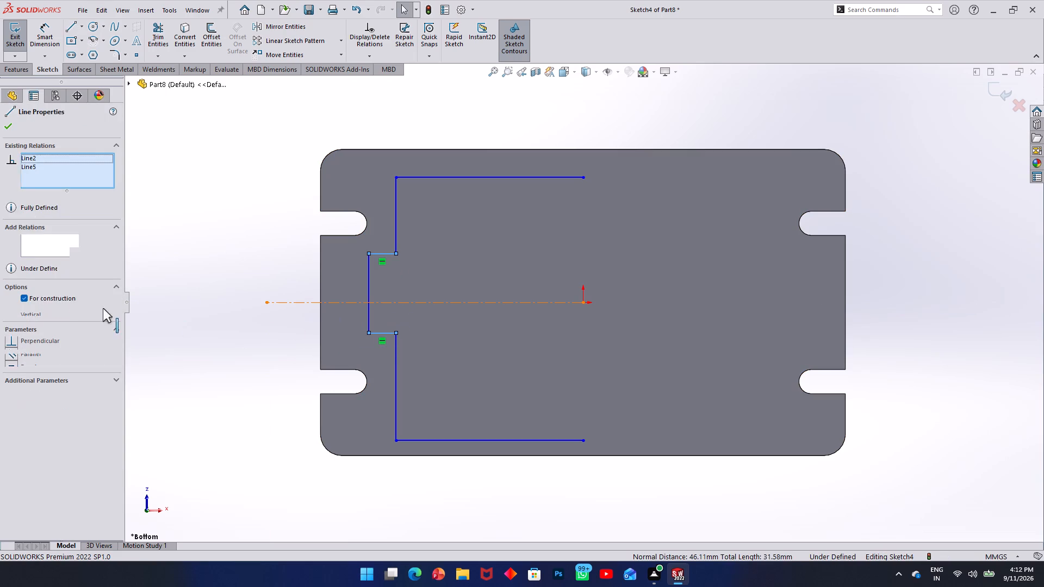
click(11, 364)
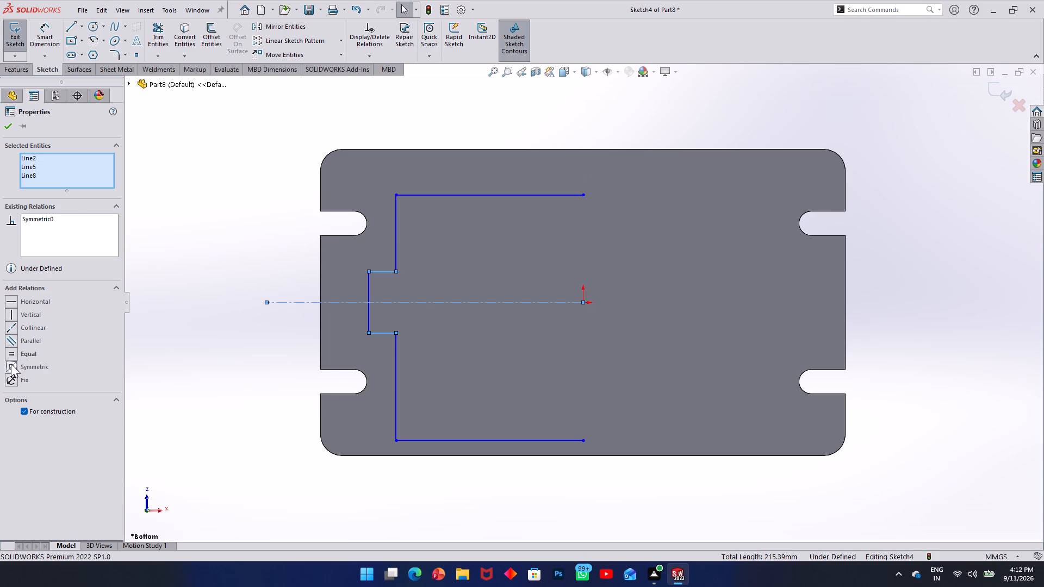
key(Escape)
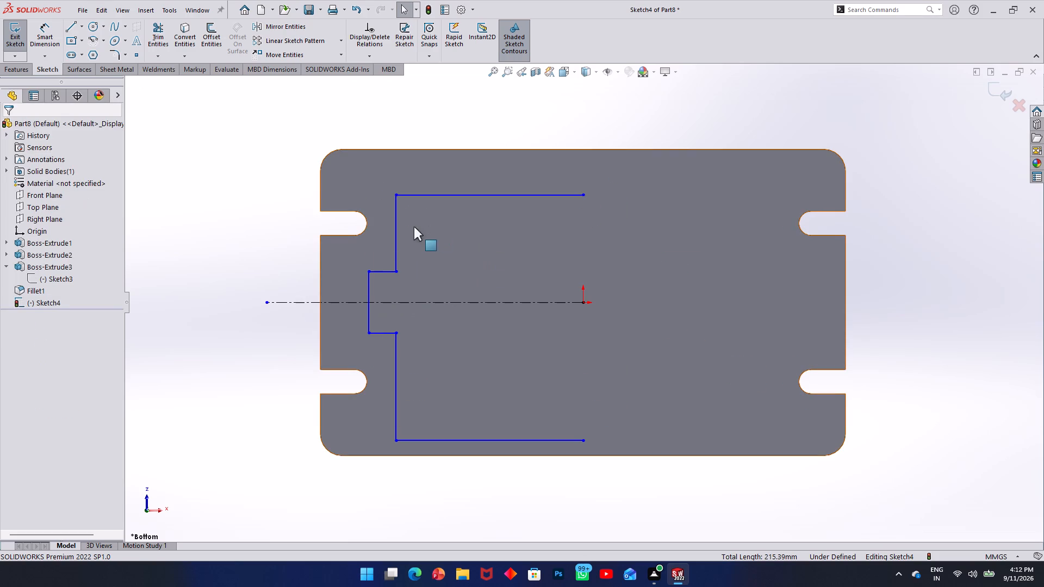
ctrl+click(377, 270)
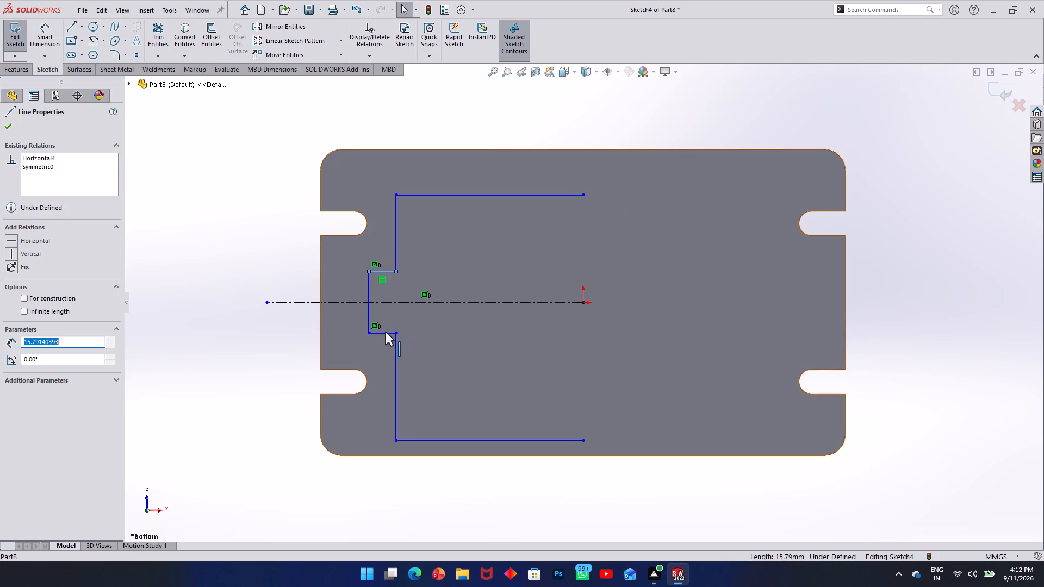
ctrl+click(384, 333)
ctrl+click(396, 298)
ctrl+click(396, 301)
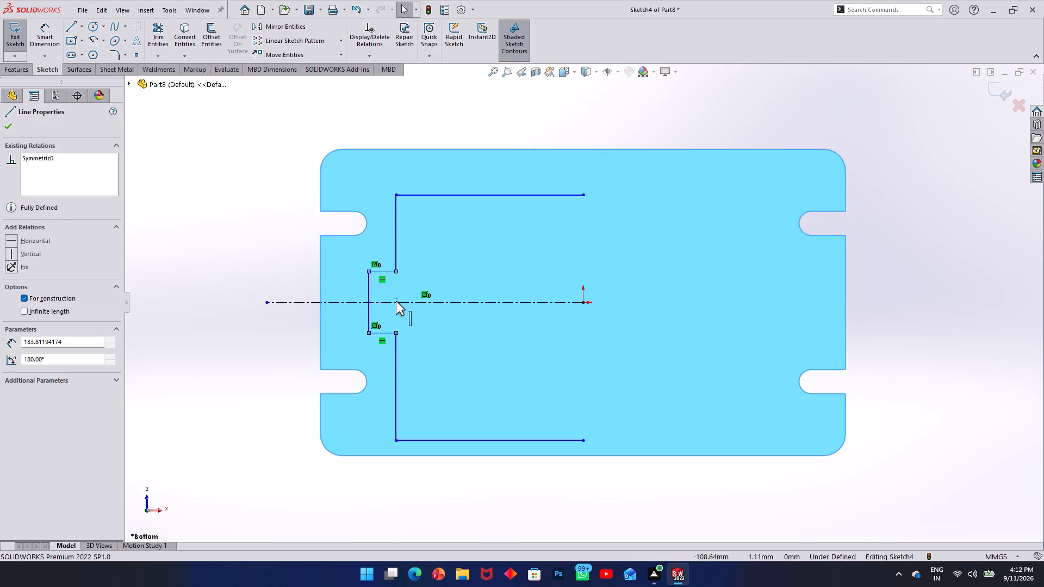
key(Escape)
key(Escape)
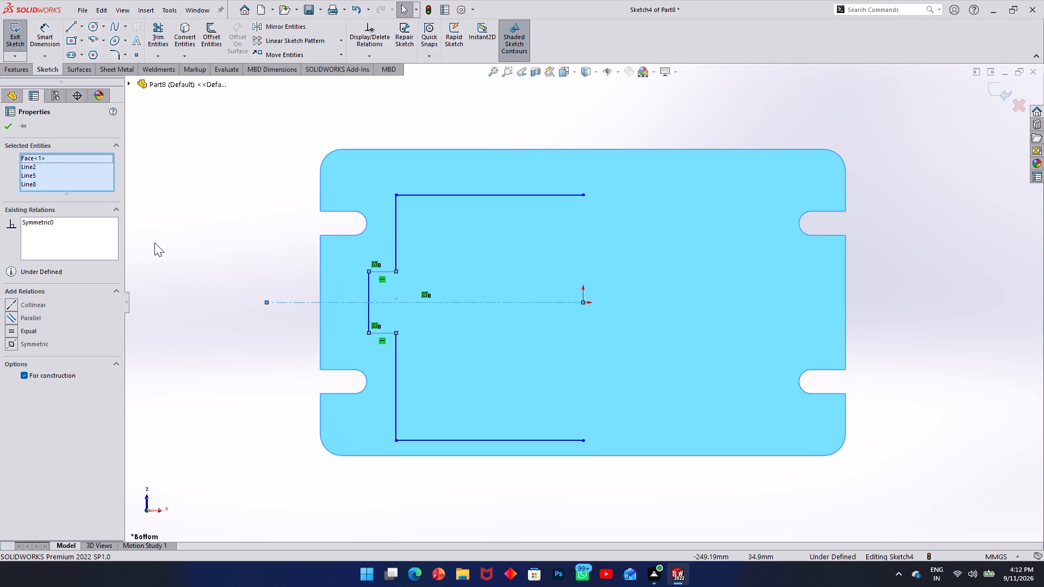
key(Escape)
Reapply the symmetric relation to the two short horizontal step lines about the horizontal centerline.
ctrl+click(385, 274)
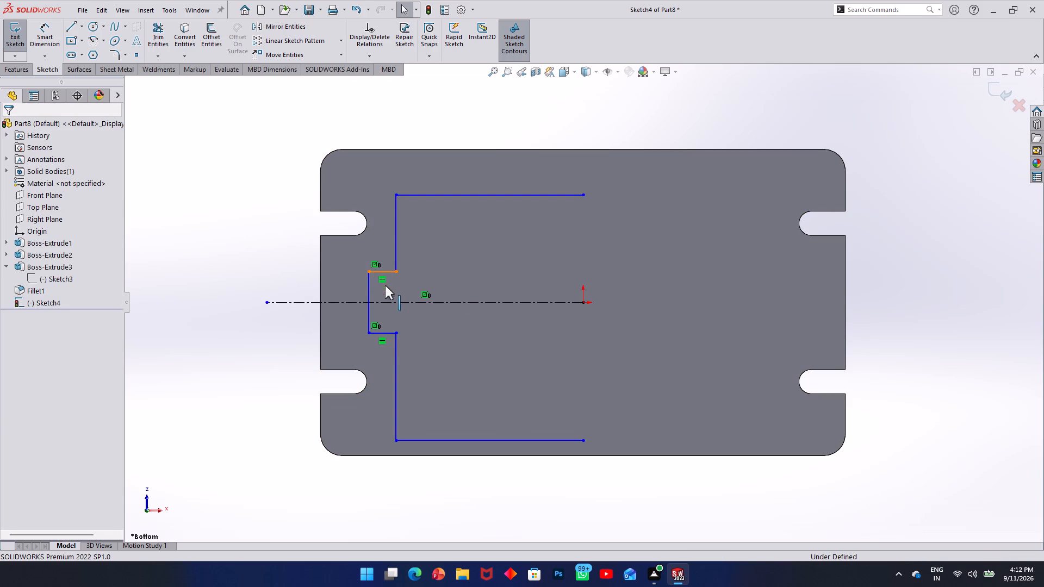
ctrl+click(387, 333)
ctrl+click(397, 304)
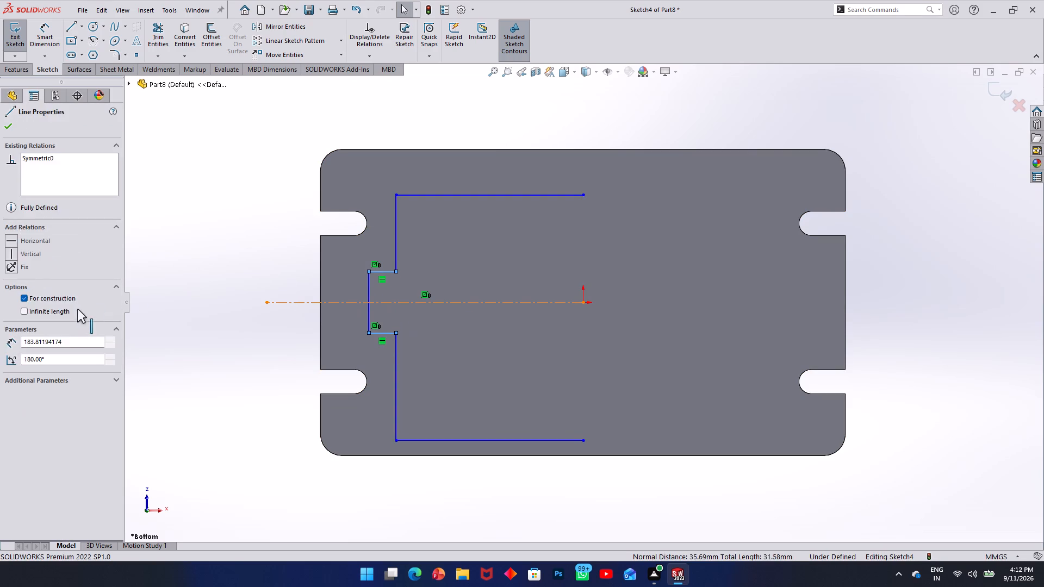
click(11, 366)
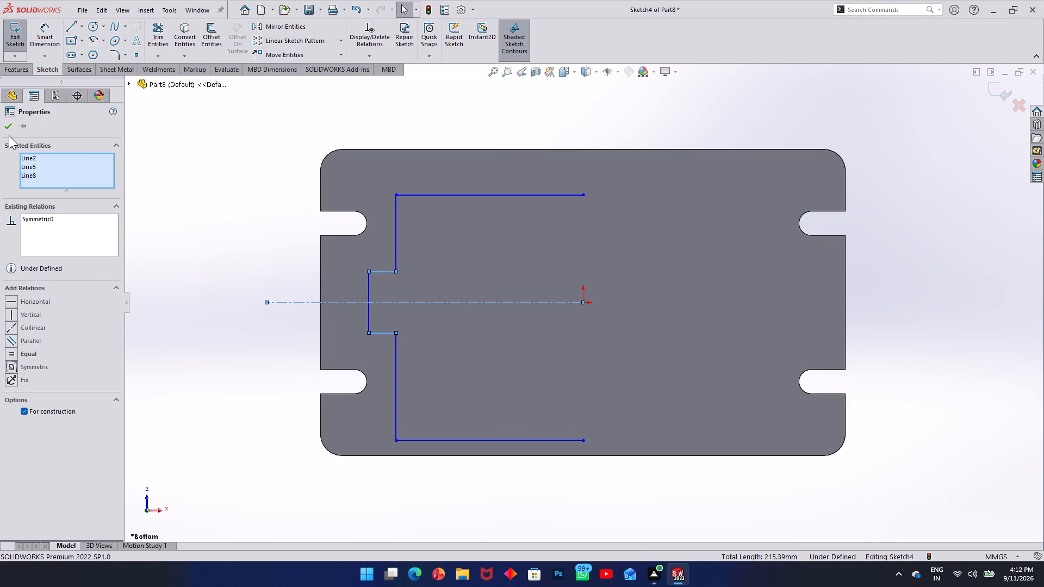
click(9, 129)
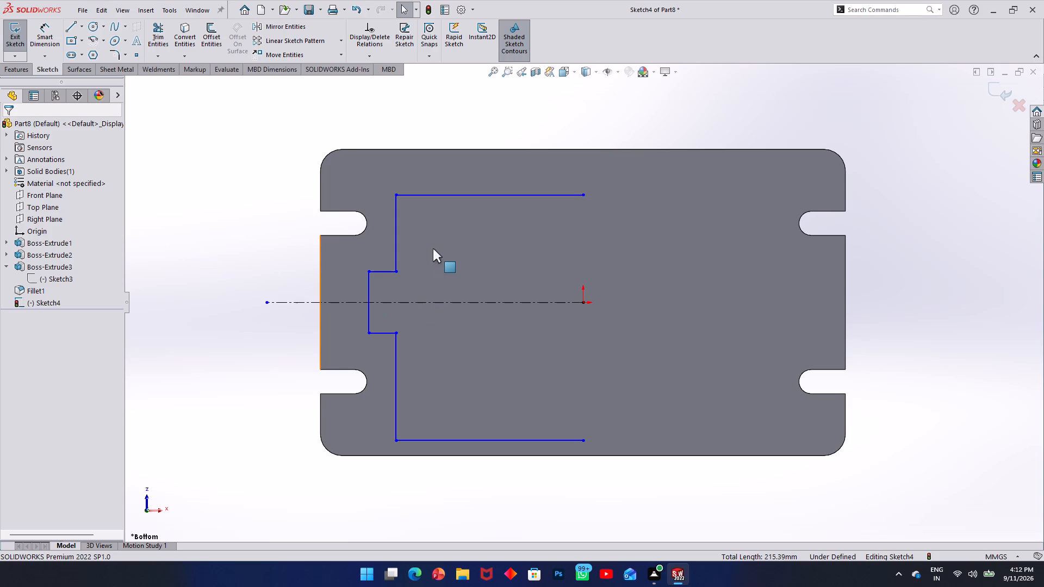
Dimension the short outer vertical line of the stepped outline to 50 mm.
click(60, 38)
click(366, 294)
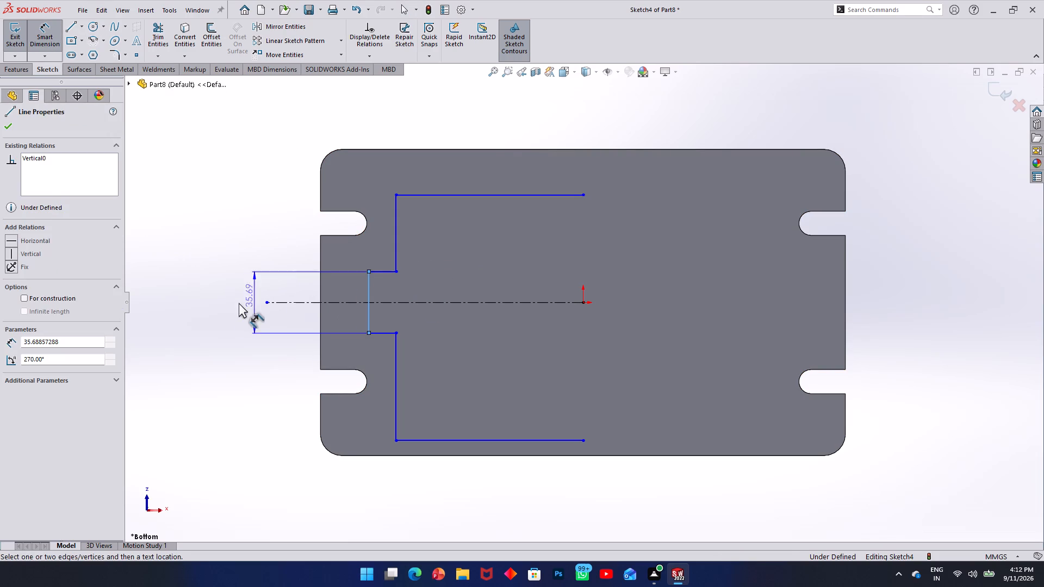
click(237, 304)
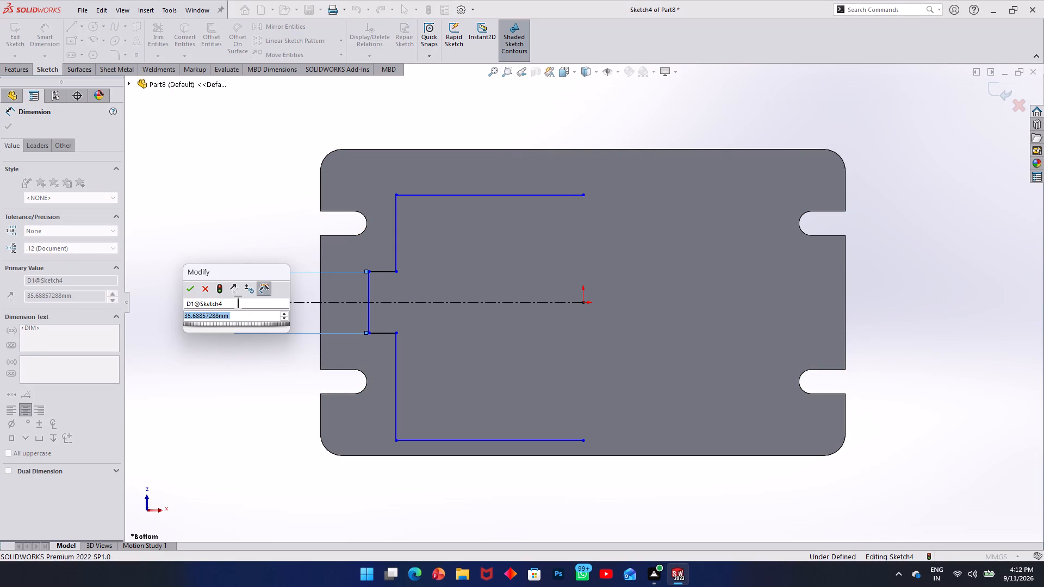
text(50)
key(Return)
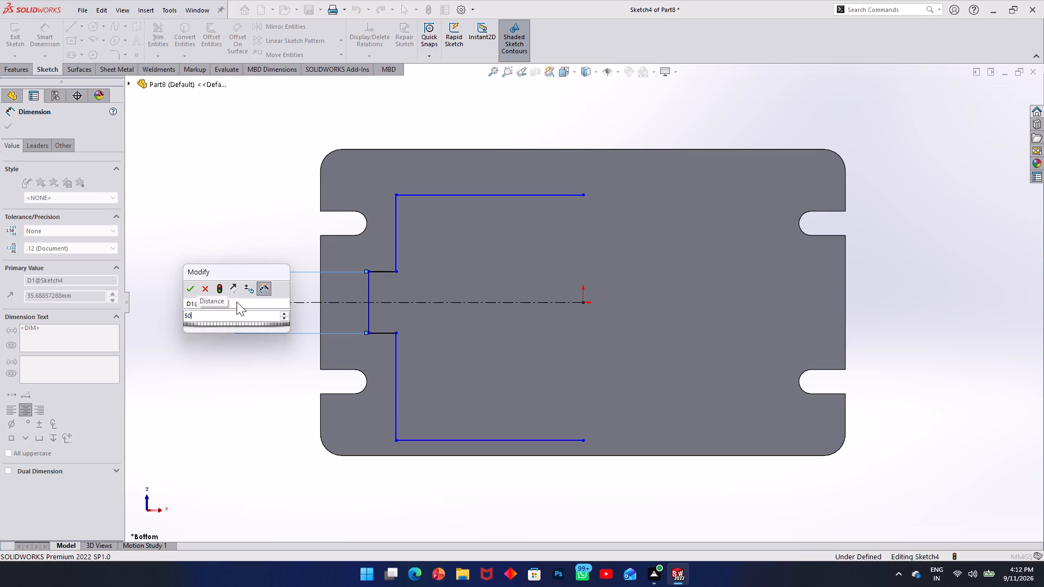
Dimension the distance between the plate's left edge and the 50 mm vertical line to 19 mm.
click(366, 309)
click(319, 315)
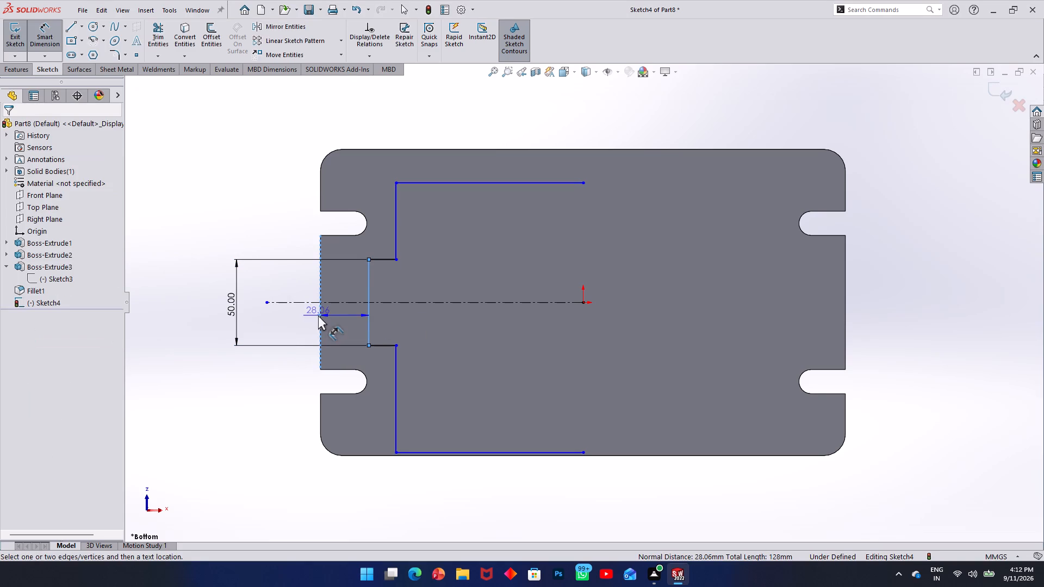
click(341, 323)
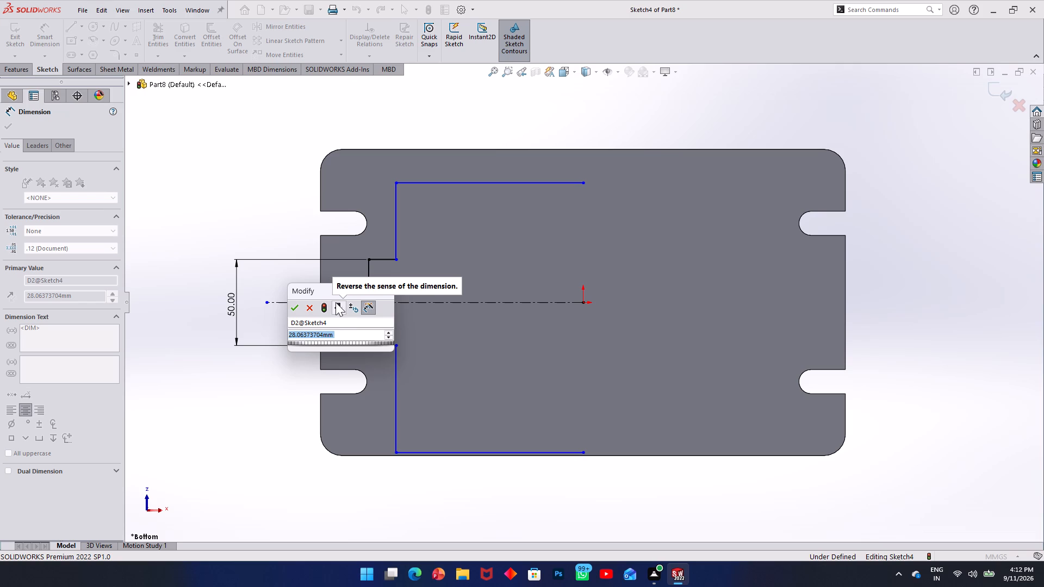
text(18)
key(BackSpace)
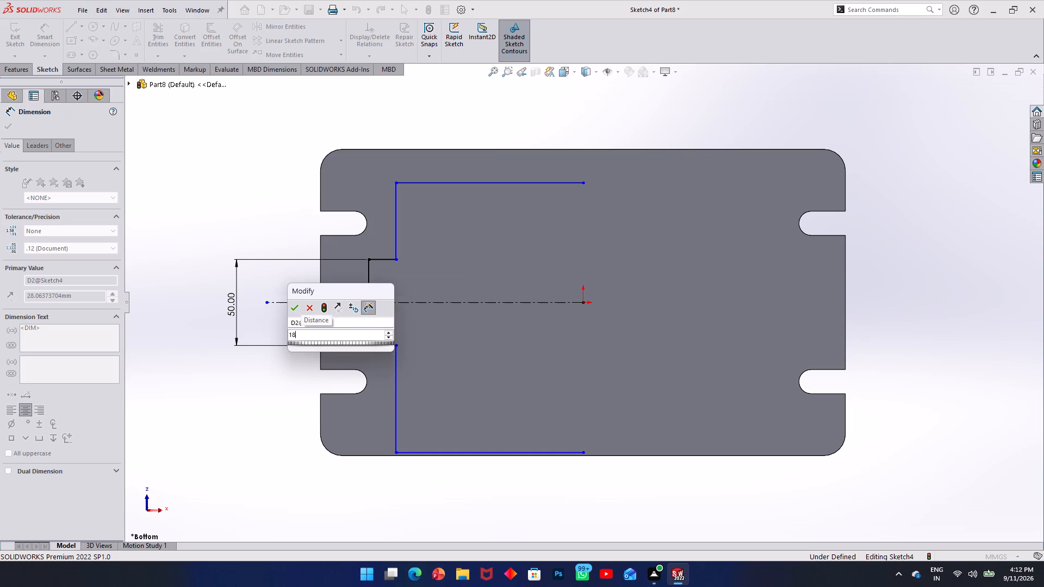
key(9)
key(Return)
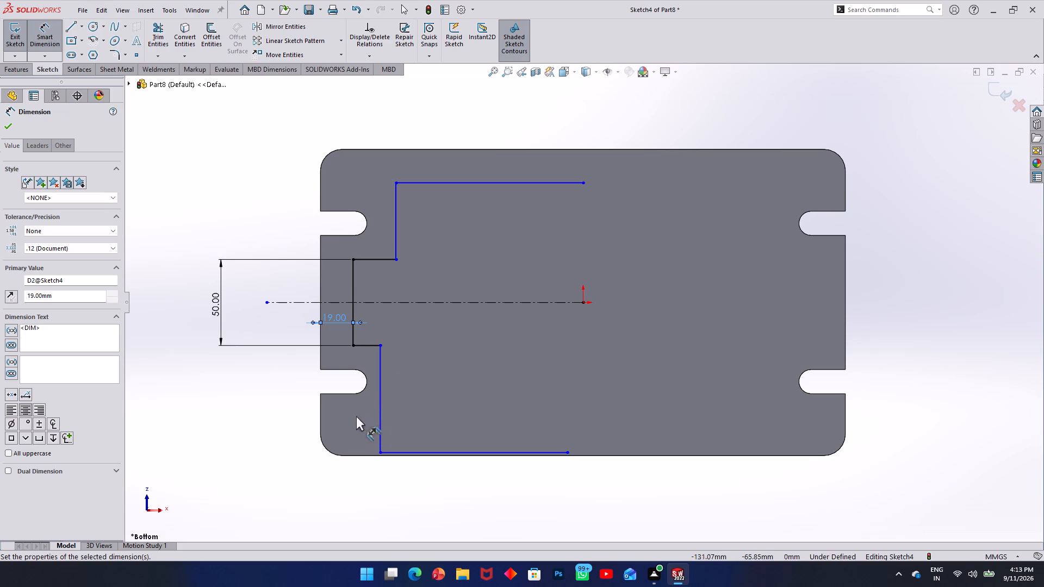
Dimension the outline's lower vertical line to 36 mm from the plate's left edge.
click(319, 422)
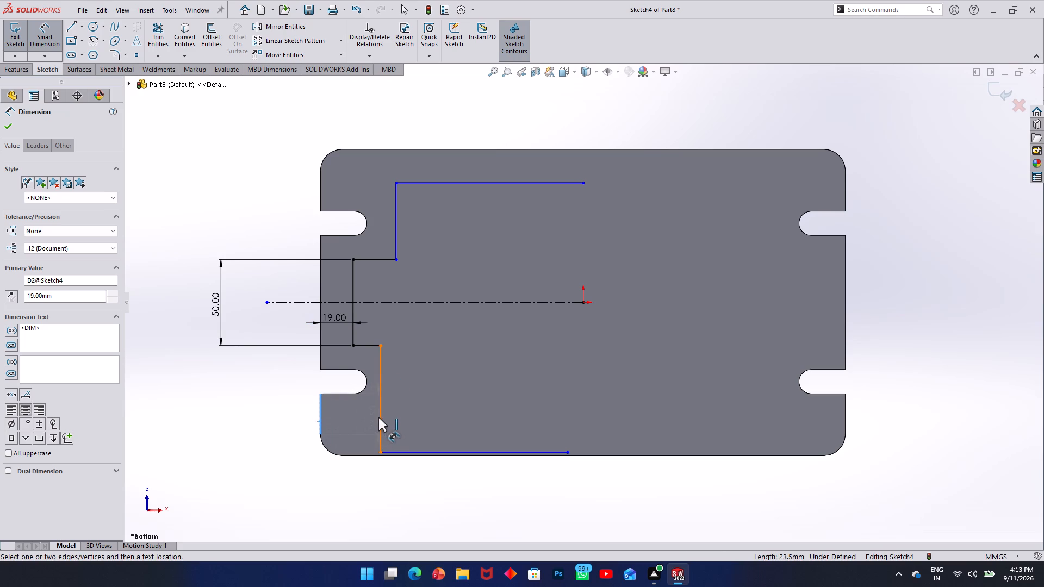
click(378, 417)
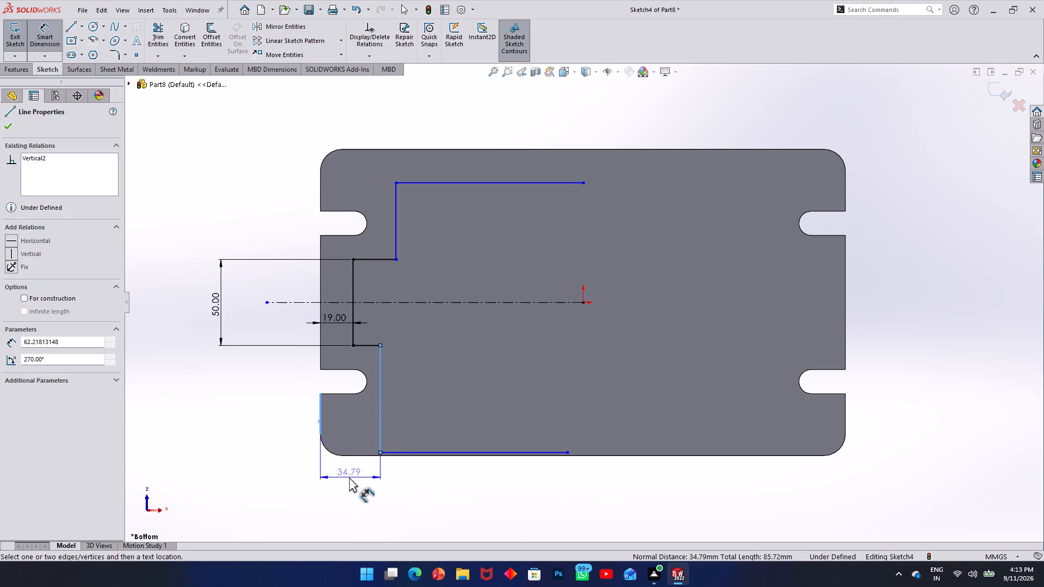
click(351, 478)
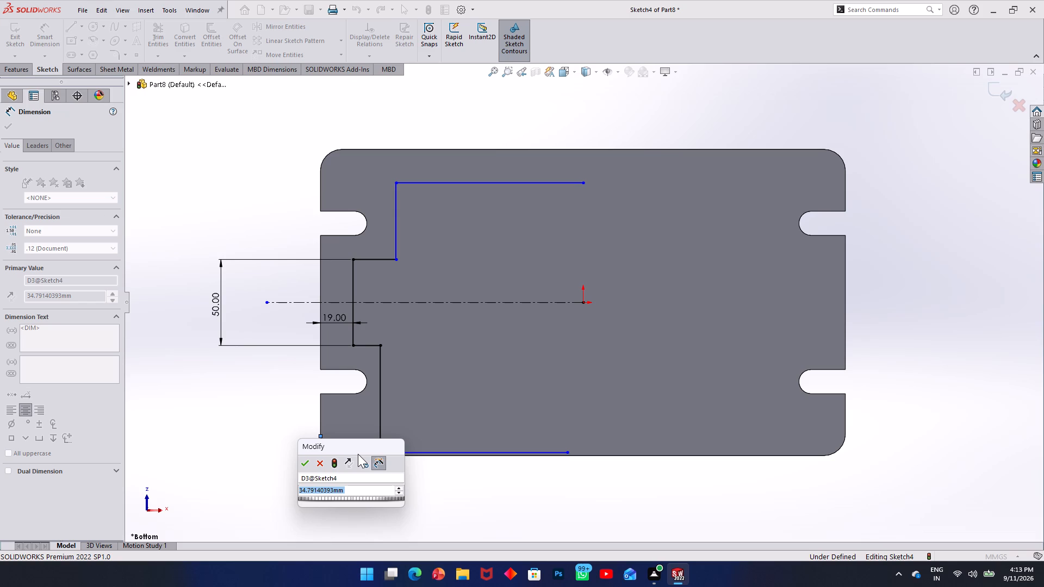
text(36)
key(Return)
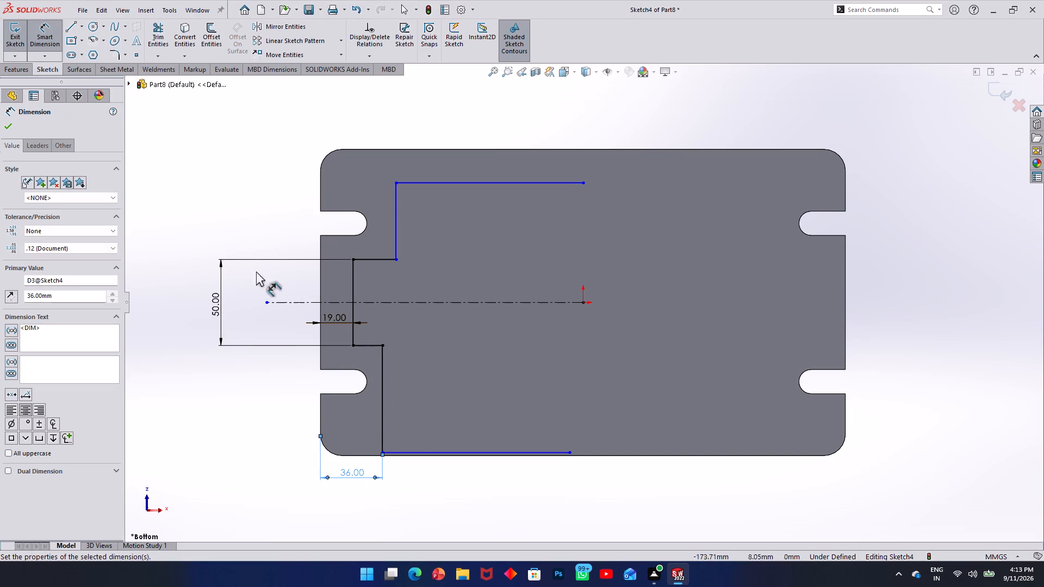
click(10, 126)
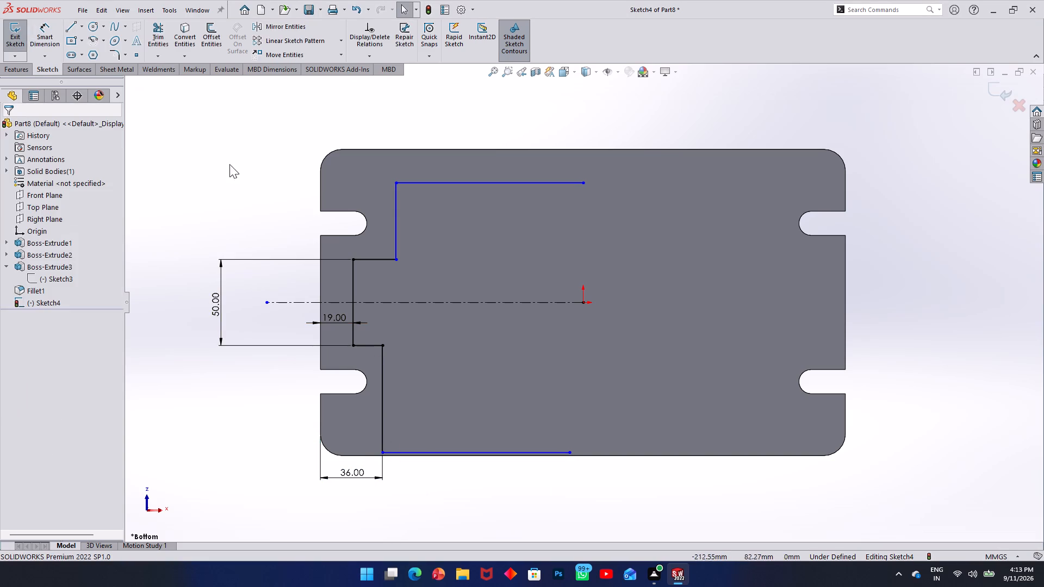
Dimension the outline's upper vertical line to 36 mm from the plate's left edge.
click(320, 193)
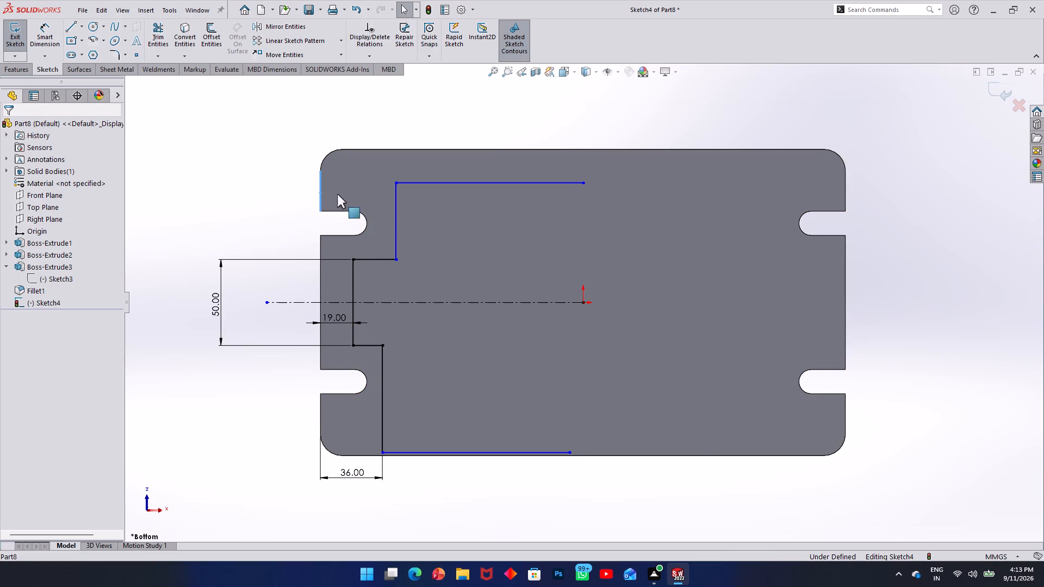
click(394, 210)
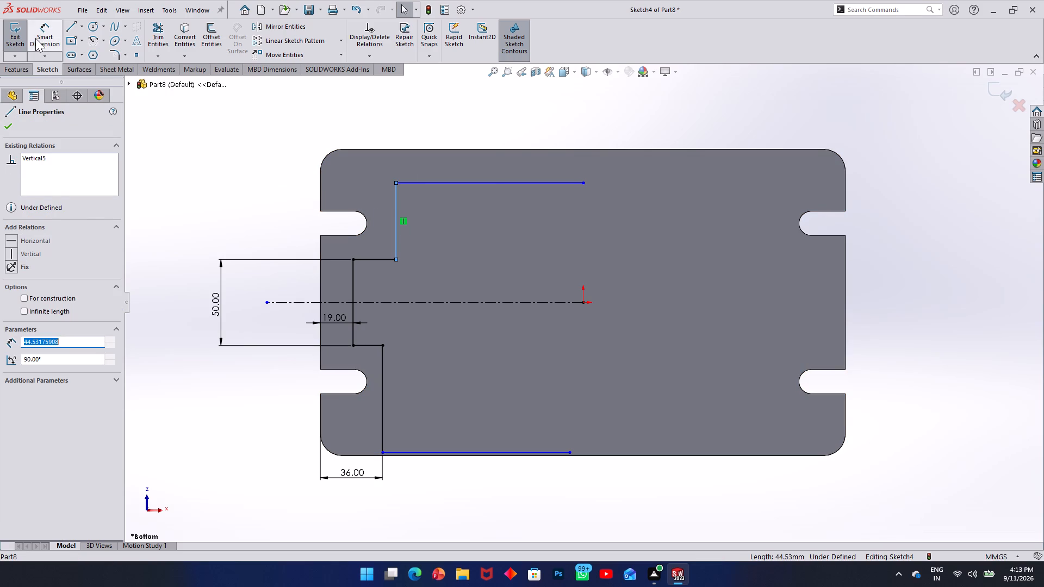
click(33, 30)
click(395, 214)
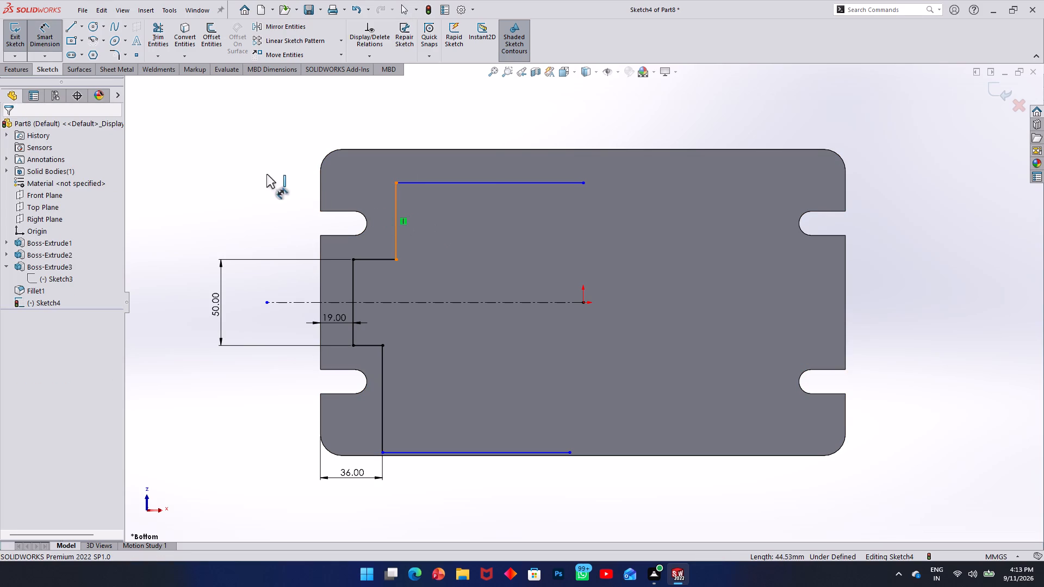
click(320, 195)
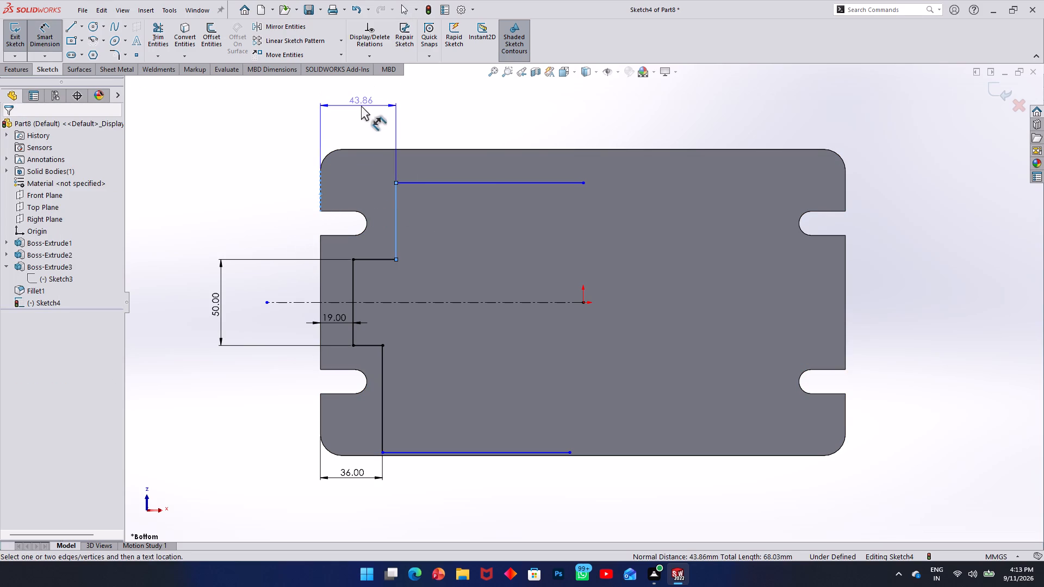
click(361, 105)
text(36)
key(Return)
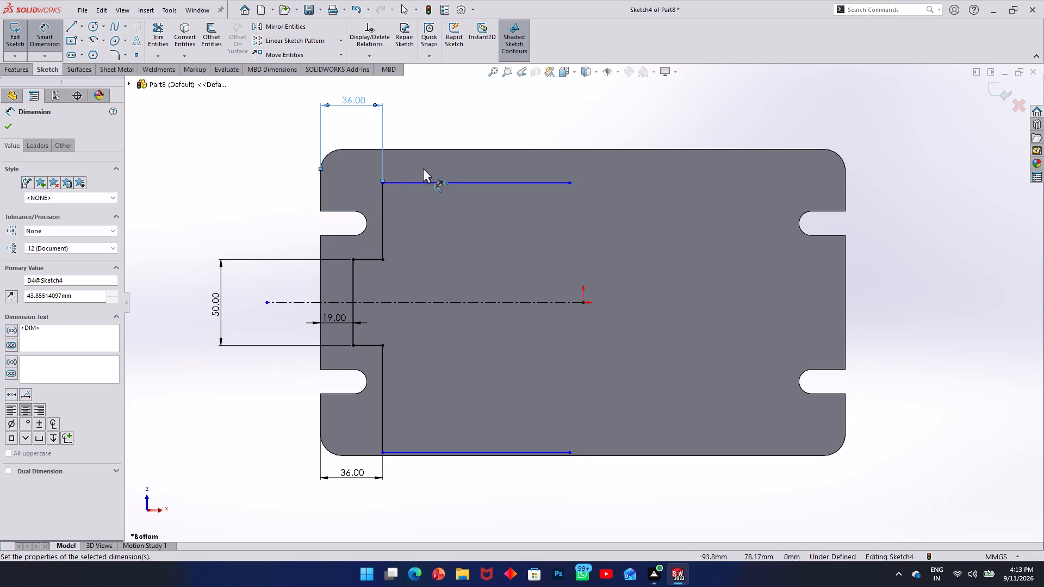
Dimension the spacing between the two long horizontal lines of the outline to 140 mm.
click(438, 179)
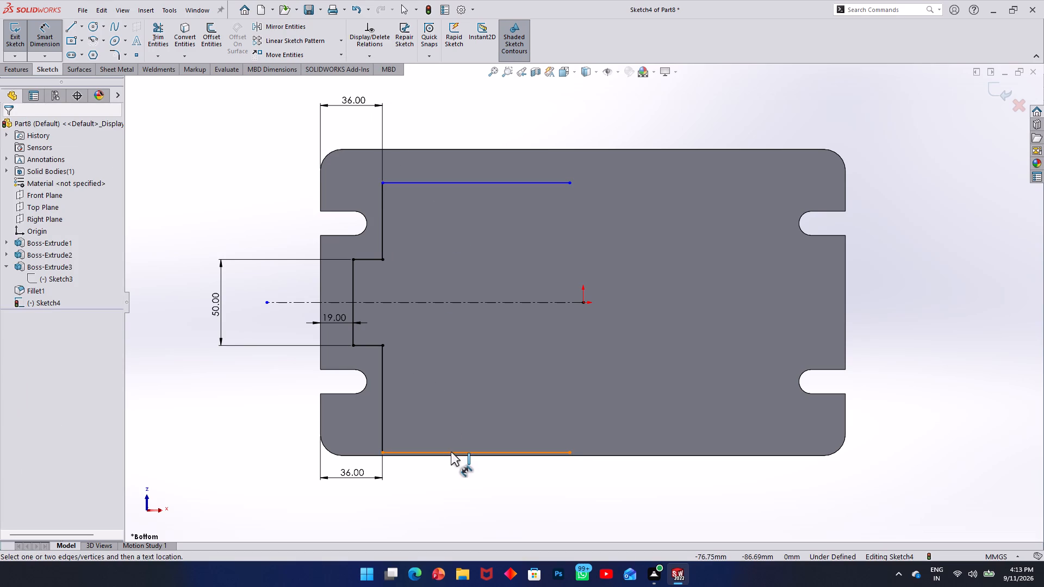
click(451, 452)
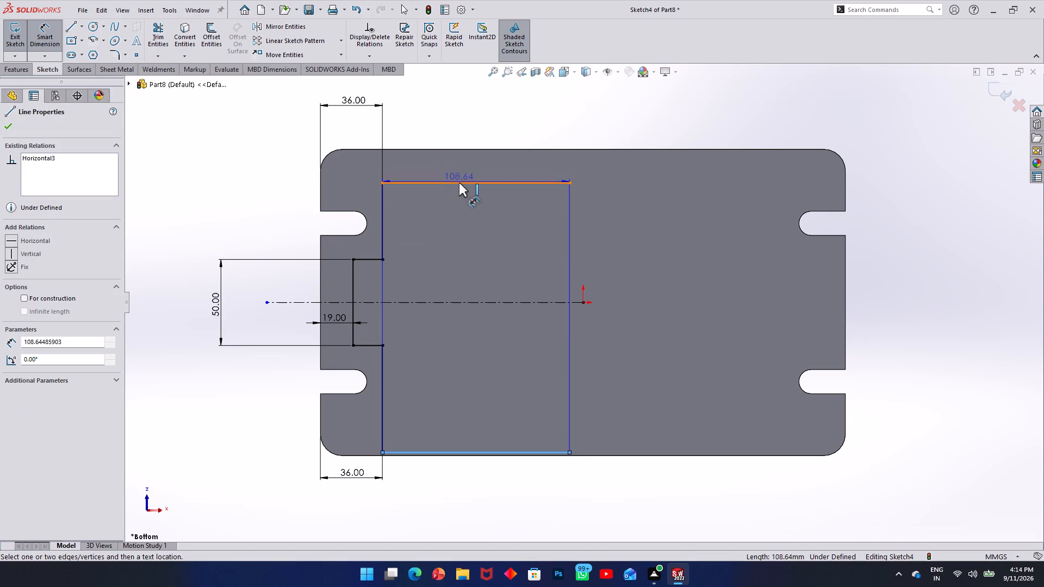
click(459, 183)
click(459, 259)
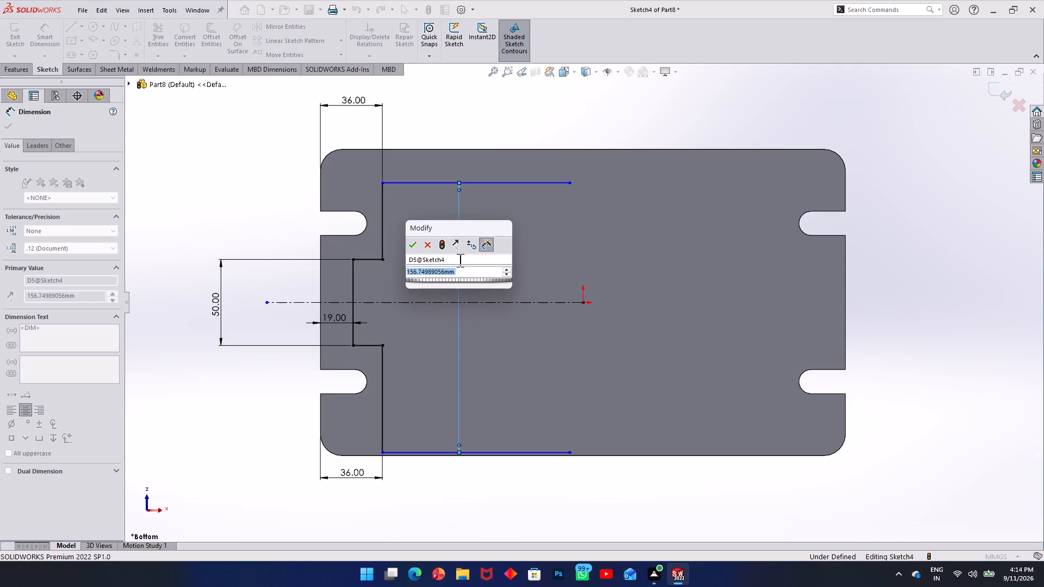
text(140)
key(Return)
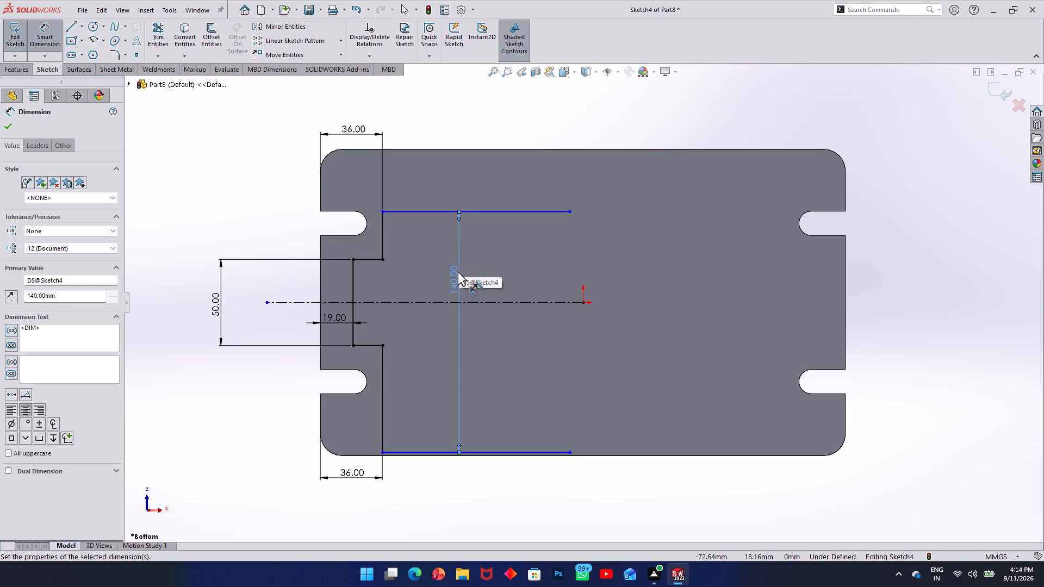
key(Escape)
Make the two long horizontal lines symmetric about the horizontal centerline.
ctrl+click(435, 213)
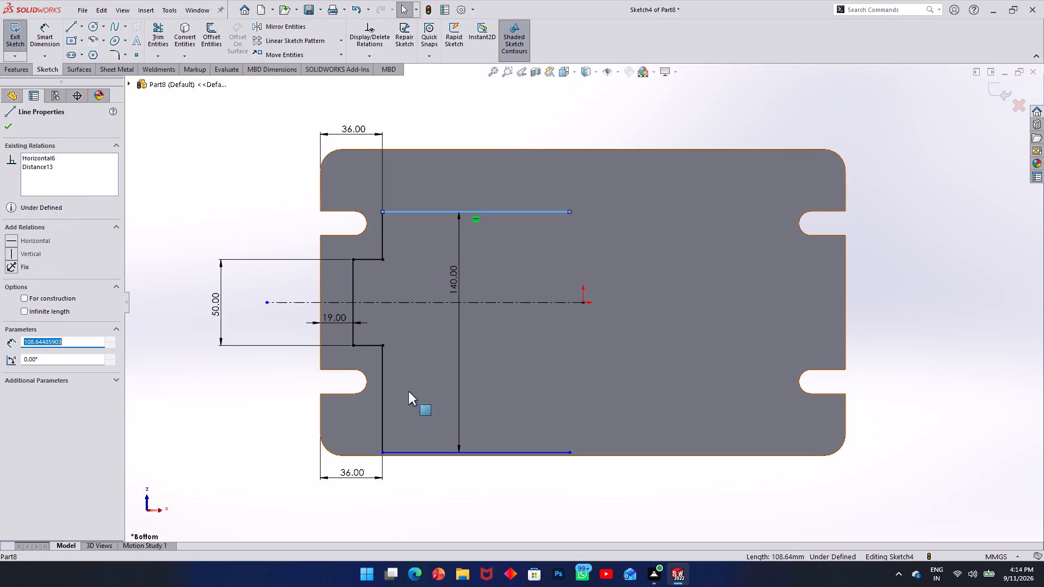
ctrl+click(420, 450)
ctrl+click(424, 300)
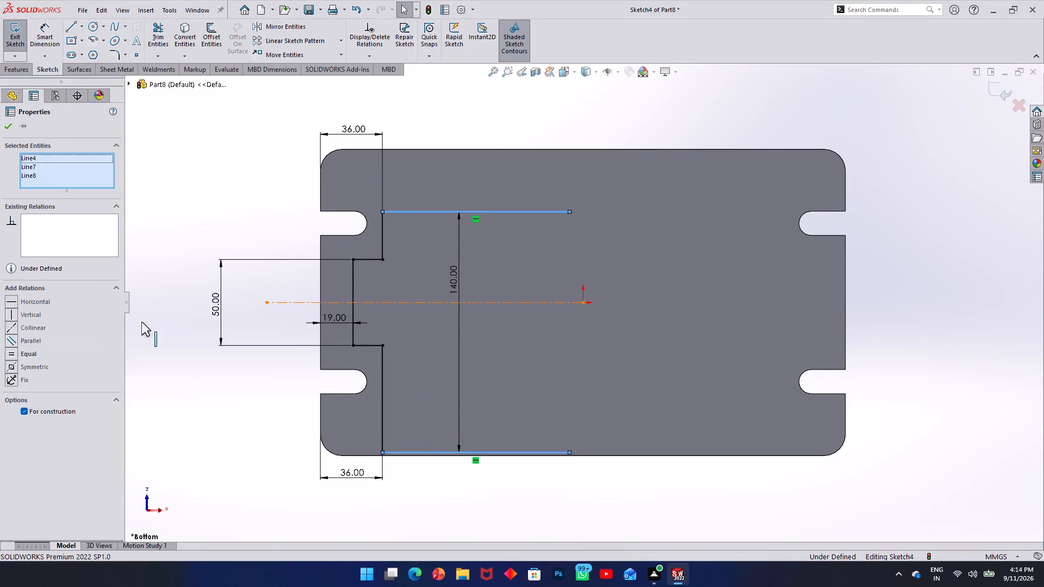
click(10, 366)
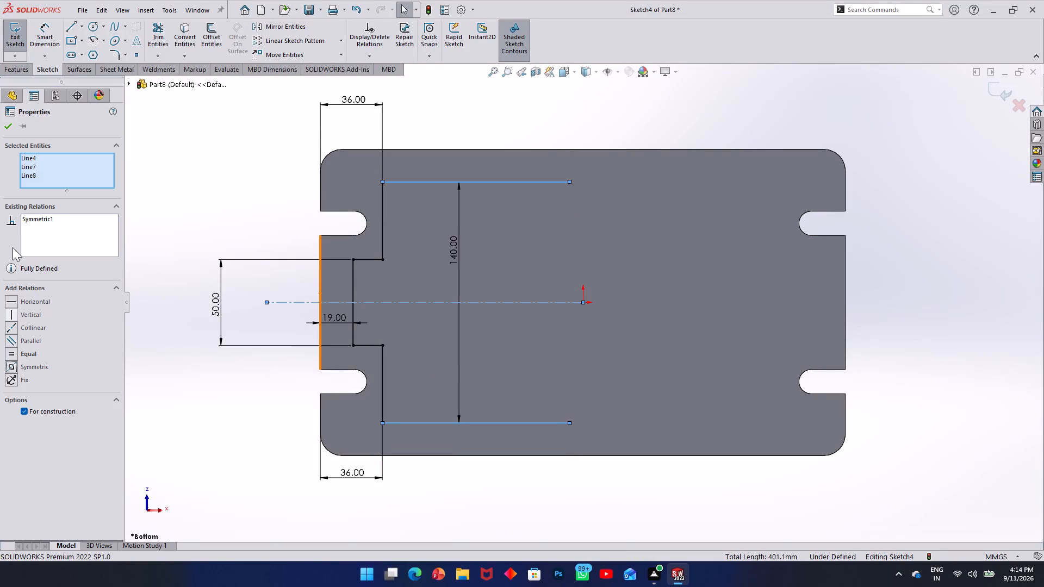
click(10, 126)
click(179, 210)
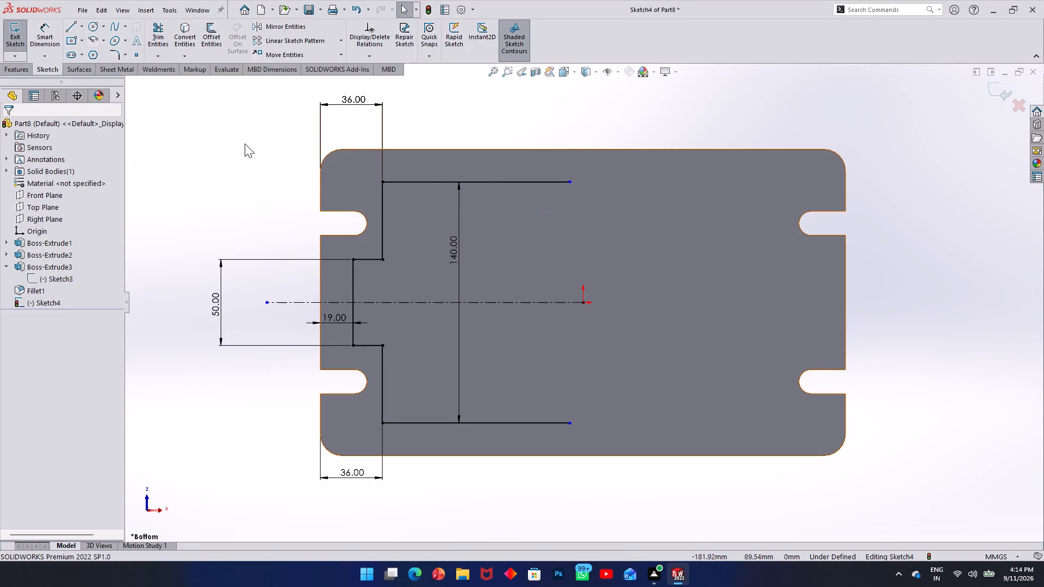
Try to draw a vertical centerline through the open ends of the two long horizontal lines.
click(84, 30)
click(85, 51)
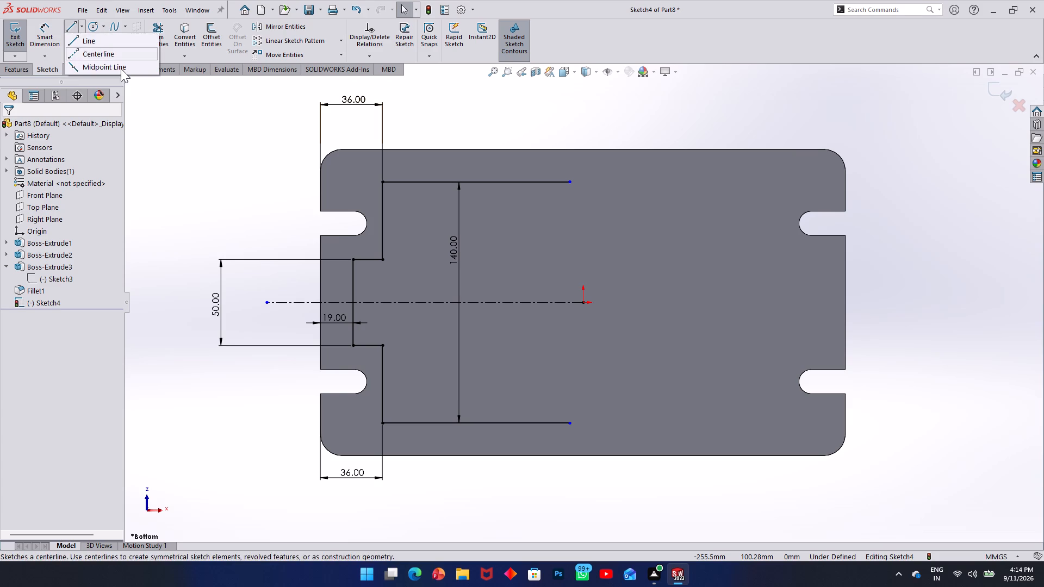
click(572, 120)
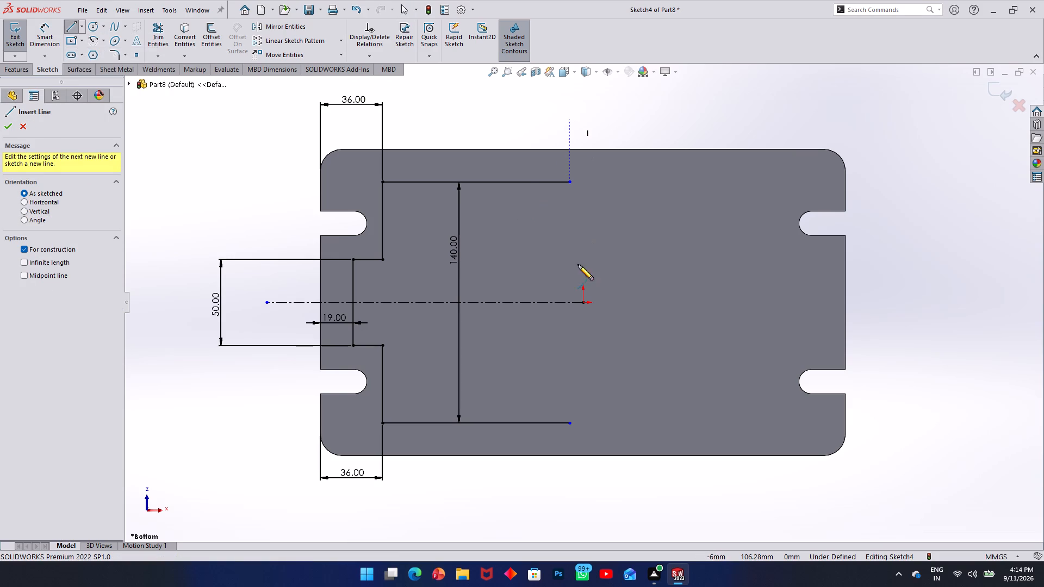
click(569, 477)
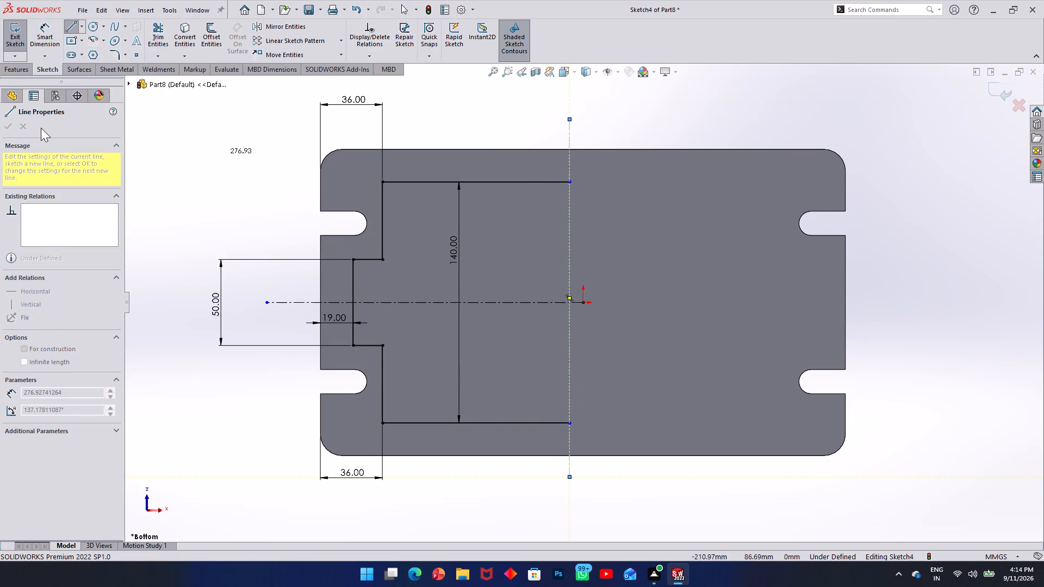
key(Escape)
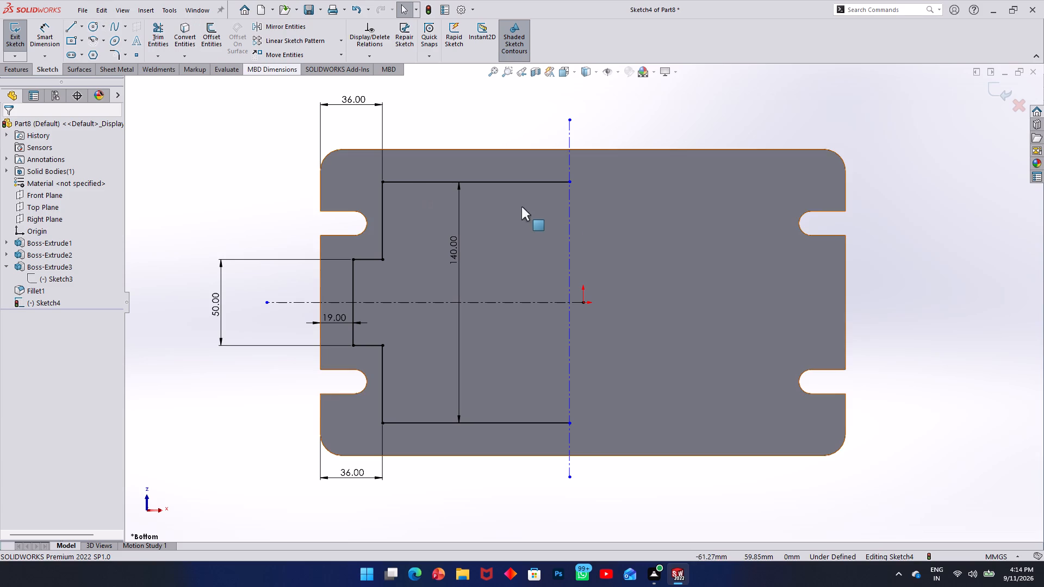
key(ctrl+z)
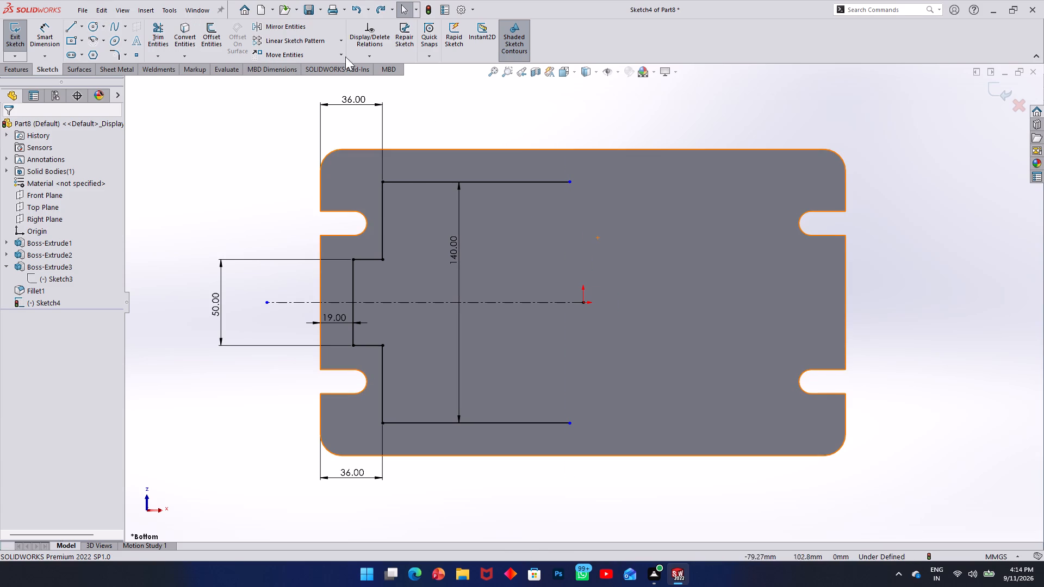
Draw a vertical centerline through the origin, extending past the plate's upper and lower edges.
click(84, 28)
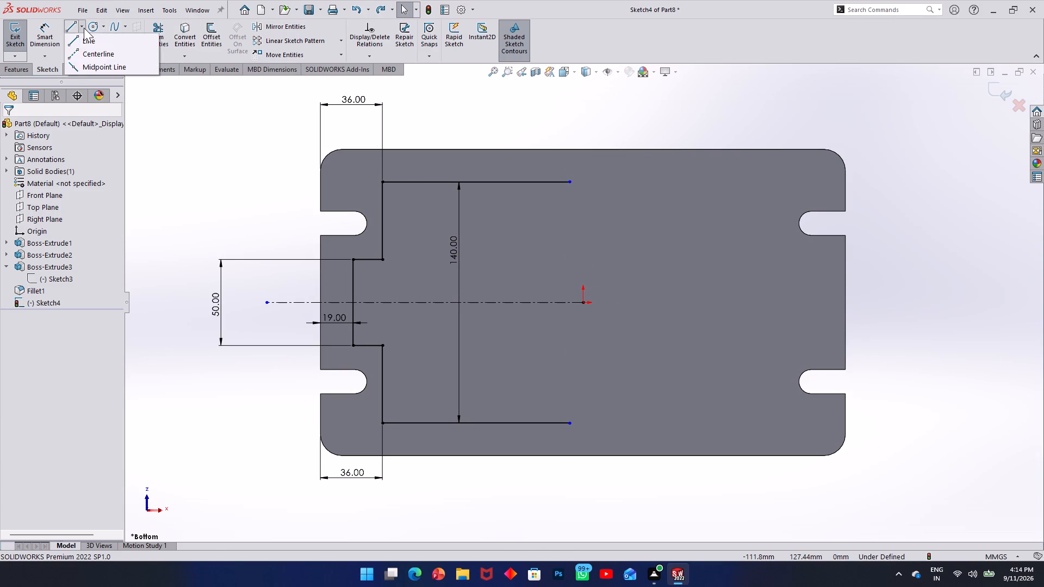
click(83, 58)
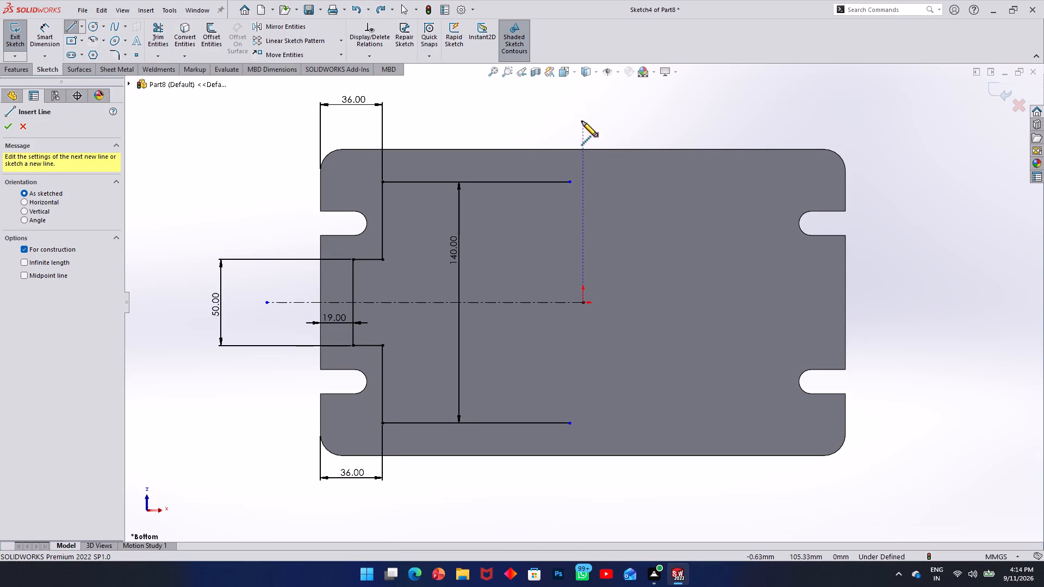
click(582, 121)
click(585, 506)
key(Escape)
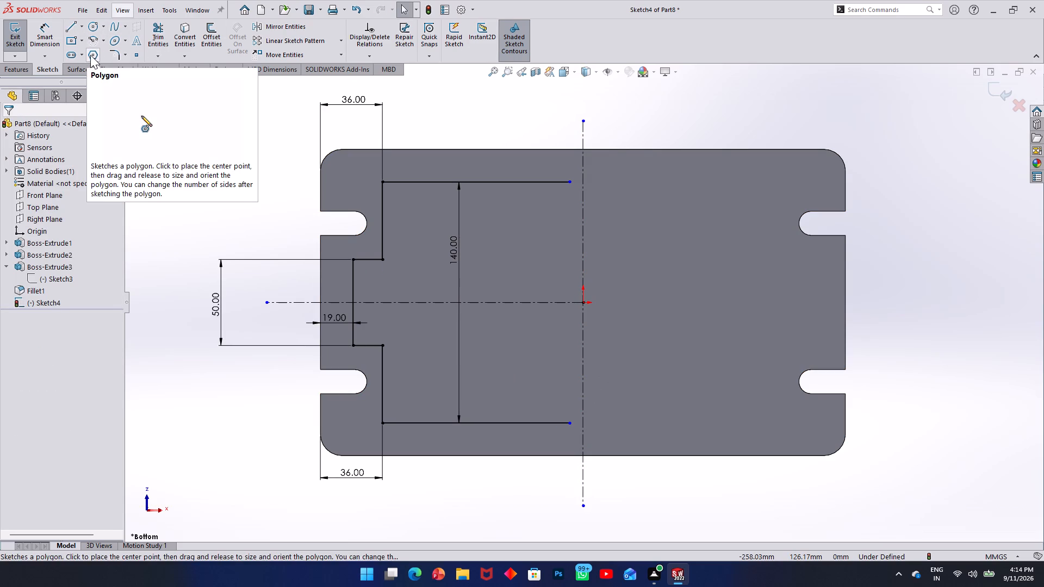
Extend the open ends of the two long horizontal outline lines to the vertical centerline.
click(165, 55)
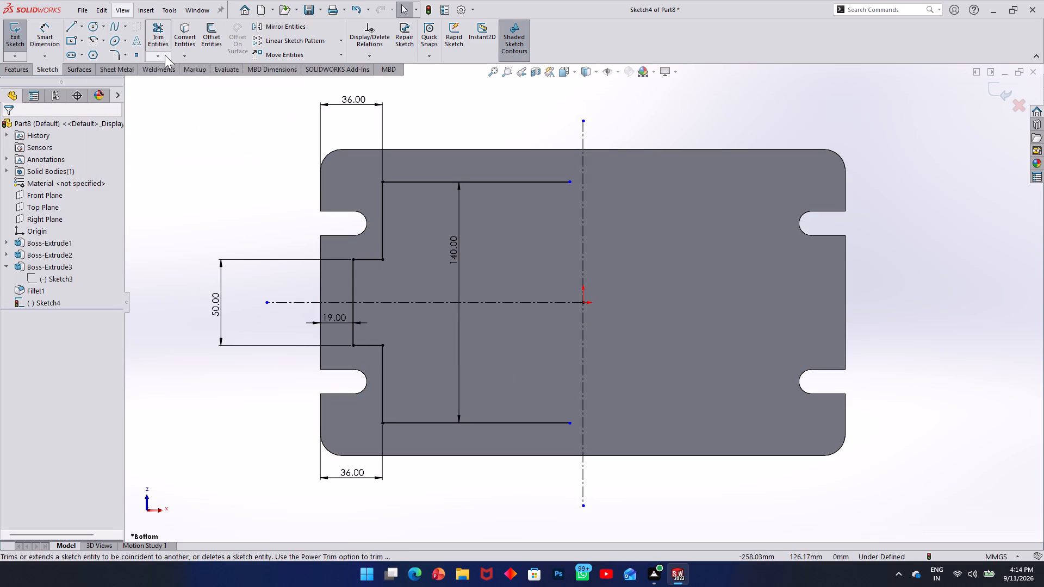
click(171, 80)
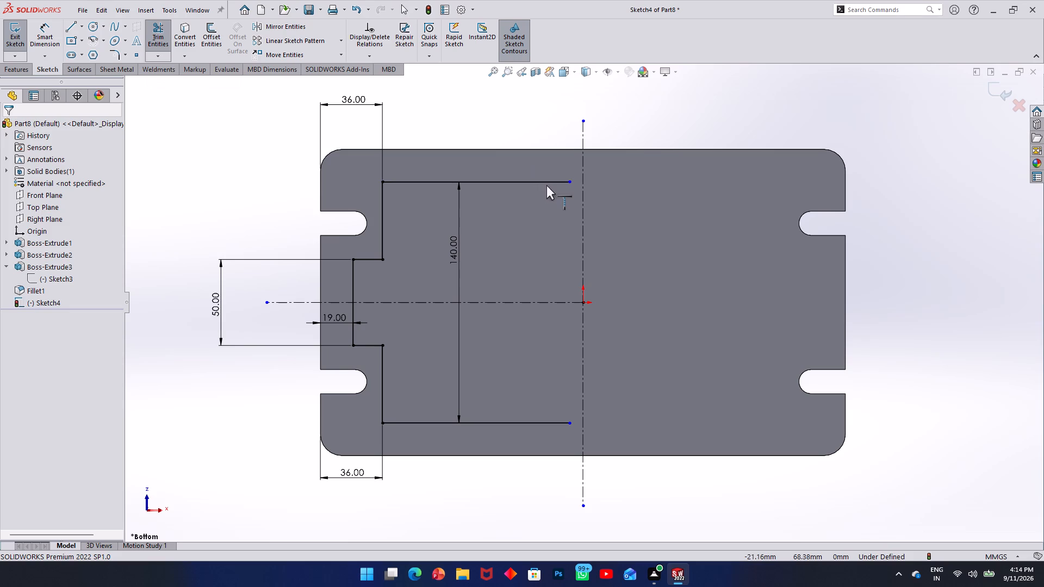
click(546, 183)
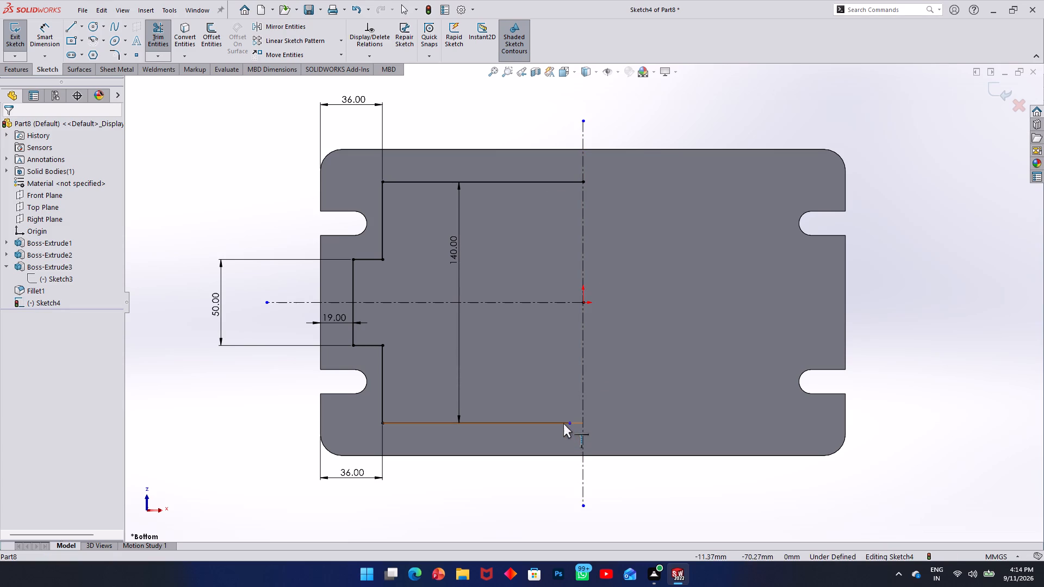
click(563, 423)
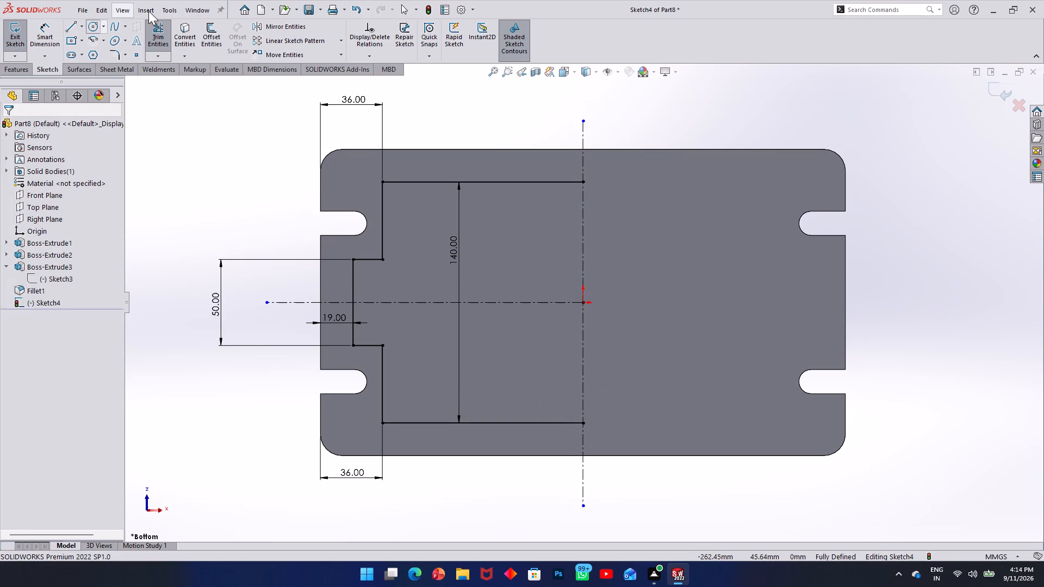
Mirror all seven lines of the stepped half outline about the vertical centerline, keeping the originals.
click(279, 30)
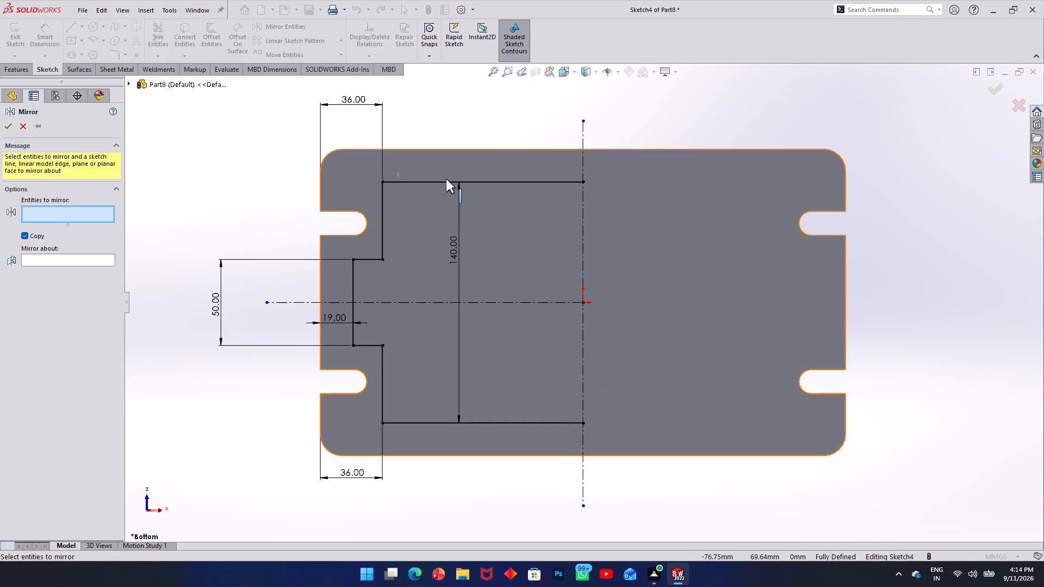
click(439, 179)
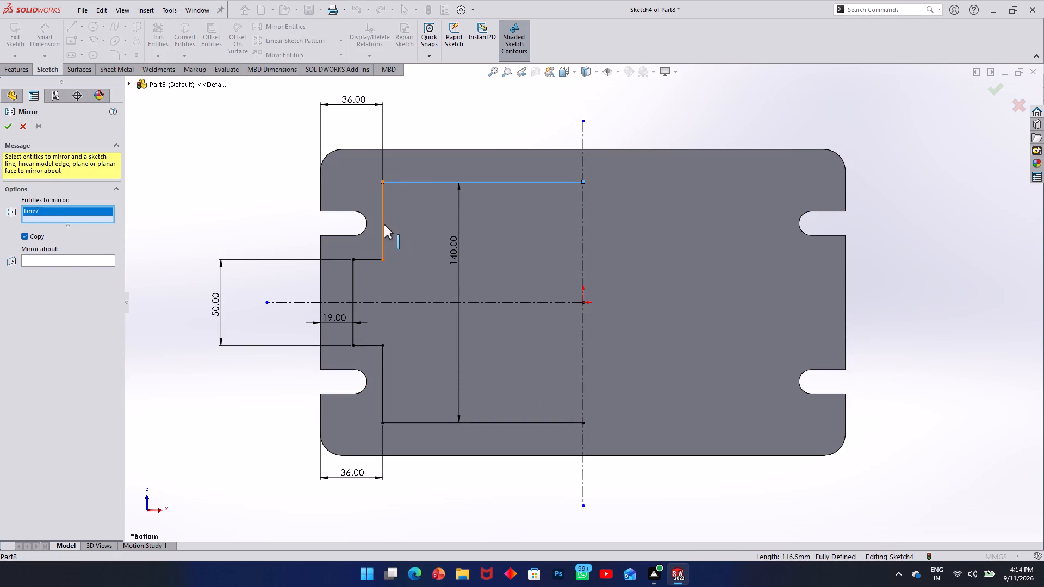
click(384, 224)
click(367, 258)
click(353, 283)
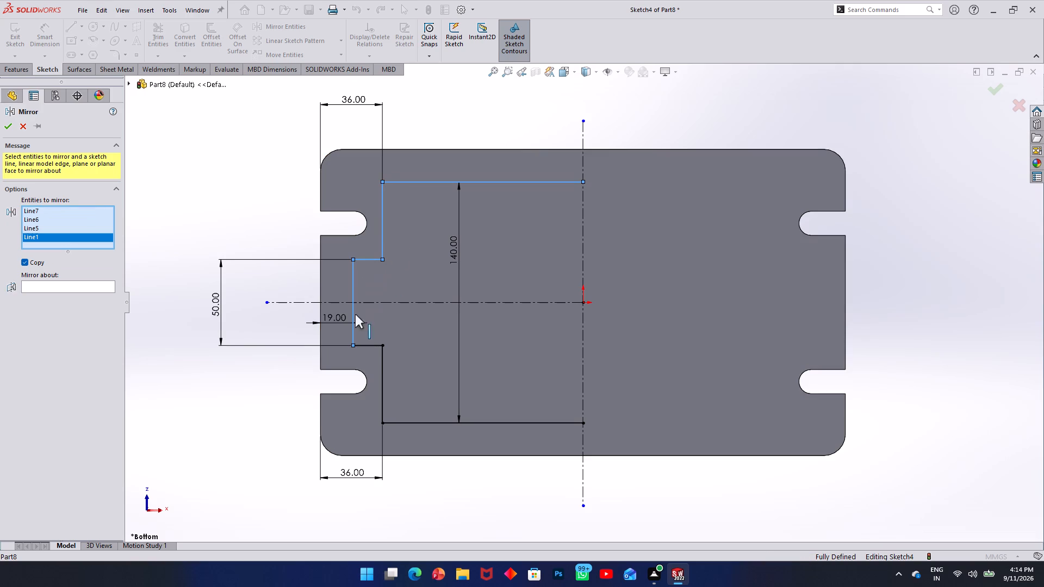
click(361, 343)
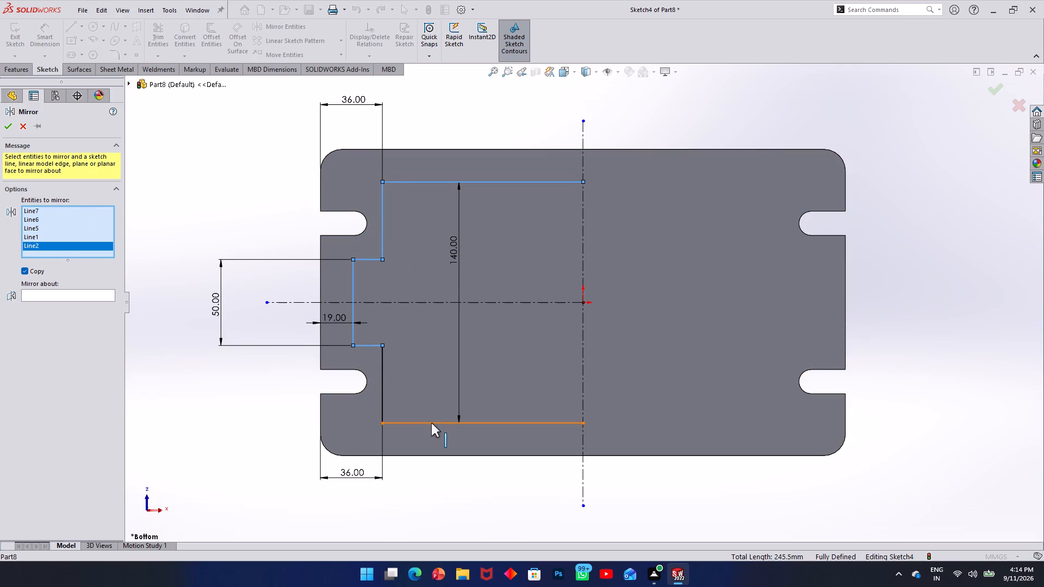
click(431, 423)
click(380, 398)
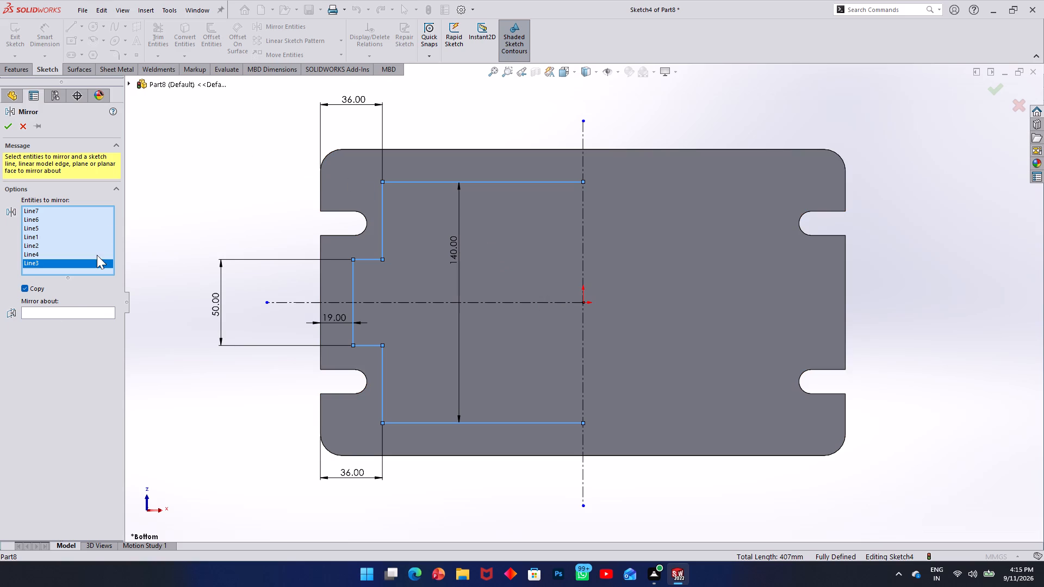
click(57, 313)
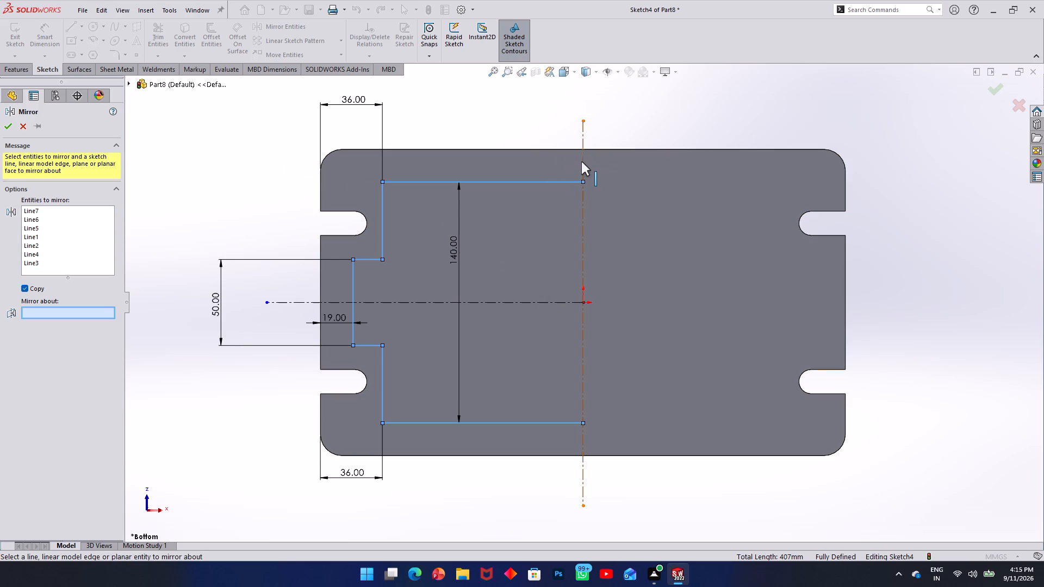
click(581, 162)
click(11, 120)
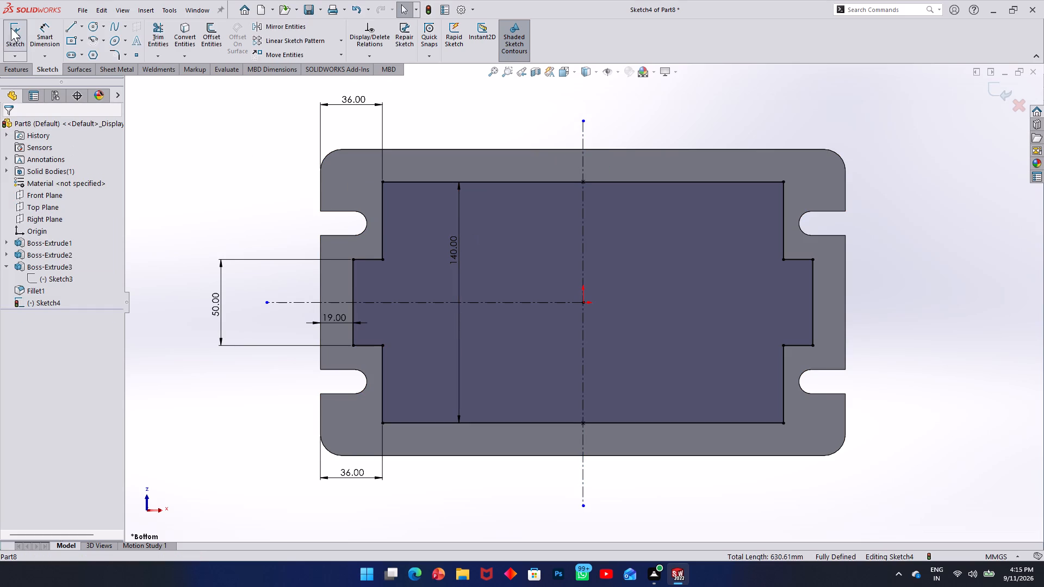
Exit the sketch and cut the stepped outline as a blind pocket 10 mm deep into the plate's bottom face.
click(12, 29)
click(21, 70)
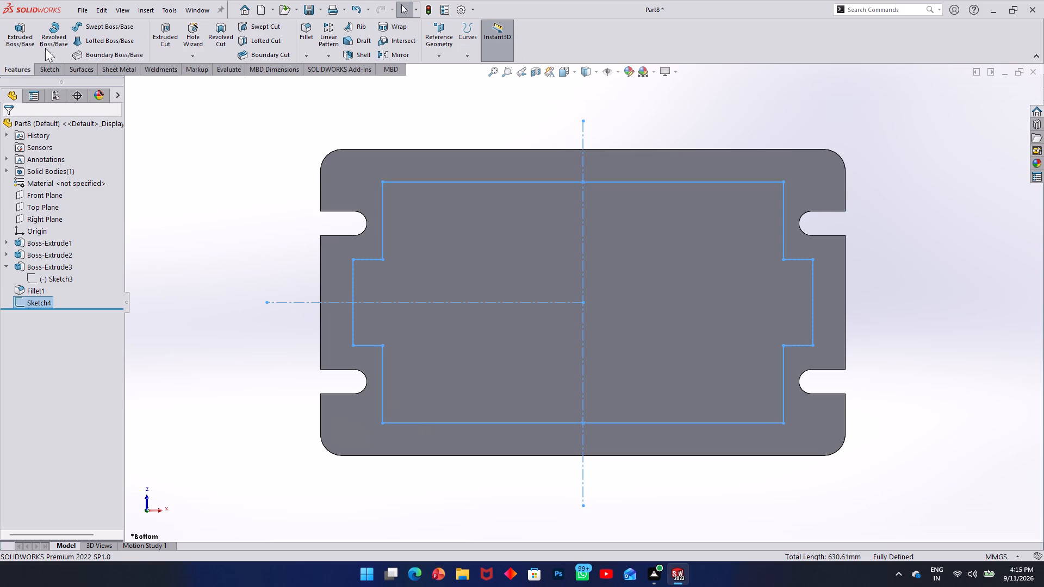
click(165, 45)
middle_drag(298, 148, 291, 298)
scroll(298, 148, up, 1)
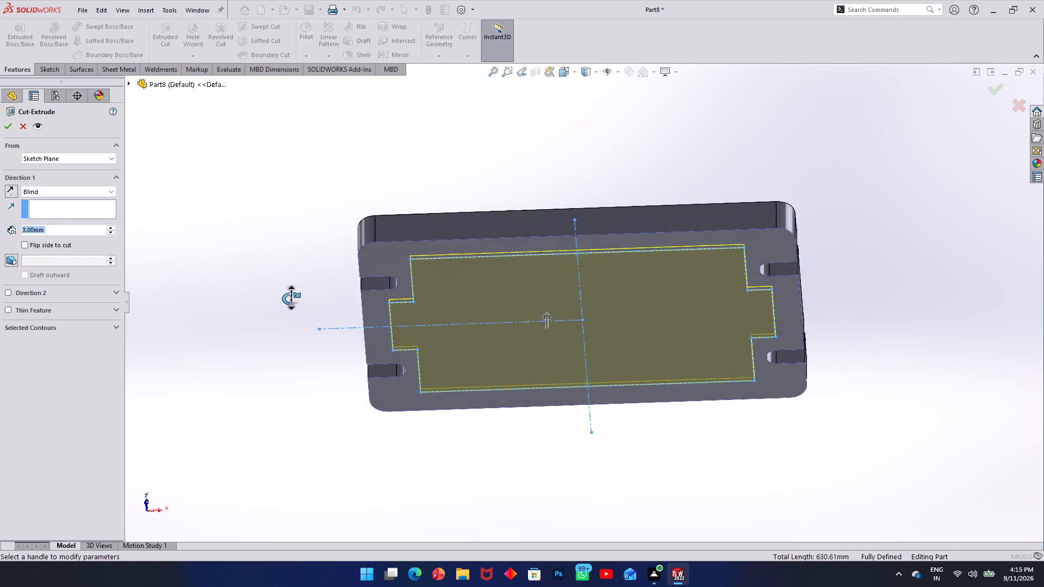
middle_drag(291, 298, 303, 341)
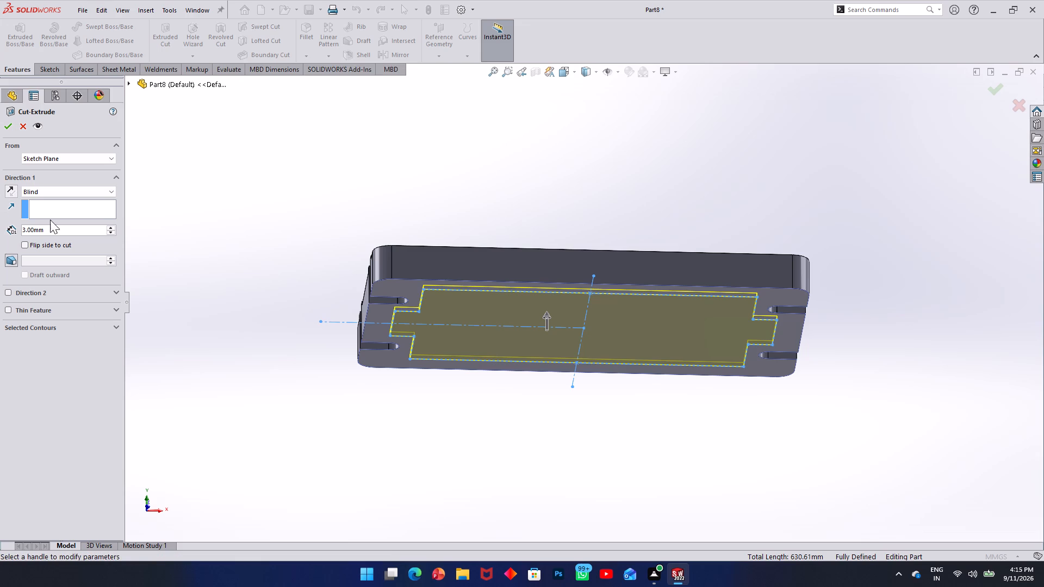
drag(54, 227, 29, 237)
text(10)
key(Return)
click(6, 130)
click(477, 212)
Examine the bottom pocket and the plate's raised pads, holes and slots from several angles.
middle_drag(539, 202, 524, 107)
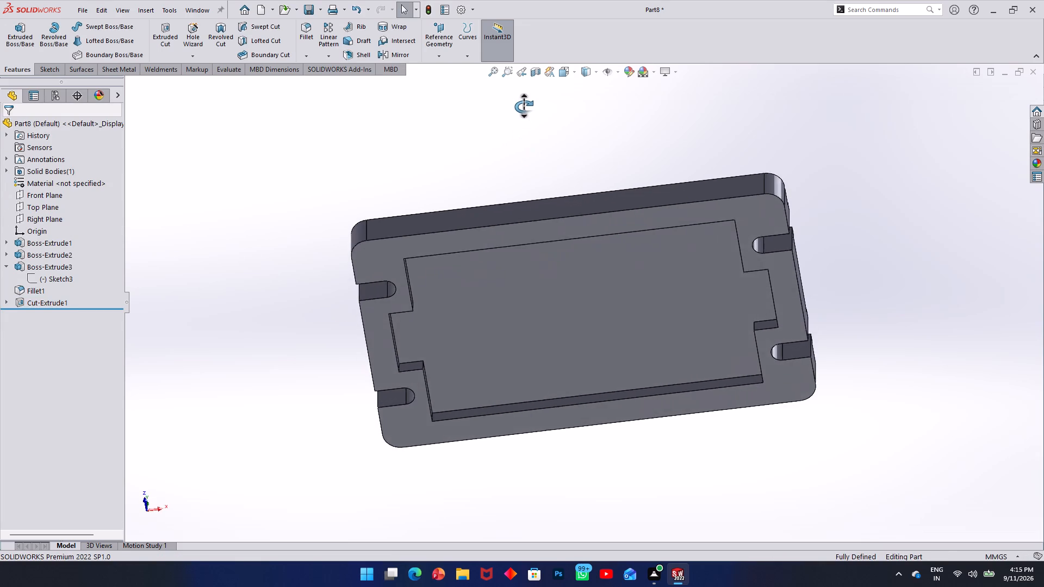
middle_drag(524, 107, 515, 163)
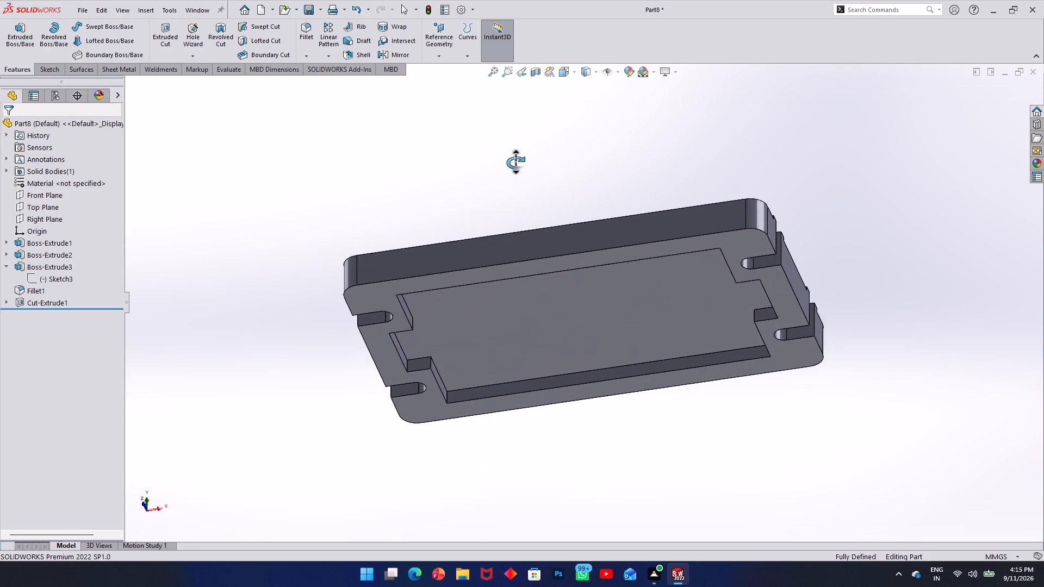
middle_drag(515, 163, 521, 298)
scroll(561, 311, down, 3)
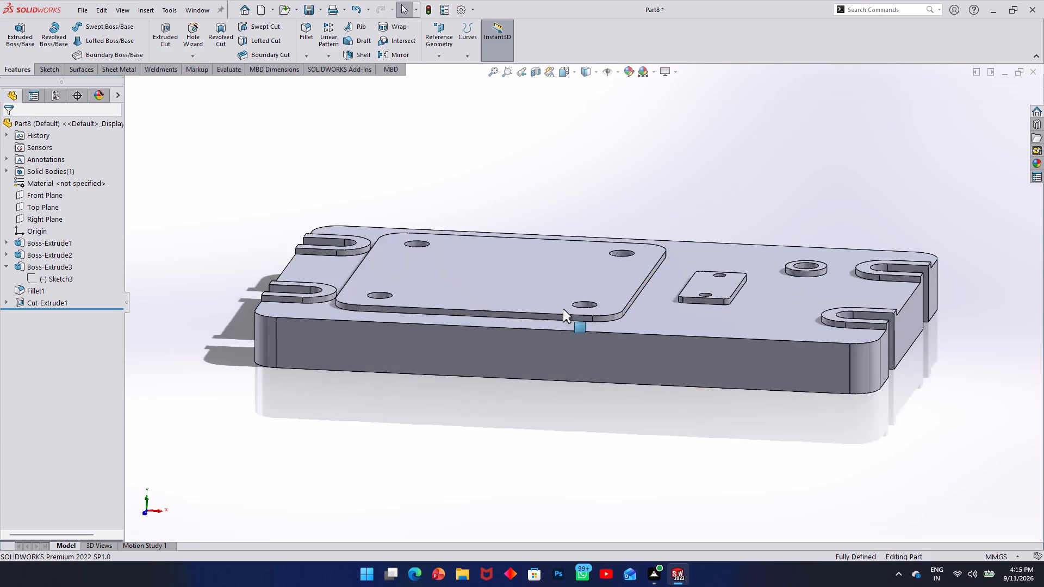
scroll(560, 303, up, 3)
middle_drag(505, 297, 540, 388)
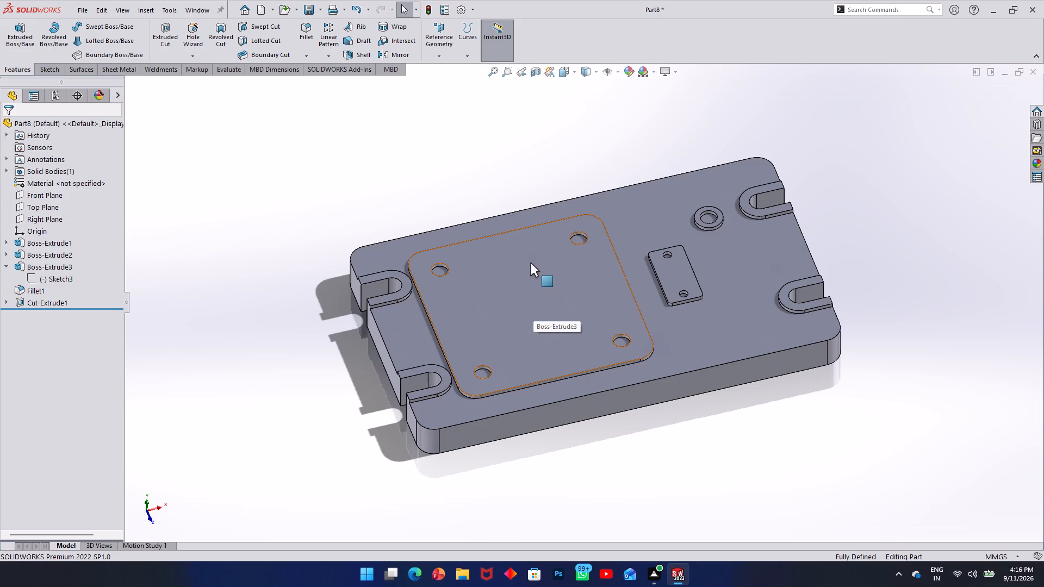
middle_drag(530, 339, 514, 208)
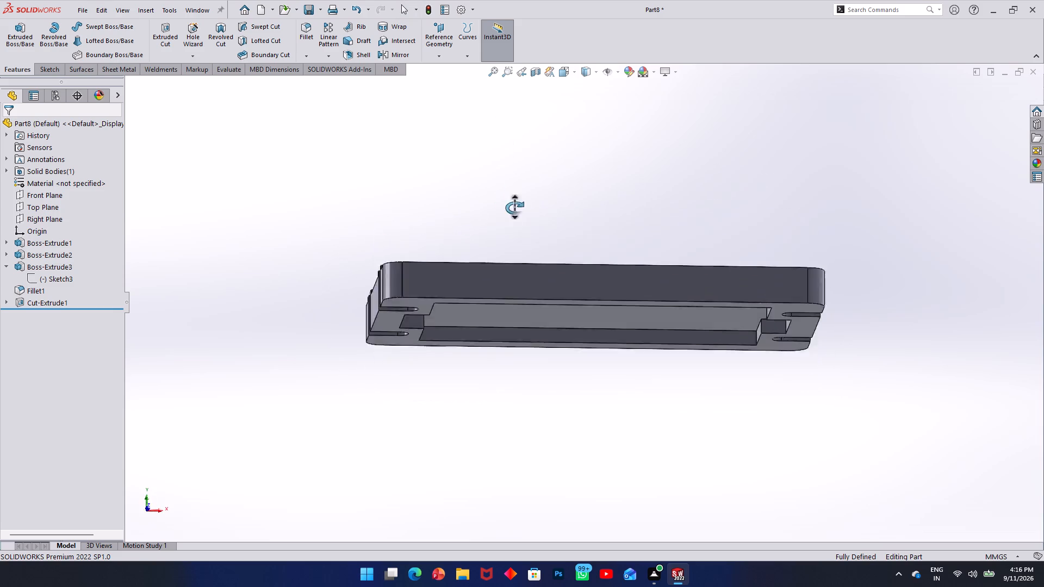
middle_drag(514, 208, 515, 323)
scroll(514, 323, up, 1)
scroll(553, 286, down, 3)
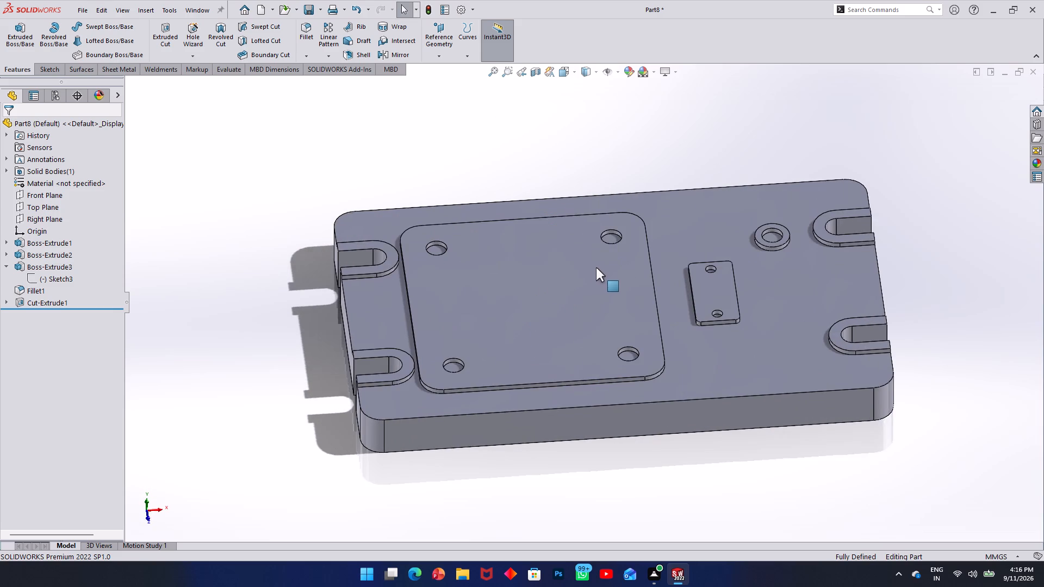
scroll(596, 267, up, 3)
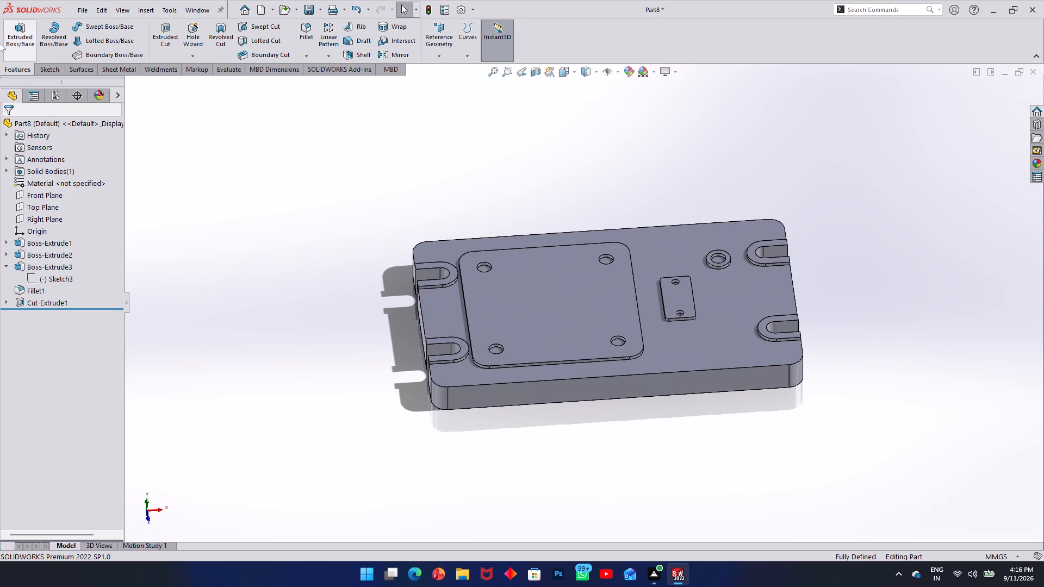
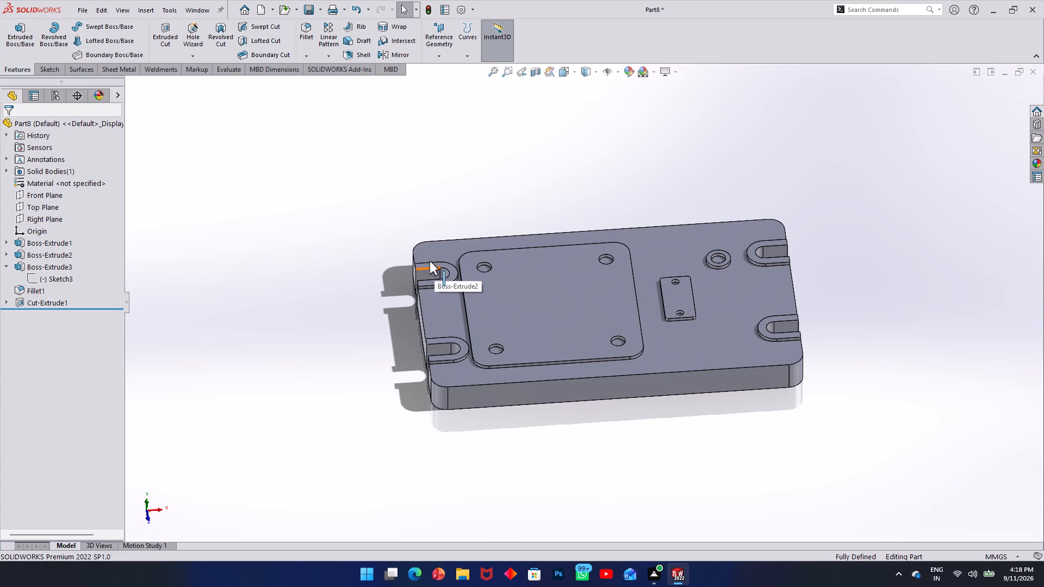
Examine the plate's raised pads, slots and holes on top and the stepped pocket underneath.
scroll(628, 312, down, 2)
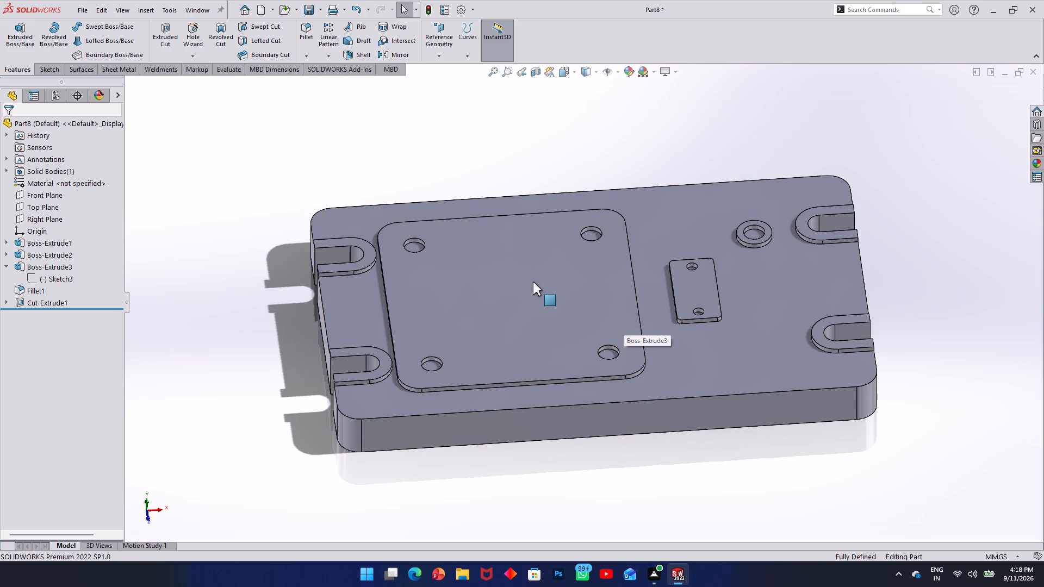
scroll(531, 307, down, 1)
scroll(655, 346, up, 1)
middle_drag(654, 347, 660, 299)
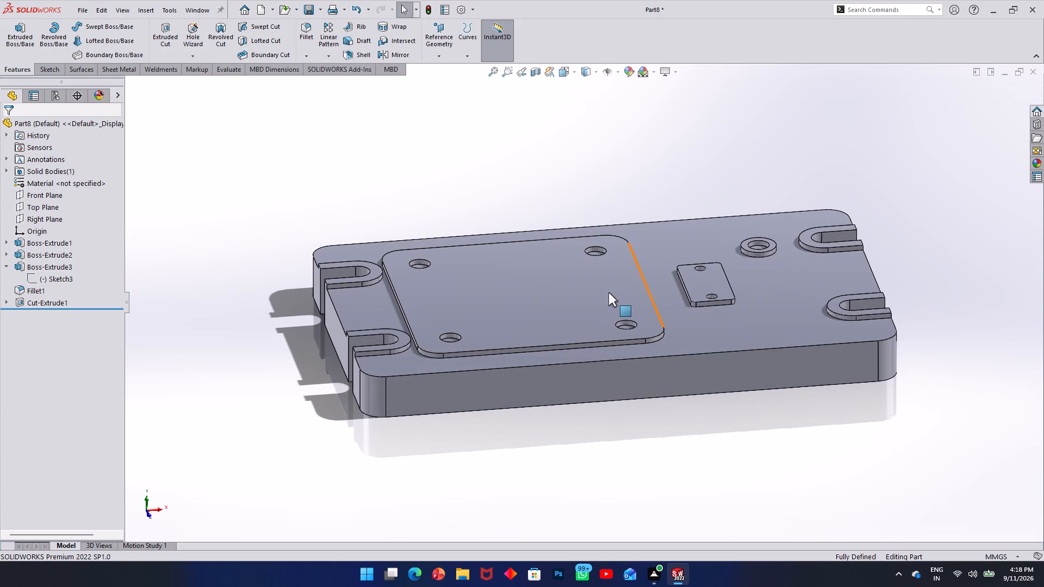
scroll(607, 293, down, 1)
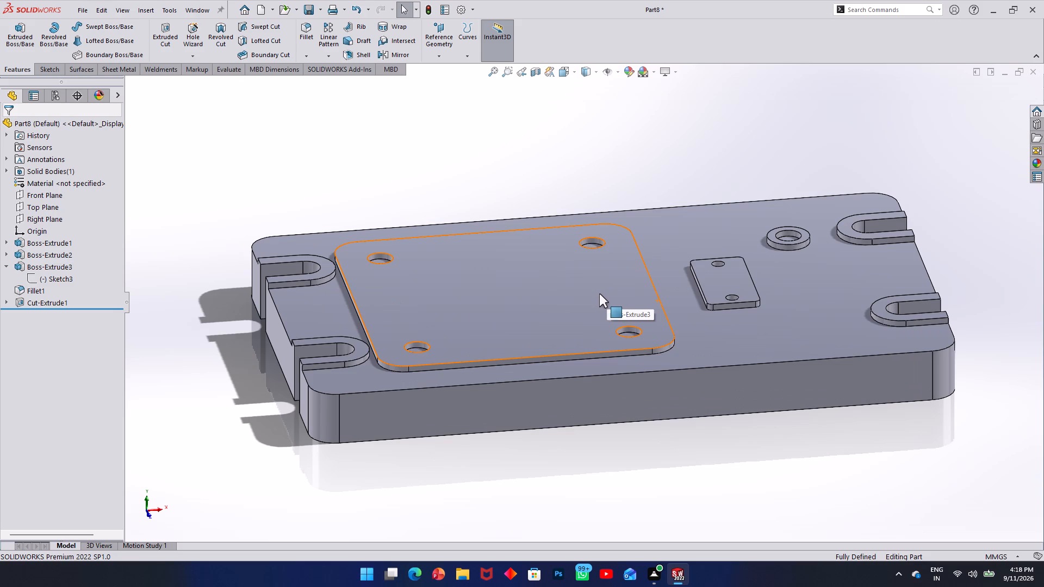
middle_drag(426, 347, 412, 225)
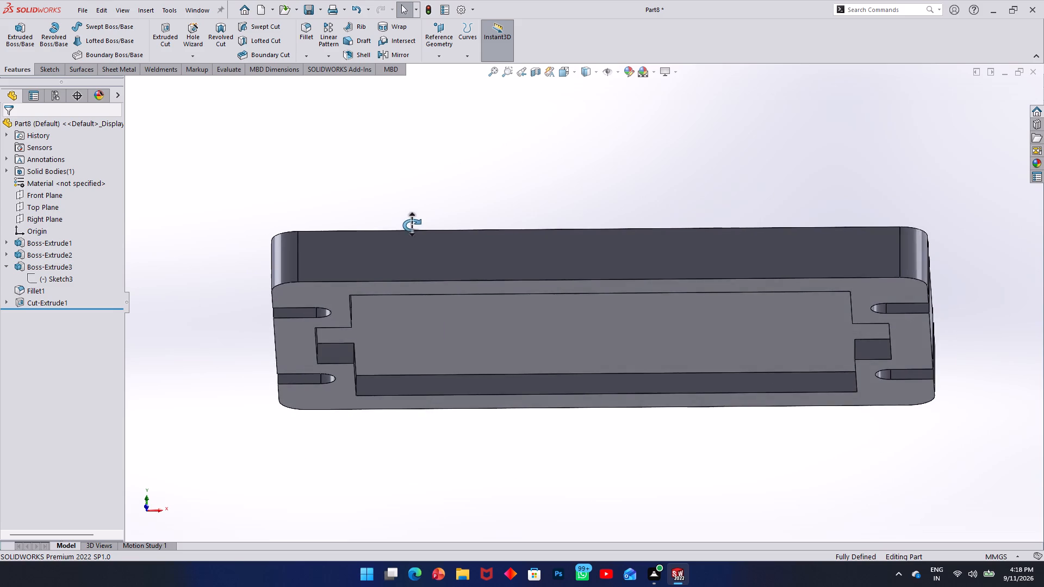
middle_drag(412, 225, 419, 345)
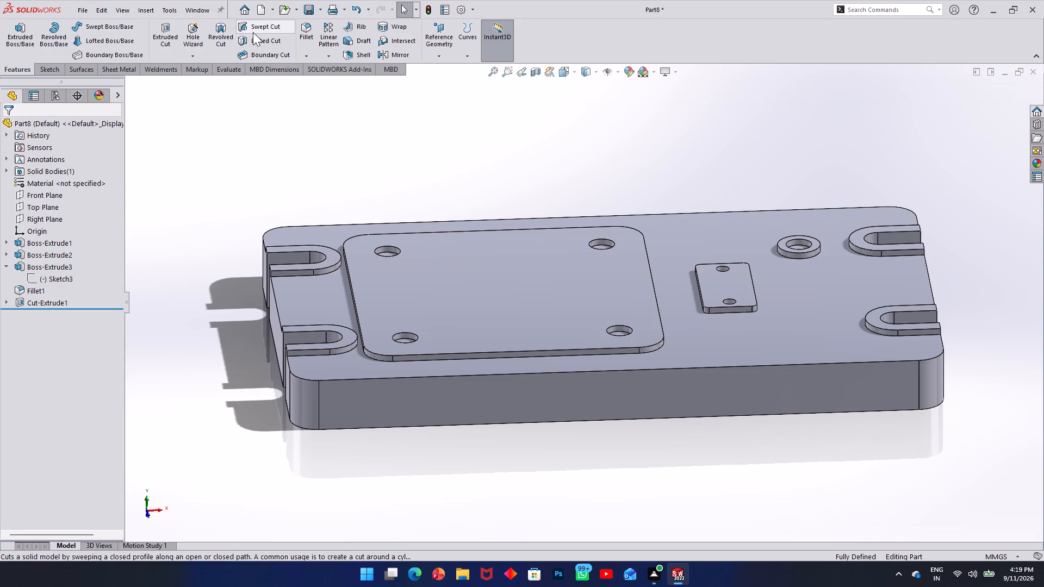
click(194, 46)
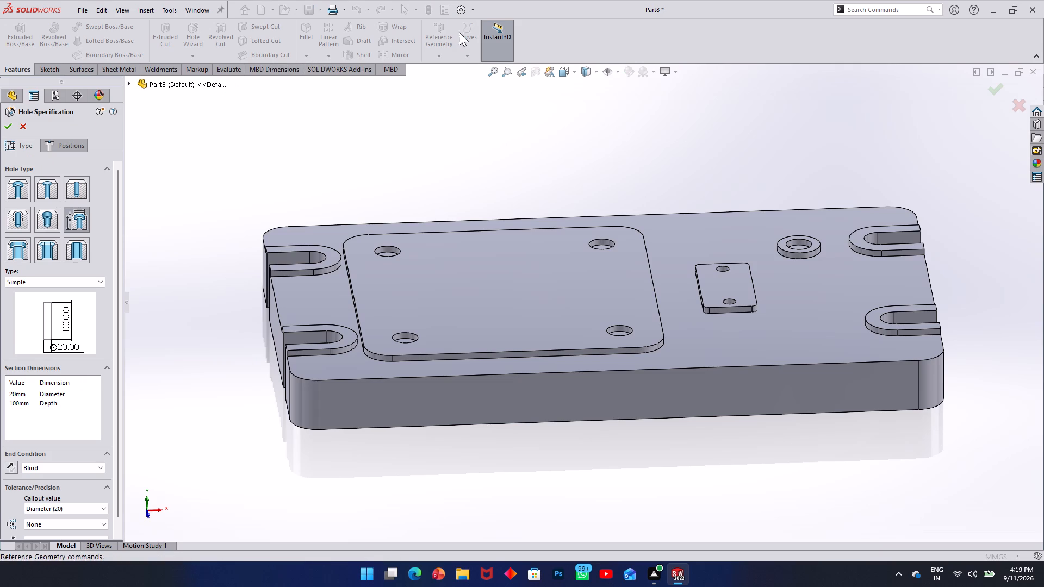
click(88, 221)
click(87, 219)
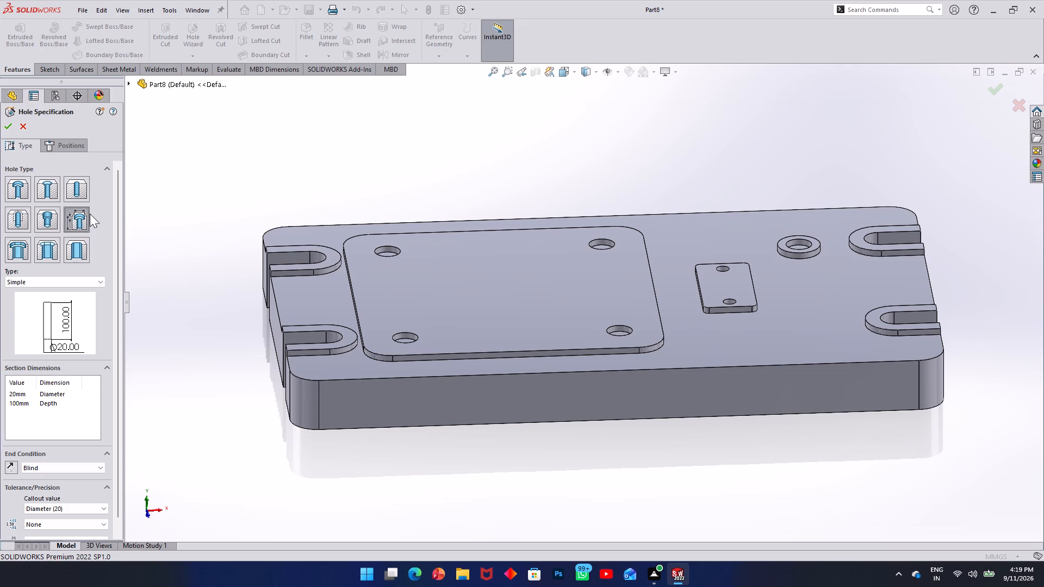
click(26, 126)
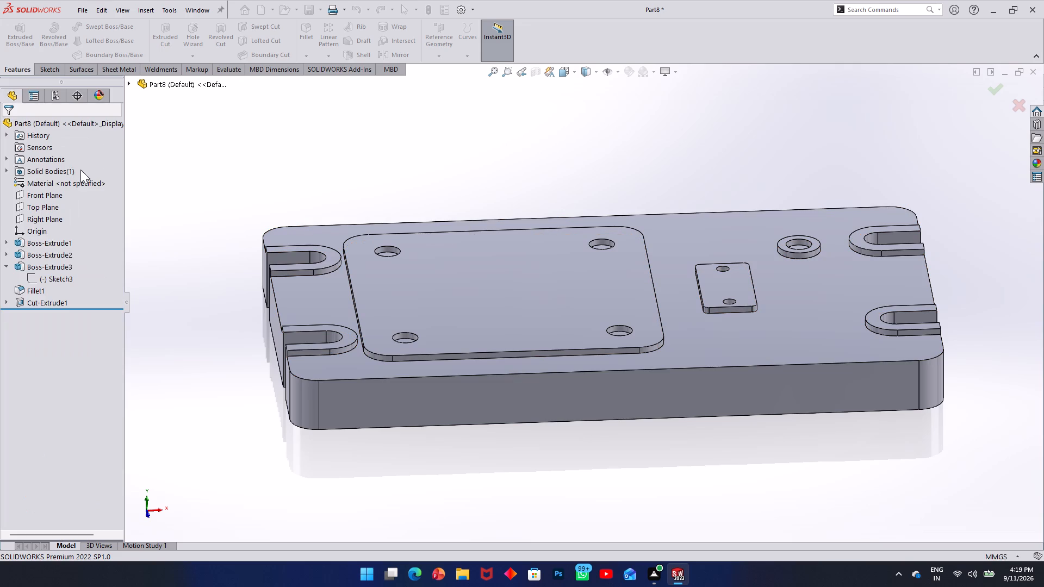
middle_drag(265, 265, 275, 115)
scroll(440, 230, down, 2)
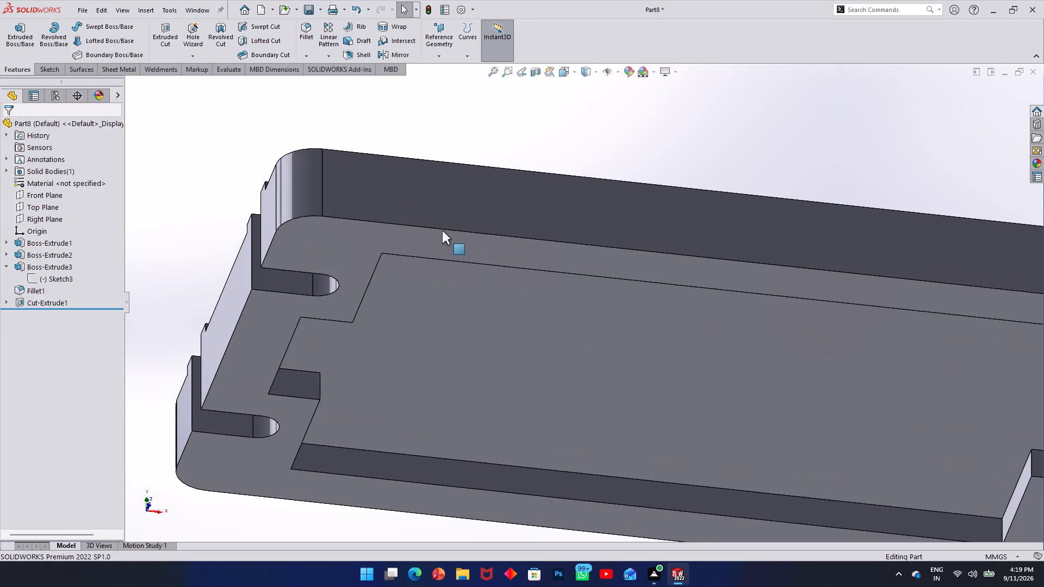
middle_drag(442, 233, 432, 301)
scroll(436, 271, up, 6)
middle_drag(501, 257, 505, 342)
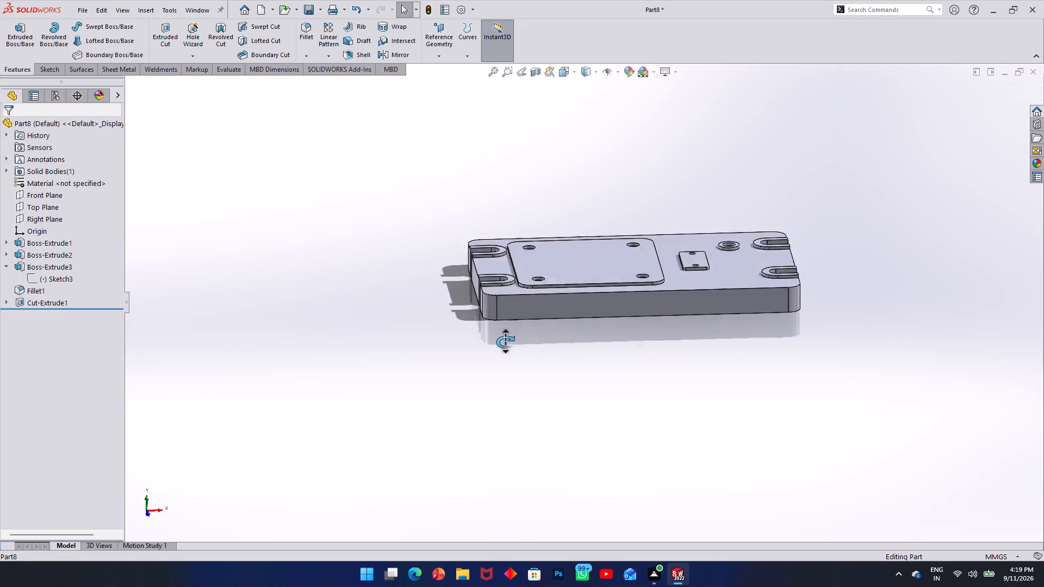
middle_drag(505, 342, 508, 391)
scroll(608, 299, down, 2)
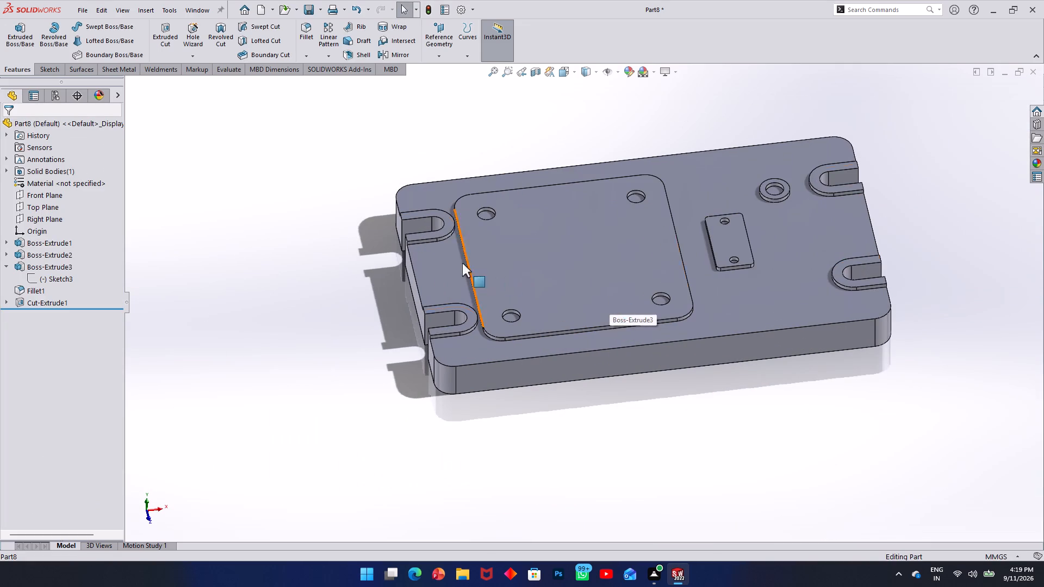
Start saving the part and create and open a new folder named milling jig inside the solid works ex folder.
key(ctrl+s)
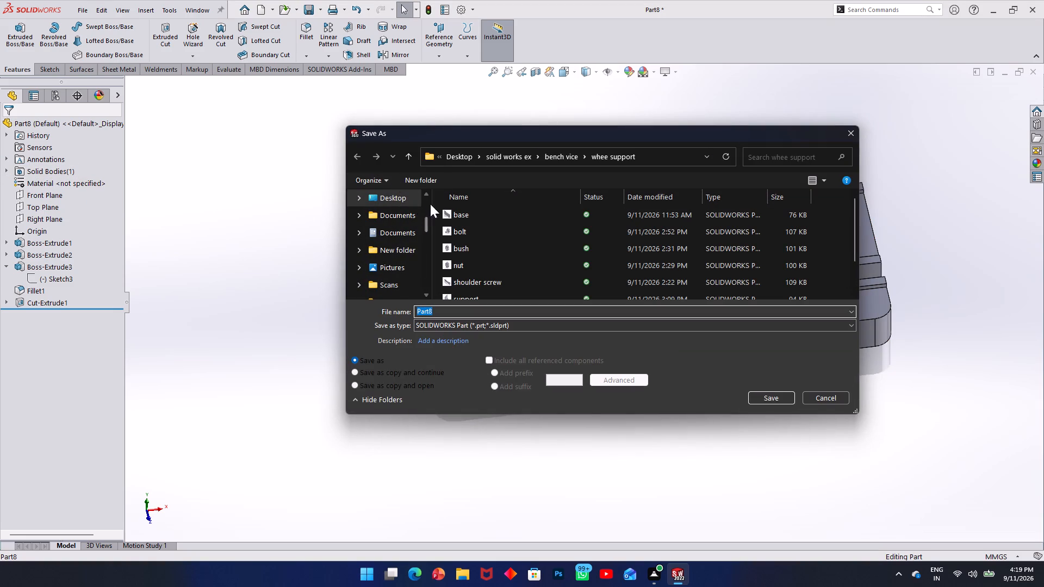
click(515, 160)
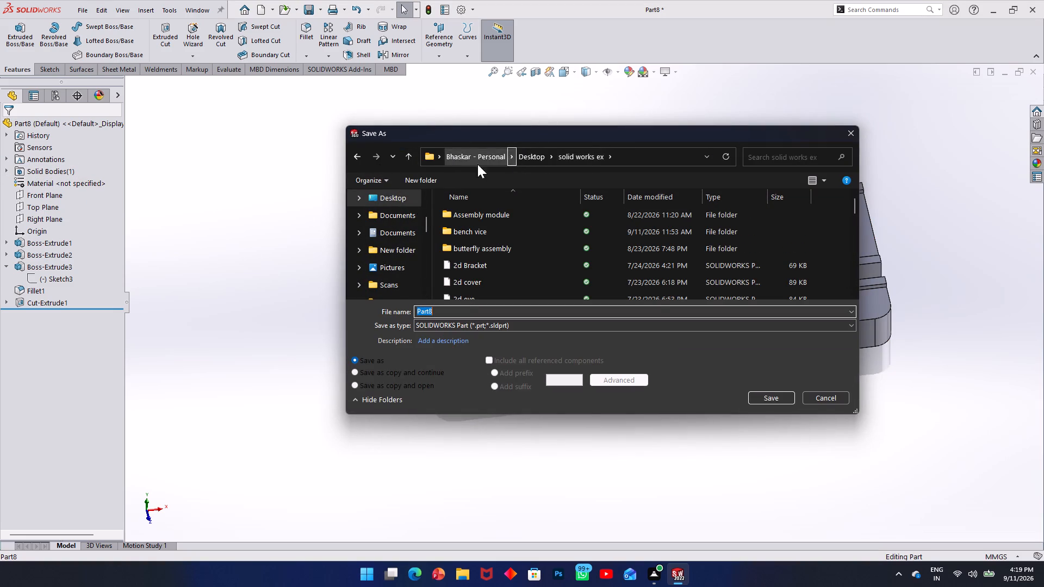
click(415, 175)
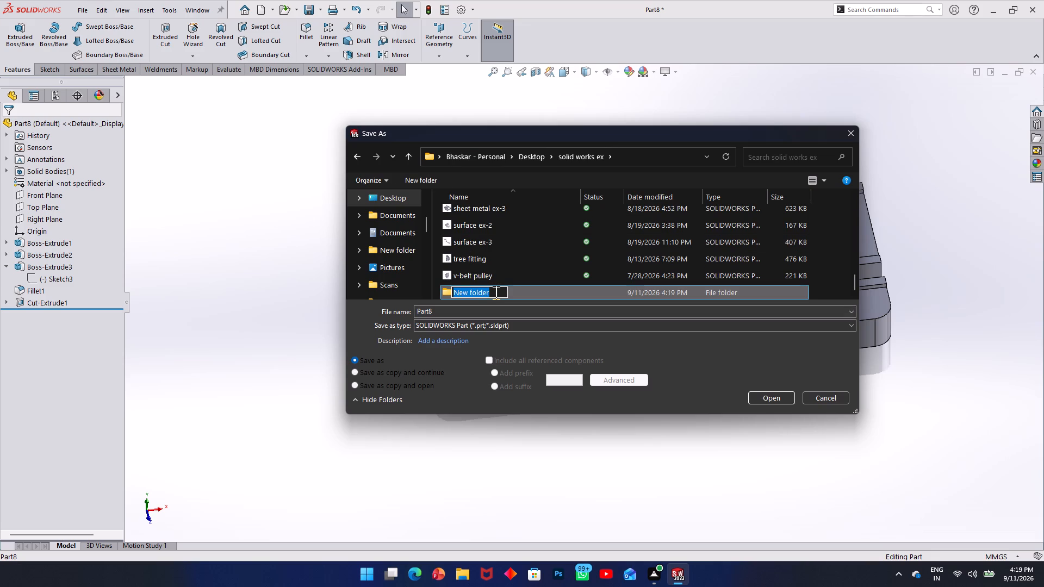
key(BackSpace)
text(milling)
key(space)
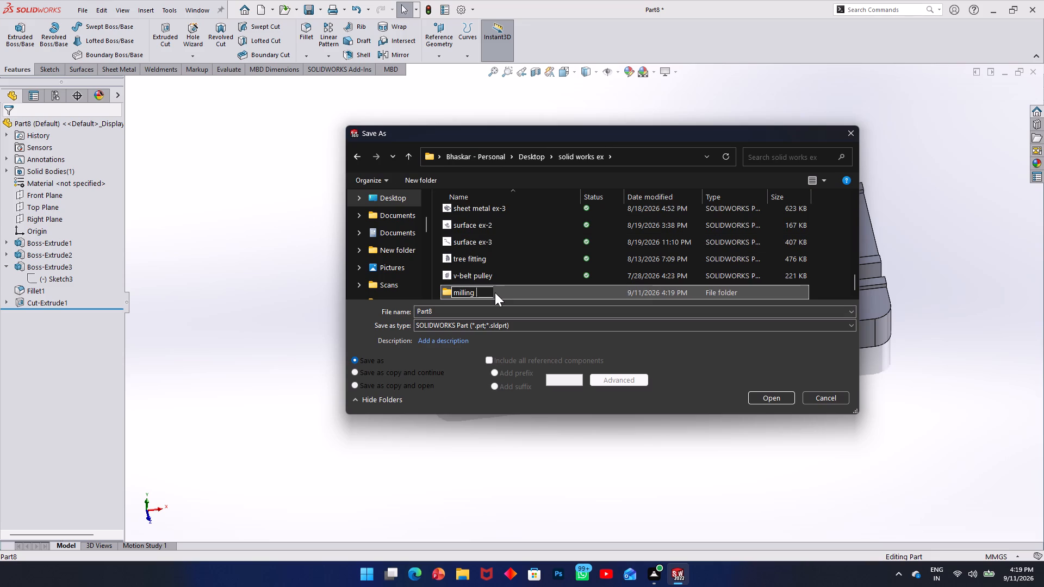
text(jig)
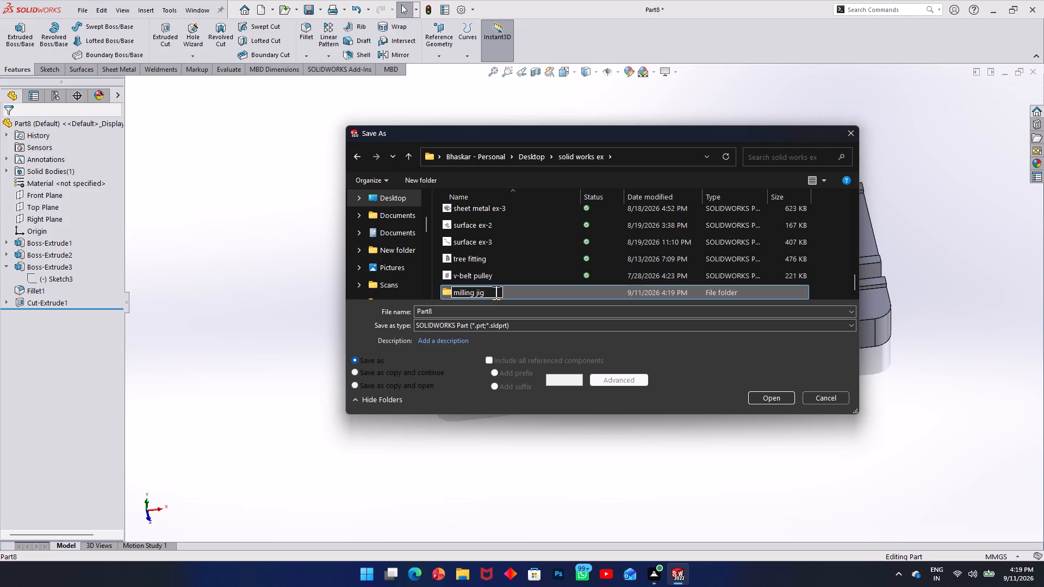
key(Return)
double_click(506, 215)
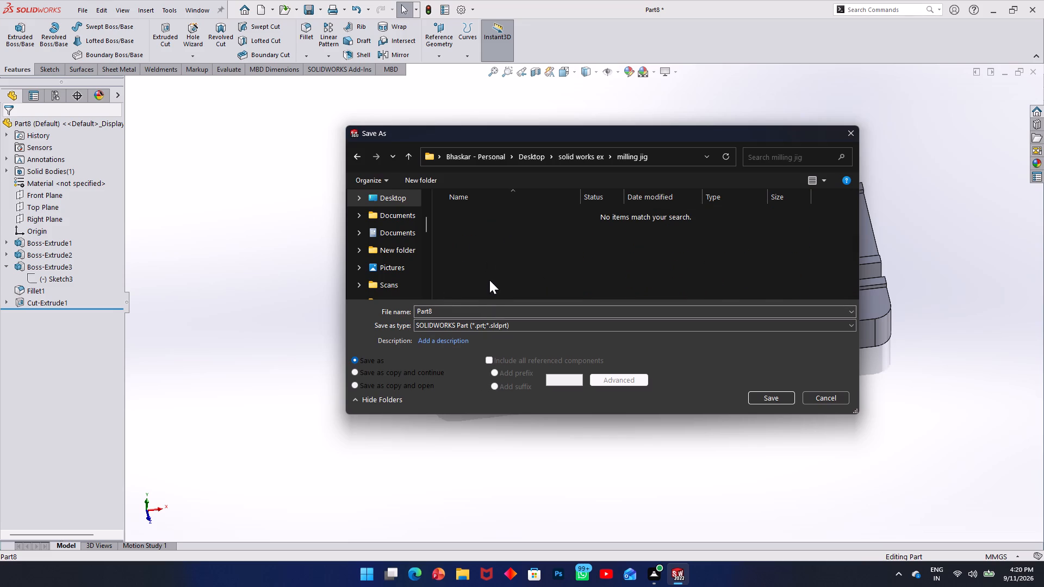
Save the part as base plate in the milling jig folder.
drag(450, 313, 362, 311)
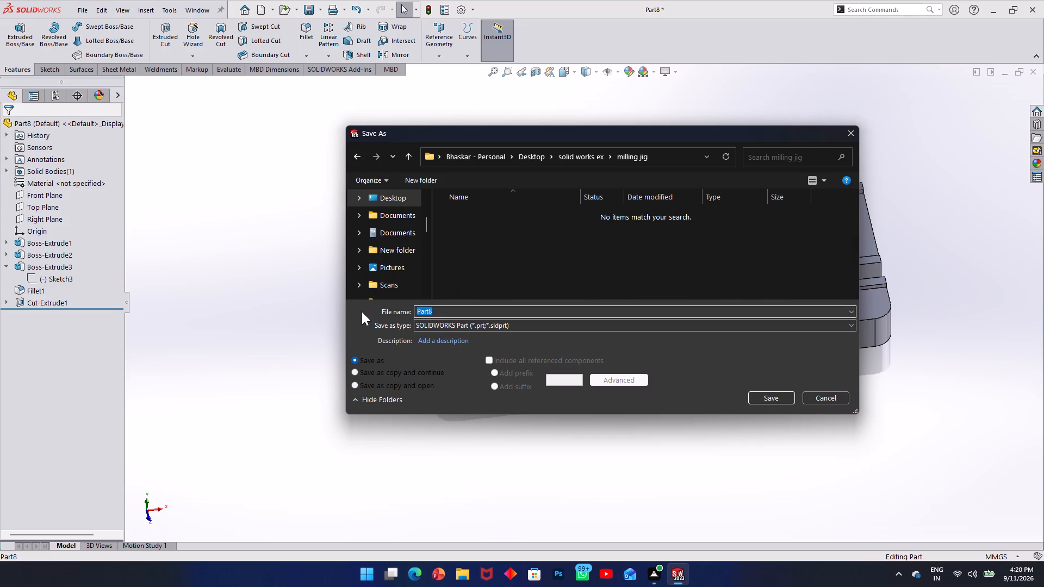
key(BackSpace)
text(base plate)
click(757, 397)
Examine the saved base plate's underside pocket and its top pads, slots and holes from several angles.
scroll(304, 216, up, 1)
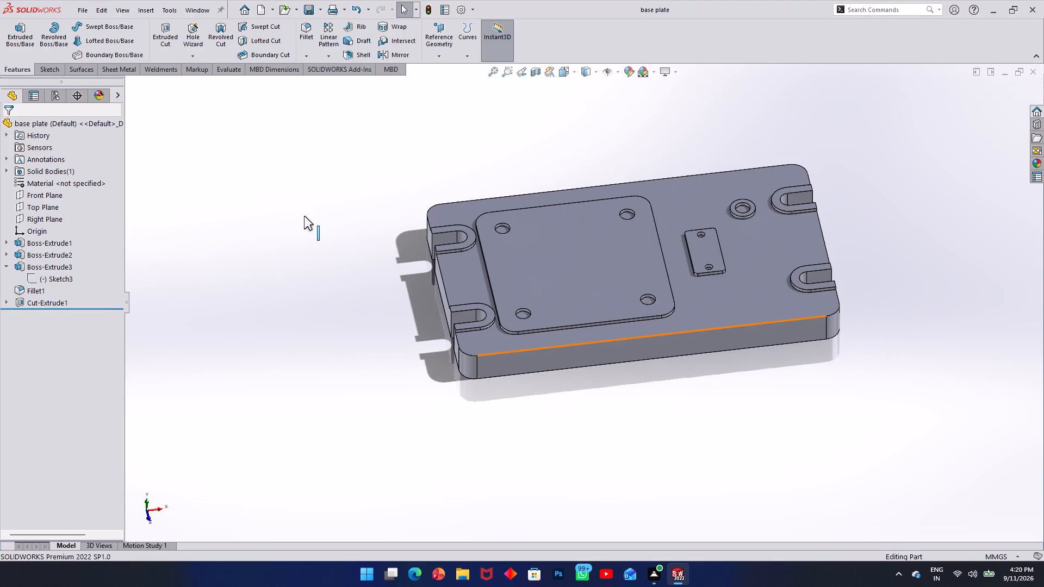
scroll(325, 215, down, 2)
scroll(326, 215, up, 2)
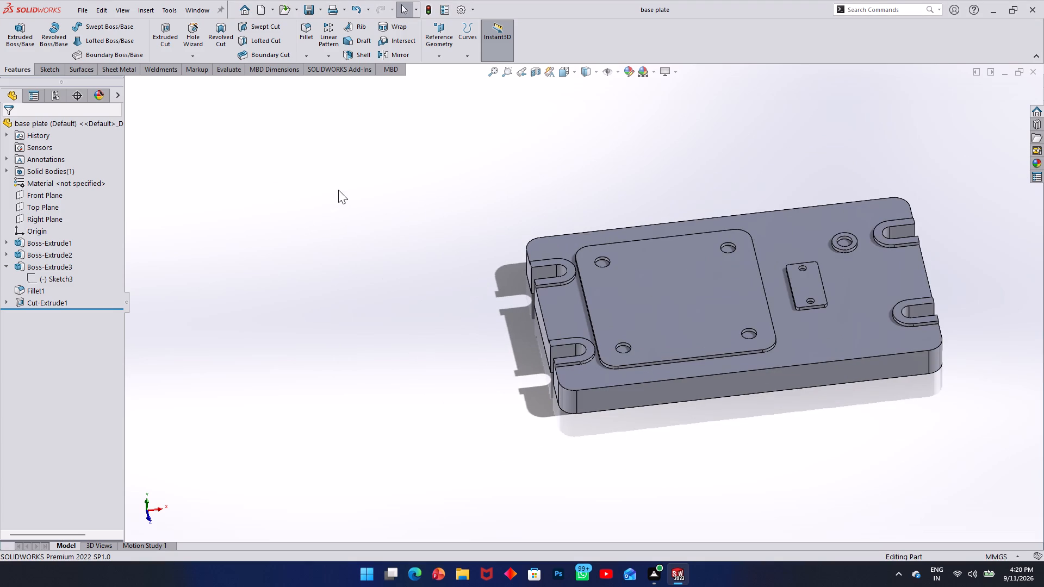
middle_drag(647, 276, 625, 53)
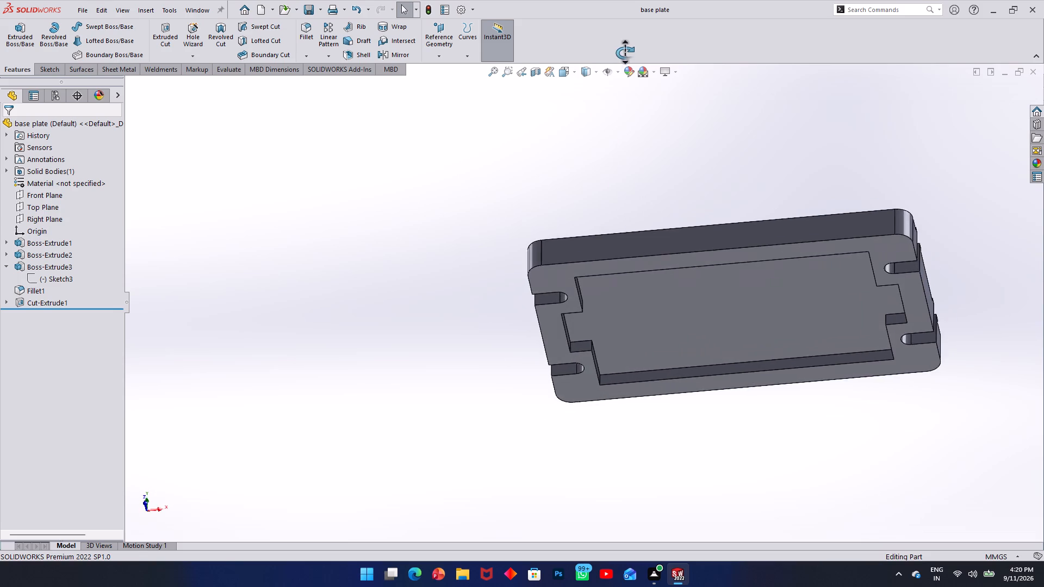
middle_drag(625, 53, 627, 71)
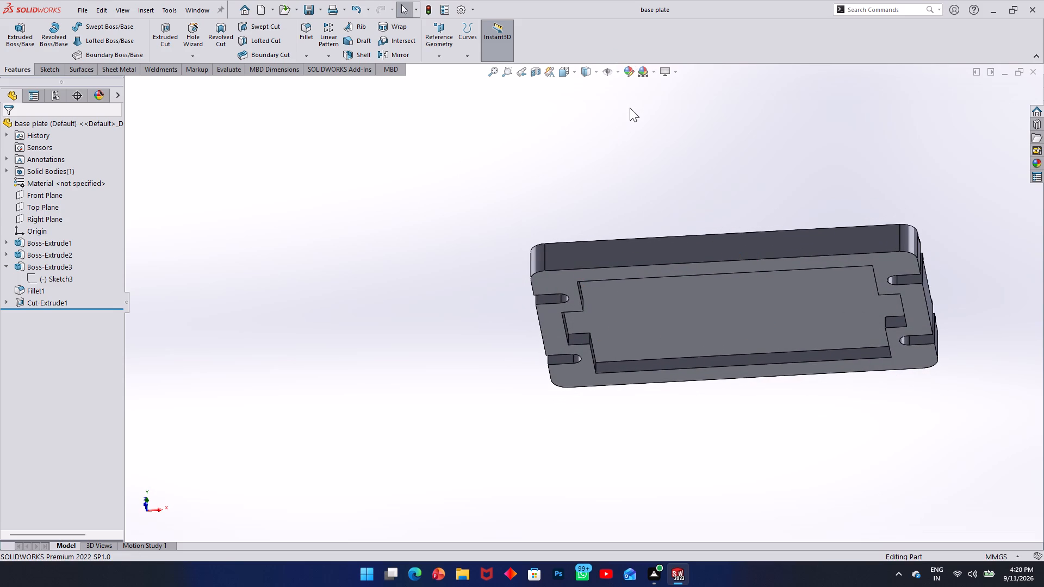
scroll(692, 264, up, 1)
middle_drag(691, 265, 690, 188)
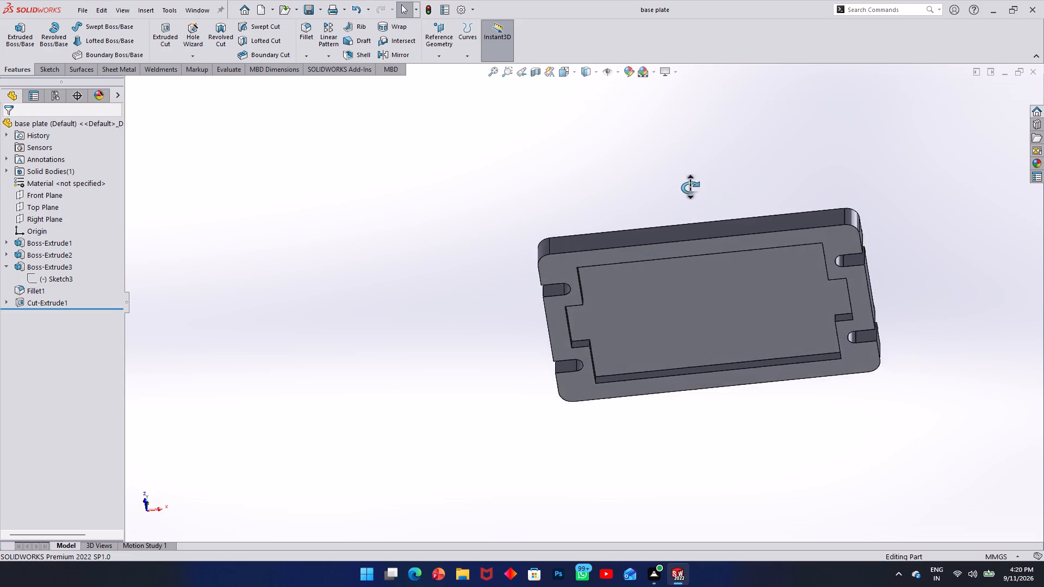
middle_drag(690, 188, 707, 286)
middle_drag(701, 393, 699, 398)
scroll(703, 249, down, 1)
middle_drag(698, 298, 693, 395)
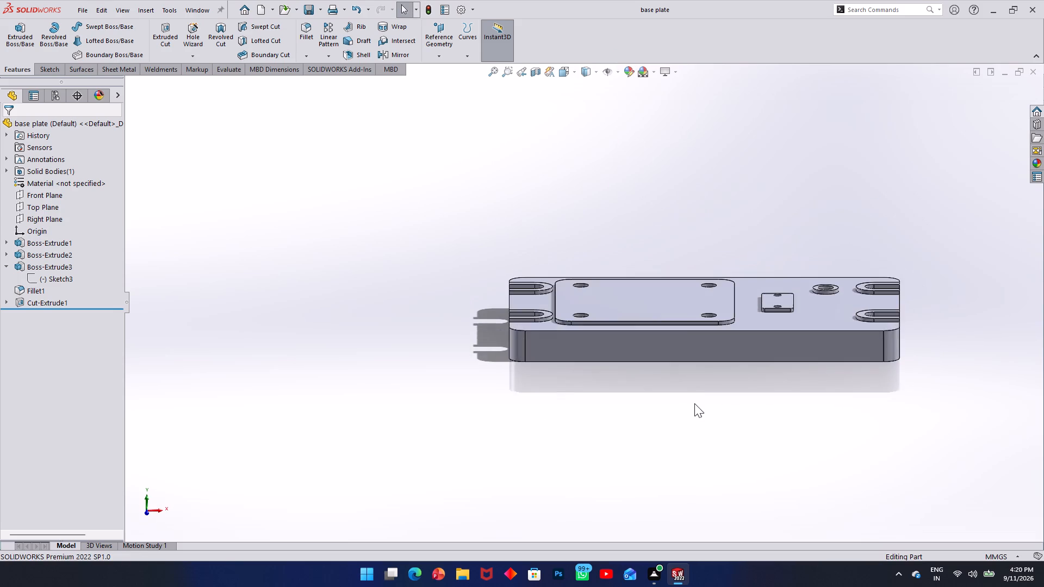
scroll(652, 303, down, 4)
scroll(651, 302, up, 5)
middle_drag(649, 303, 662, 418)
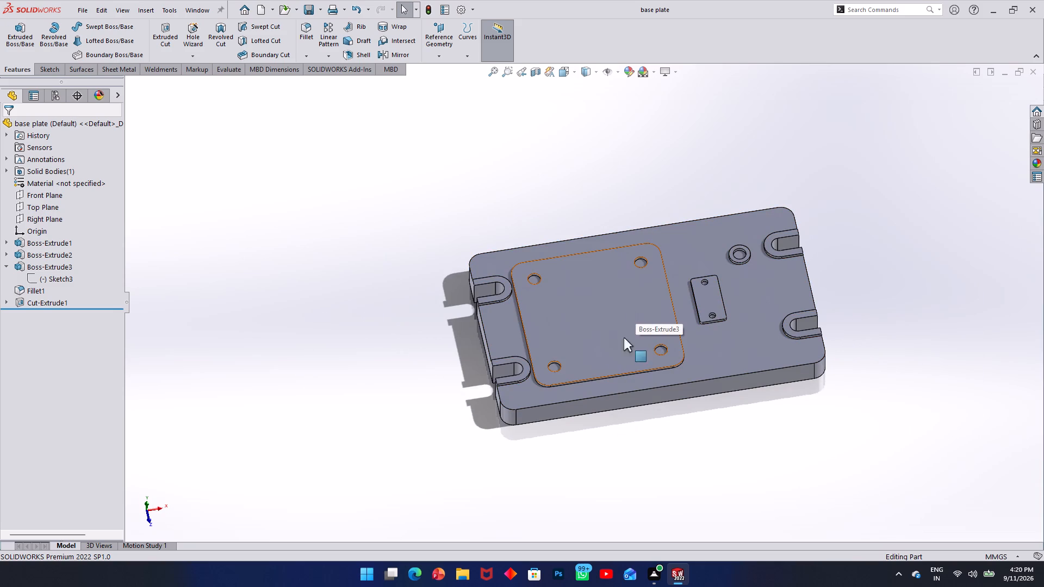
Start a Hole Wizard specification of the Legacy Hole type for the holes in the large raised pad.
scroll(563, 358, down, 8)
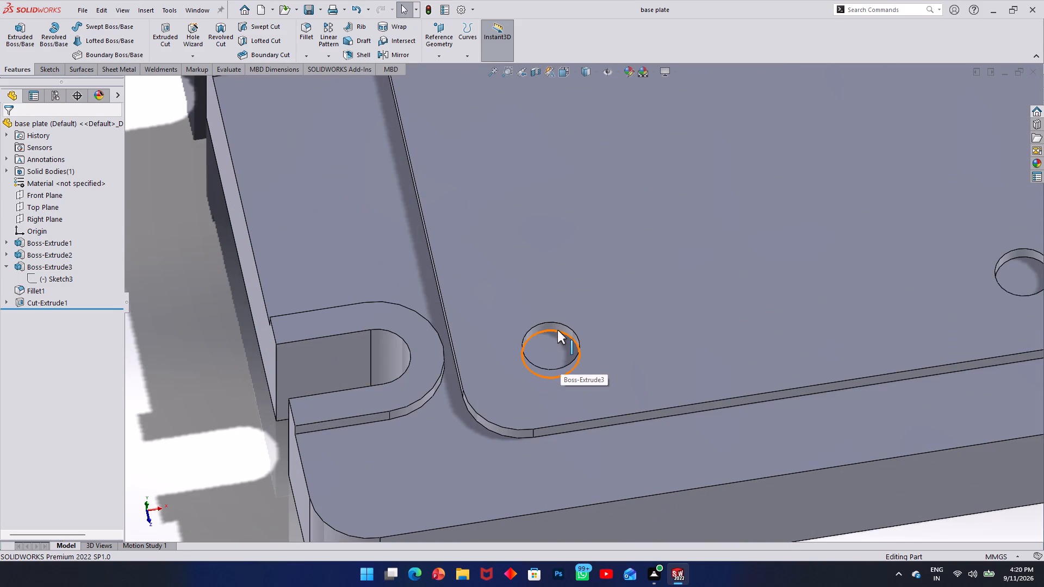
click(557, 330)
click(164, 193)
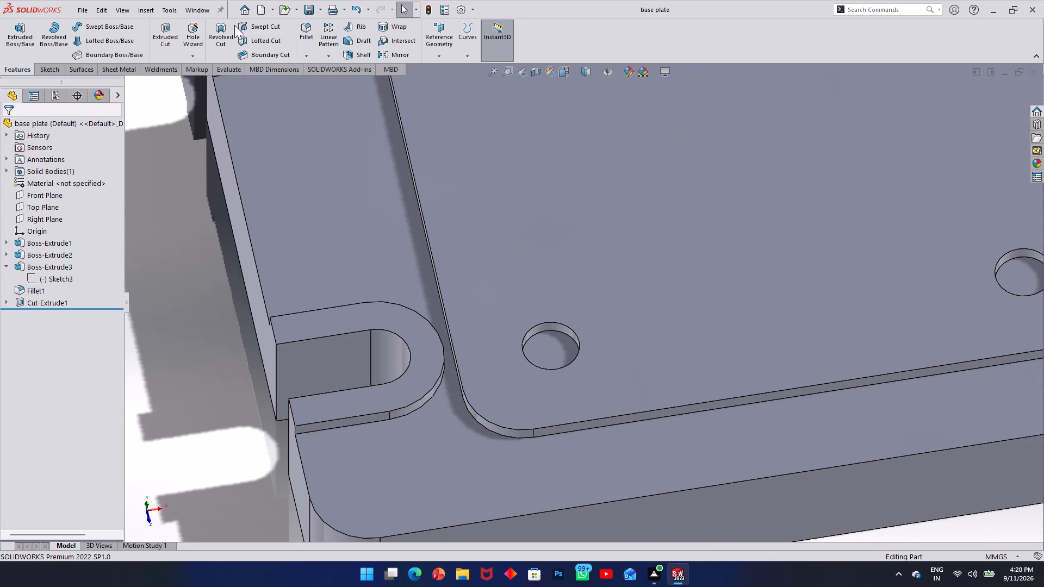
click(197, 41)
click(84, 221)
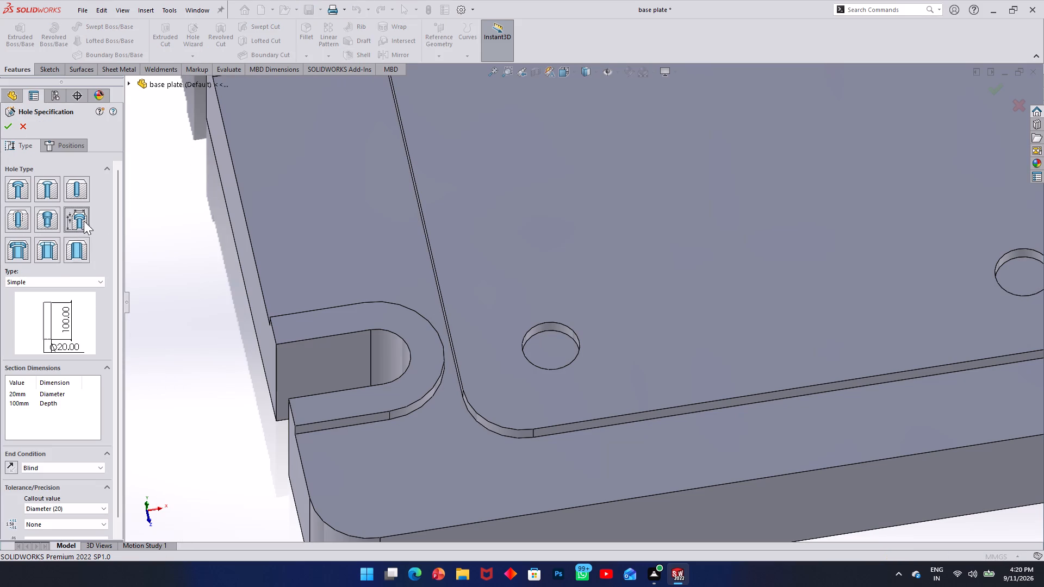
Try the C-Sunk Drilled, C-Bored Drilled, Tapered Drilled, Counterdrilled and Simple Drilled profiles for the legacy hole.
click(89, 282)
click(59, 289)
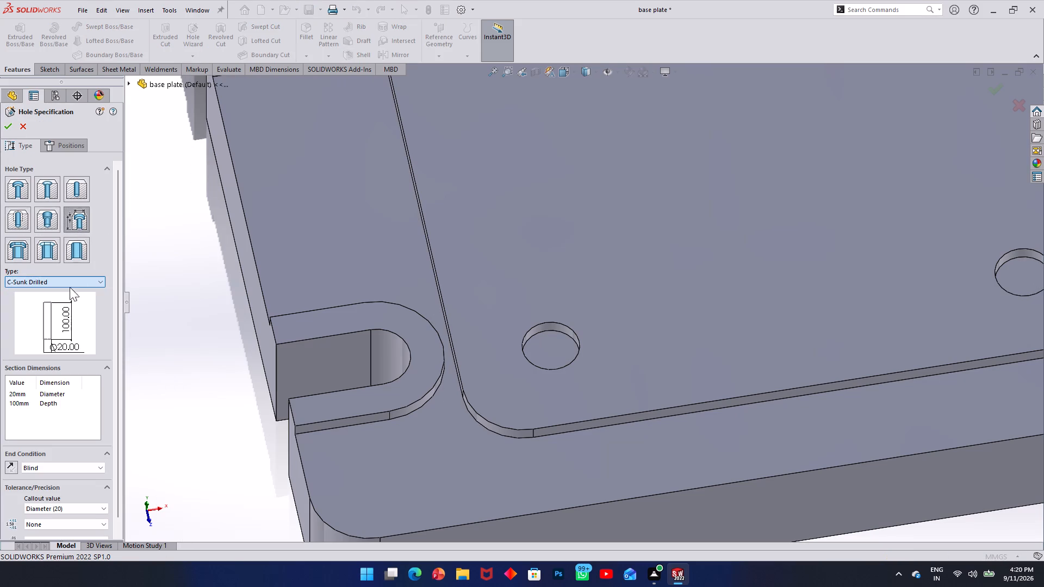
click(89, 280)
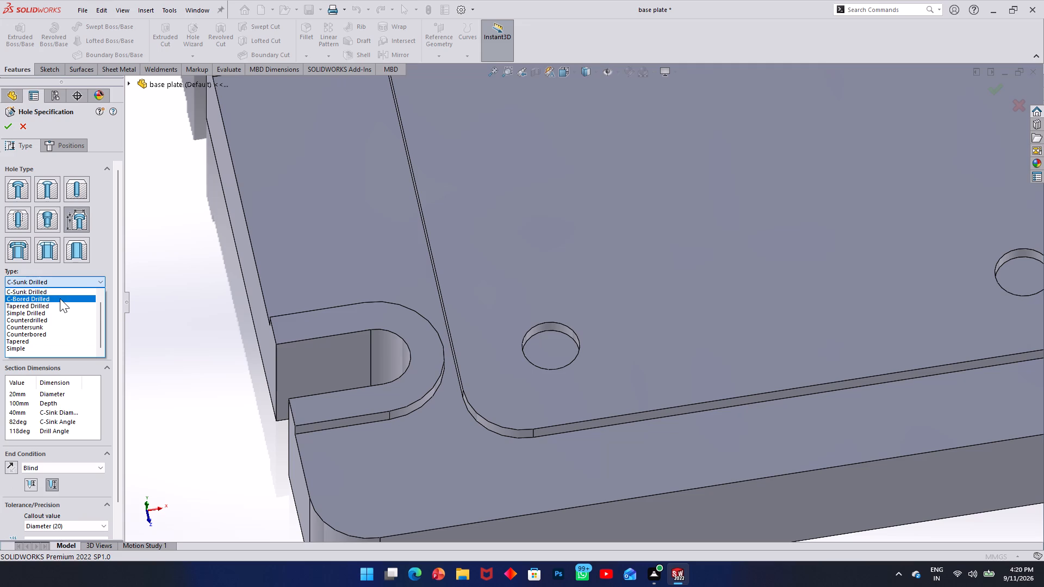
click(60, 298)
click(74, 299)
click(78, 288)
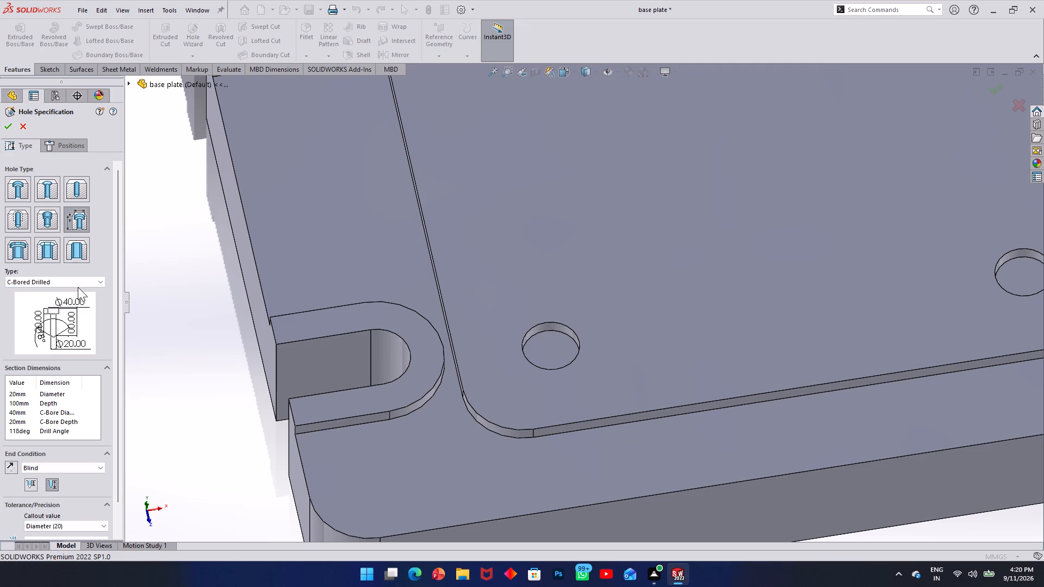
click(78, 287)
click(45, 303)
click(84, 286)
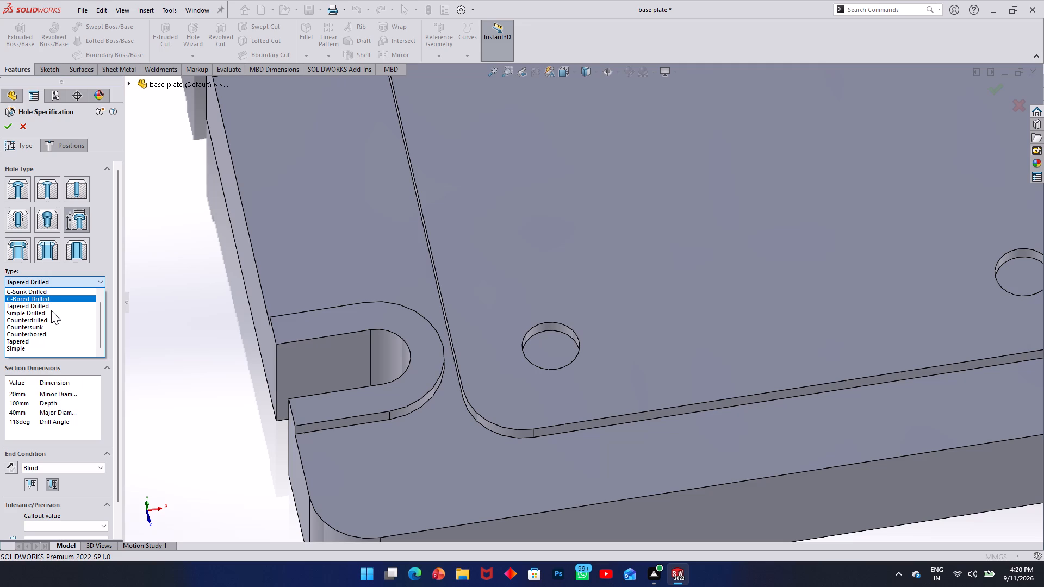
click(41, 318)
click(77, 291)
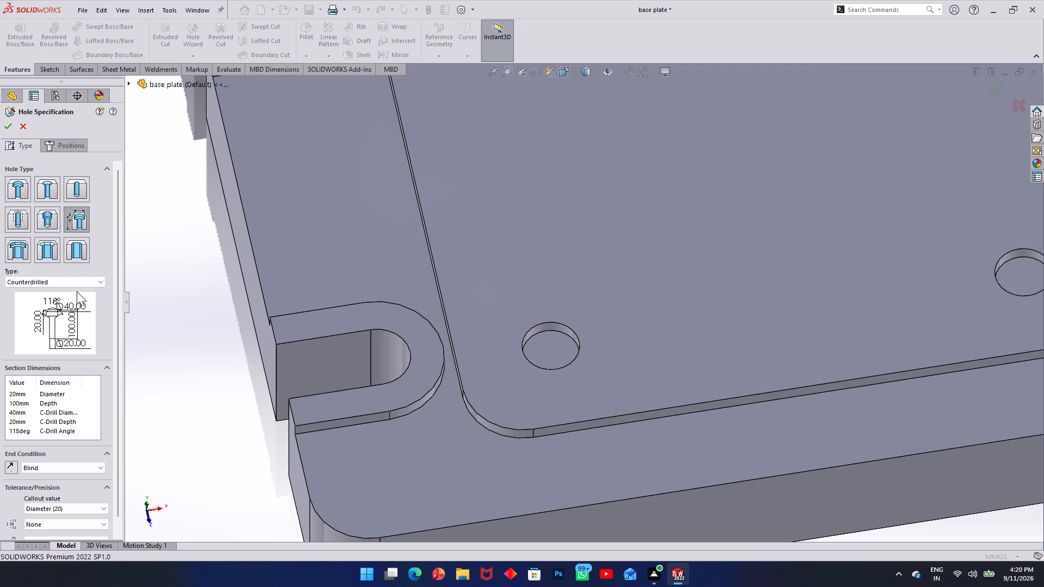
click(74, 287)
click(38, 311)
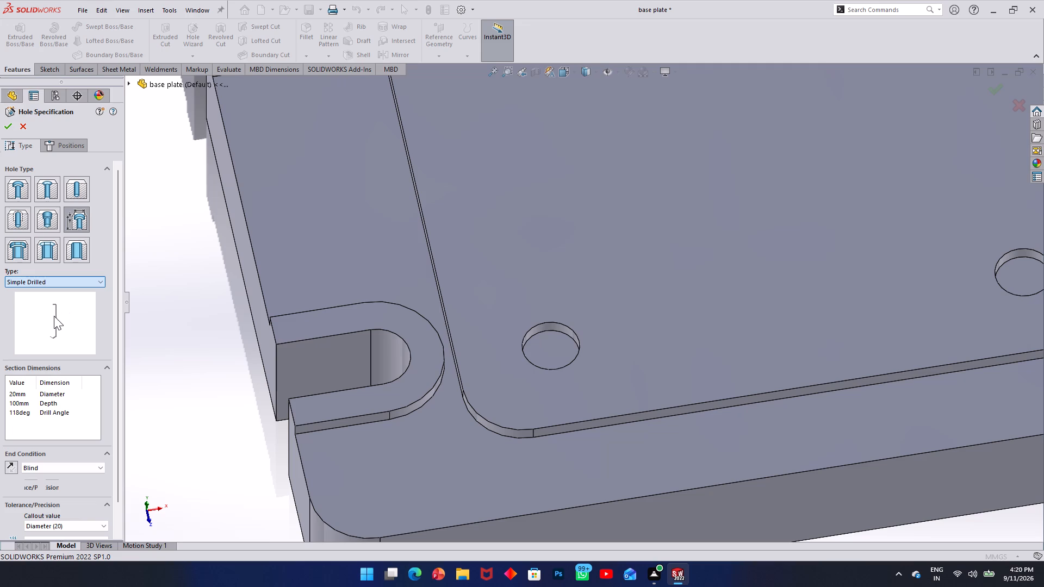
Choose the Counterbored profile for the legacy hole.
click(89, 282)
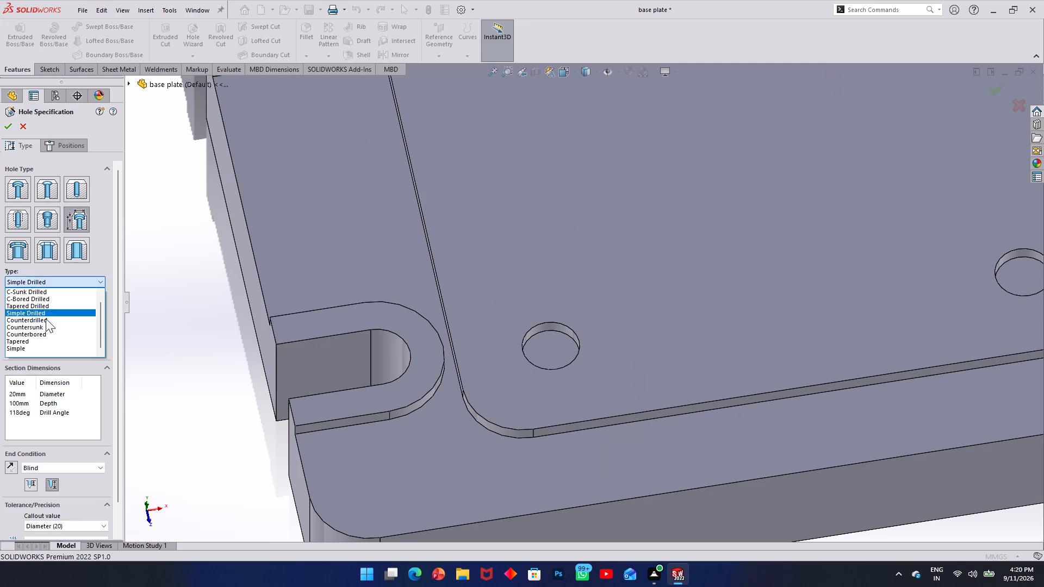
click(44, 338)
click(100, 281)
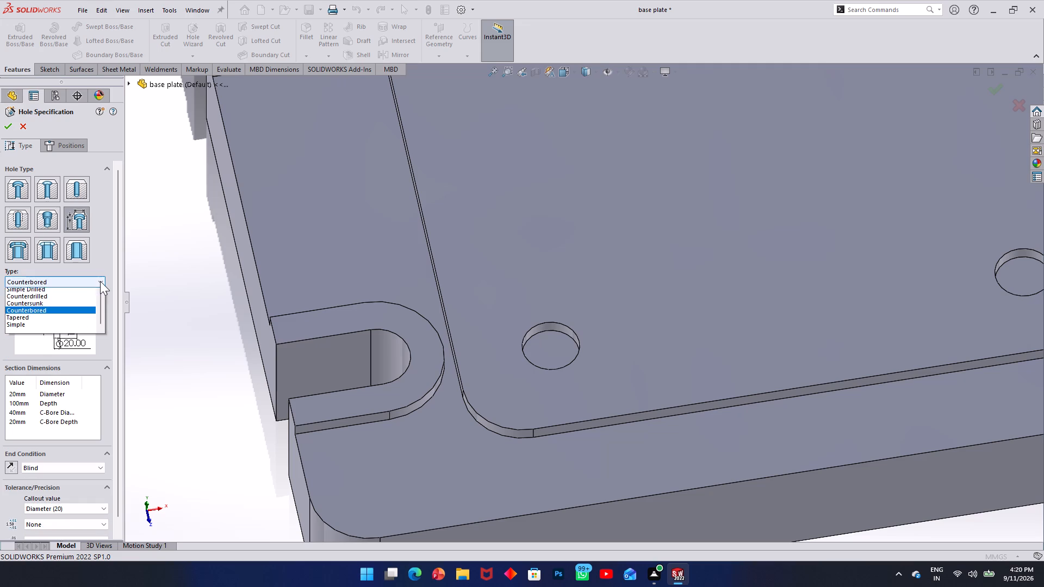
click(39, 334)
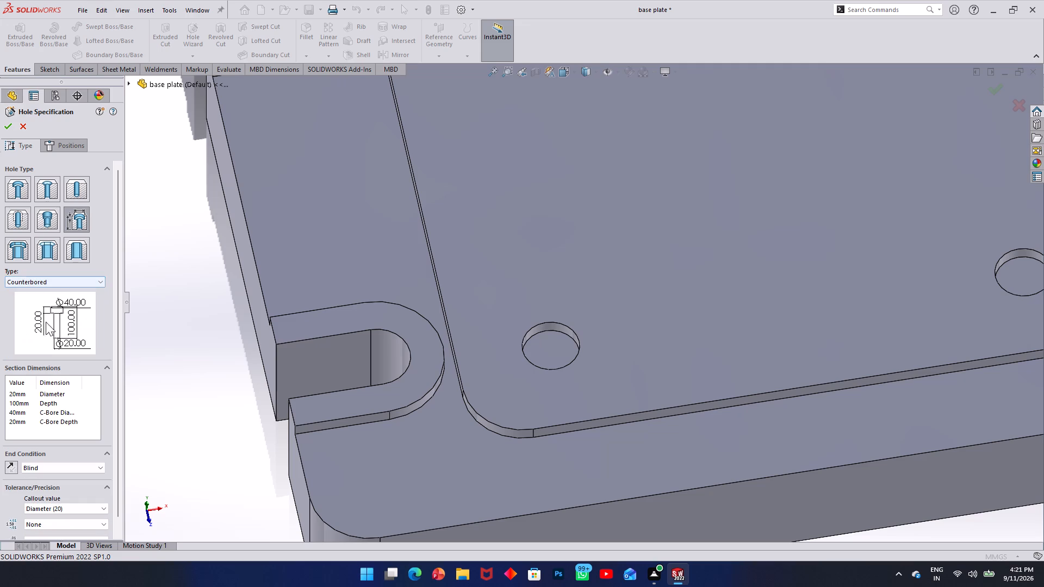
Examine the plate's underside pocket and the existing corner hole in the large raised pad.
middle_drag(595, 345, 616, 120)
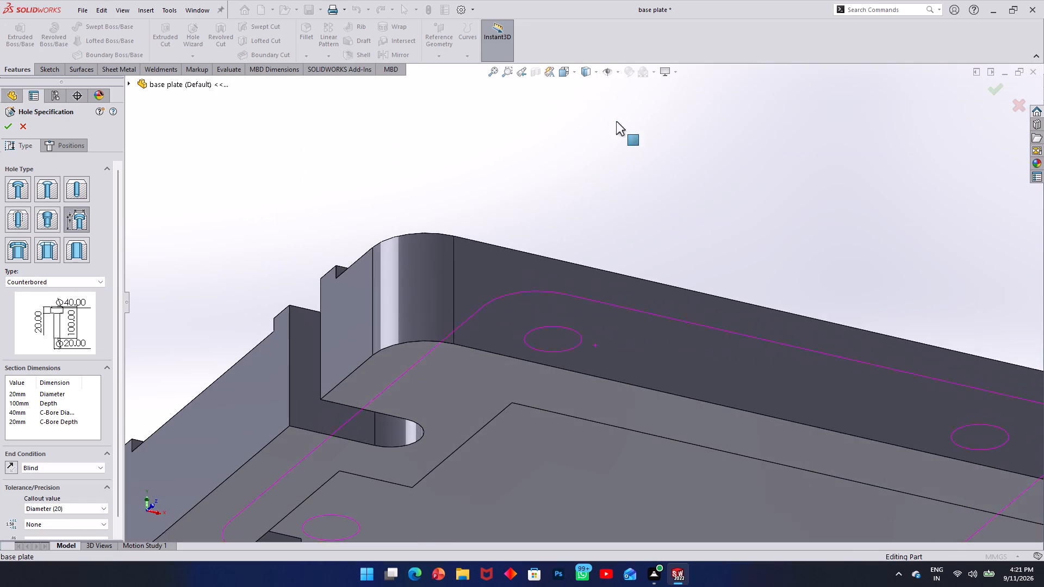
middle_drag(566, 336, 510, 284)
scroll(666, 378, down, 2)
scroll(663, 378, up, 2)
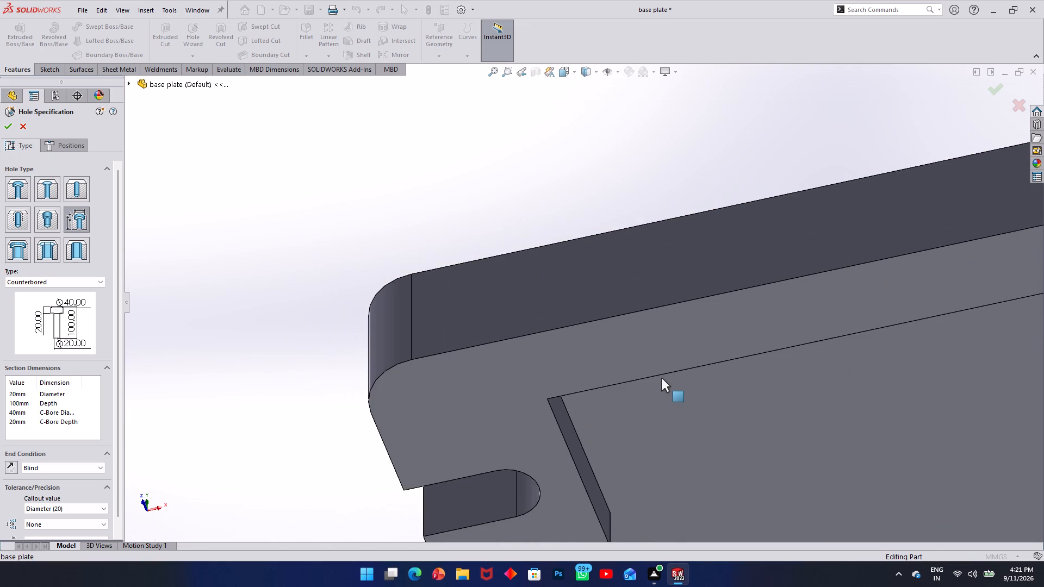
scroll(661, 377, up, 2)
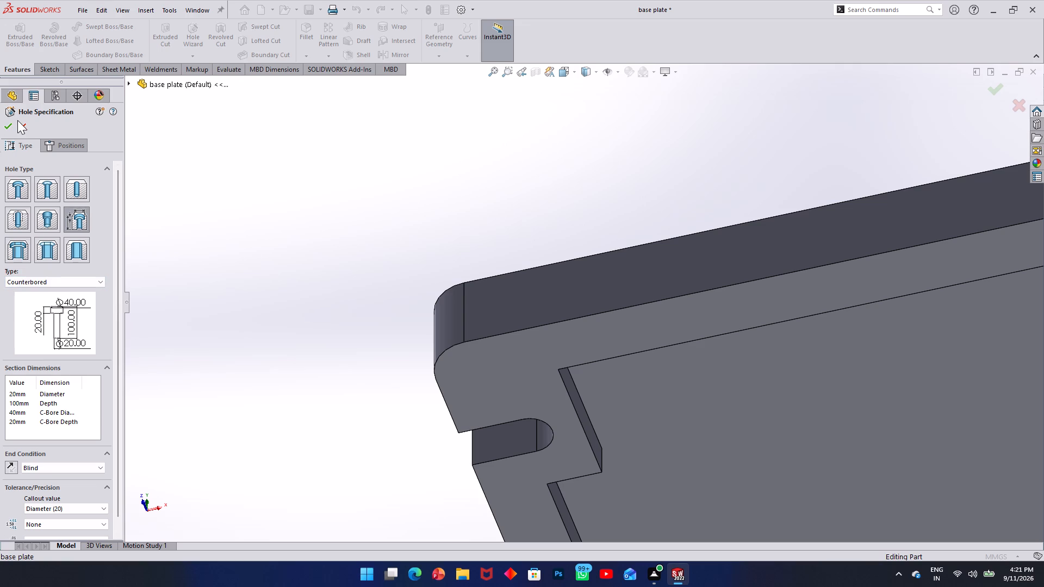
scroll(738, 417, up, 3)
middle_drag(672, 295, 706, 495)
scroll(673, 311, up, 1)
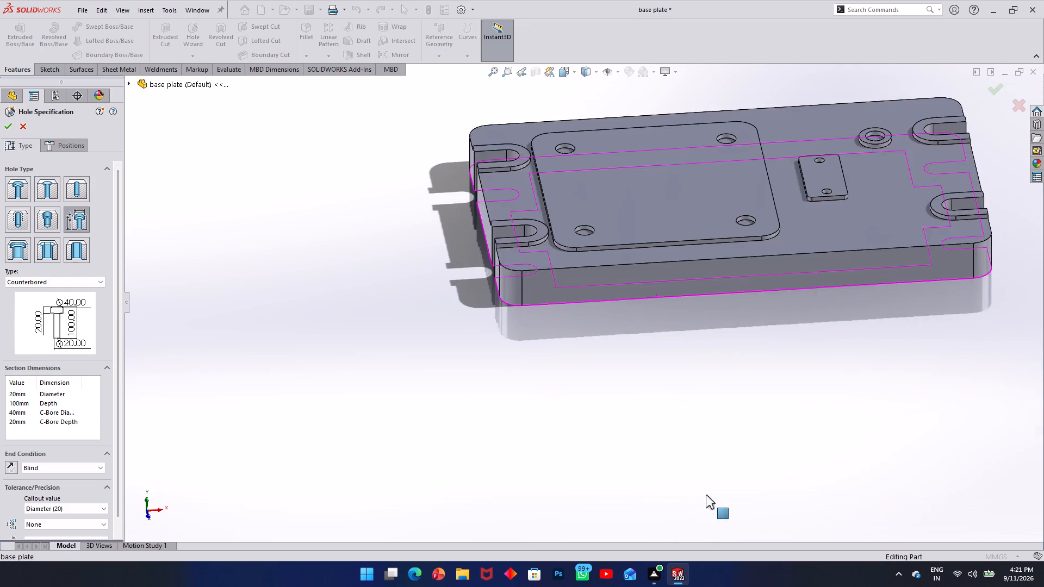
middle_drag(706, 495, 701, 503)
scroll(614, 241, down, 3)
scroll(558, 219, down, 4)
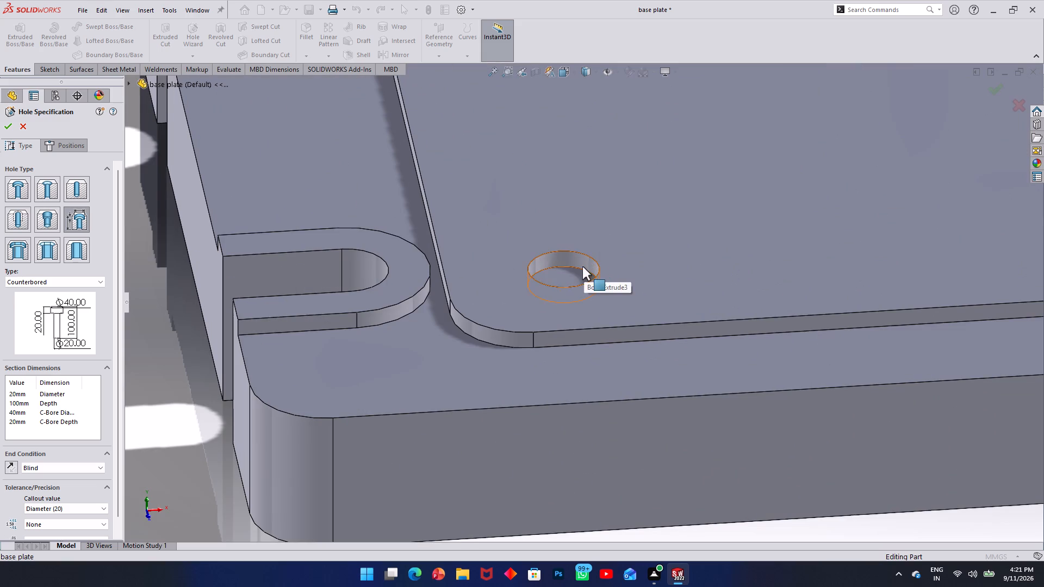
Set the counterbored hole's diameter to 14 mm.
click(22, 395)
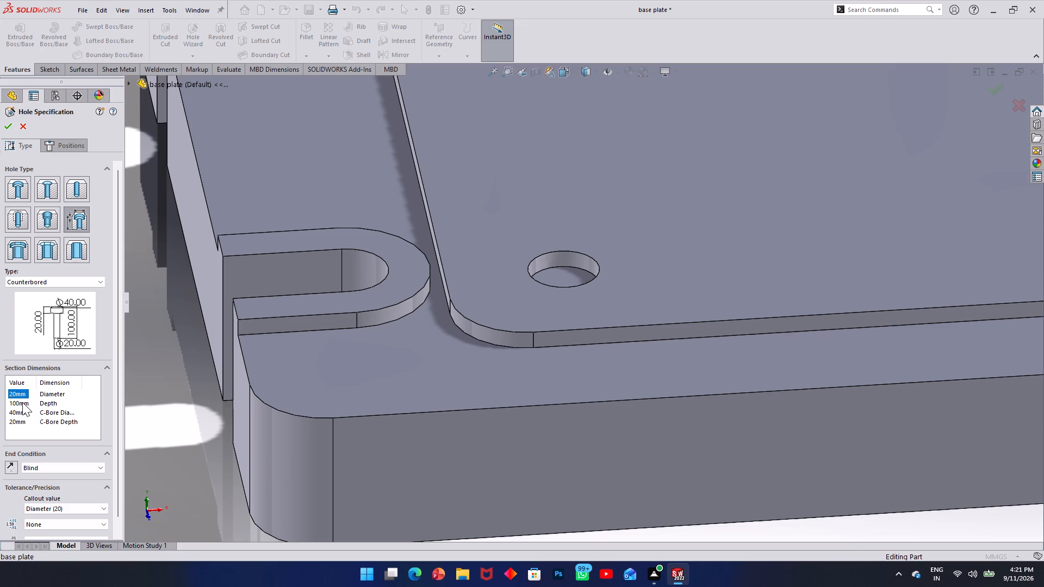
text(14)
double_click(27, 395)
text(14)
Set the counterbored hole's depth to 45 mm.
double_click(23, 408)
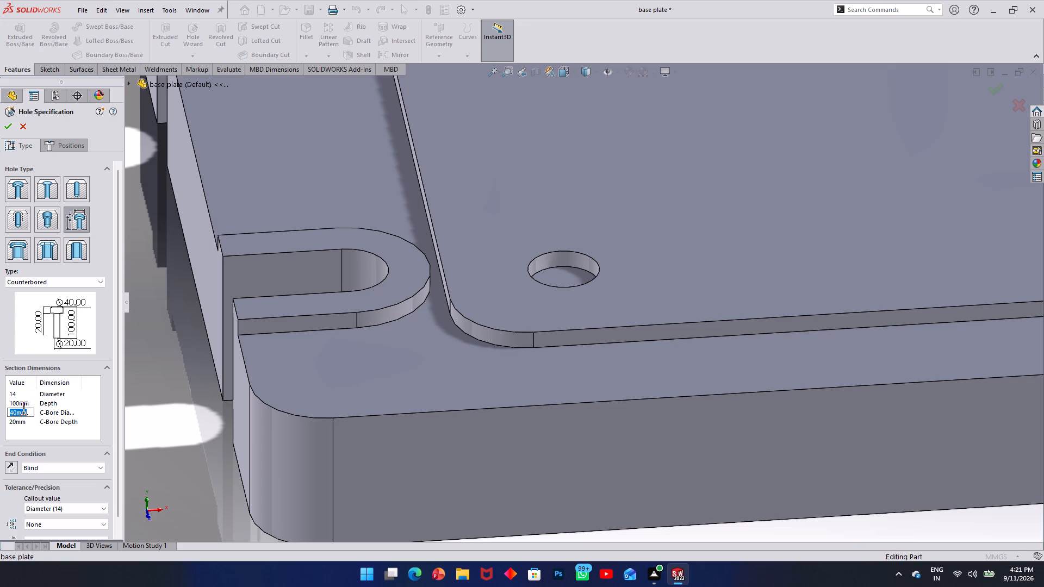
double_click(22, 403)
text(45)
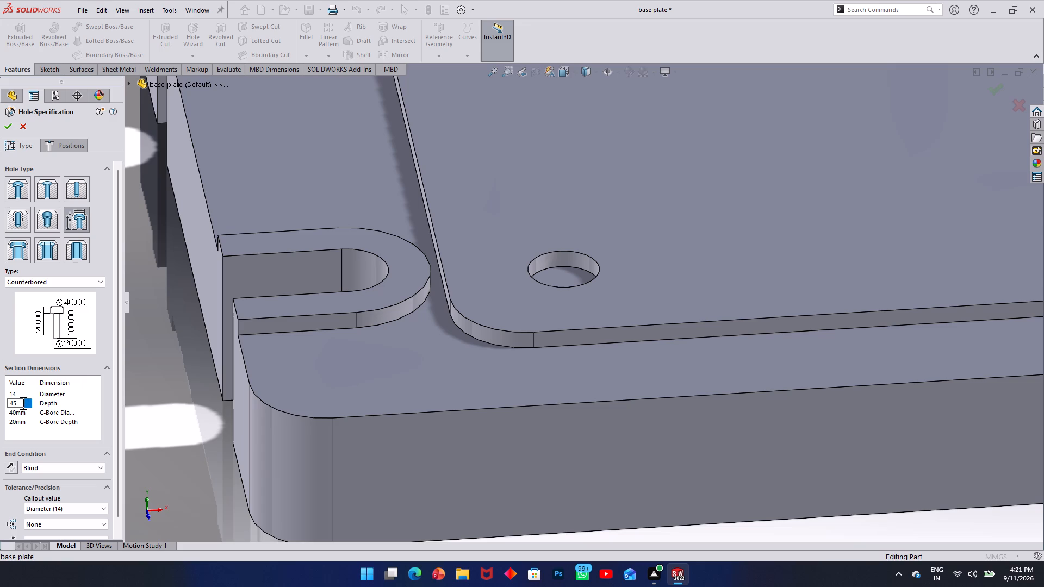
Set the hole diameter to 10 mm, the counterbore diameter to 14 mm and the counterbore depth to 10 mm.
double_click(15, 414)
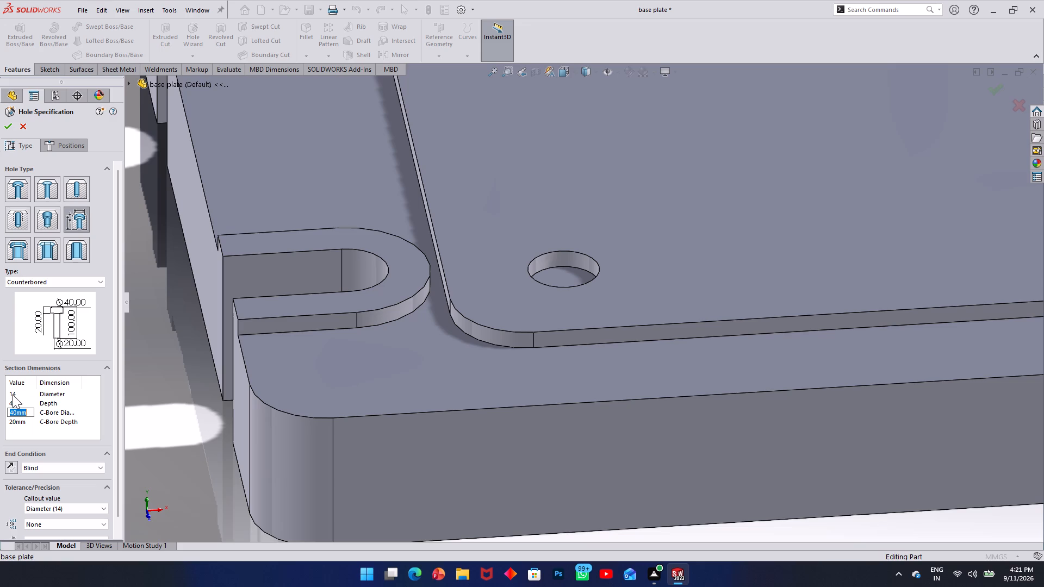
click(13, 395)
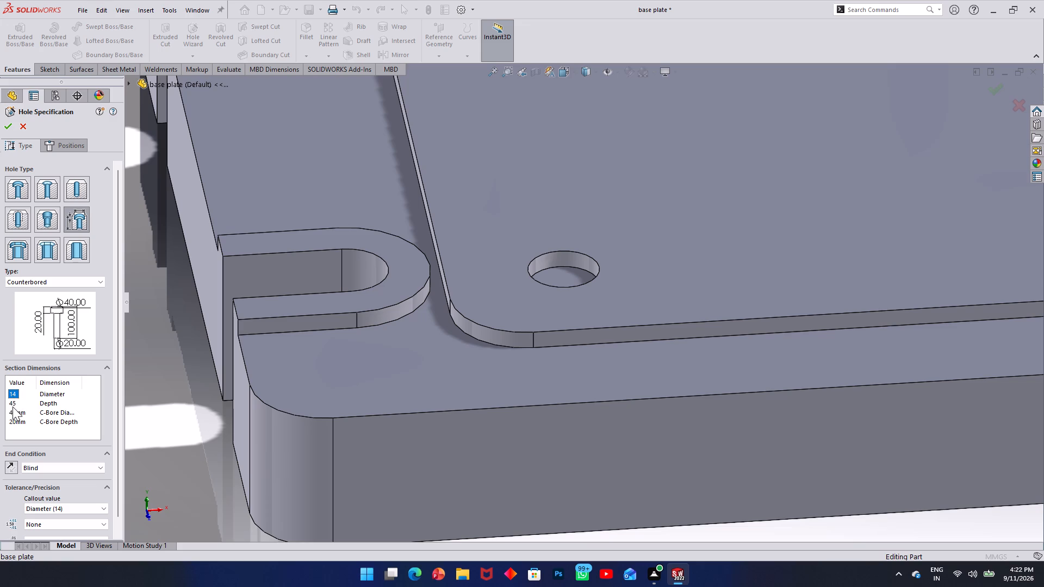
click(18, 411)
click(16, 395)
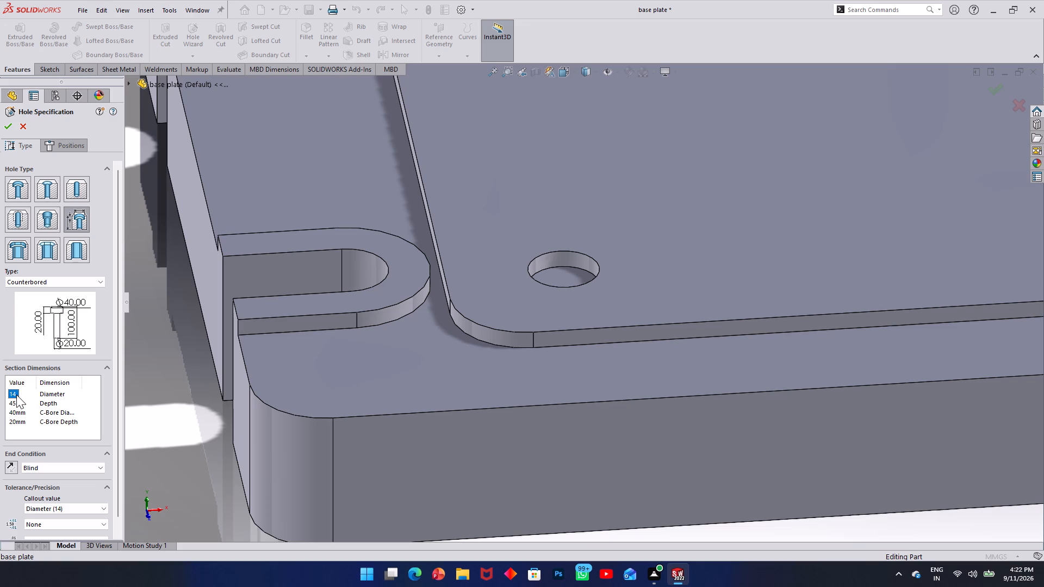
double_click(16, 395)
text(10)
double_click(8, 413)
text(14)
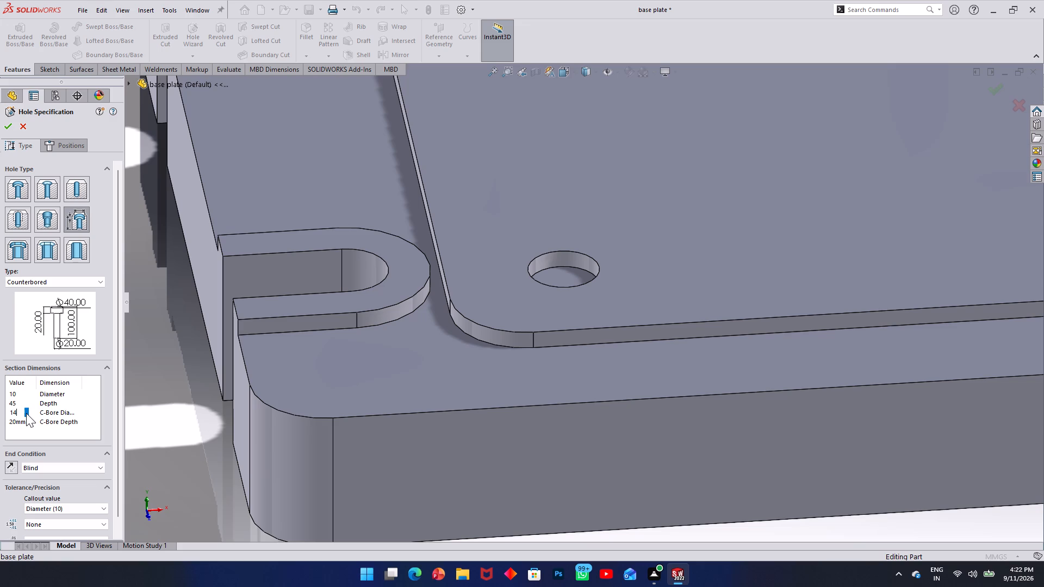
double_click(21, 422)
text(10)
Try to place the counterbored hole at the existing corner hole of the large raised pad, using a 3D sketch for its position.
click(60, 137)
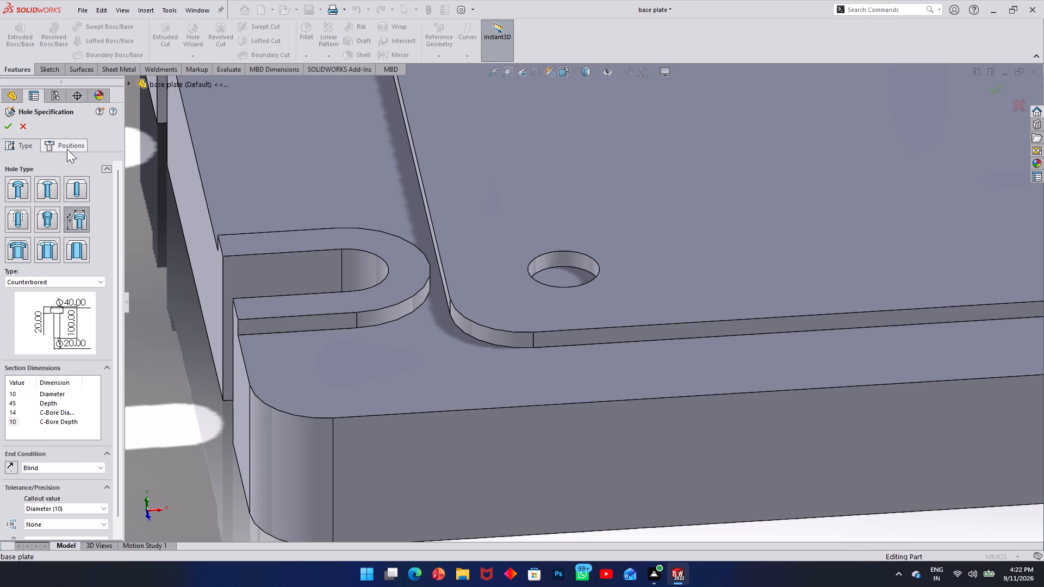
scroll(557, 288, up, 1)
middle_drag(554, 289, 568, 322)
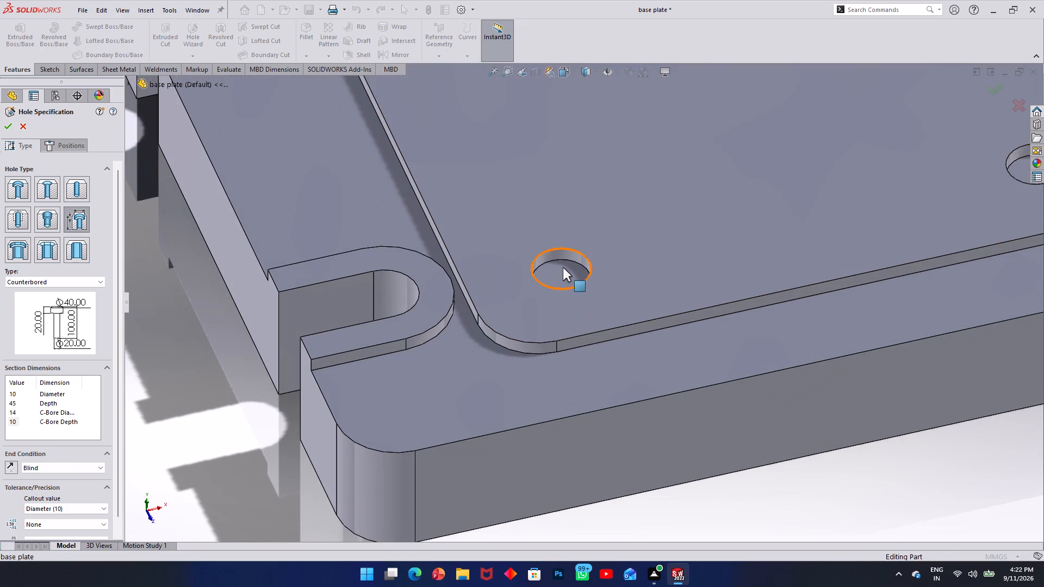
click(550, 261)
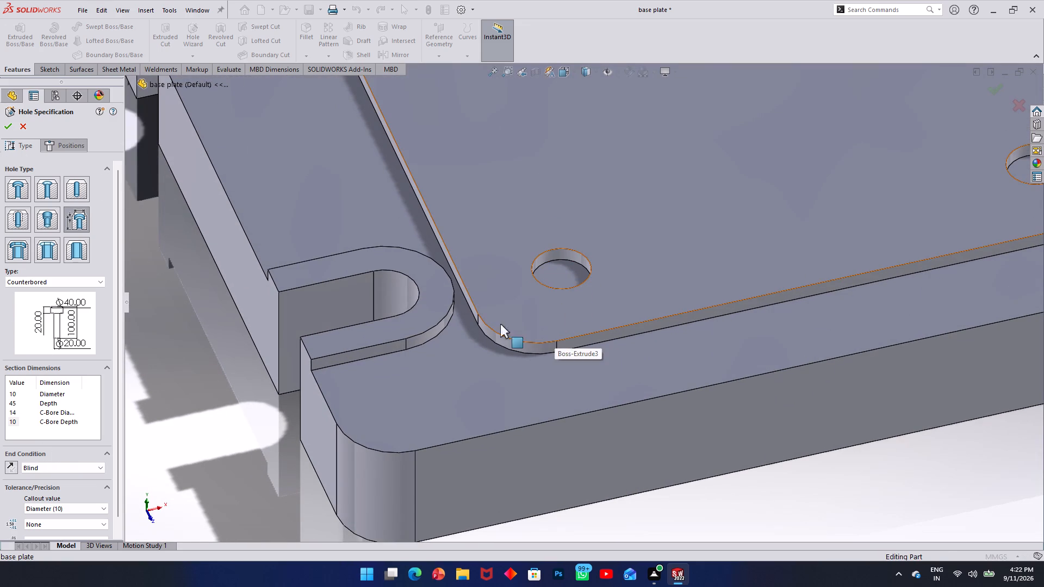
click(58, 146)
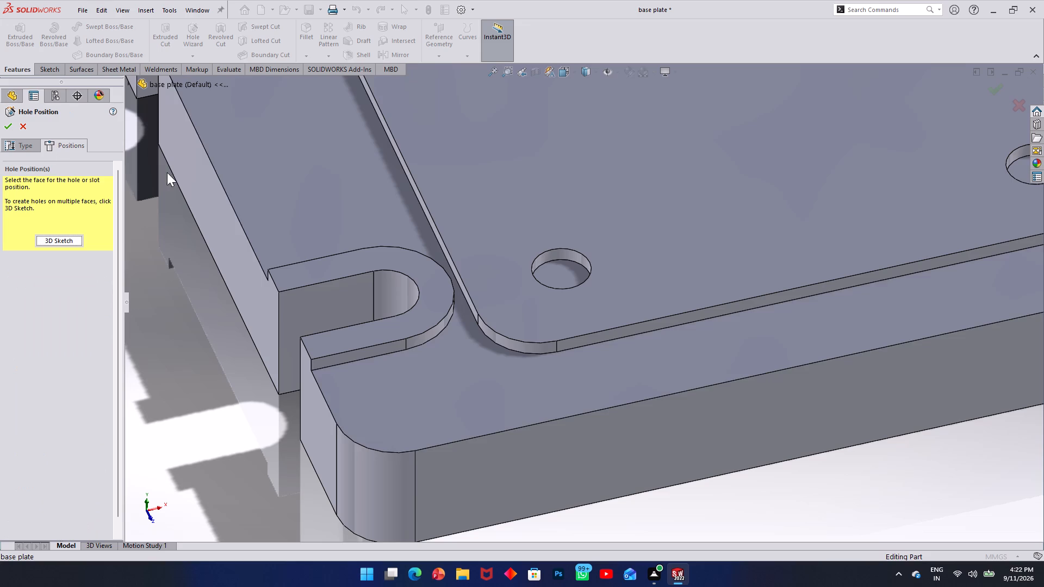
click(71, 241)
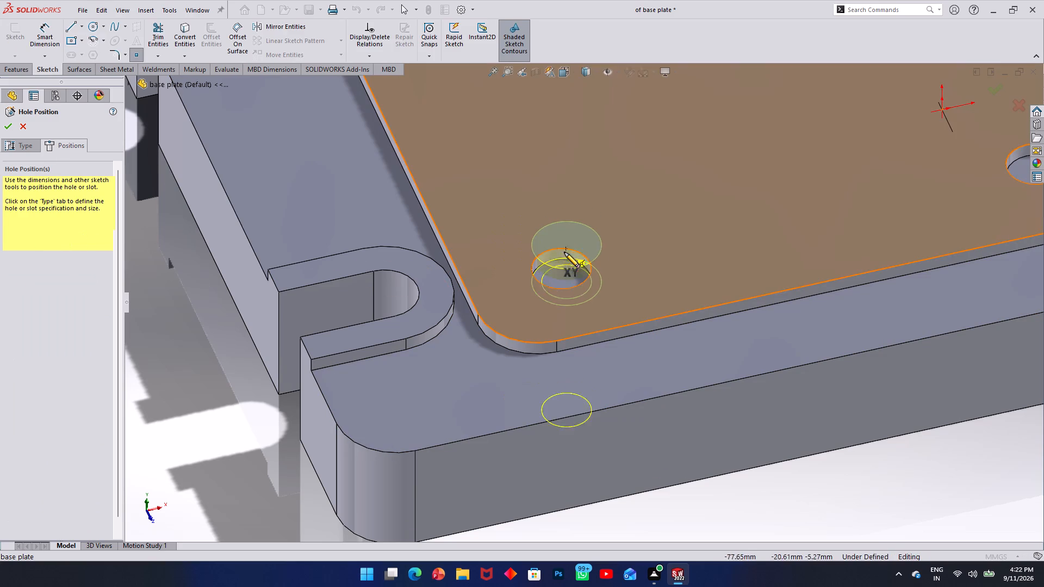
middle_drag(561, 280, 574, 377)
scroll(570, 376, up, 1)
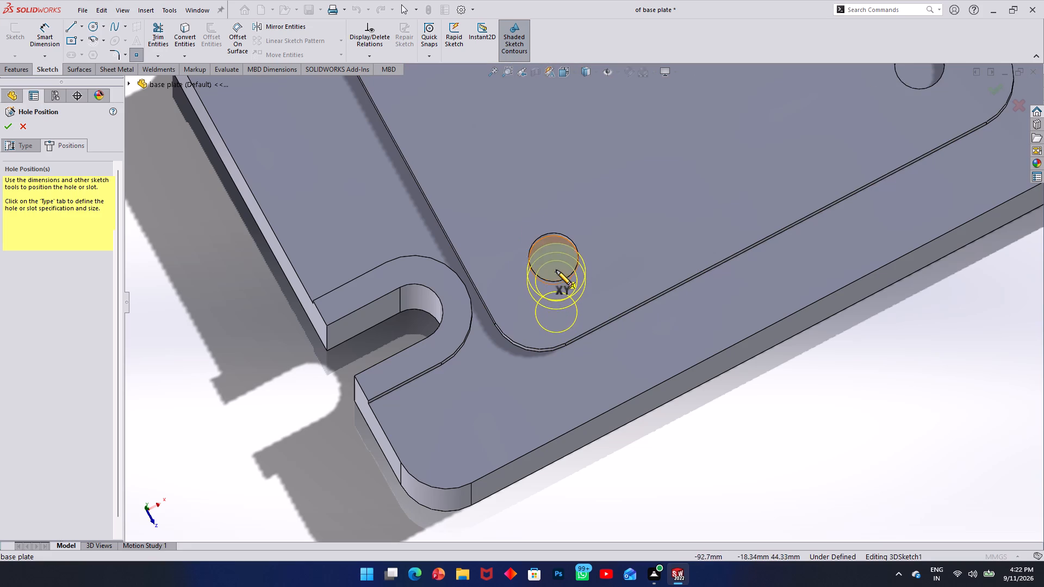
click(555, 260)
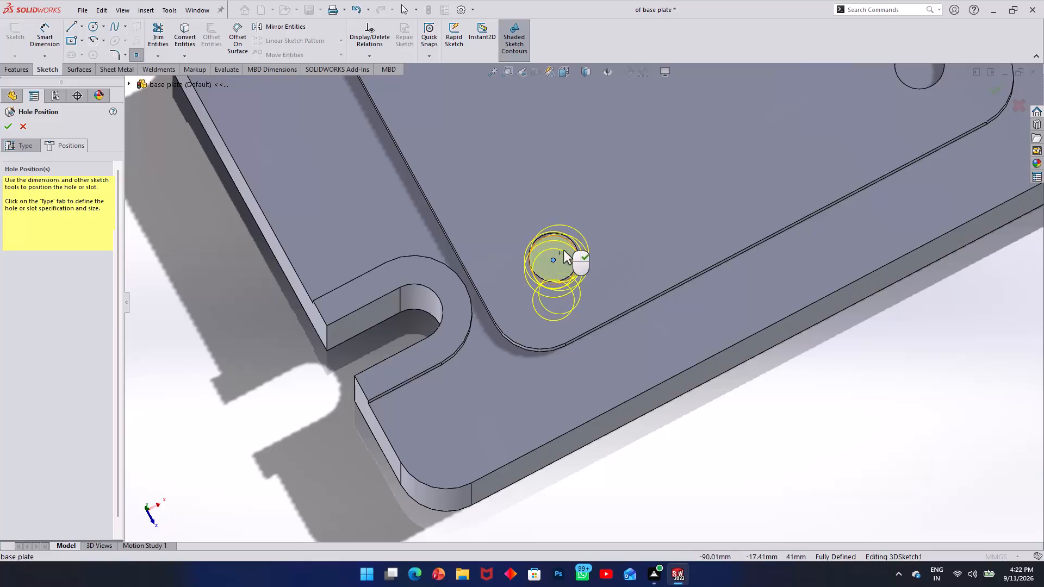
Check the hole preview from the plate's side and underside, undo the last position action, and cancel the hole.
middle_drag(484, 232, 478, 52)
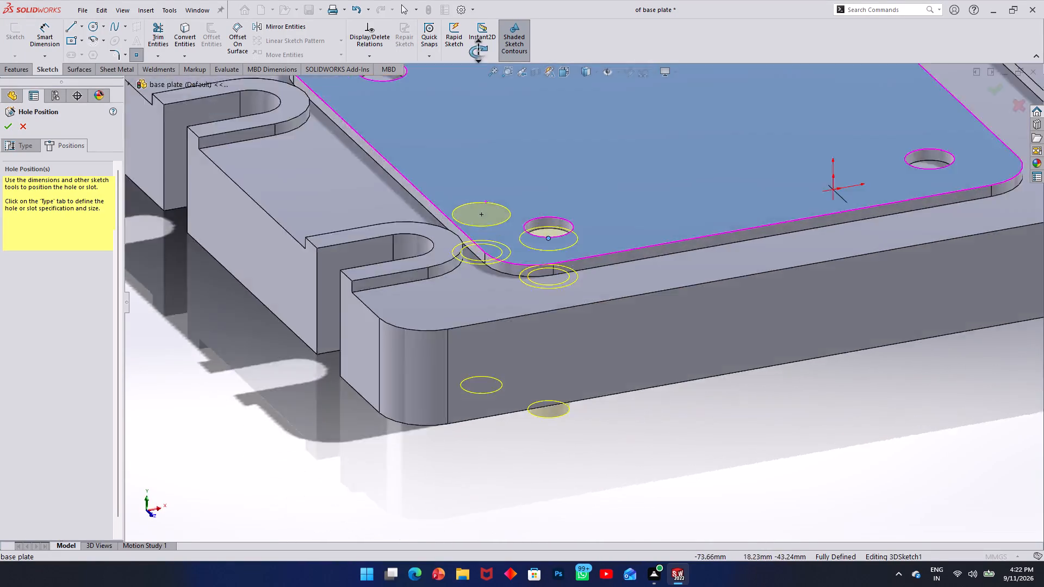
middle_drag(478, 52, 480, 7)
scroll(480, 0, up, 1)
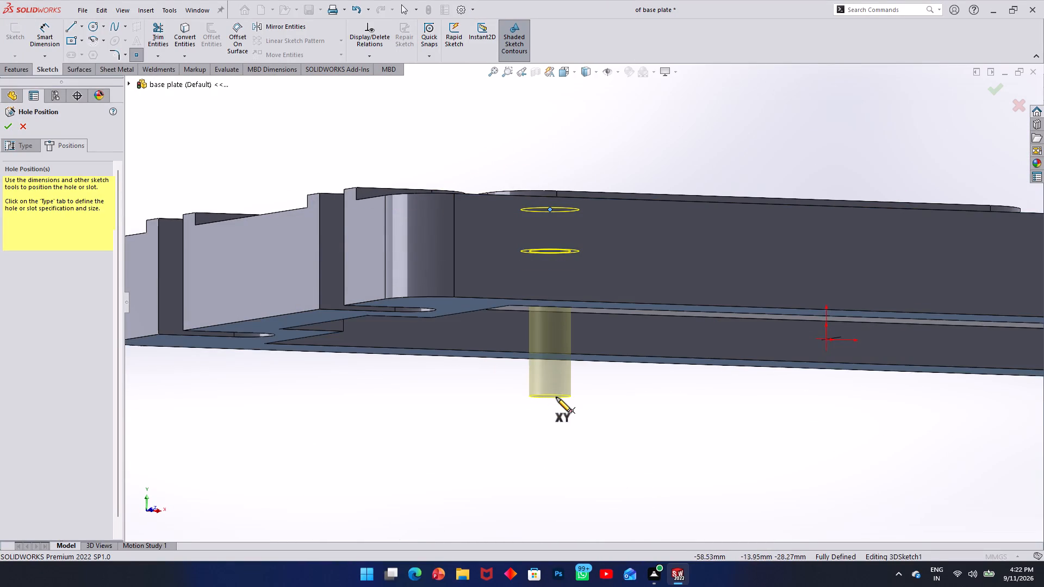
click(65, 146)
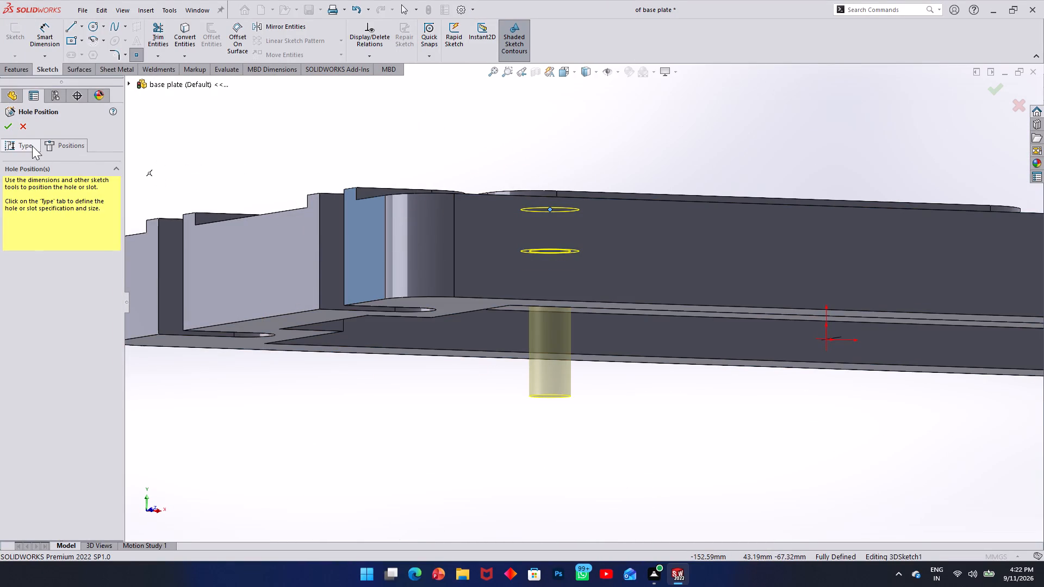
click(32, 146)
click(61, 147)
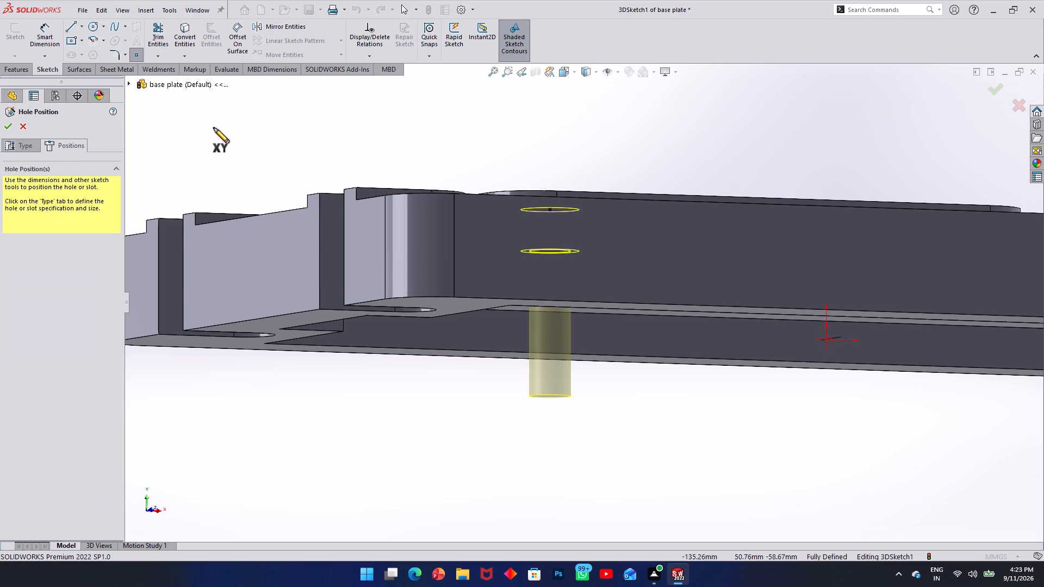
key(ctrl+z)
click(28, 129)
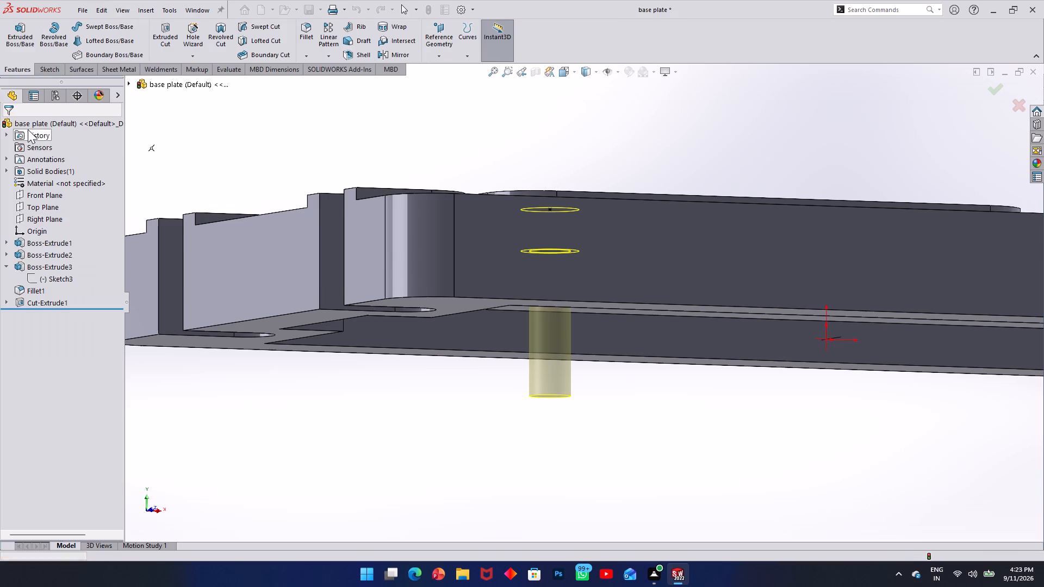
Start a new Hole Wizard legacy hole and set its type to Counterbored.
middle_drag(455, 270, 476, 46)
scroll(476, 46, up, 1)
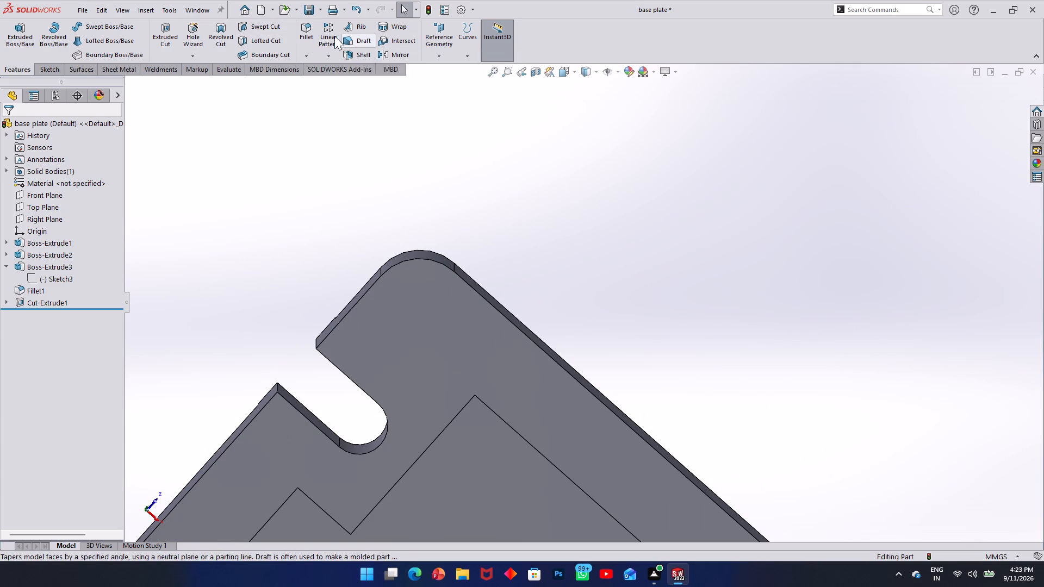
click(191, 39)
scroll(392, 271, up, 3)
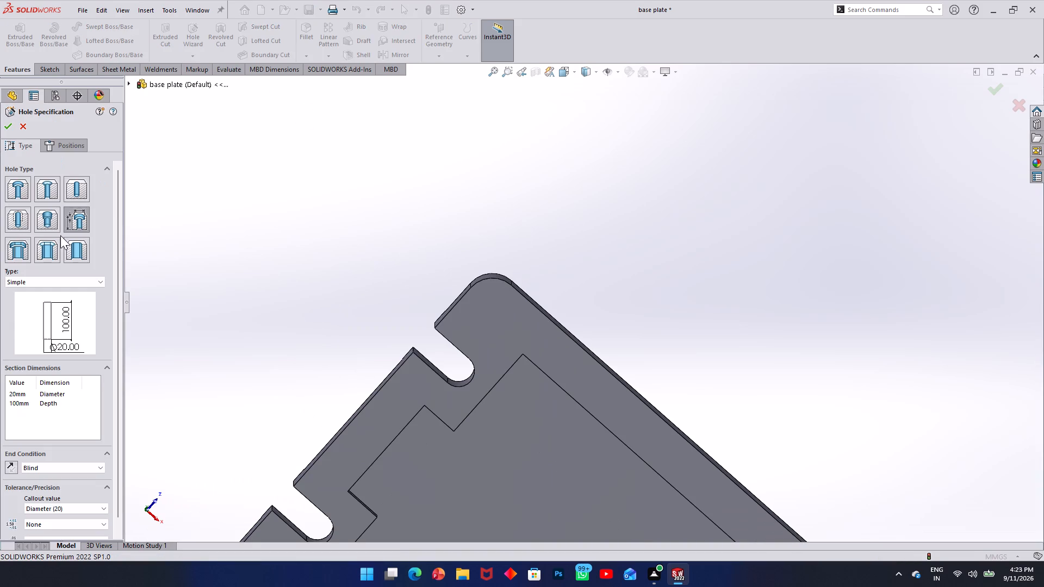
click(71, 221)
click(88, 280)
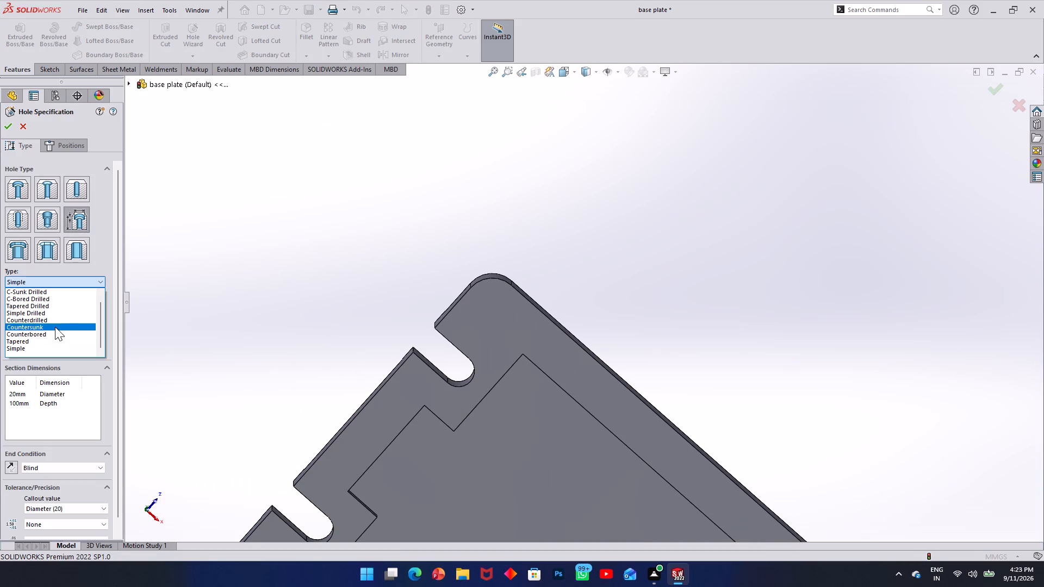
click(49, 321)
click(88, 284)
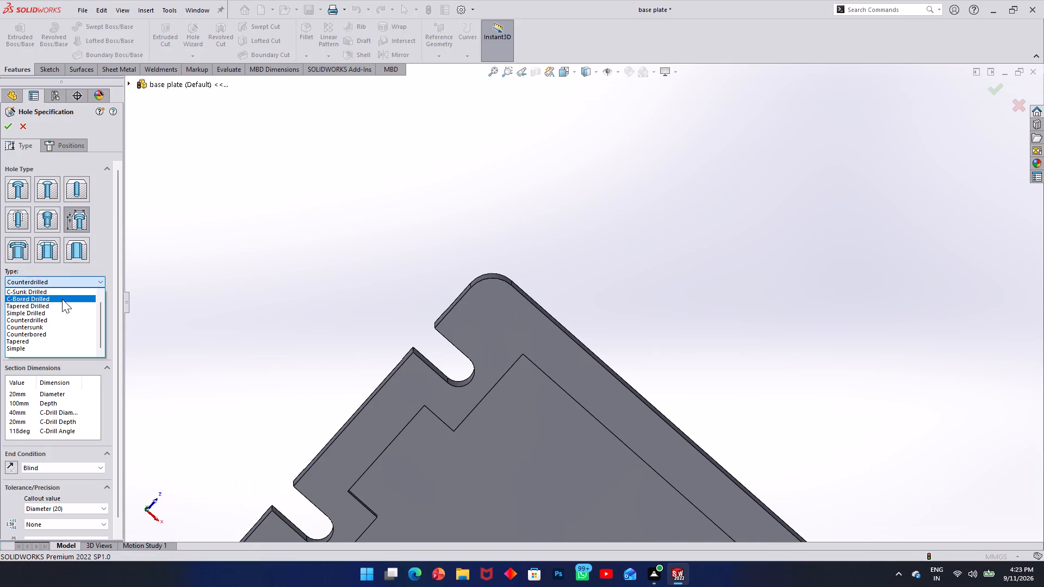
click(48, 313)
click(83, 291)
click(95, 280)
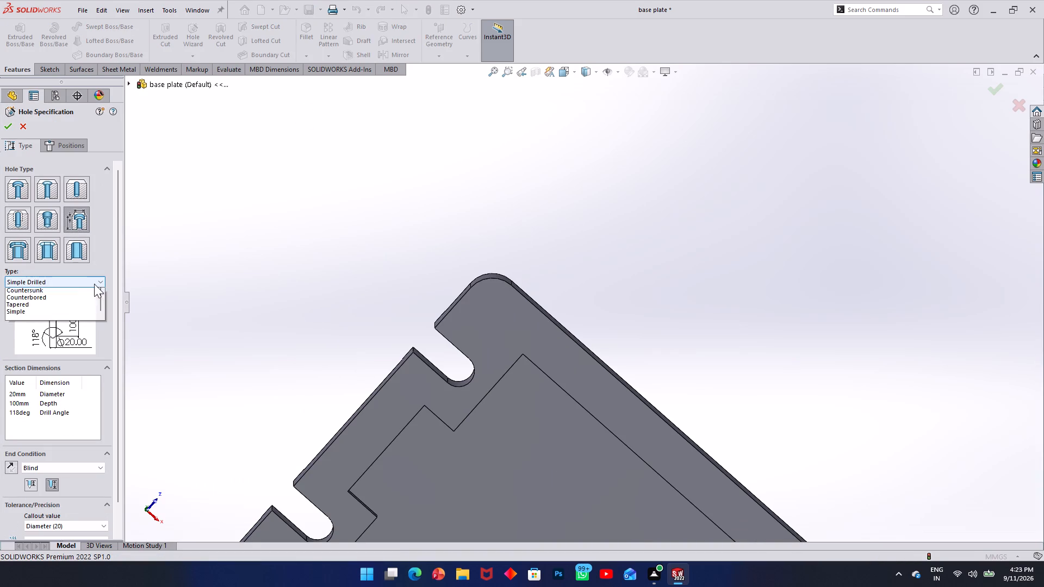
click(52, 324)
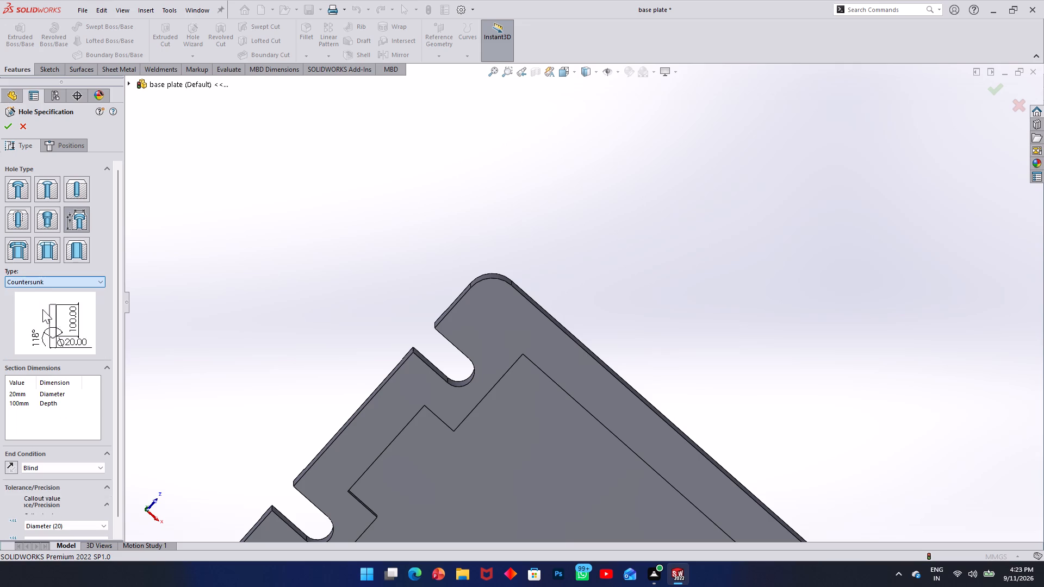
click(108, 282)
click(100, 282)
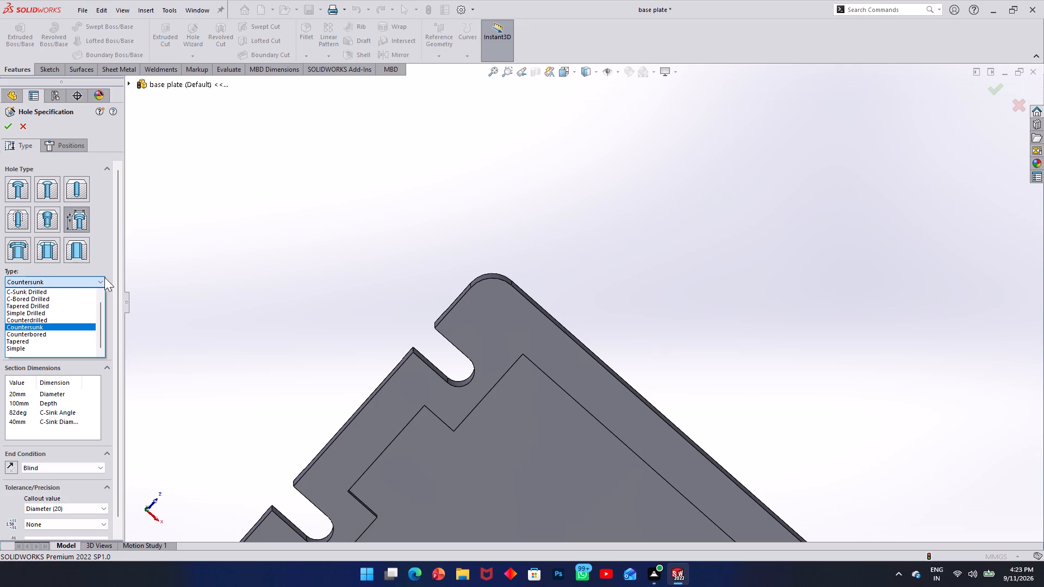
click(63, 334)
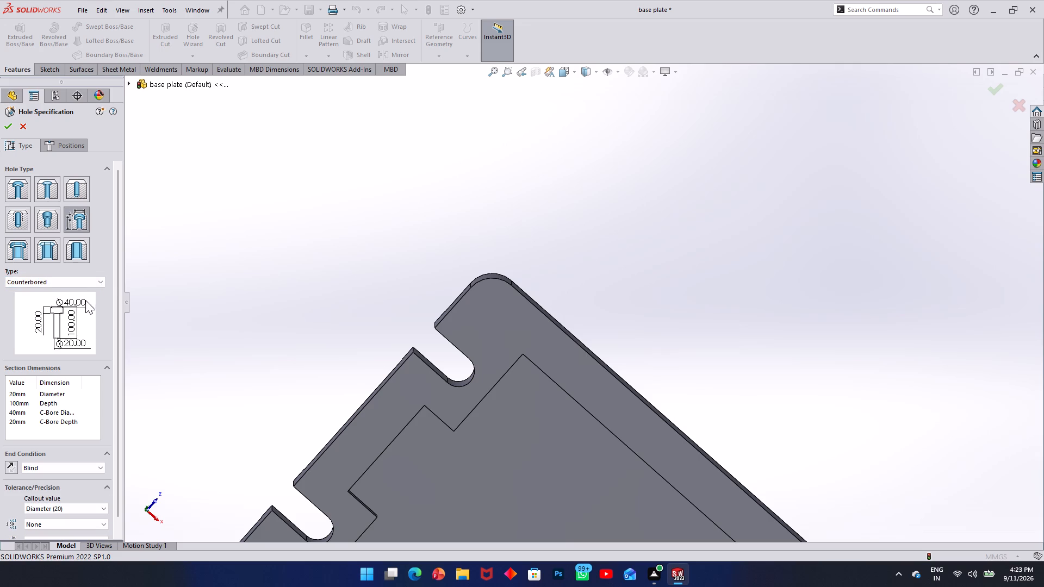
Set the counterbored hole's diameter to 10 mm and its depth to 45 mm.
click(26, 396)
text(10)
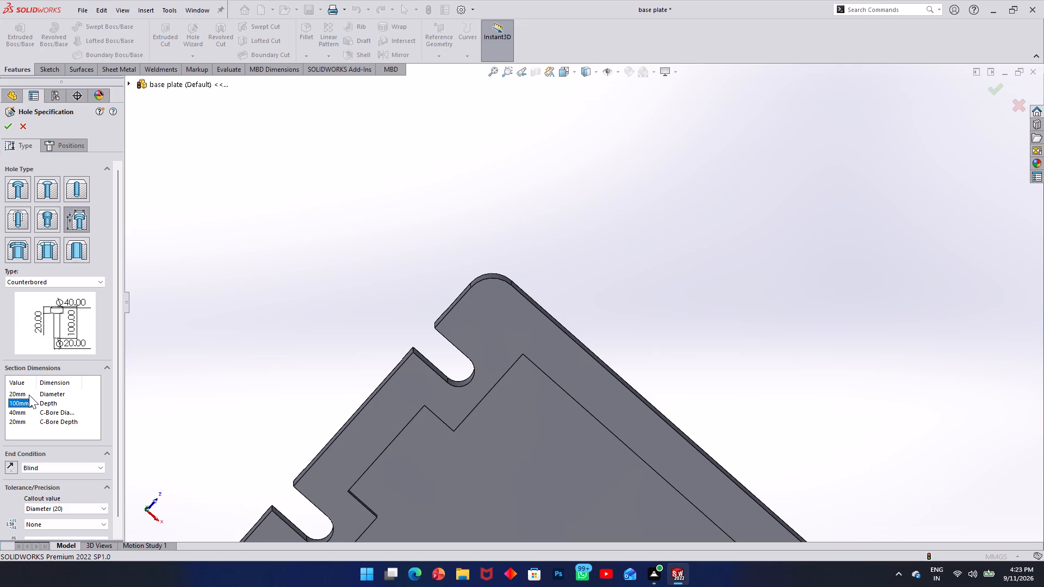
click(18, 377)
double_click(22, 394)
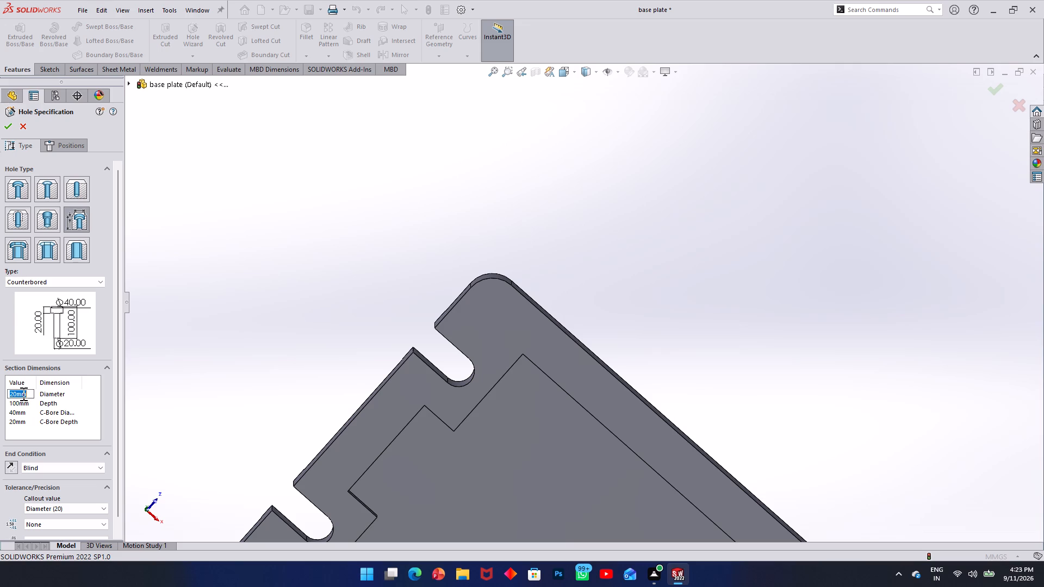
text(10)
double_click(24, 404)
text(10)
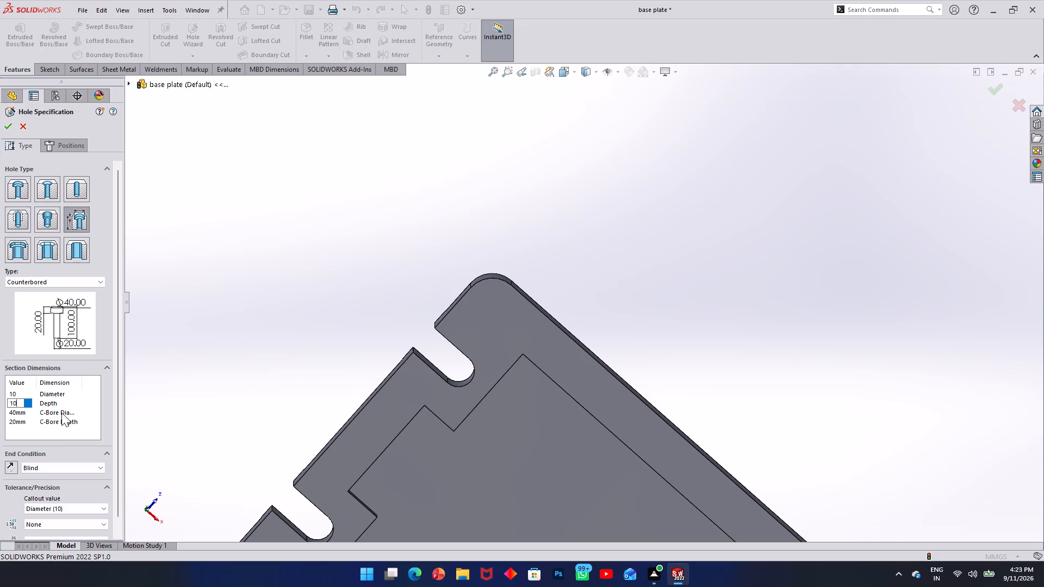
key(BackSpace)
key(BackSpace)
key(BackSpace)
text(45)
Open the counterbore diameter value for editing.
double_click(12, 411)
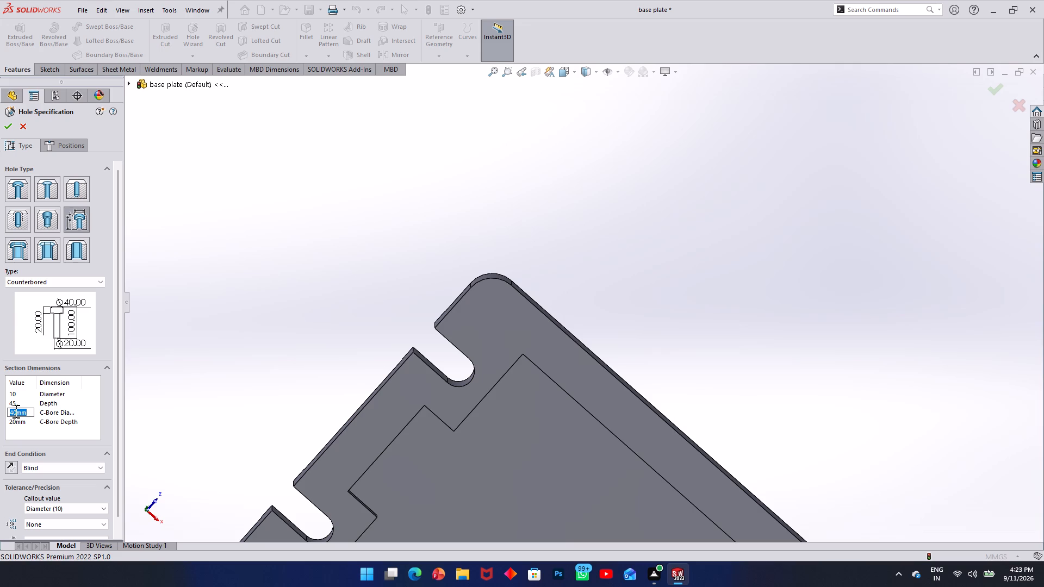
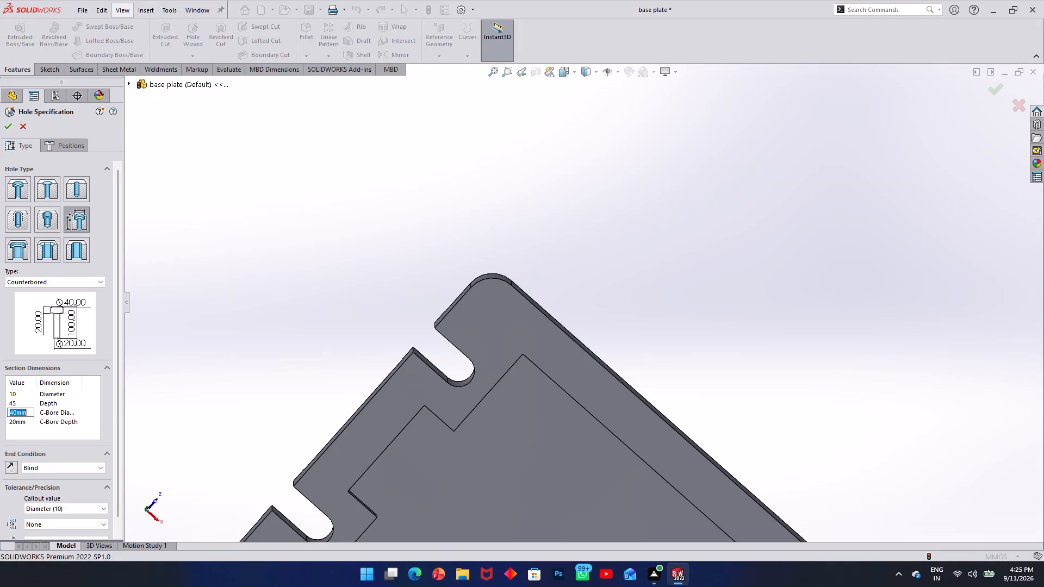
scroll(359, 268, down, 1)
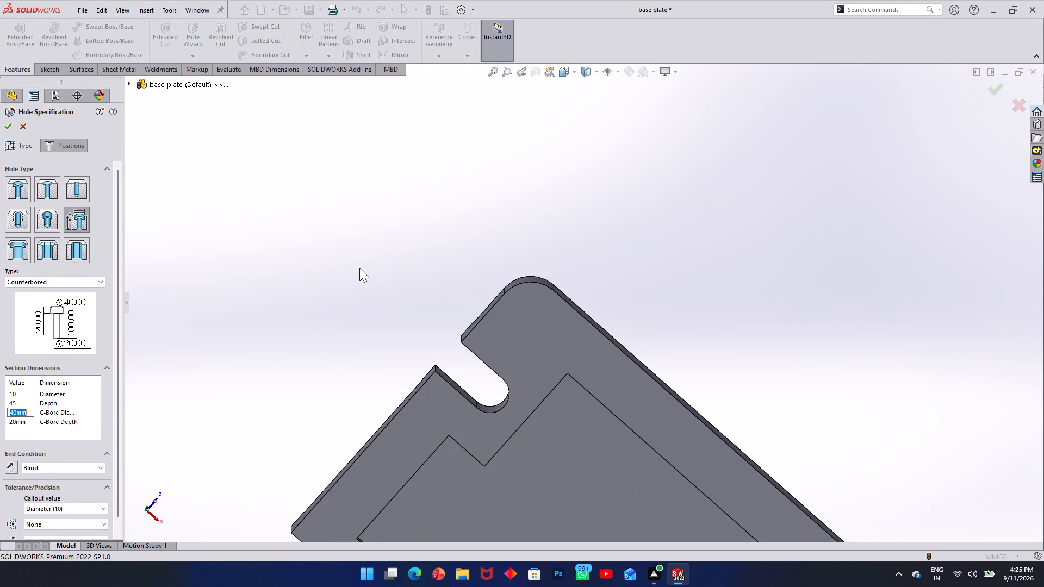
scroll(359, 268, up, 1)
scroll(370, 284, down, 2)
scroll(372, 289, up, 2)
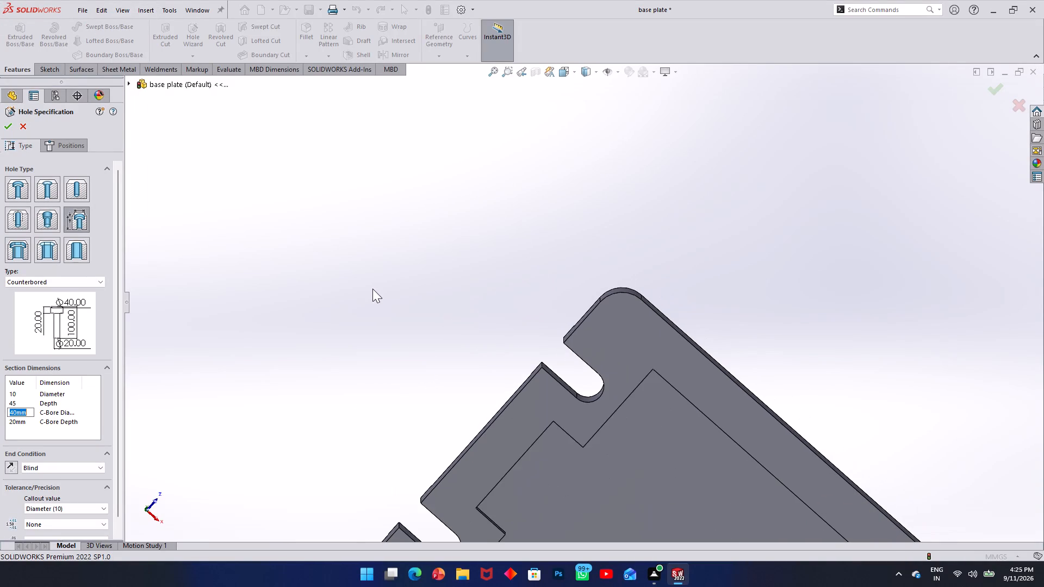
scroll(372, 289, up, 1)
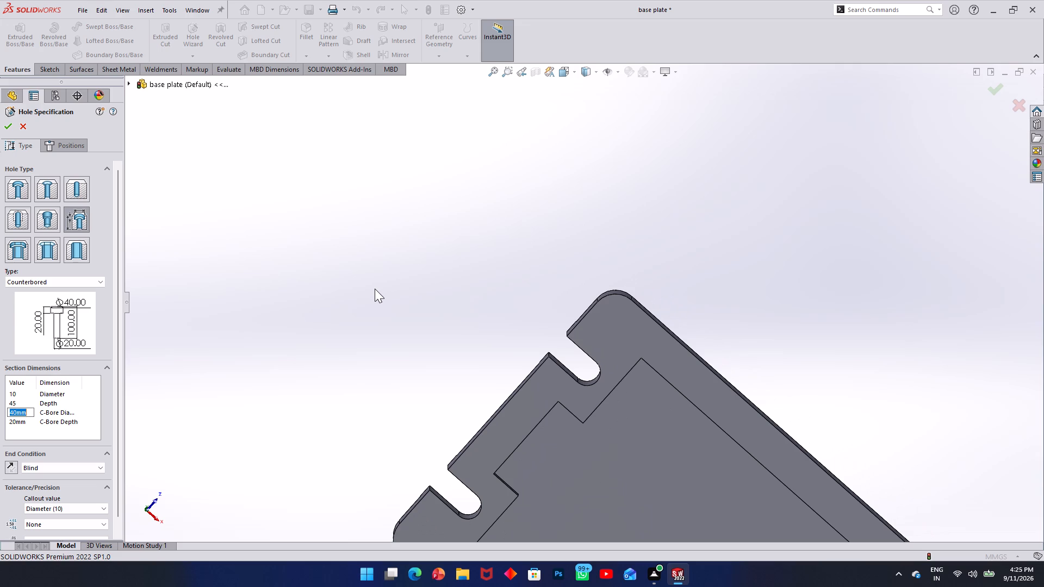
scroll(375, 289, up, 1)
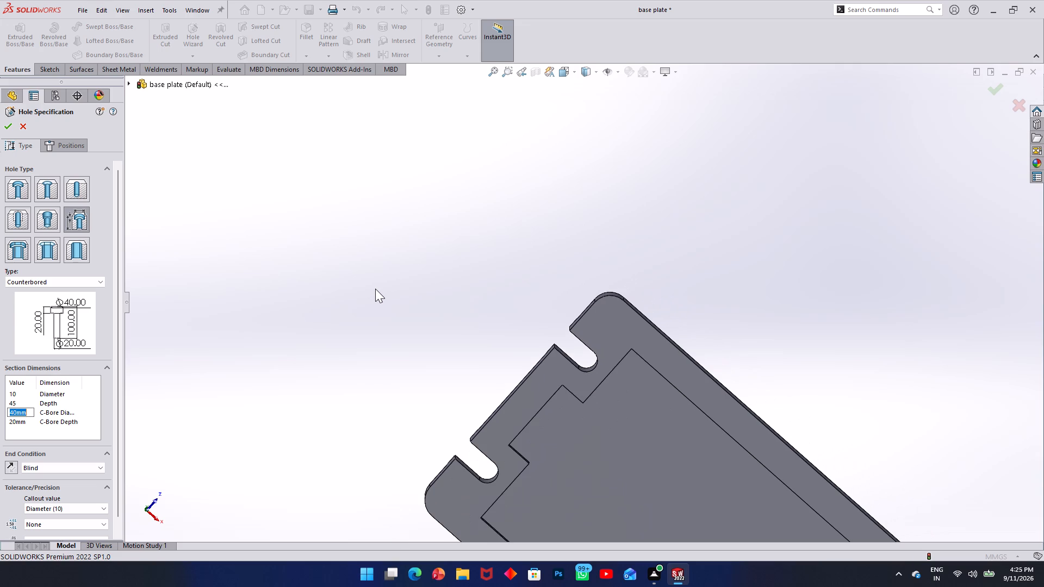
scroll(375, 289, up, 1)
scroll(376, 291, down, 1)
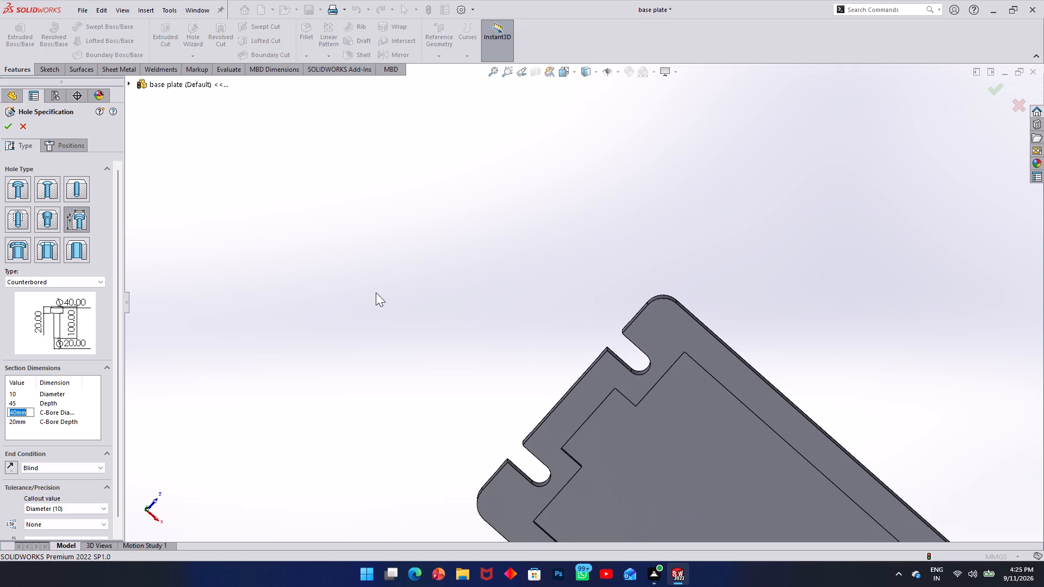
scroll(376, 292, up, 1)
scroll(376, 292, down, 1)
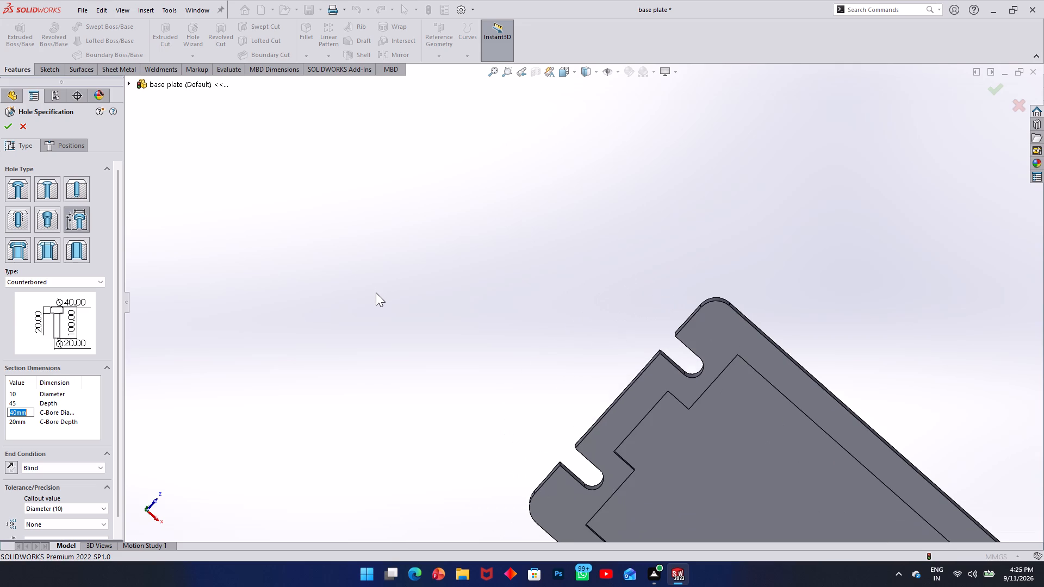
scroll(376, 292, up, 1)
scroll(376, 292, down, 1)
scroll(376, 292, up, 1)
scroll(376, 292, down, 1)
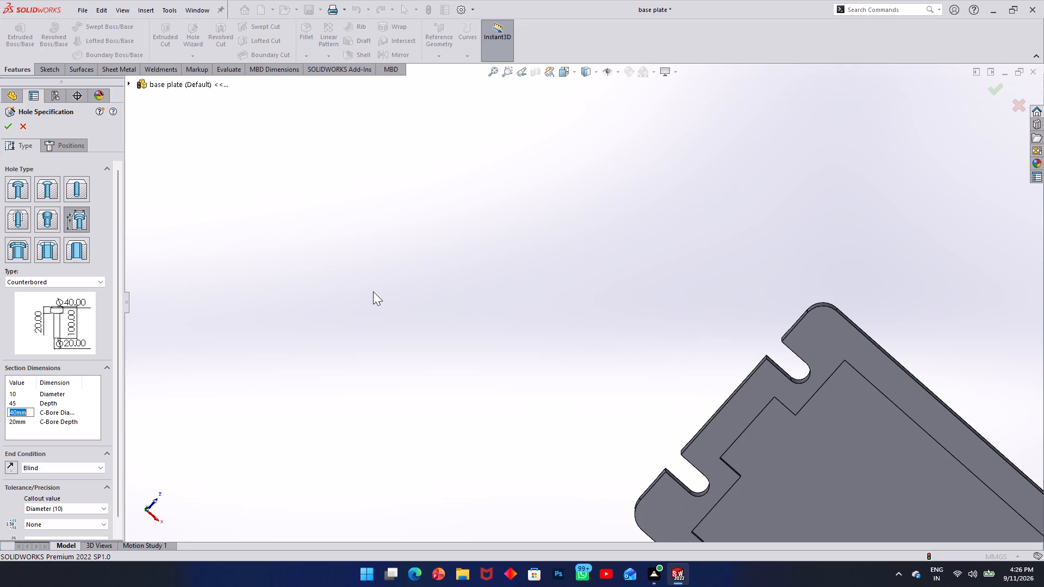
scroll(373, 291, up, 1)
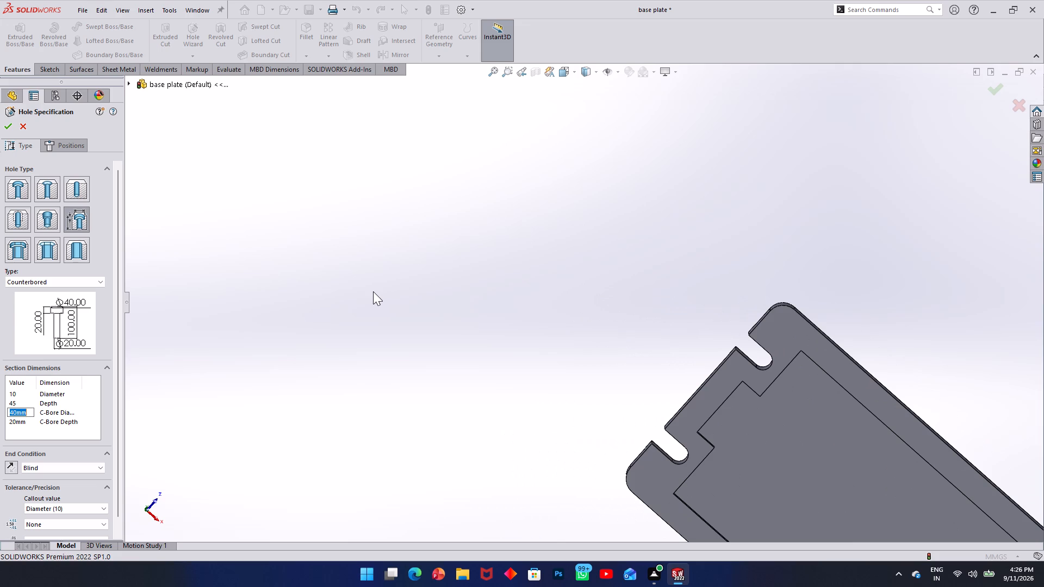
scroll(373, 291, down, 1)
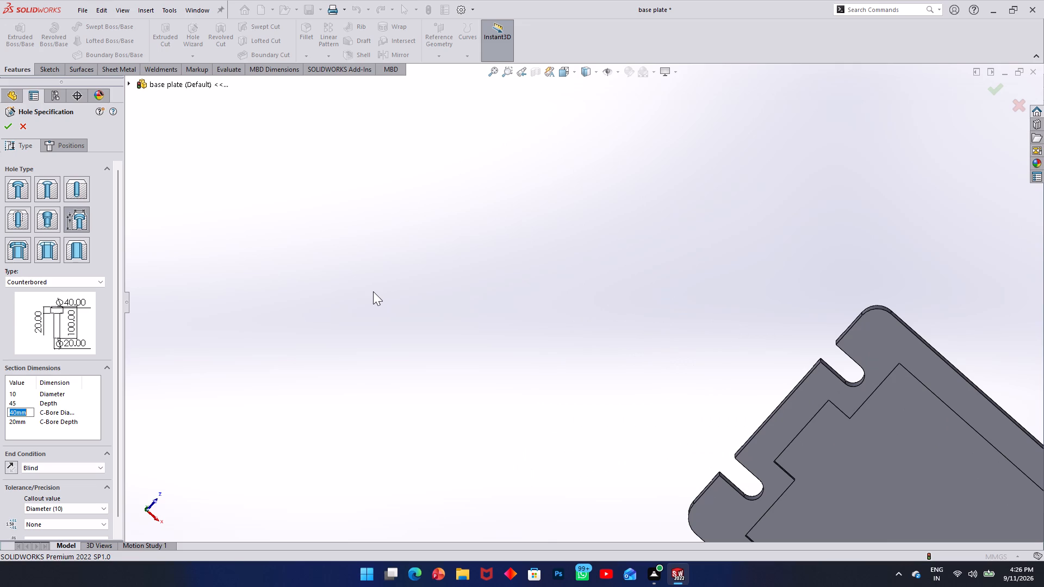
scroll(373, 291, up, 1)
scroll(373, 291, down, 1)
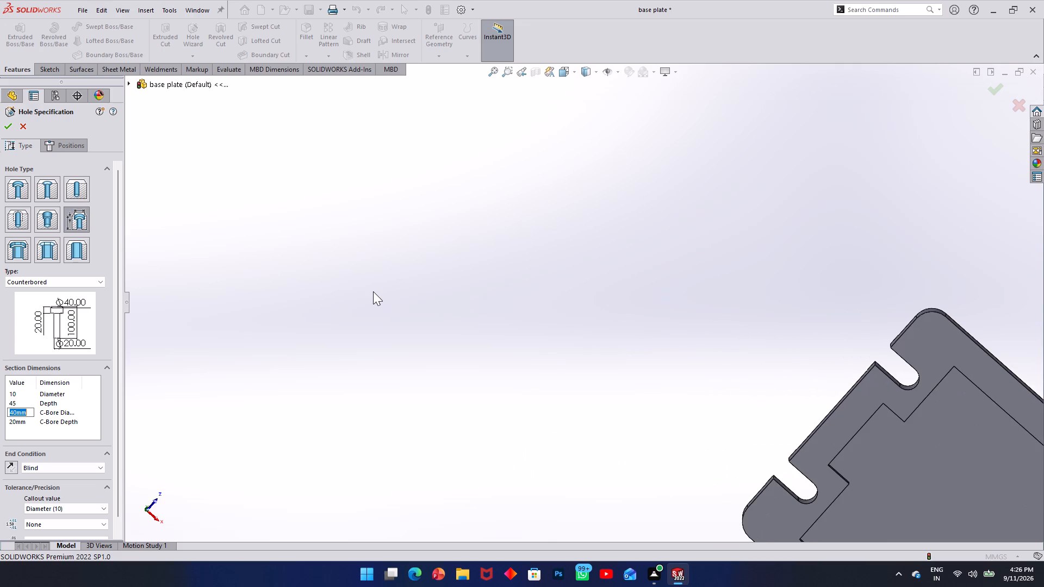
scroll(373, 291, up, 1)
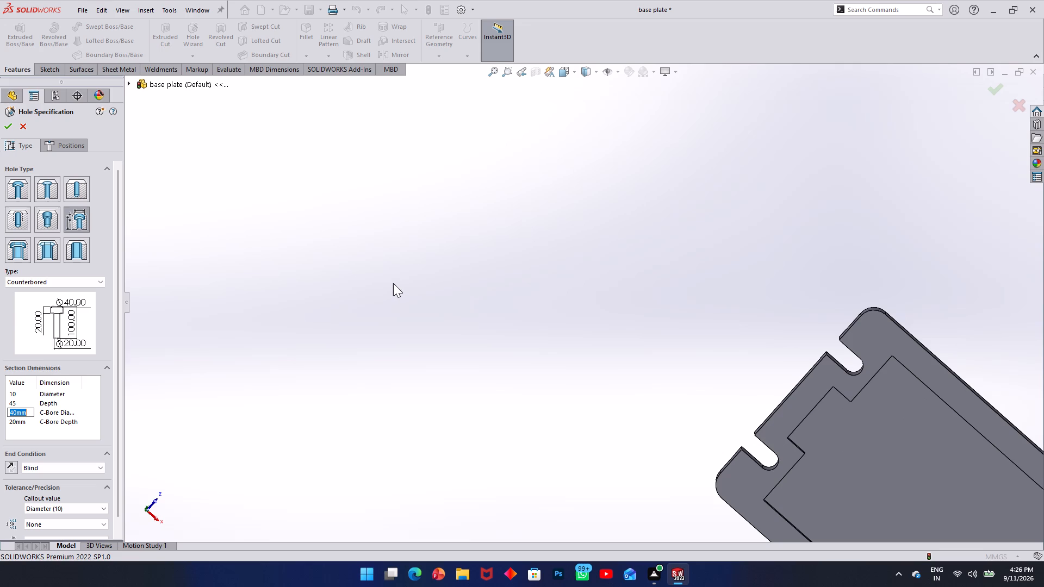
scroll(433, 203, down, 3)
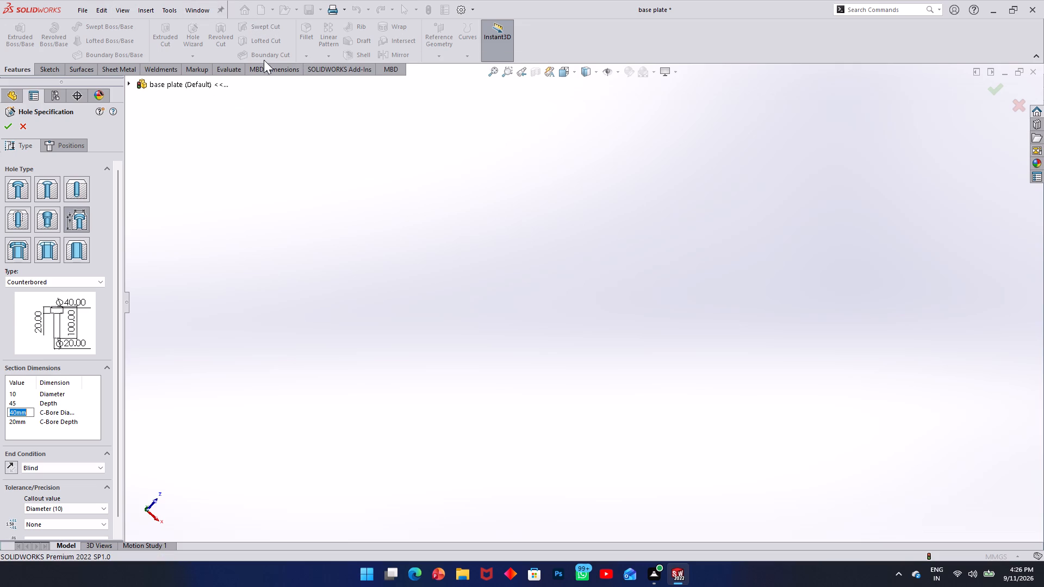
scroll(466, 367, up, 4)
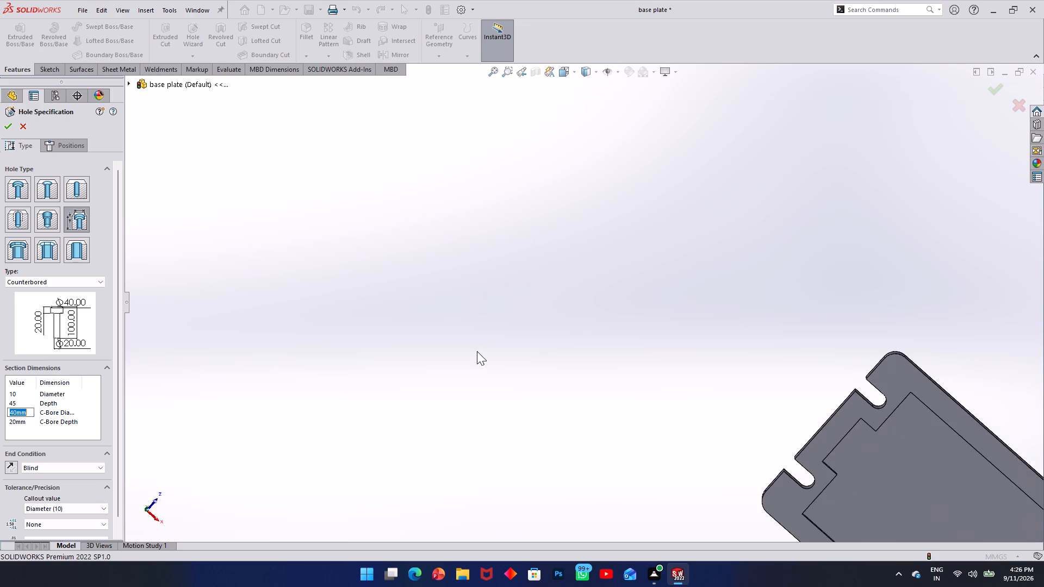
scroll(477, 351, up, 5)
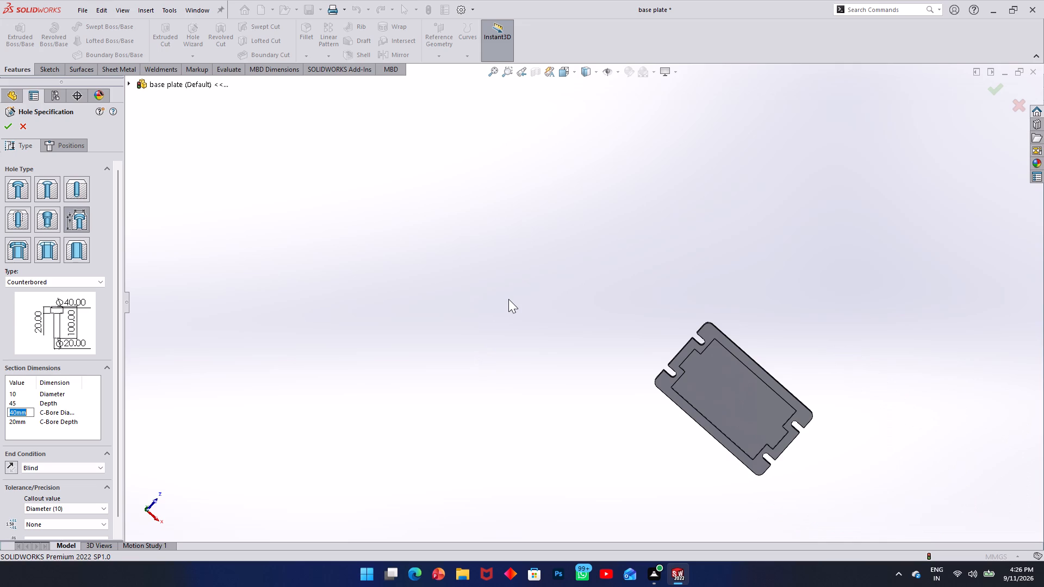
Try to save the base plate part with the hole specification still open.
key(ctrl+s)
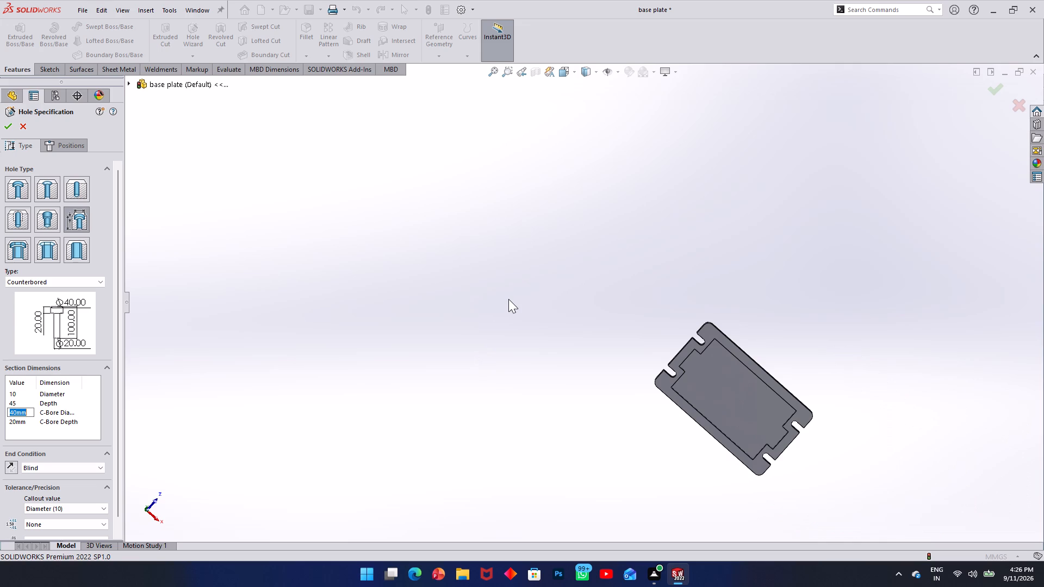
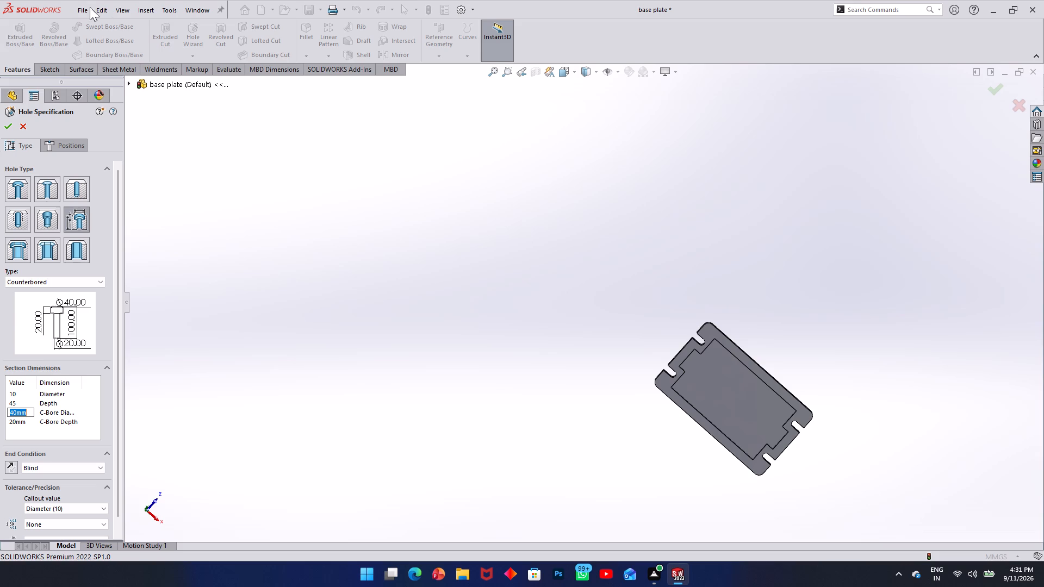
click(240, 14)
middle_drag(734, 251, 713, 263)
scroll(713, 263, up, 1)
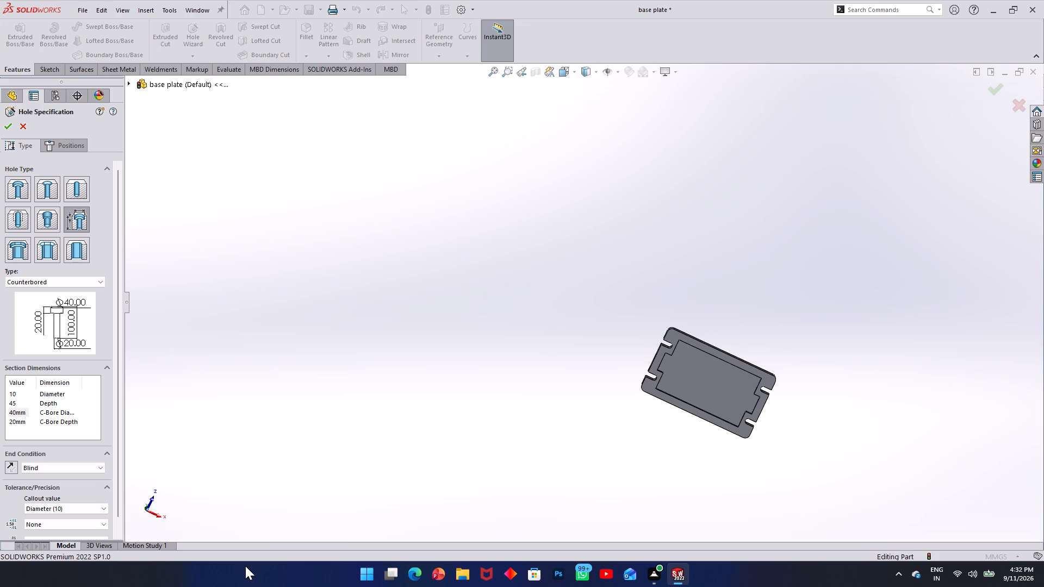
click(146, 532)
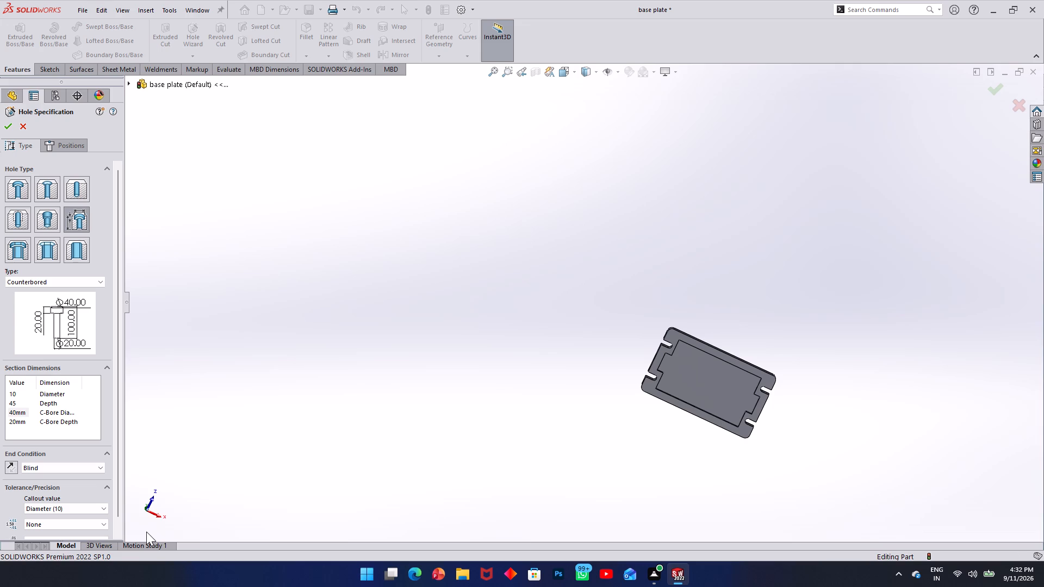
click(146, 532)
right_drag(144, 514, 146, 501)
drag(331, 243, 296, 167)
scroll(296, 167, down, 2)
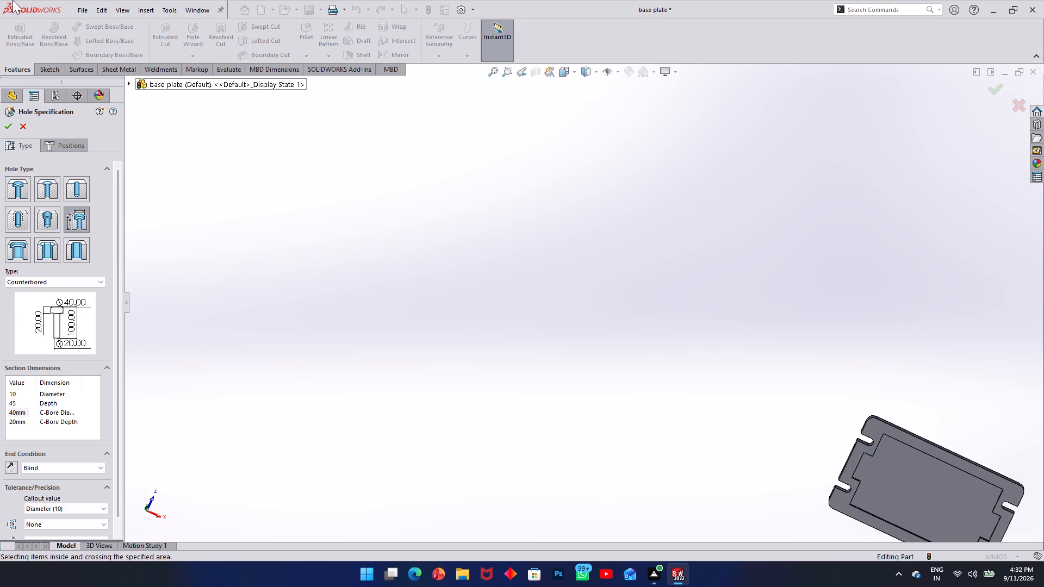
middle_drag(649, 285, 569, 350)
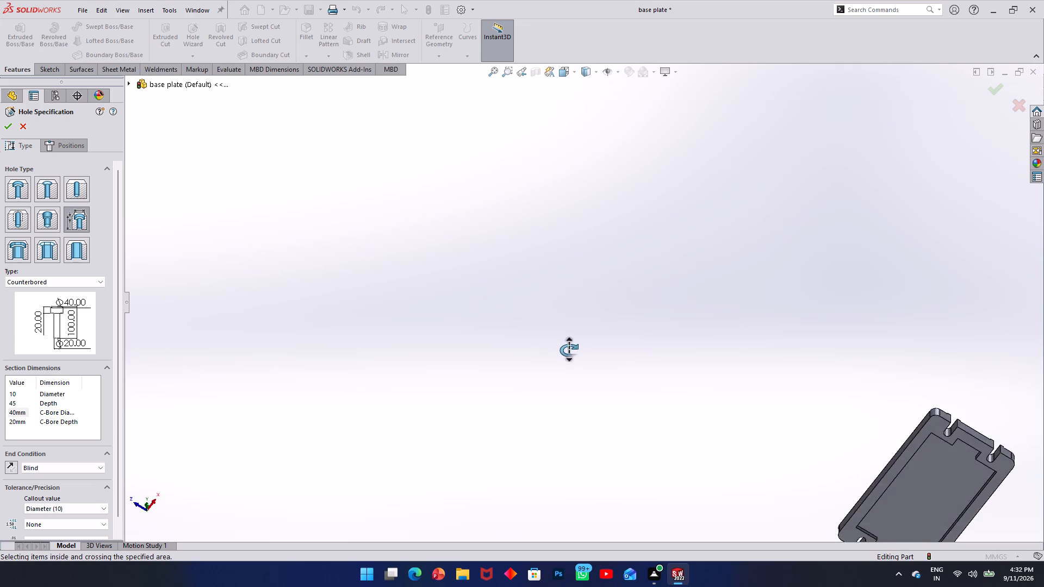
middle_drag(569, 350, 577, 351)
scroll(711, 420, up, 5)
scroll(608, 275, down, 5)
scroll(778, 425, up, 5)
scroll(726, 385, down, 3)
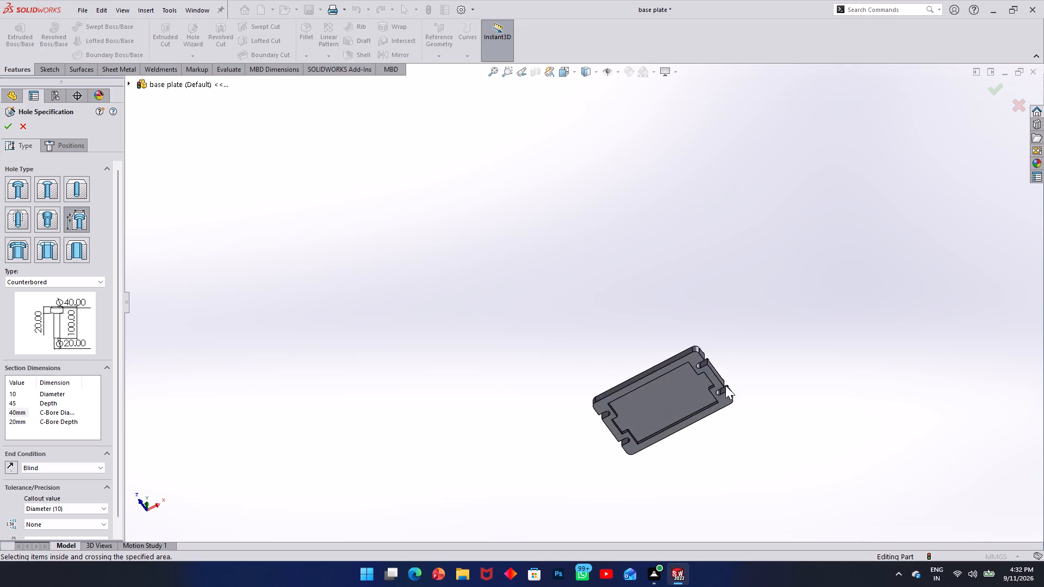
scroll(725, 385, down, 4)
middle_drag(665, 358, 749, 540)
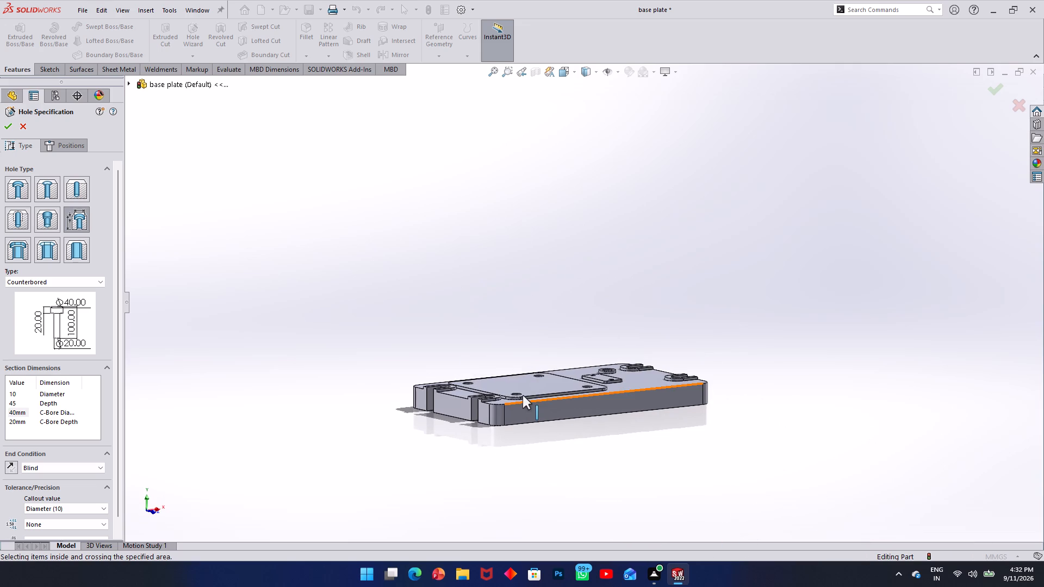
Try to save the base plate and discard the open counterbore hole specification.
key(ctrl+s)
scroll(512, 374, down, 4)
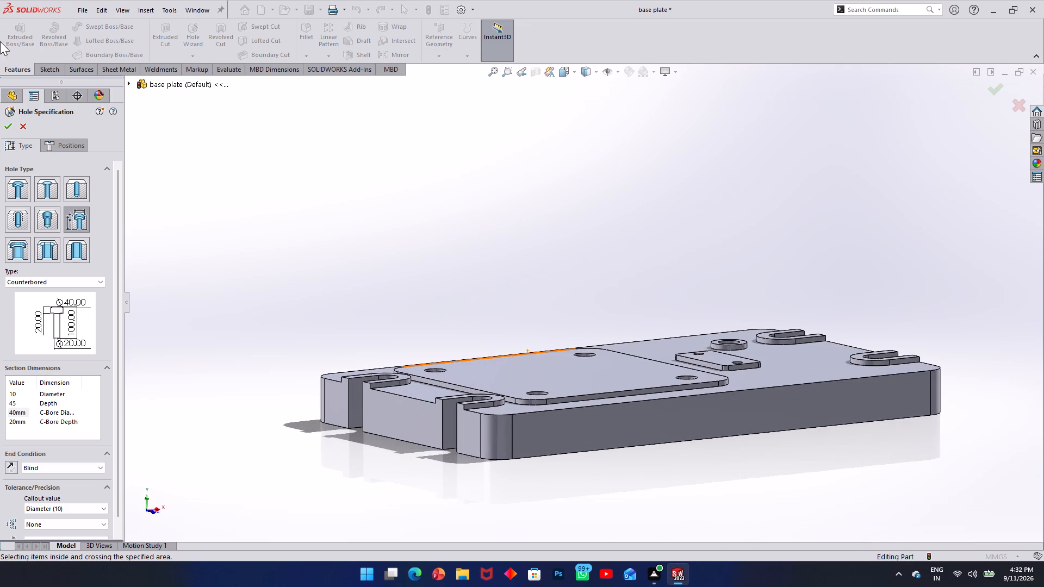
click(25, 125)
Create a new part document and start a sketch on its Front Plane.
click(82, 7)
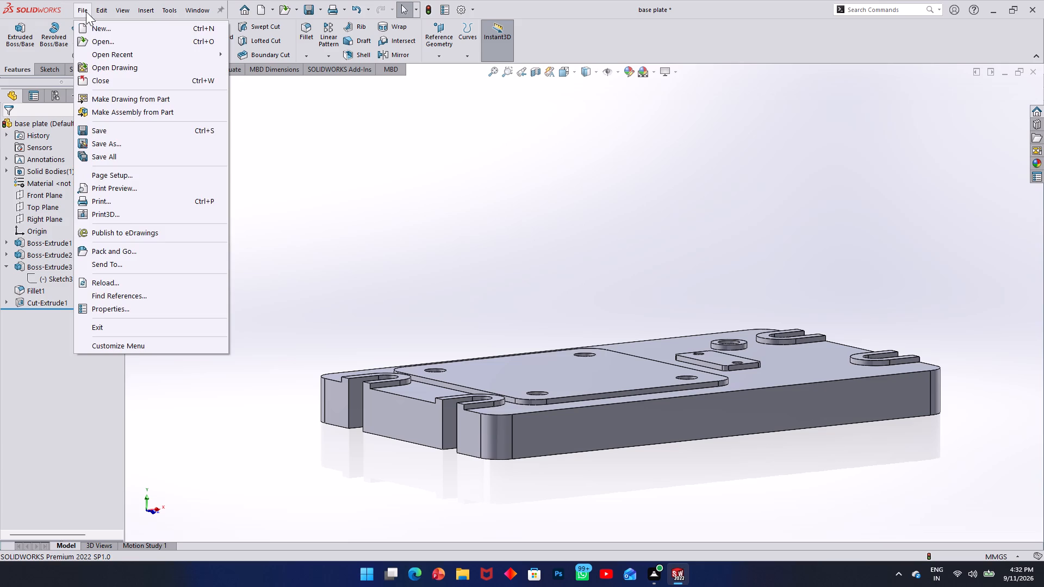
click(97, 31)
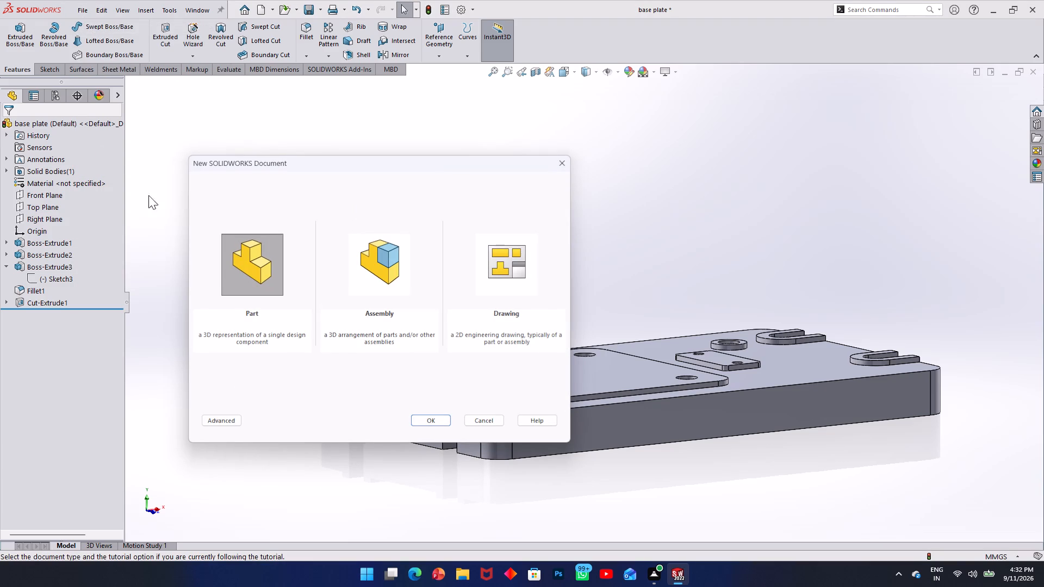
click(249, 257)
click(426, 418)
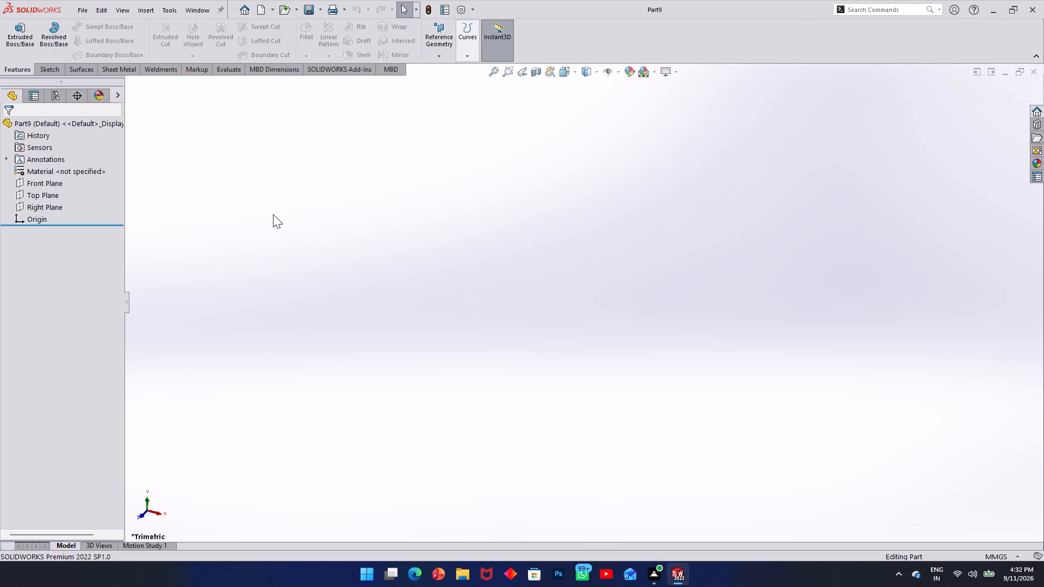
click(42, 186)
click(47, 69)
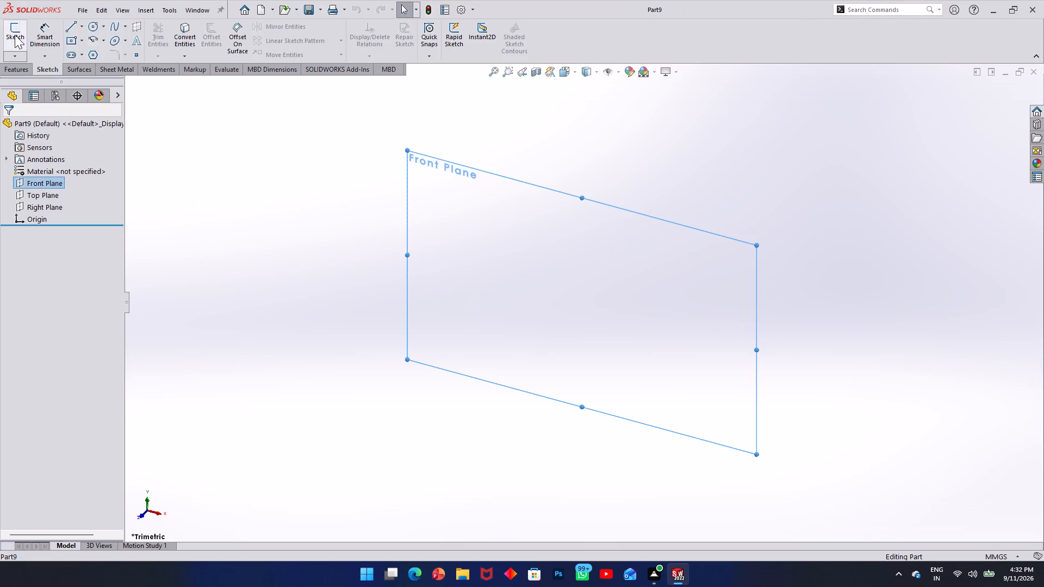
click(15, 35)
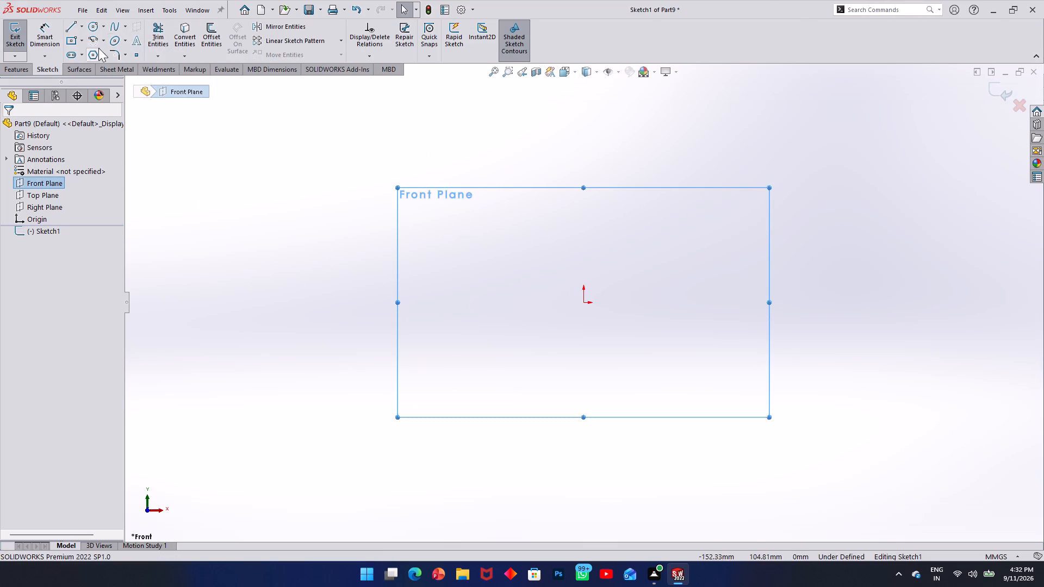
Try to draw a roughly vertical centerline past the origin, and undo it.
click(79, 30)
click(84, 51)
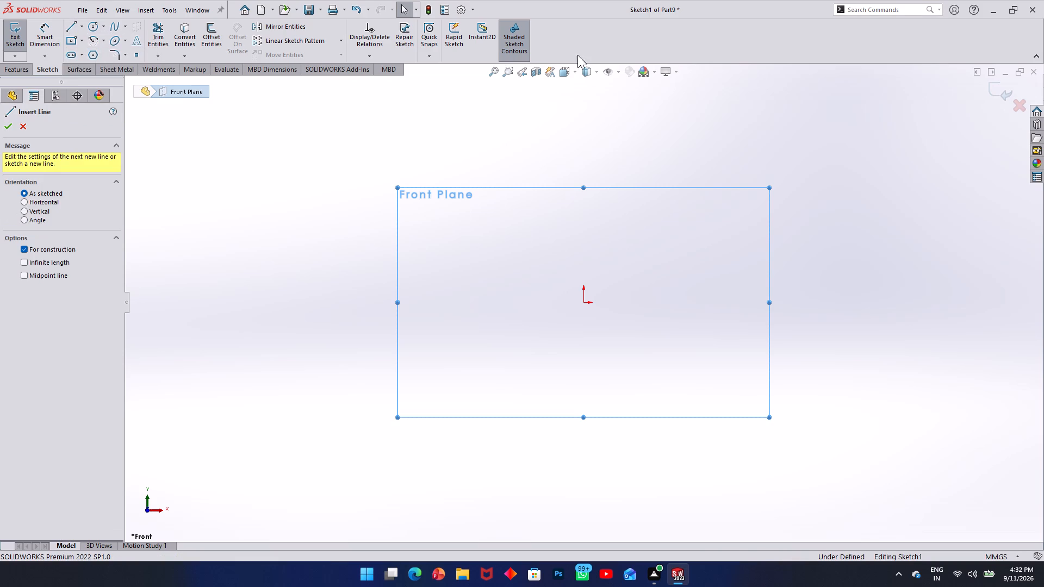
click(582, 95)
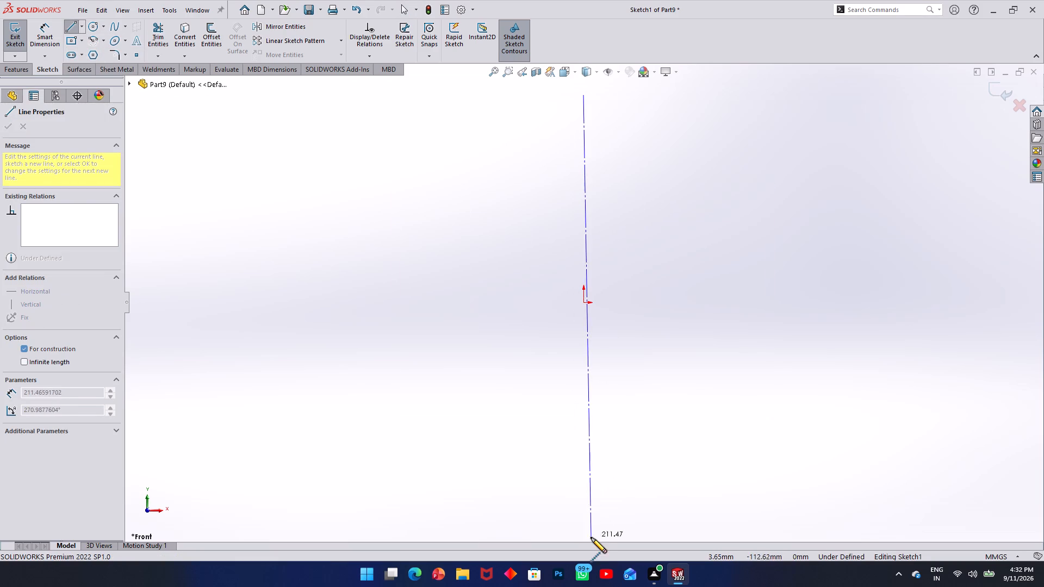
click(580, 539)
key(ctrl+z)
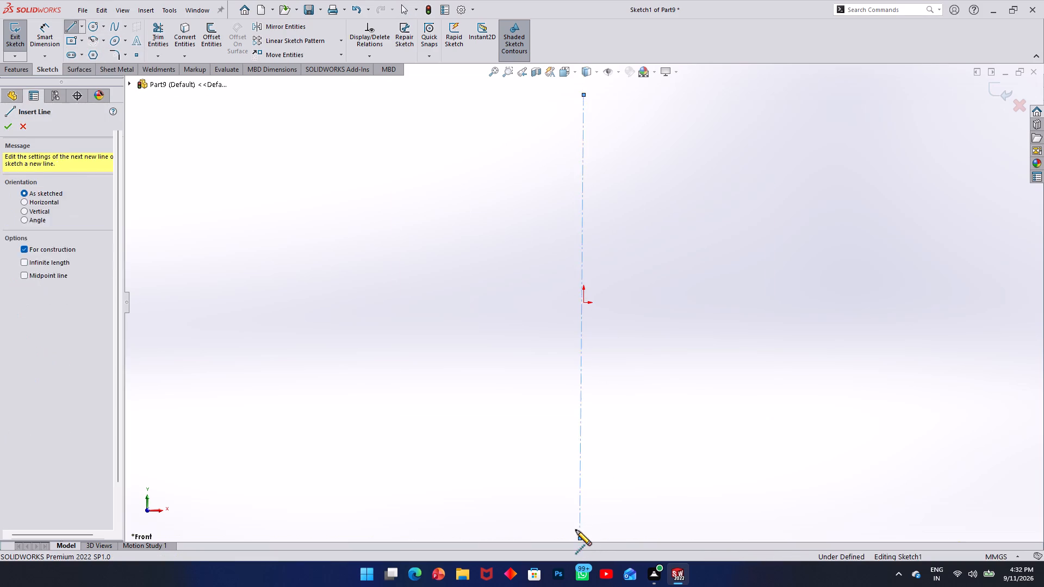
Draw a vertical centerline through the origin, extending about equally above and below it.
click(81, 27)
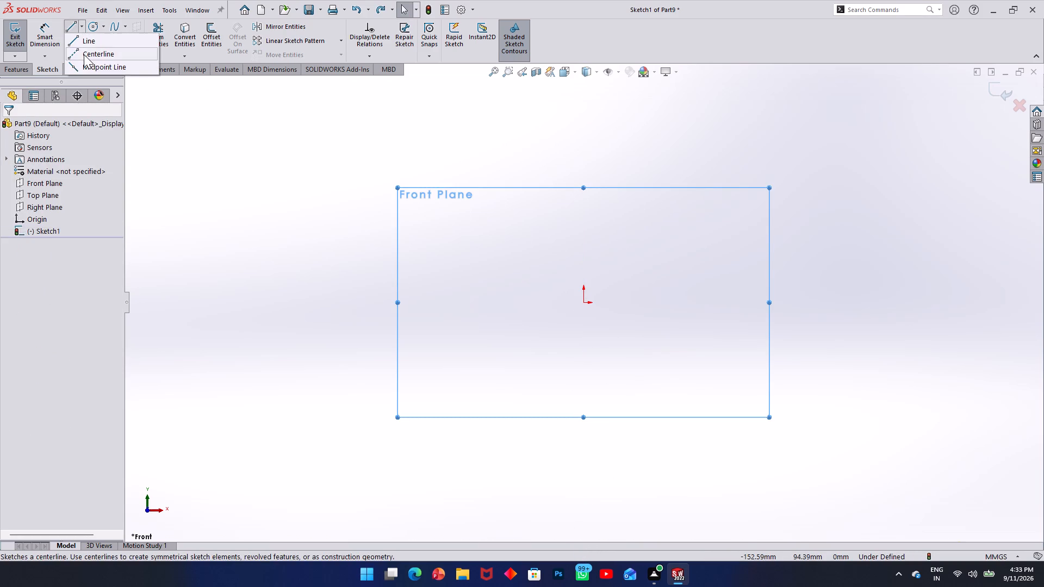
click(84, 54)
click(585, 92)
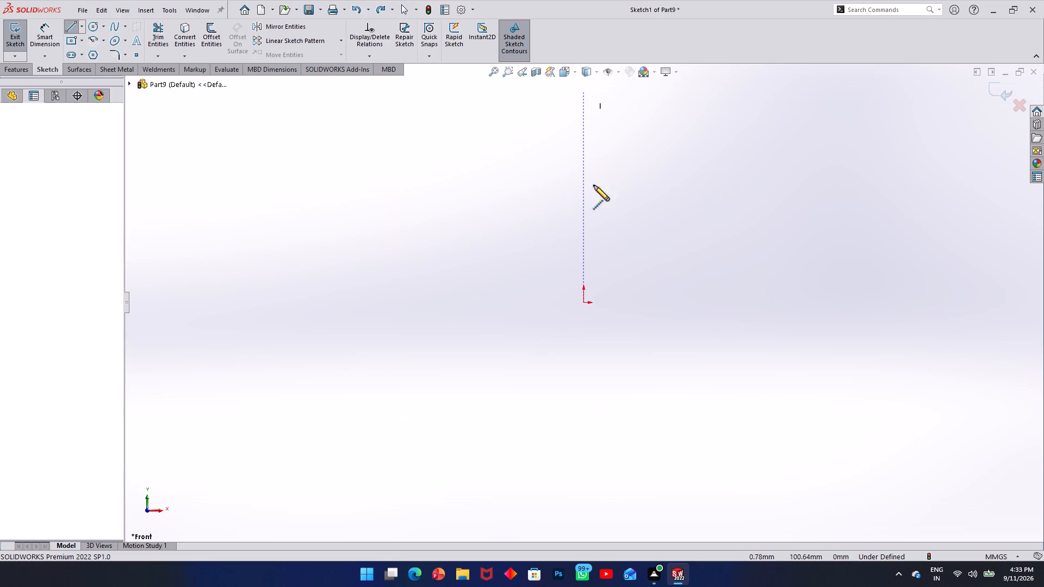
click(583, 507)
key(Escape)
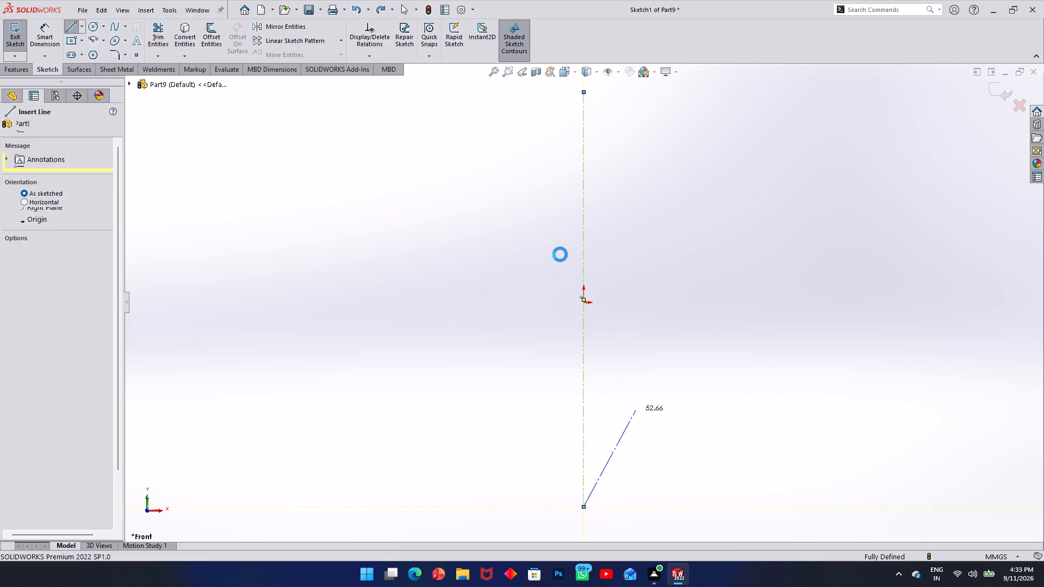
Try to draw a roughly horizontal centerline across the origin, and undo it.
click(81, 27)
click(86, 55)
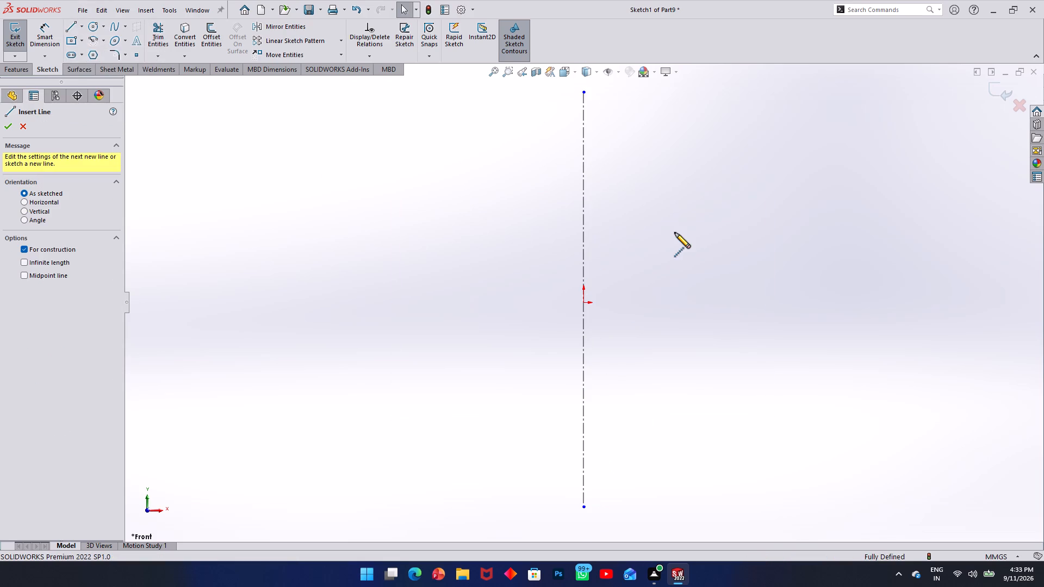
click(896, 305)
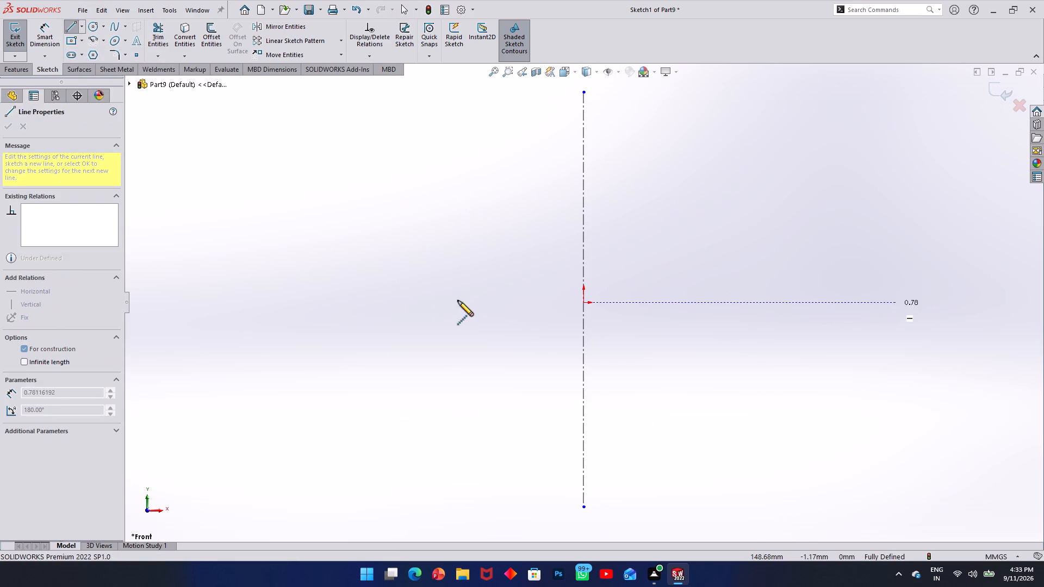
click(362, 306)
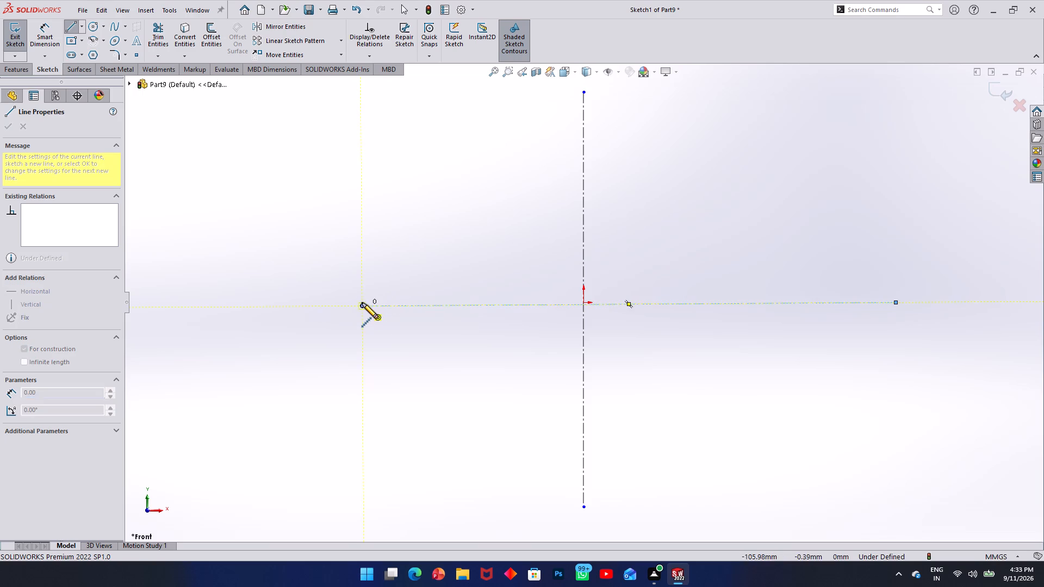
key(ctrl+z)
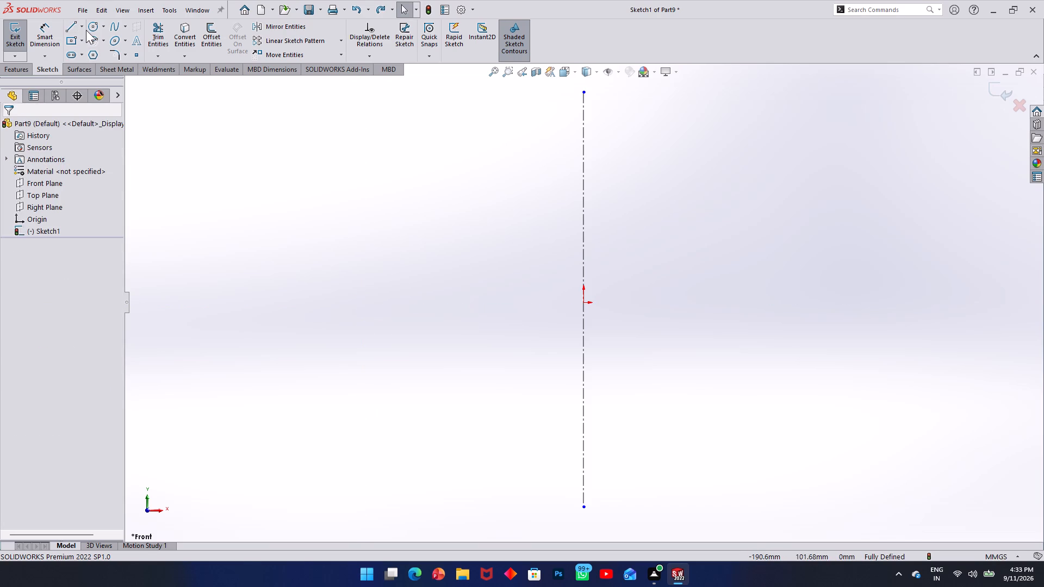
Draw a horizontal centerline about 286 mm long through the origin, crossing the vertical centerline.
click(84, 28)
click(85, 50)
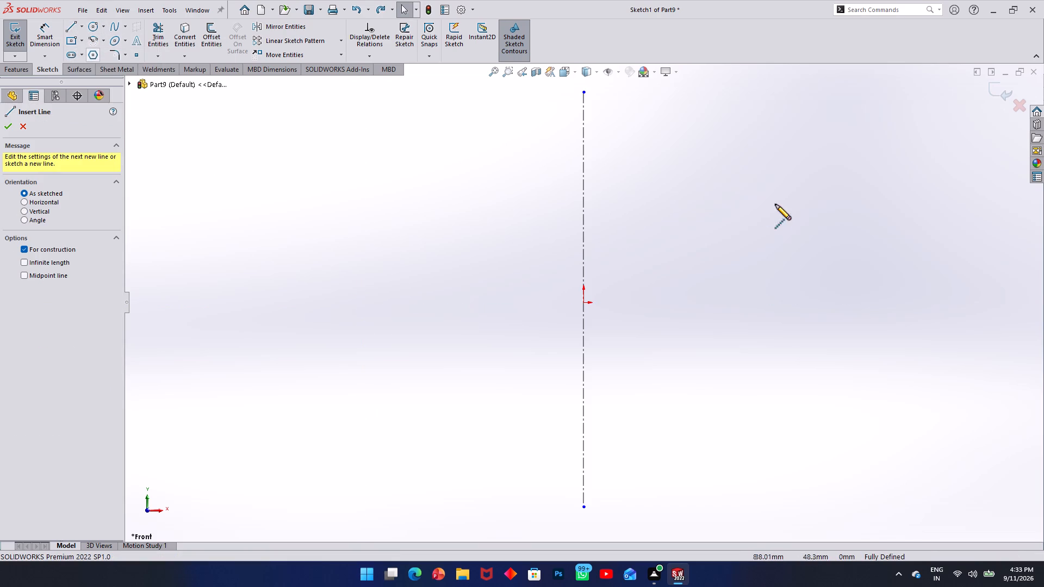
click(919, 303)
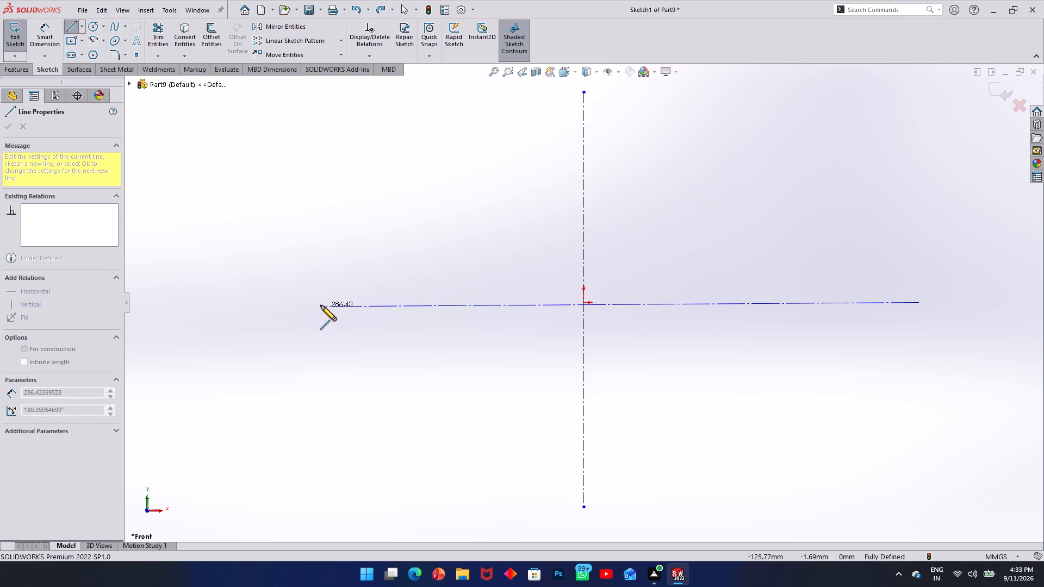
click(321, 304)
key(Escape)
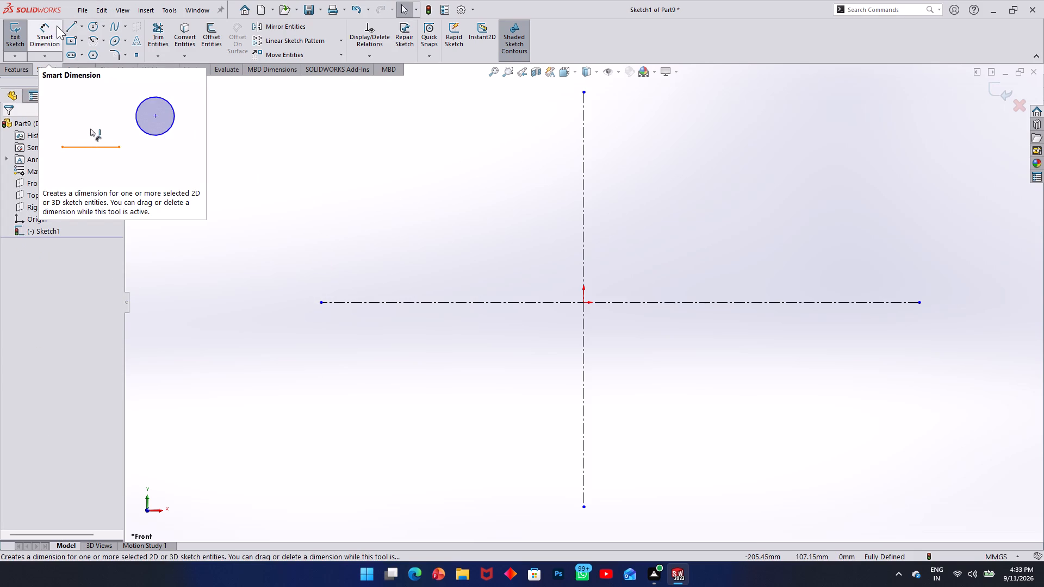
Sketch a circle centred on the origin, dimension its diameter to 14 mm, and exit the sketch.
click(100, 23)
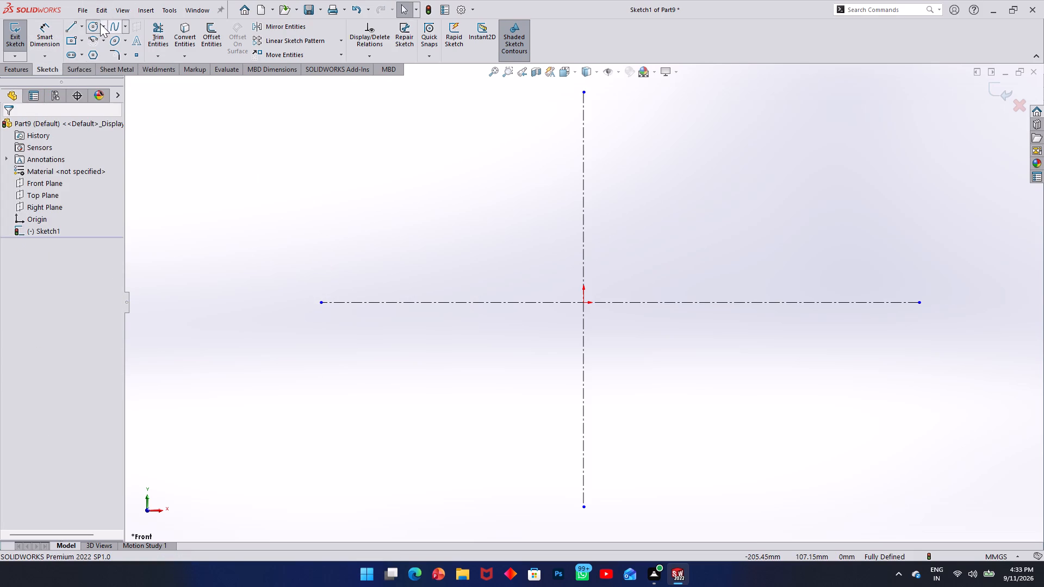
click(126, 45)
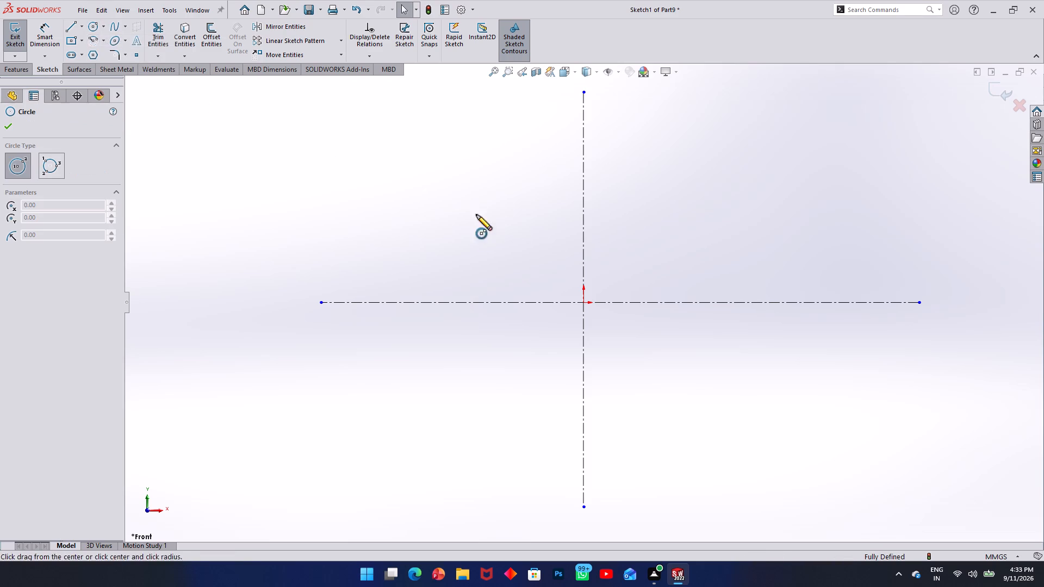
click(585, 303)
click(627, 323)
click(46, 45)
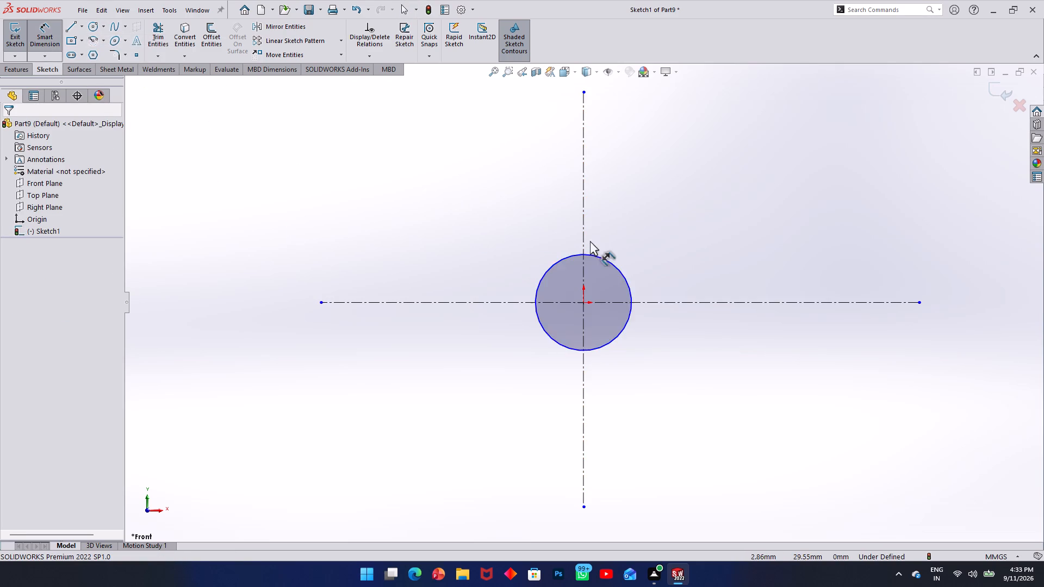
click(602, 255)
click(679, 282)
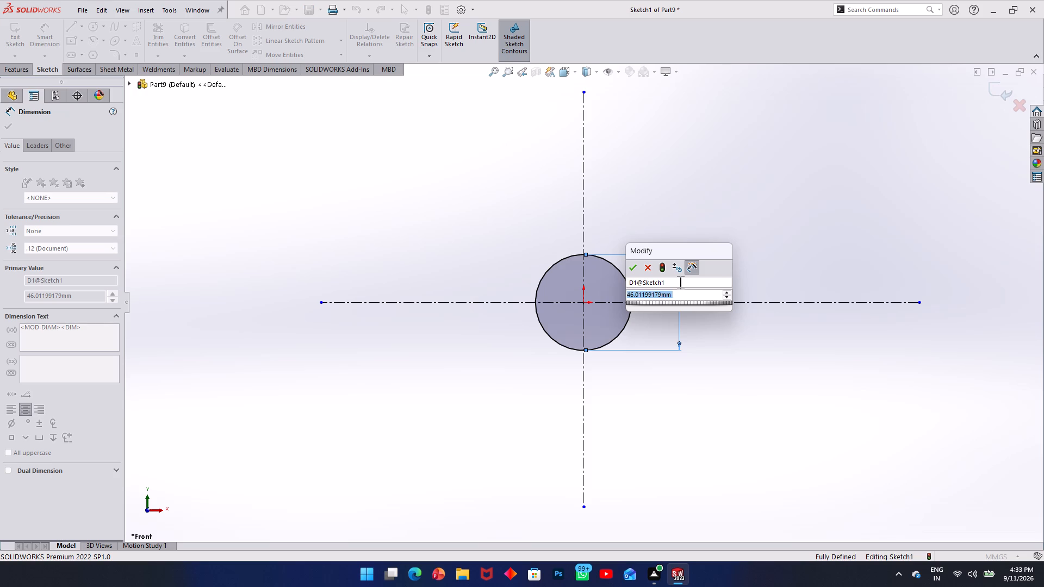
text(14)
key(Return)
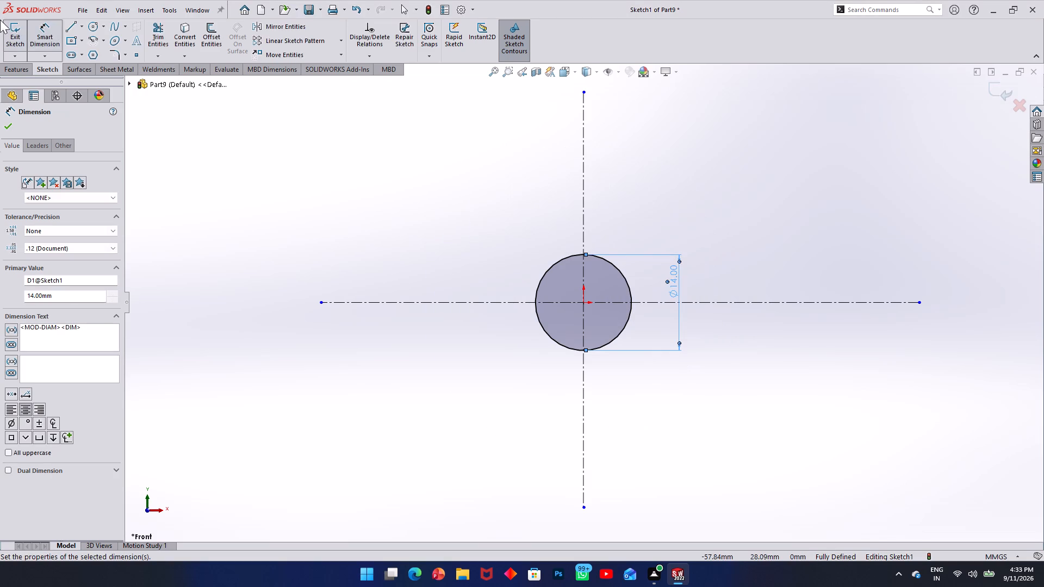
click(14, 27)
Extrude the circle sketch as a blind boss 10 mm deep from the sketch plane.
click(15, 73)
click(14, 36)
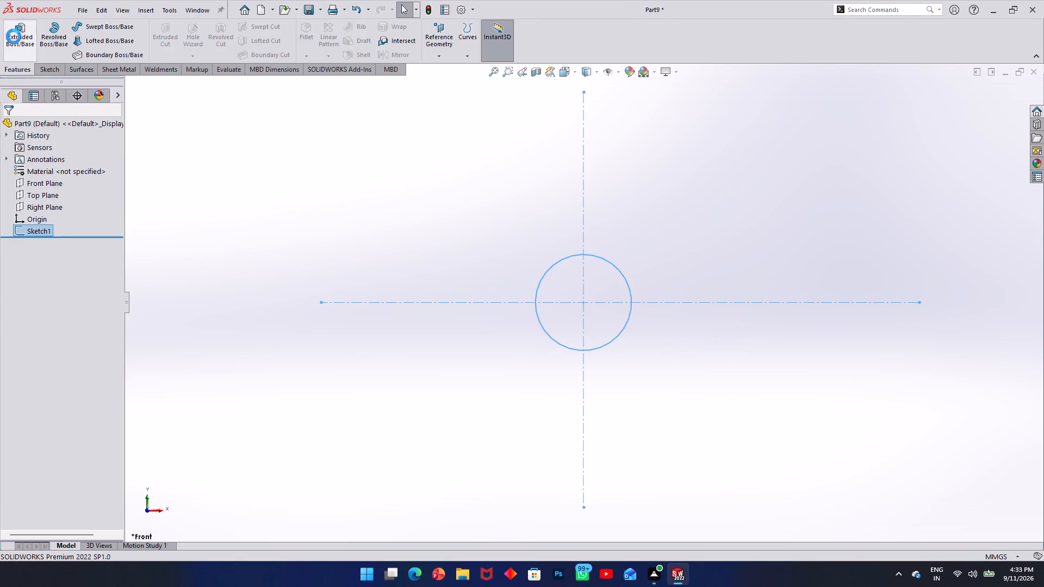
scroll(312, 183, up, 1)
middle_drag(306, 195, 299, 201)
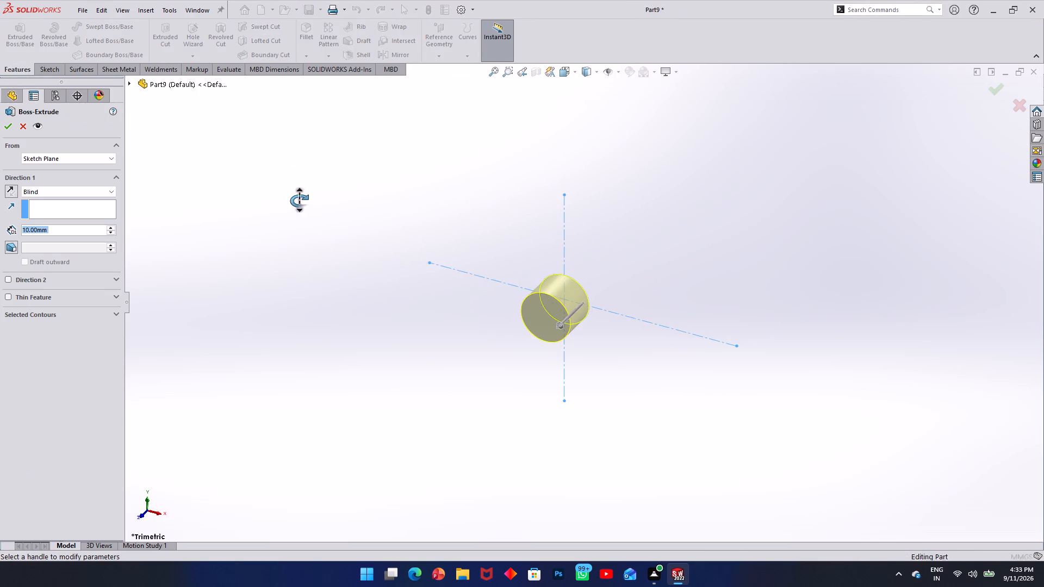
middle_drag(299, 201, 265, 188)
drag(61, 229, 42, 232)
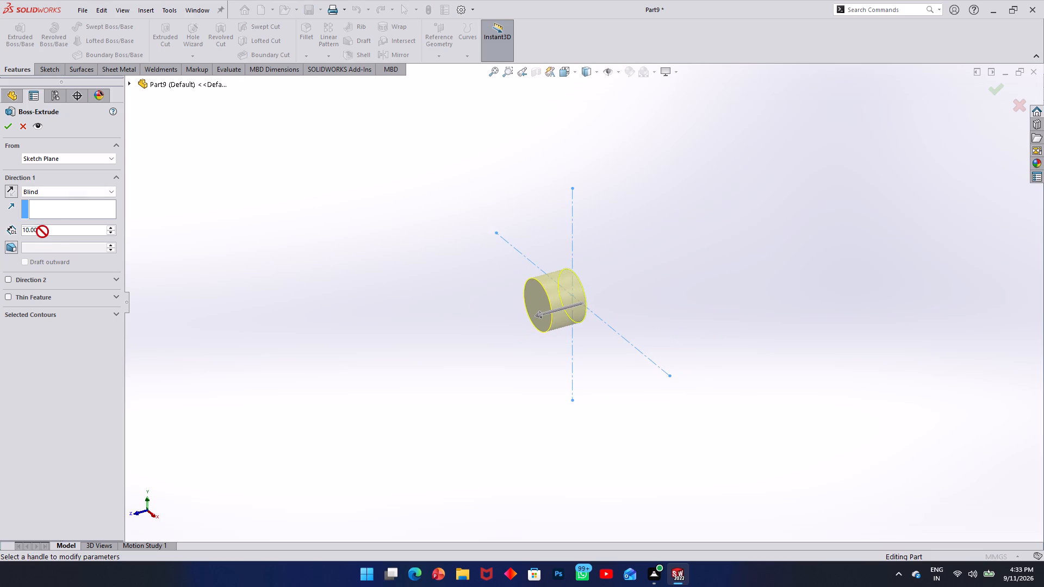
drag(42, 232, 18, 234)
text(10)
key(Return)
click(3, 124)
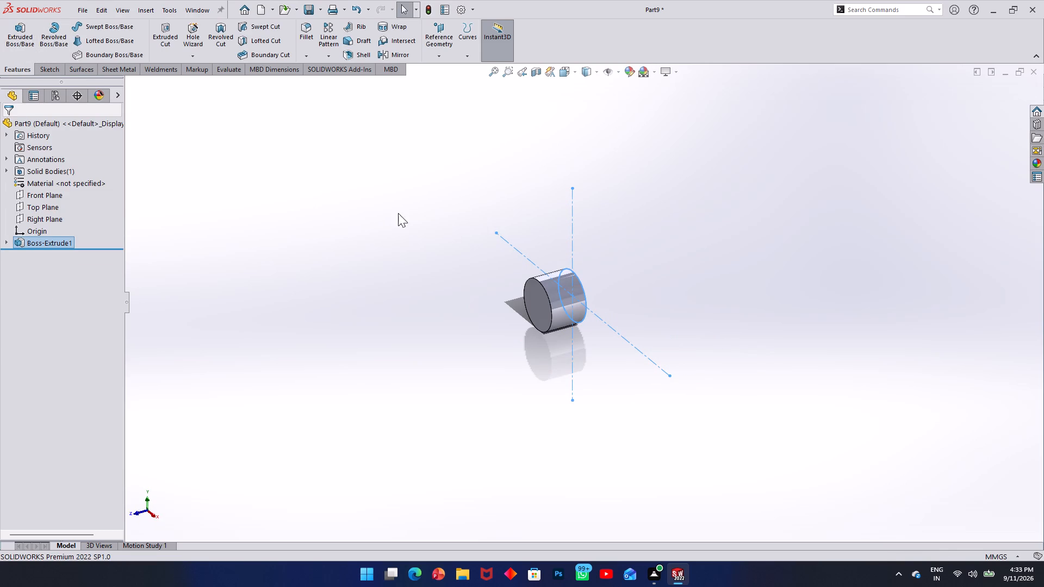
On the 14 mm boss's flat end face, sketch a circle centred on the origin and dimension its diameter to 5 mm.
click(538, 301)
click(50, 67)
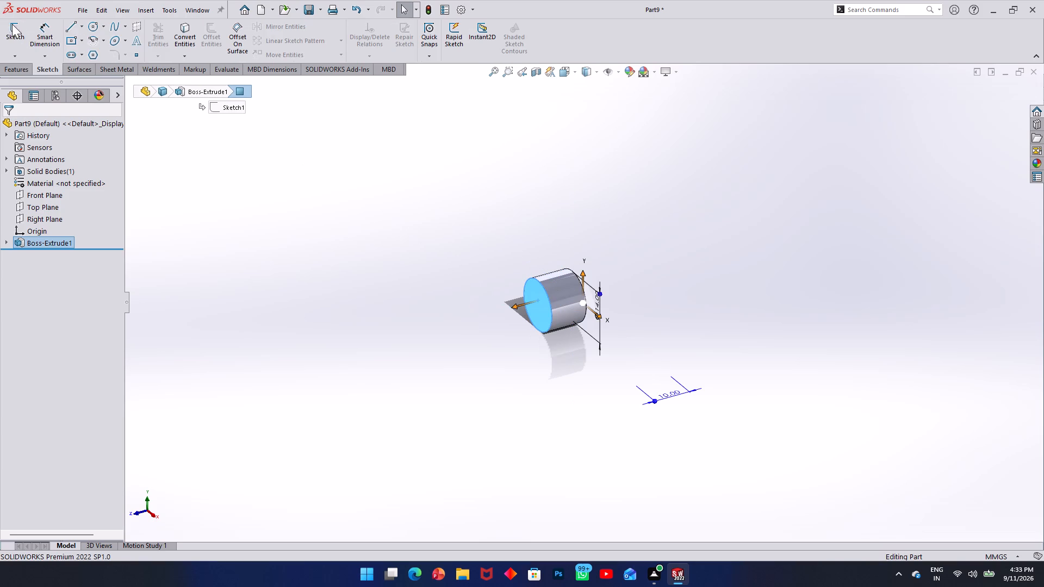
click(12, 24)
click(87, 29)
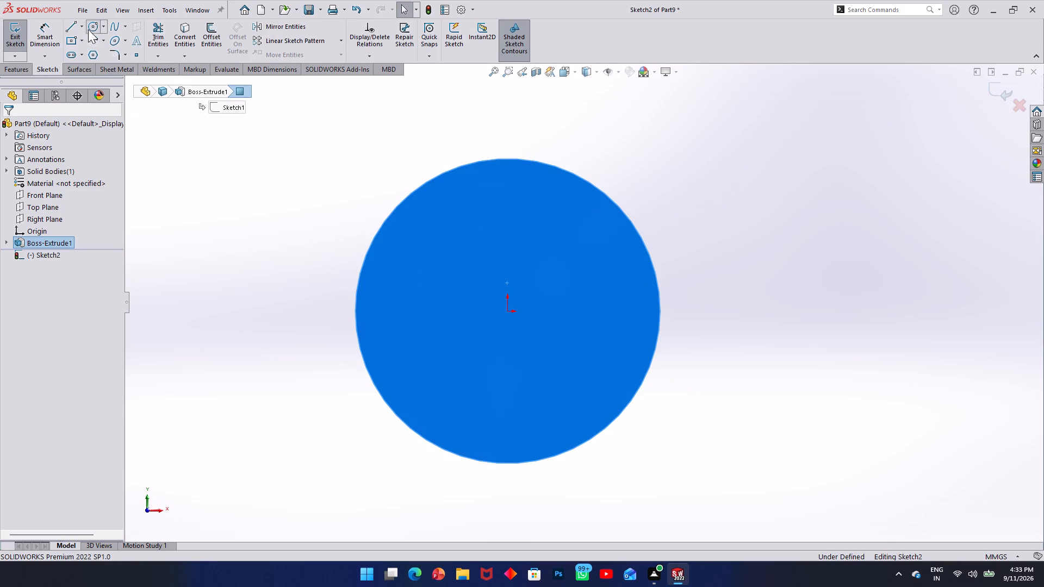
click(508, 311)
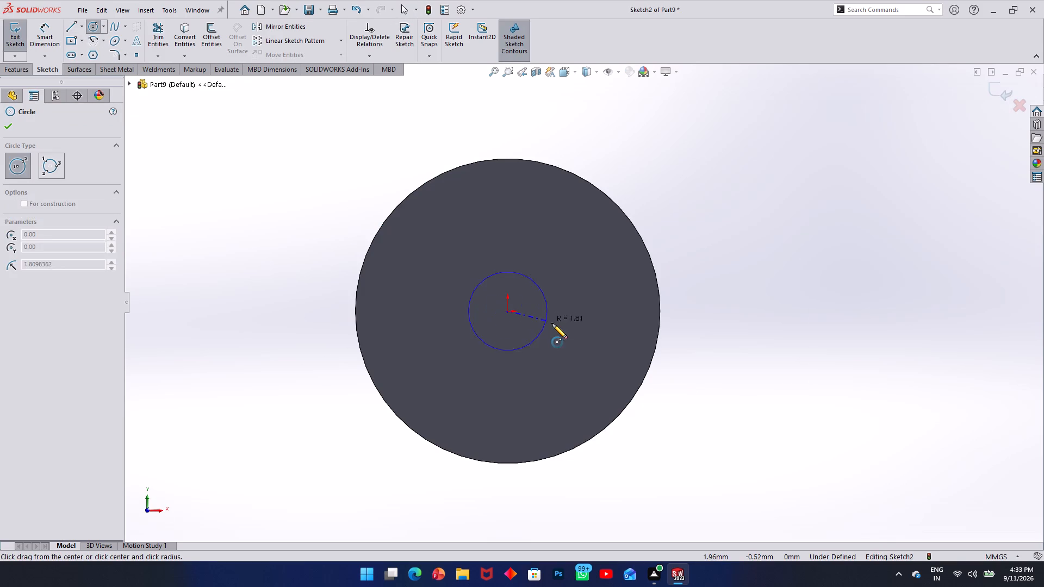
click(556, 323)
click(49, 32)
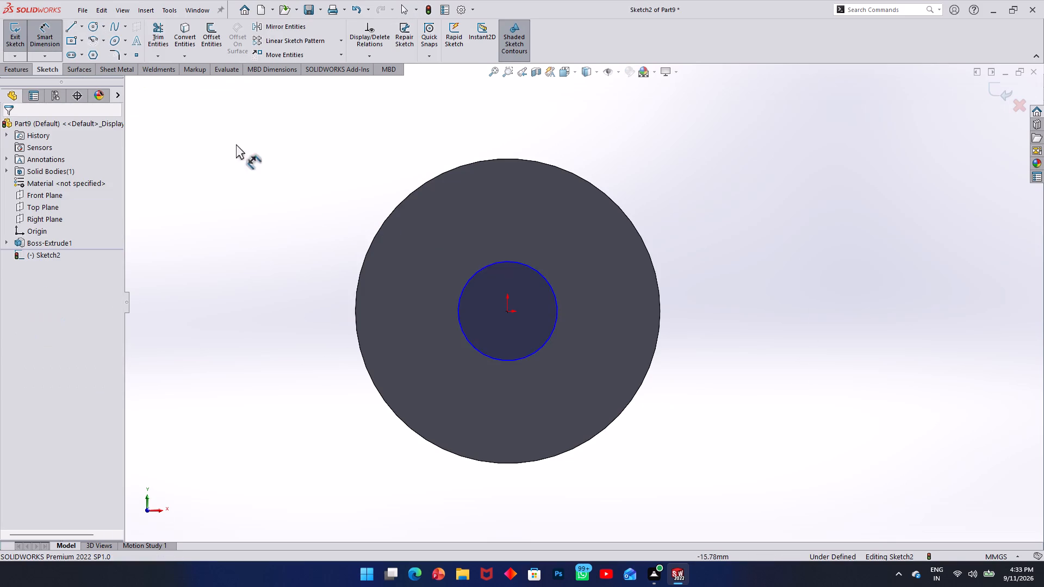
click(513, 263)
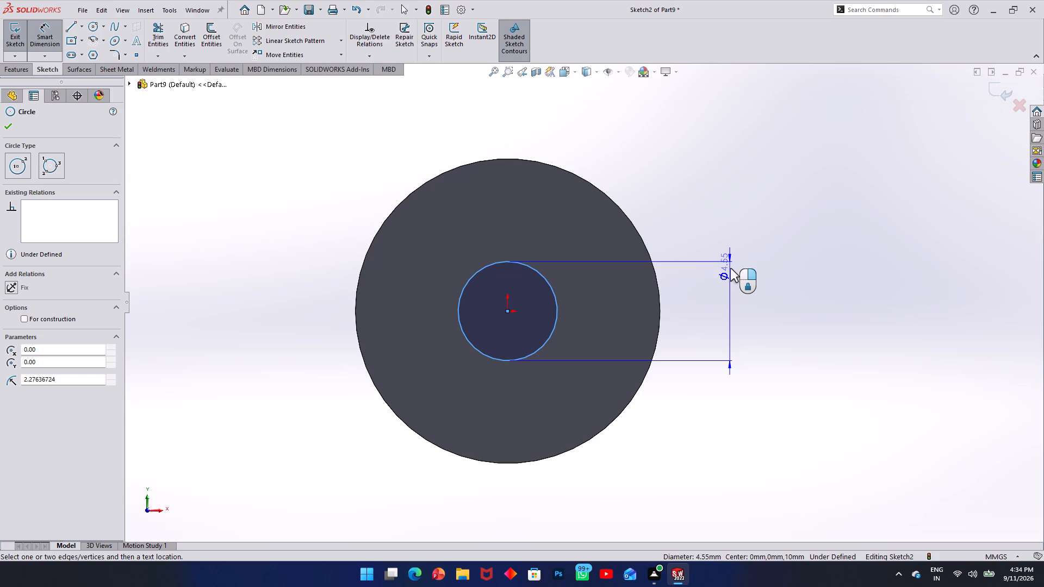
click(730, 268)
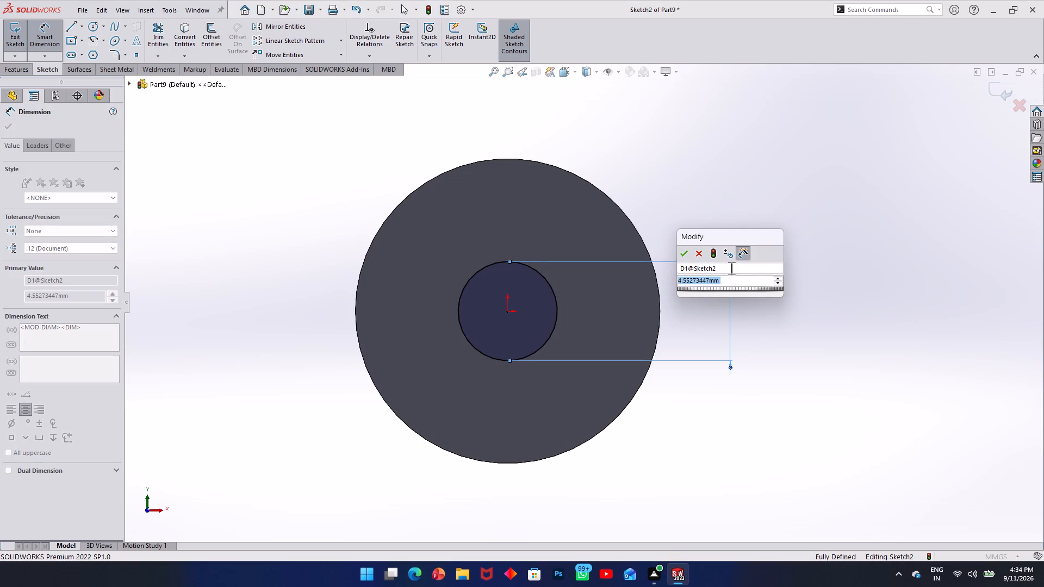
key(5)
key(Return)
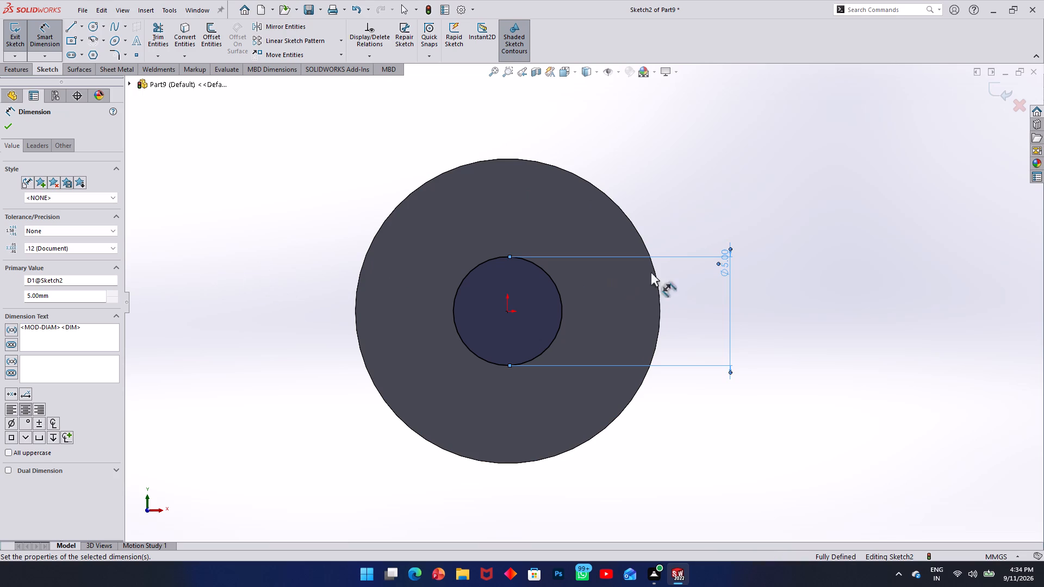
Set the circle's diameter to 10 mm and exit the sketch.
double_click(731, 269)
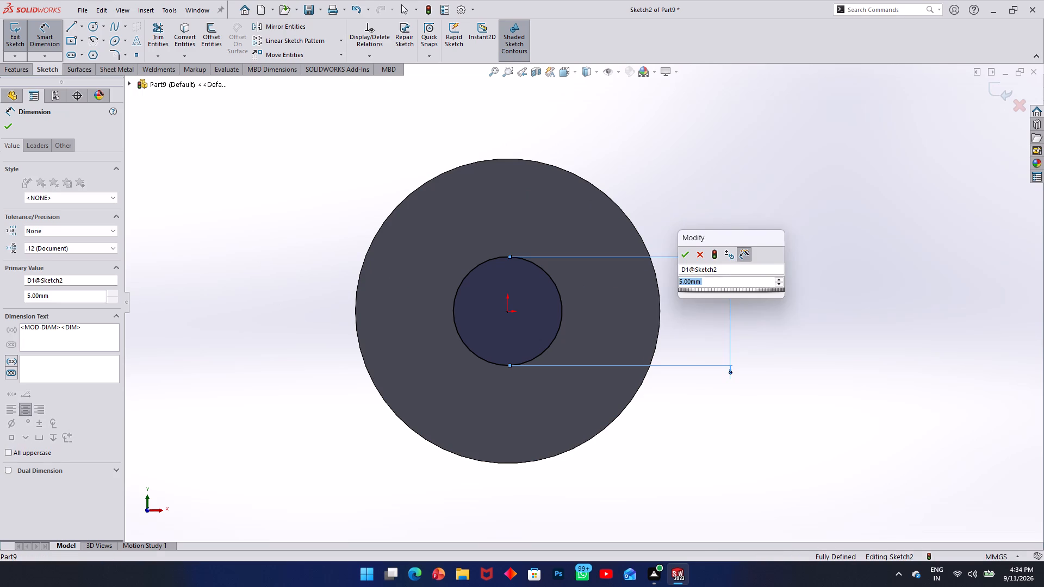
text(10)
key(Return)
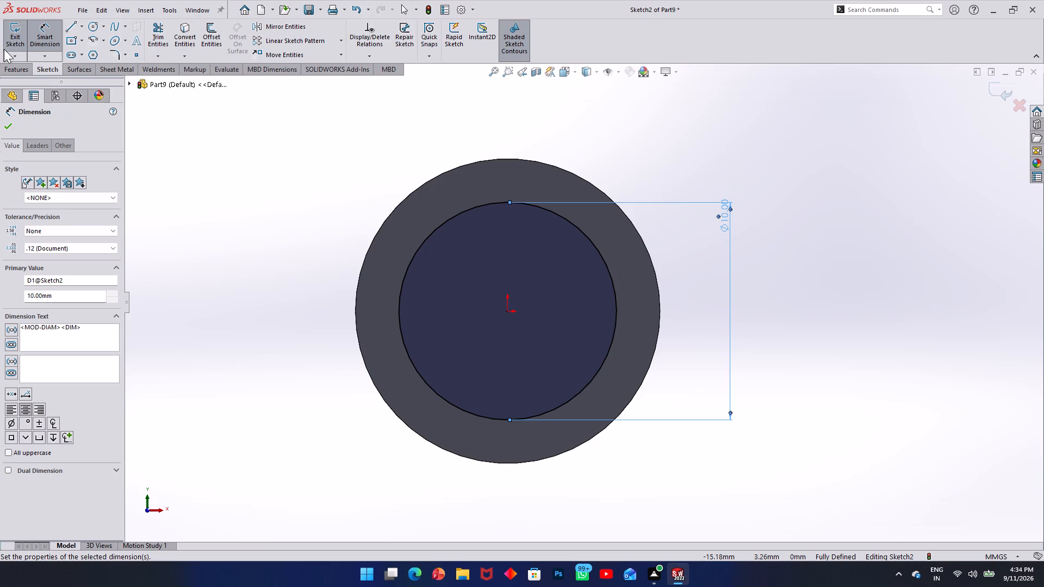
click(10, 39)
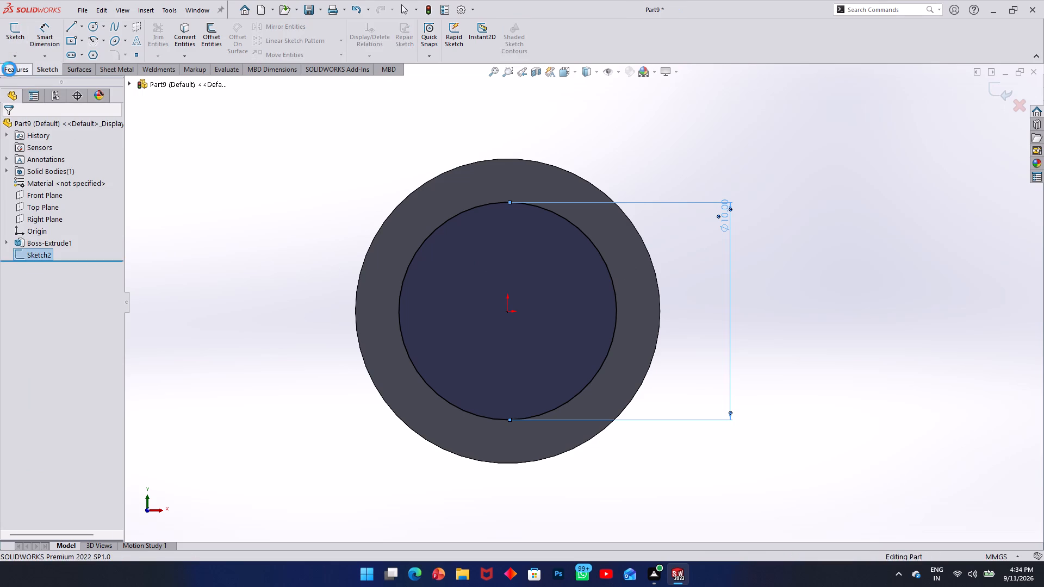
Extrude the 10 mm circle outward from the boss's end face as a blind boss 35 mm deep, merged with the body.
click(9, 69)
click(11, 37)
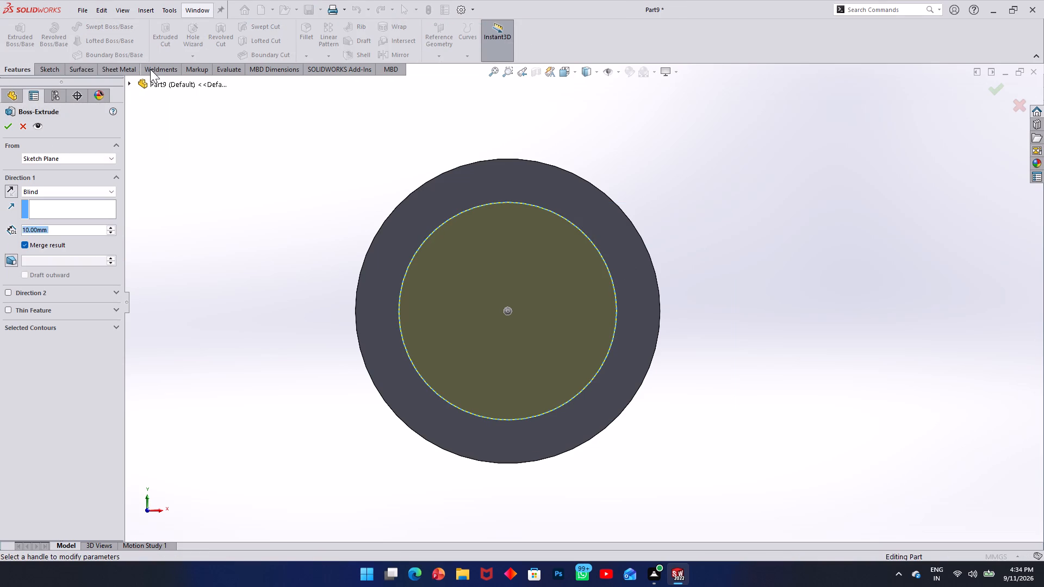
middle_drag(224, 217, 290, 210)
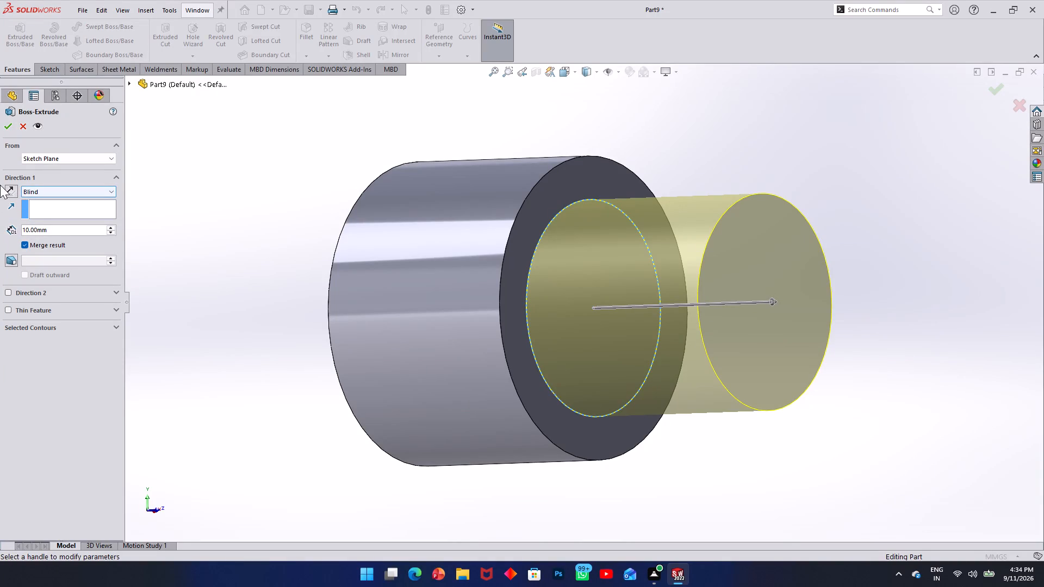
drag(45, 228, 0, 235)
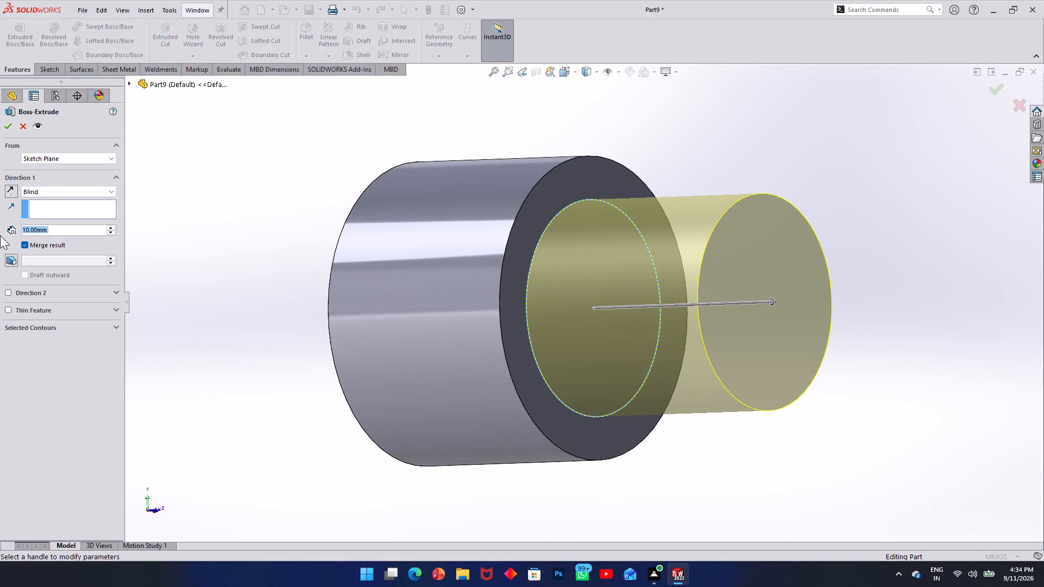
text(30)
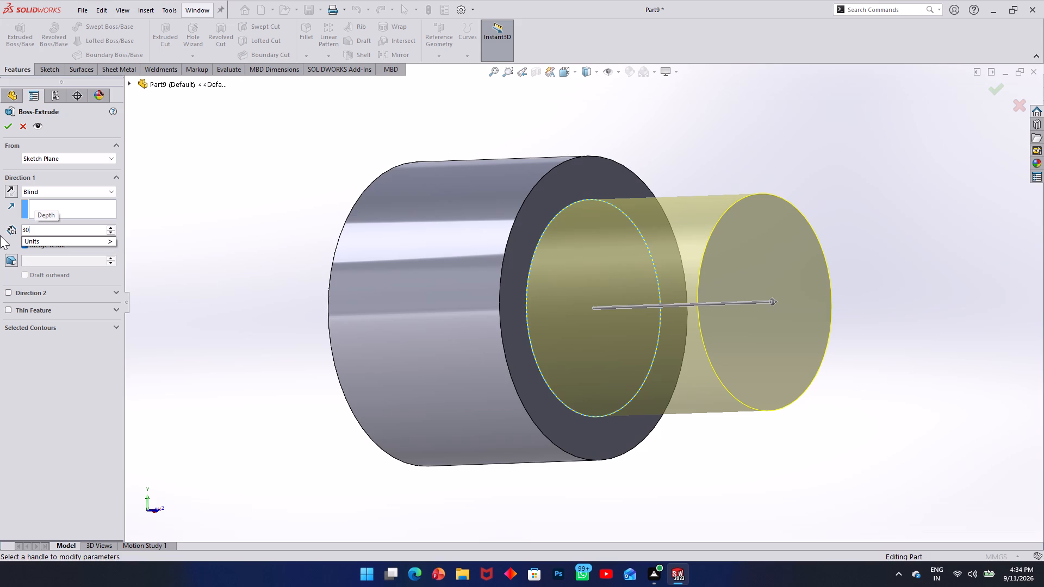
key(BackSpace)
key(5)
key(Return)
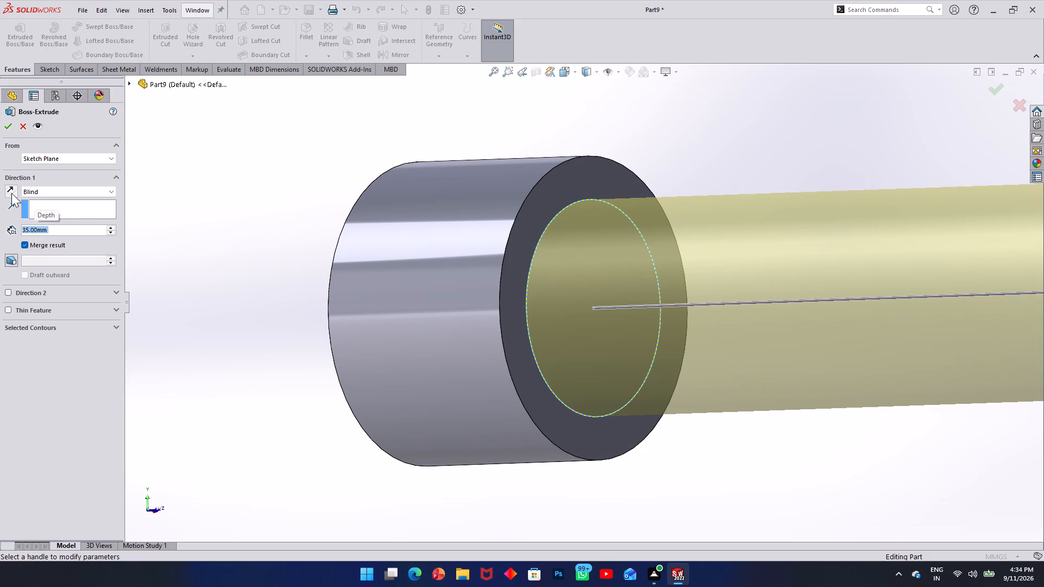
click(3, 129)
Fillet the circular edge at the free end of the 10 mm shaft with a 5 mm symmetric radius.
scroll(364, 353, up, 5)
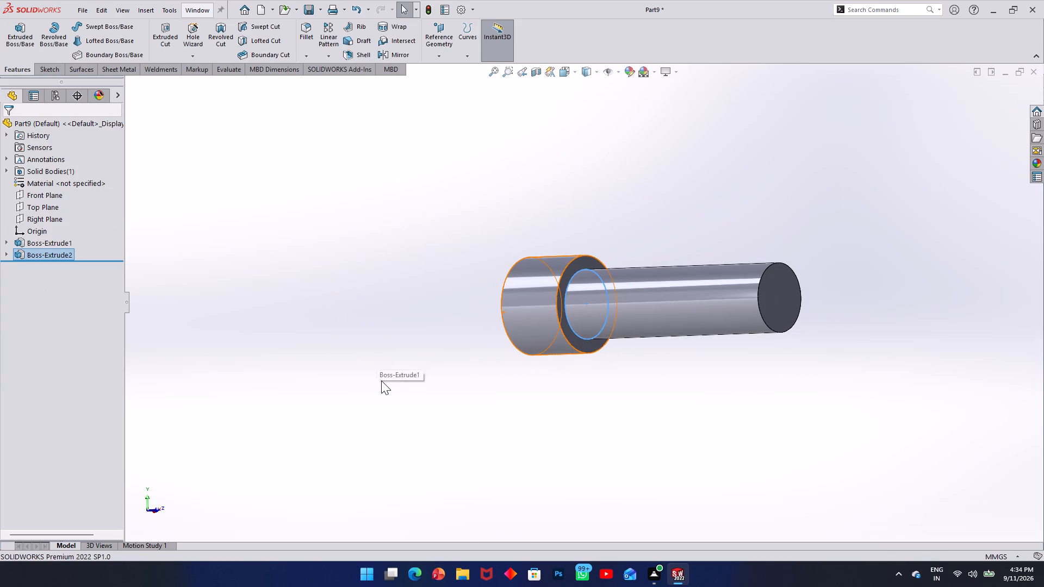
click(501, 410)
scroll(734, 256, up, 1)
middle_drag(734, 256, 706, 140)
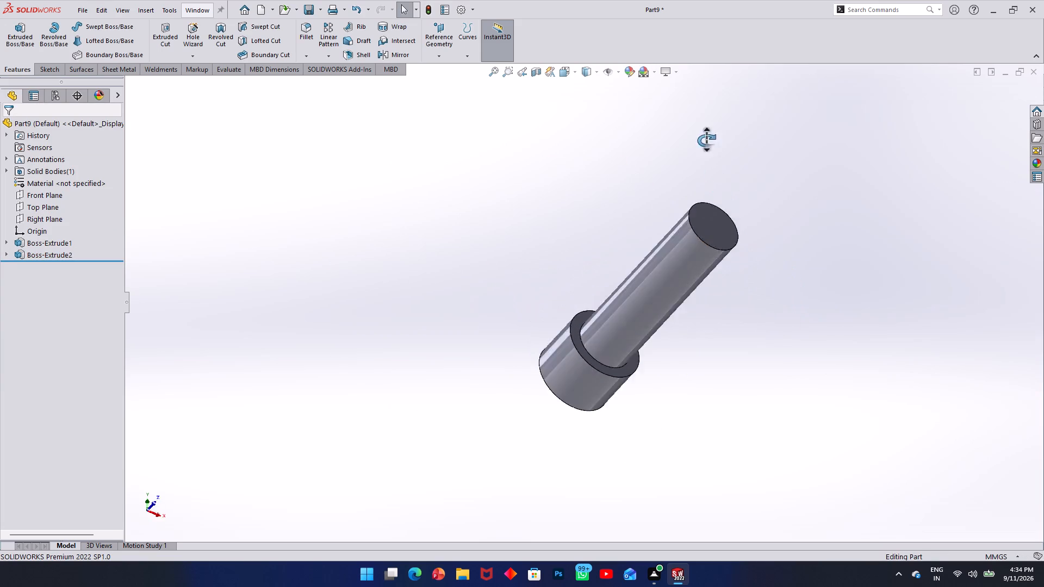
middle_drag(706, 140, 679, 131)
scroll(676, 130, up, 1)
scroll(666, 257, down, 3)
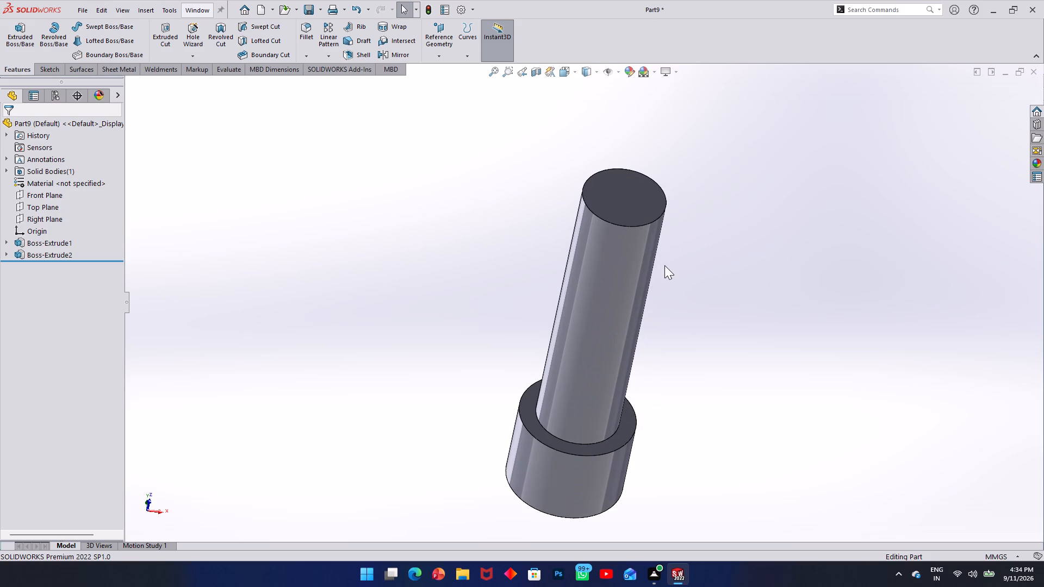
scroll(664, 265, down, 1)
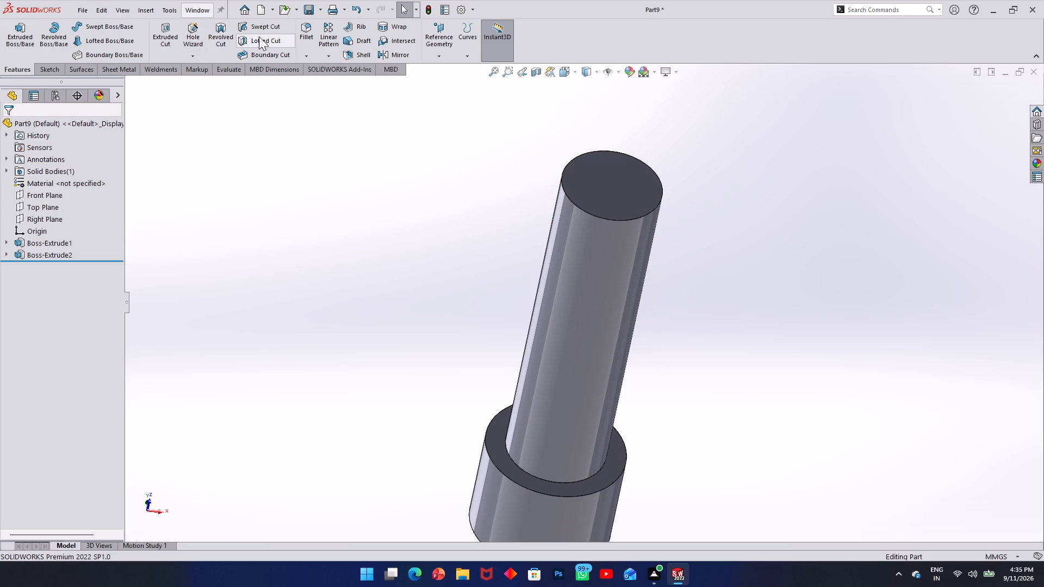
click(312, 33)
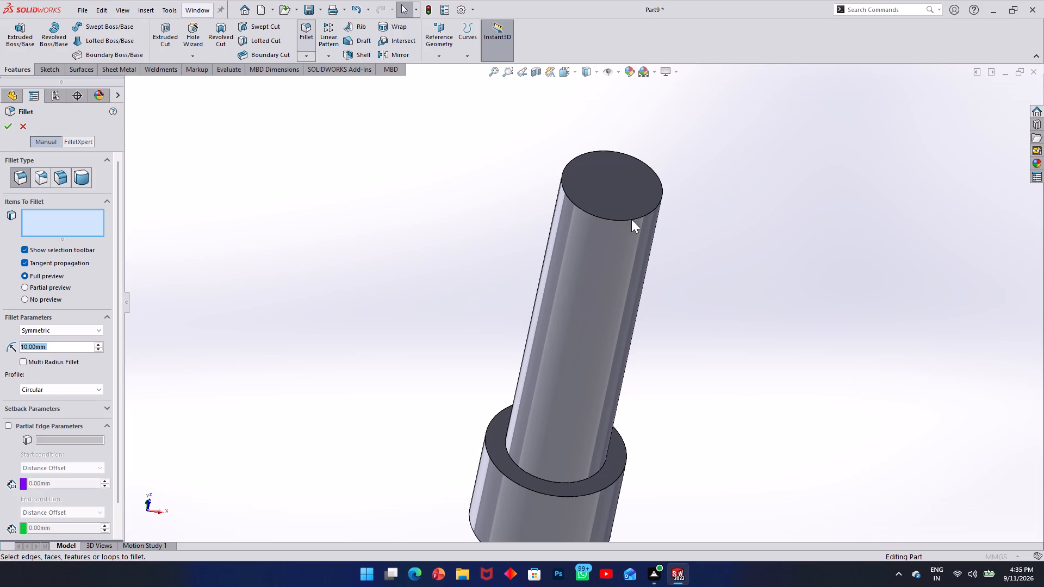
click(632, 218)
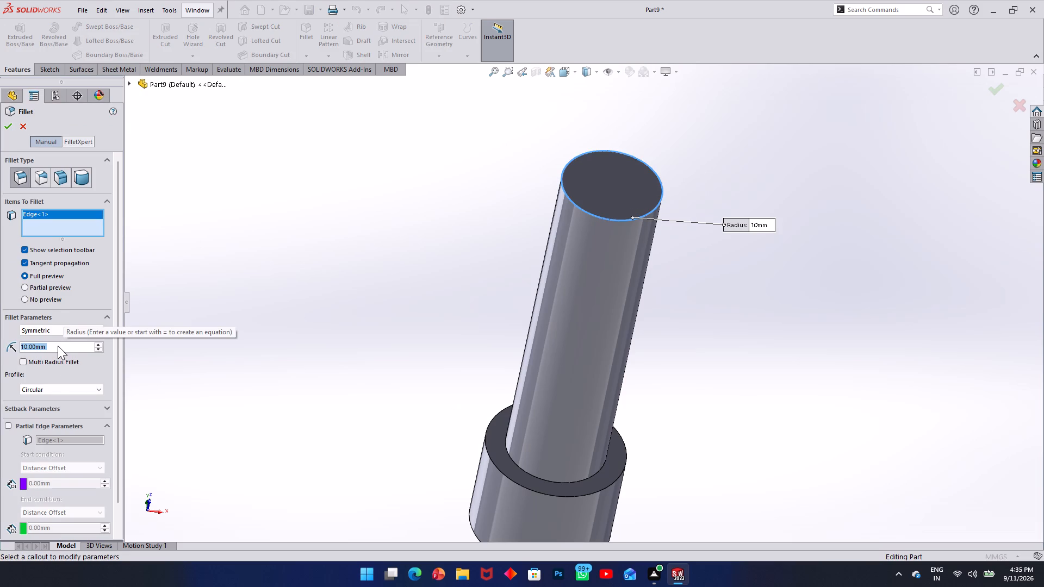
key(5)
key(Return)
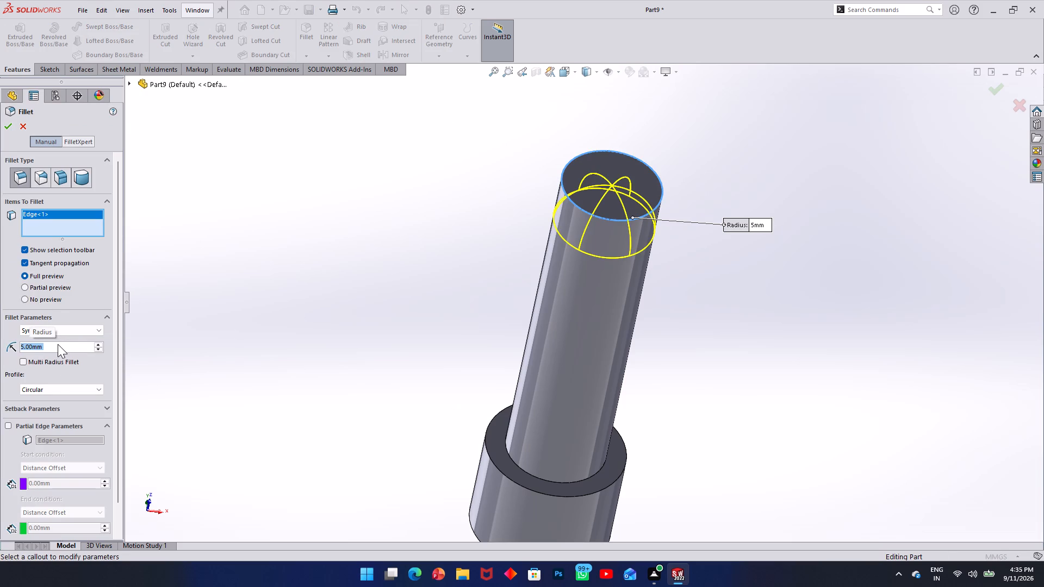
click(4, 124)
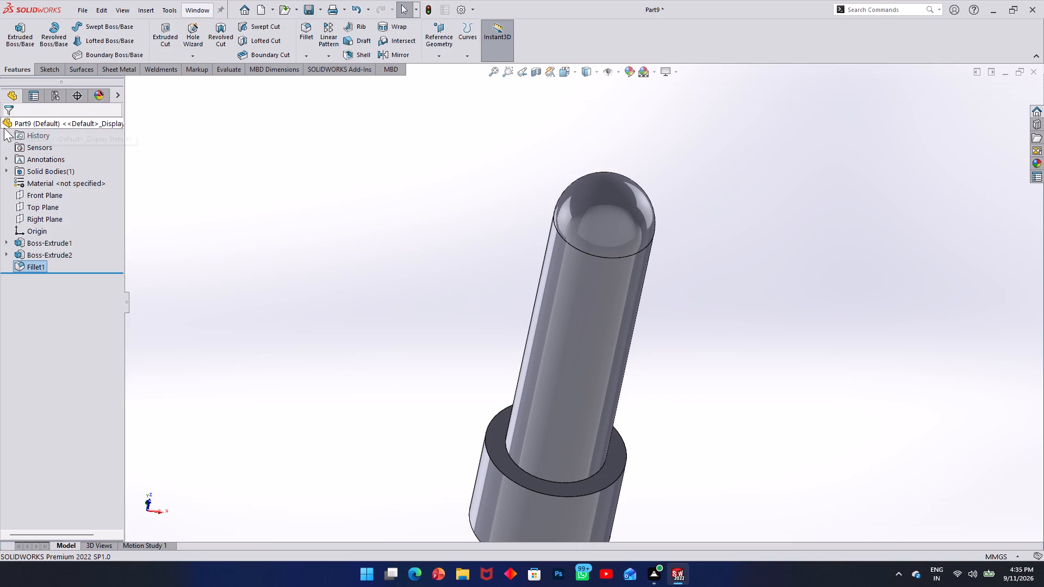
On the outer end face of the 14 mm head, sketch a six-sided inscribed-circle polygon centred on the origin, about 6.8 mm across flats.
click(343, 242)
middle_drag(345, 244, 467, 223)
scroll(445, 254, up, 2)
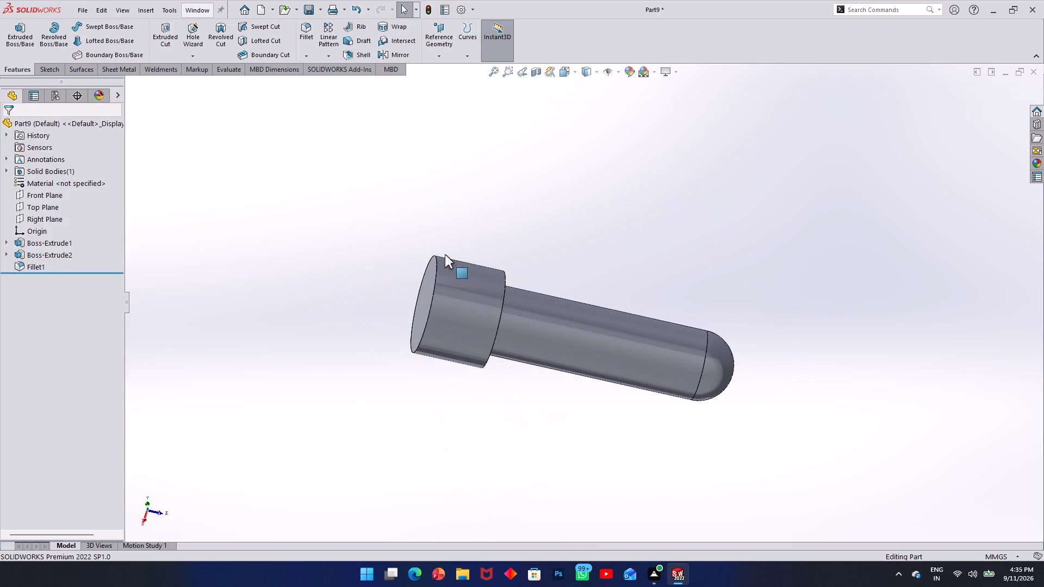
middle_drag(442, 257, 533, 322)
click(546, 265)
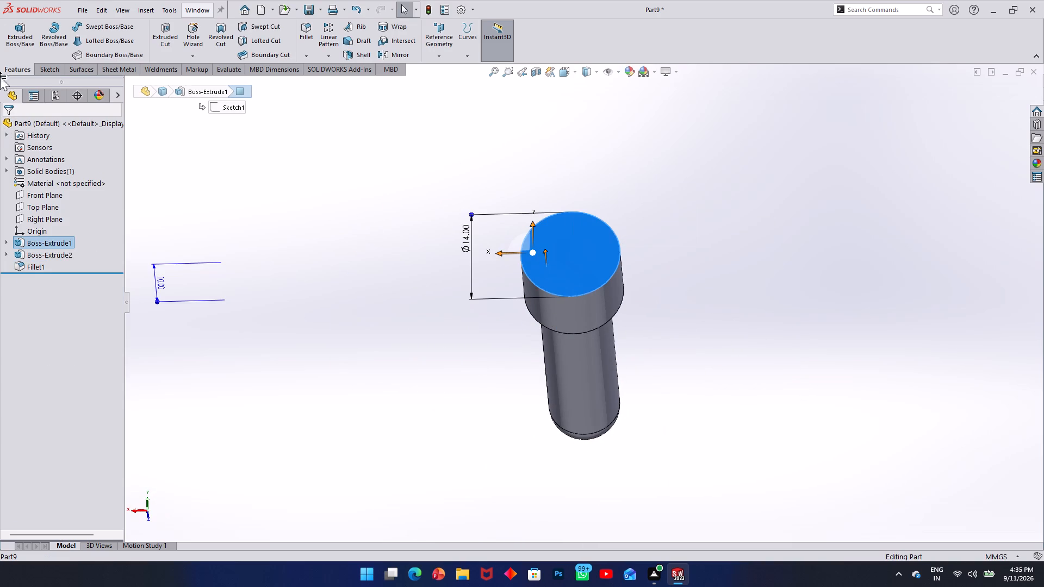
click(37, 68)
click(10, 33)
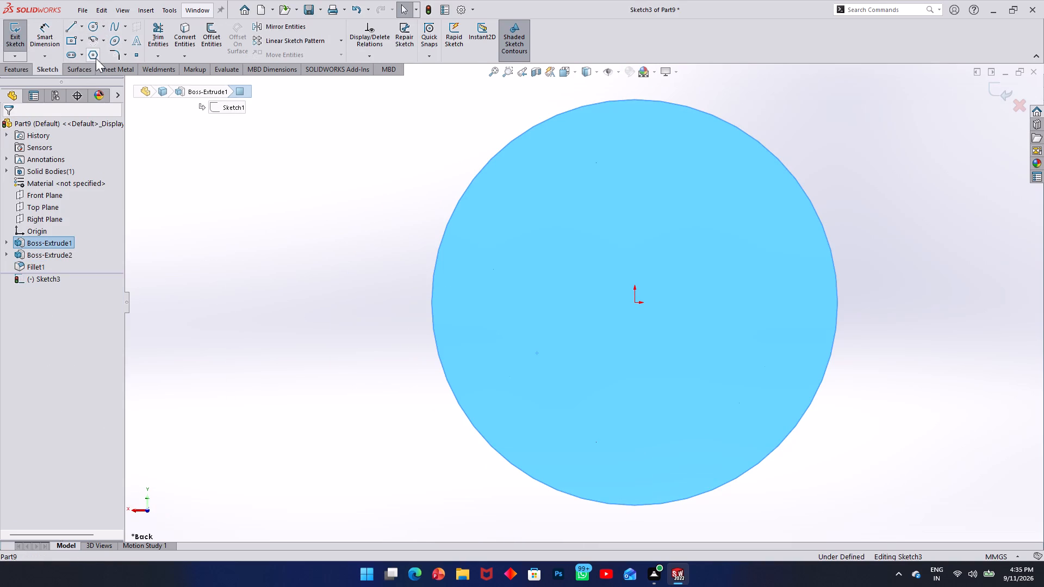
click(94, 58)
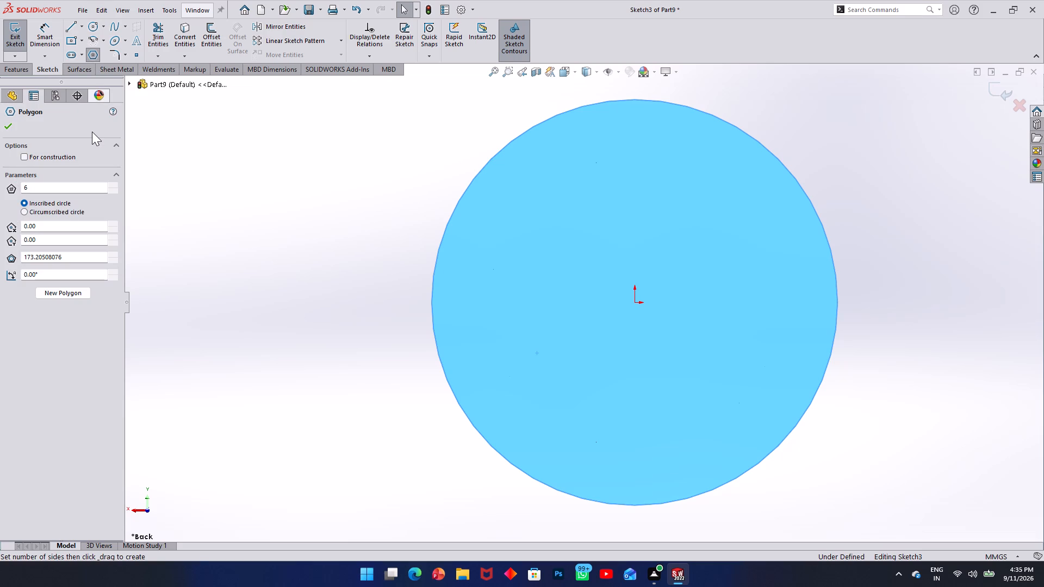
click(636, 302)
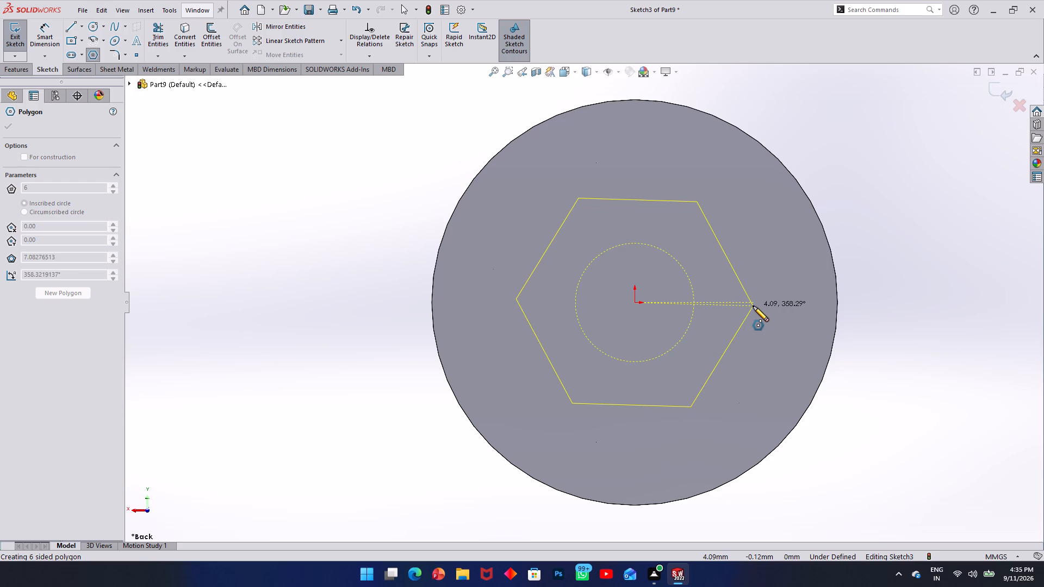
click(748, 302)
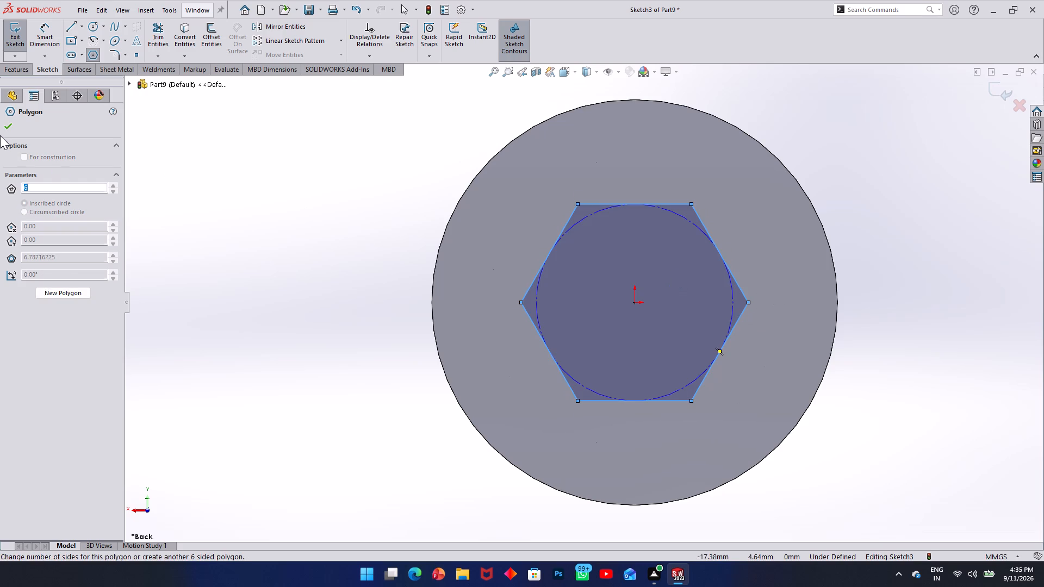
Dimension the diameter of the hexagon's inscribed construction circle to 10 mm.
click(42, 36)
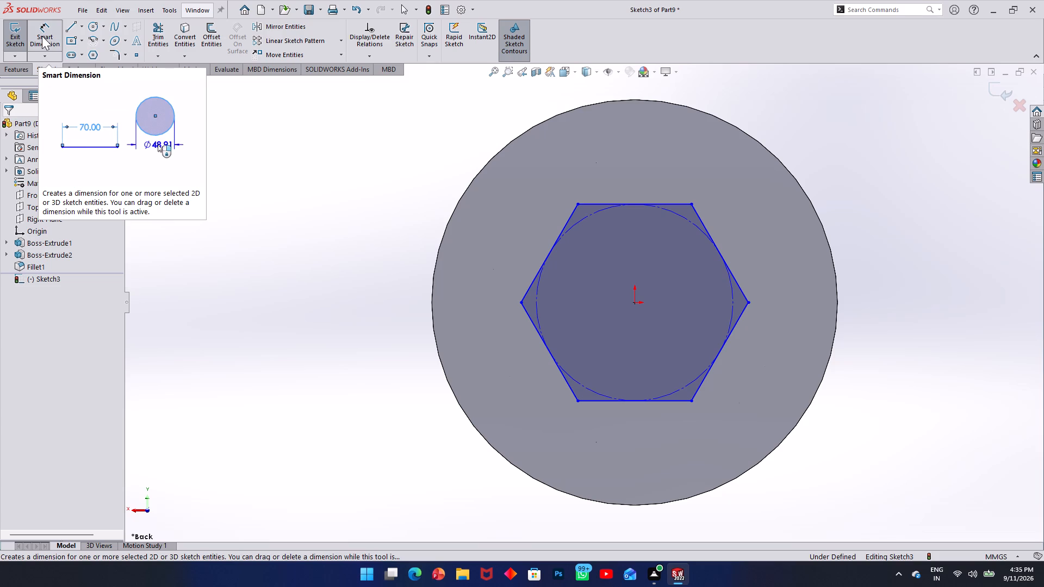
key(grave)
key(Escape)
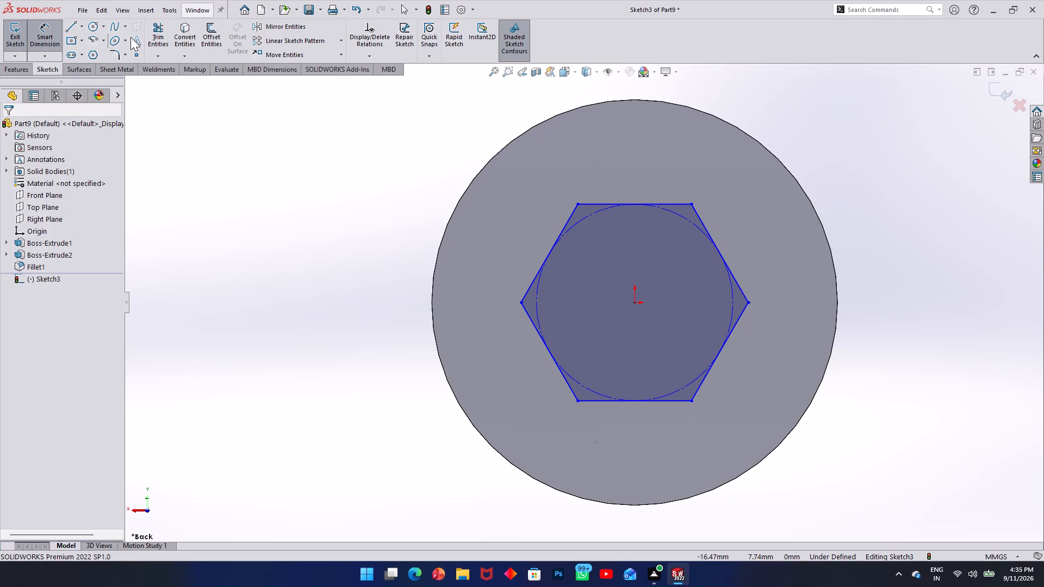
click(585, 216)
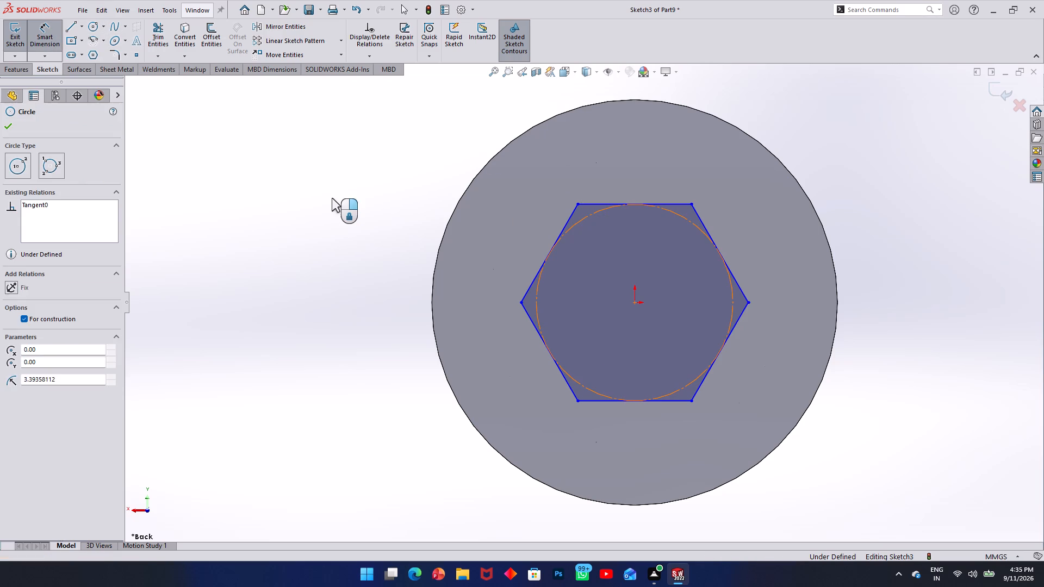
click(337, 199)
text(10)
key(Return)
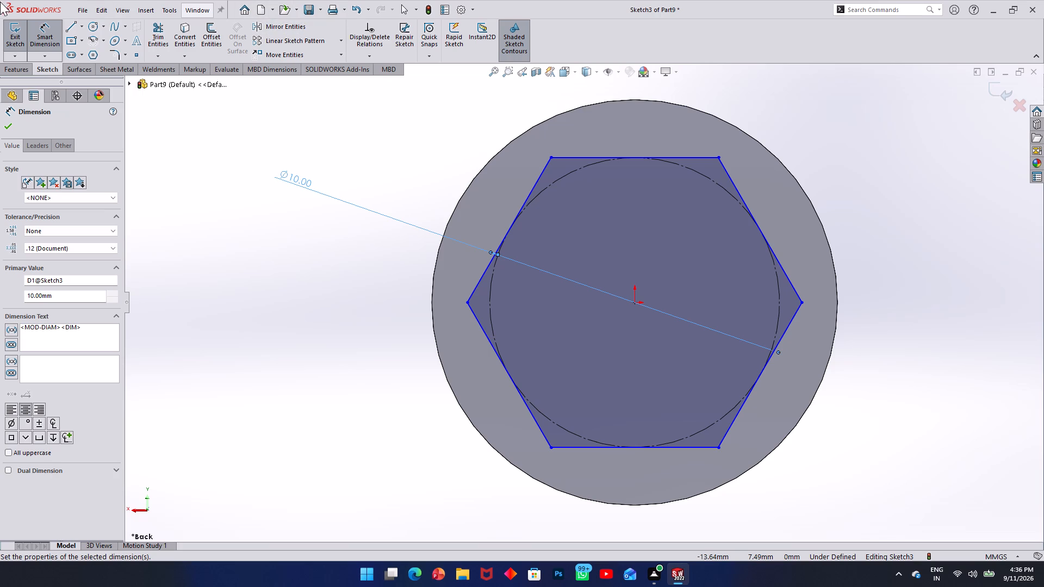
Set the diameter of the hexagon's inscribed construction circle to 10 mm.
double_click(296, 183)
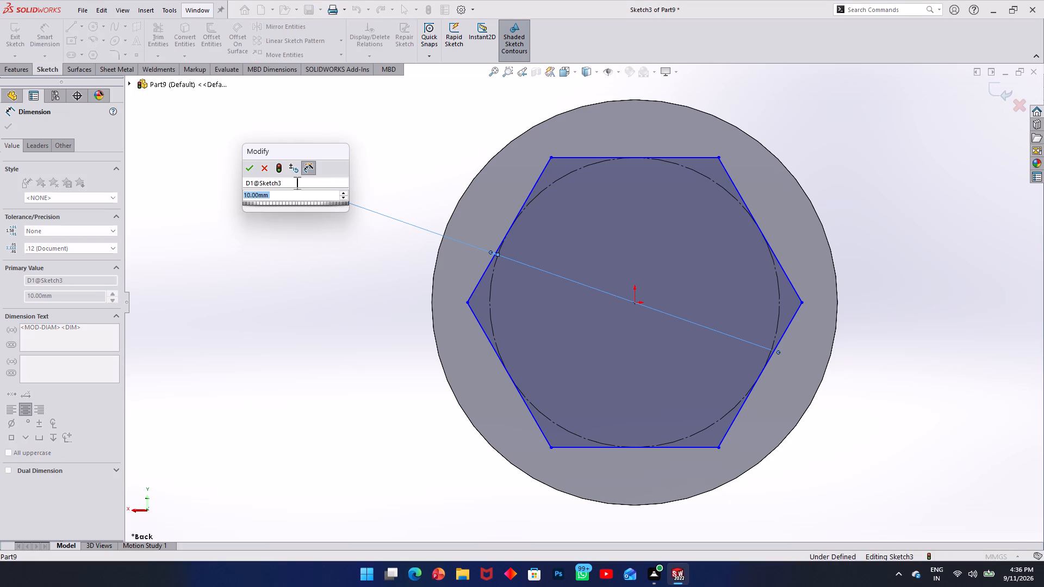
text(10)
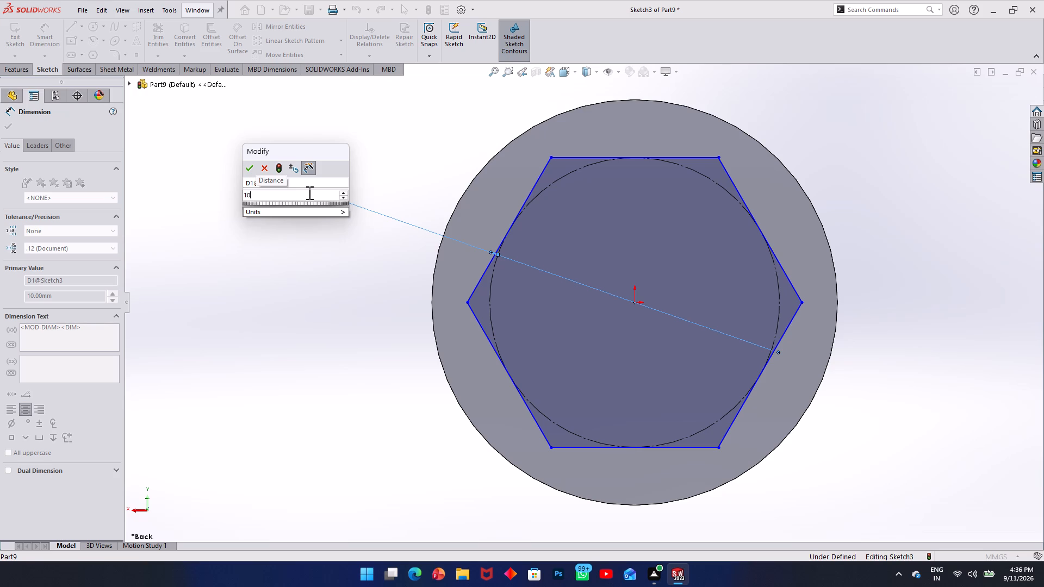
key(Return)
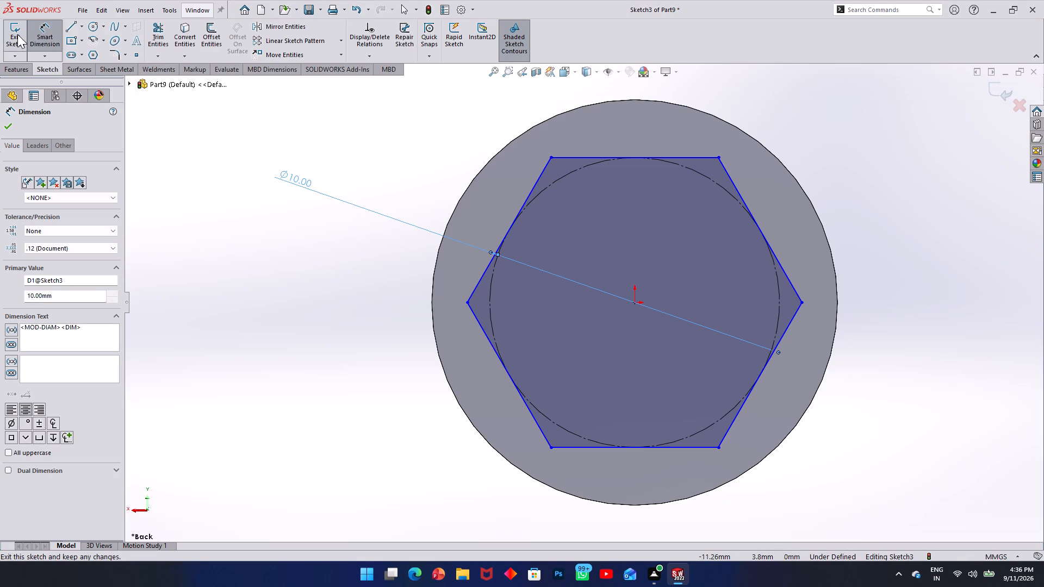
Cut-extrude the hexagon sketch into the 14 mm head as a blind pocket 5 mm deep.
click(17, 34)
click(14, 65)
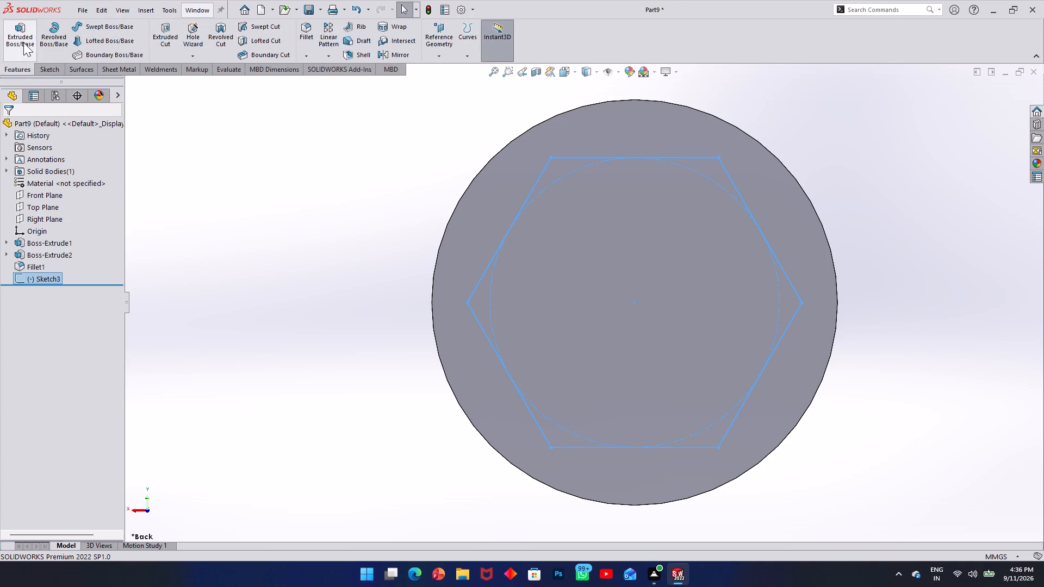
click(168, 36)
middle_drag(350, 170, 325, 177)
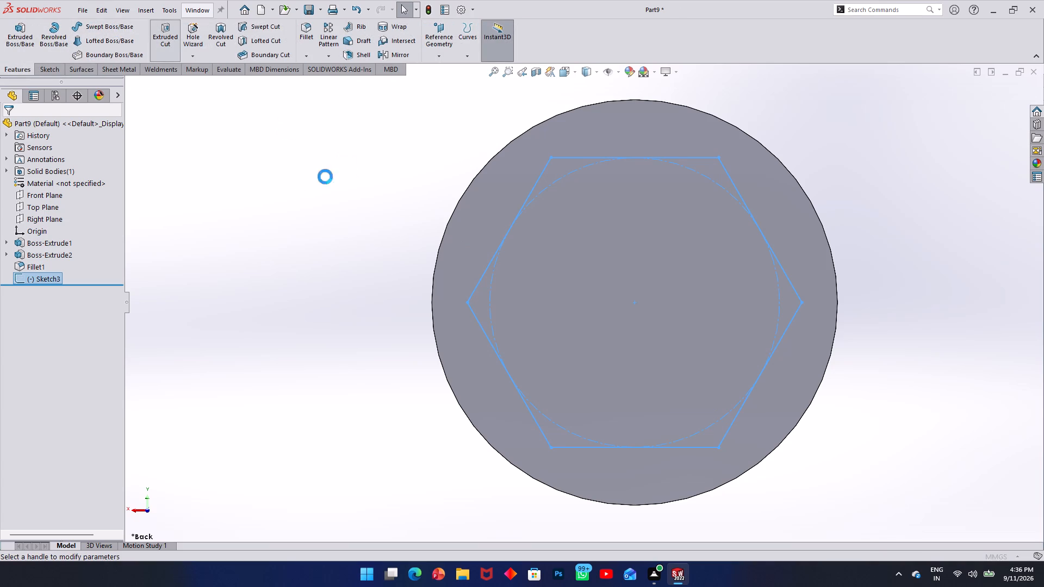
middle_drag(325, 177, 279, 193)
scroll(300, 205, up, 3)
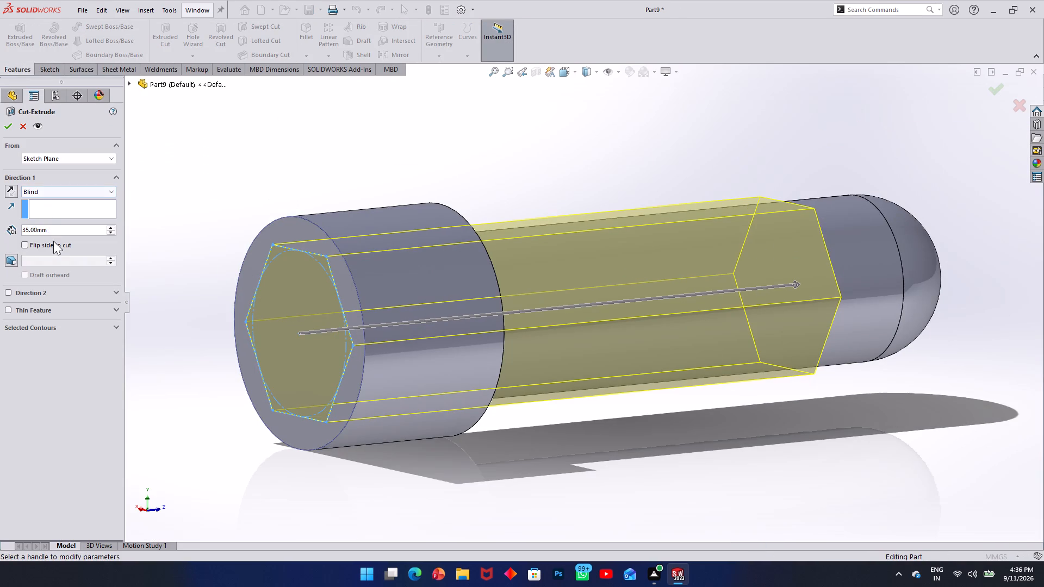
drag(58, 227, 1, 231)
key(5)
key(Return)
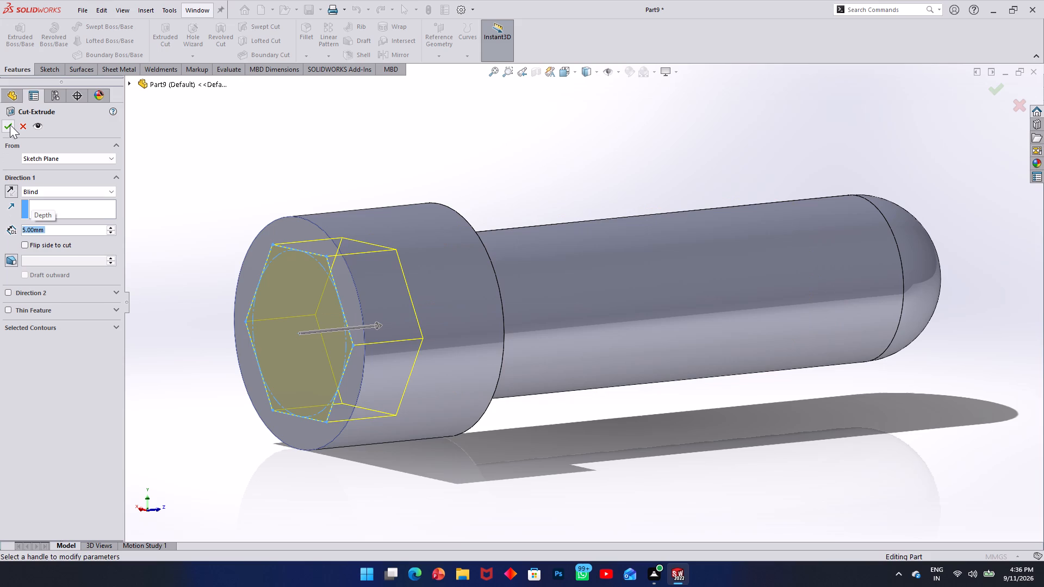
click(9, 126)
click(204, 161)
Save the part as "cap screw" in the milling jig folder.
scroll(306, 230, up, 6)
middle_drag(315, 227, 409, 143)
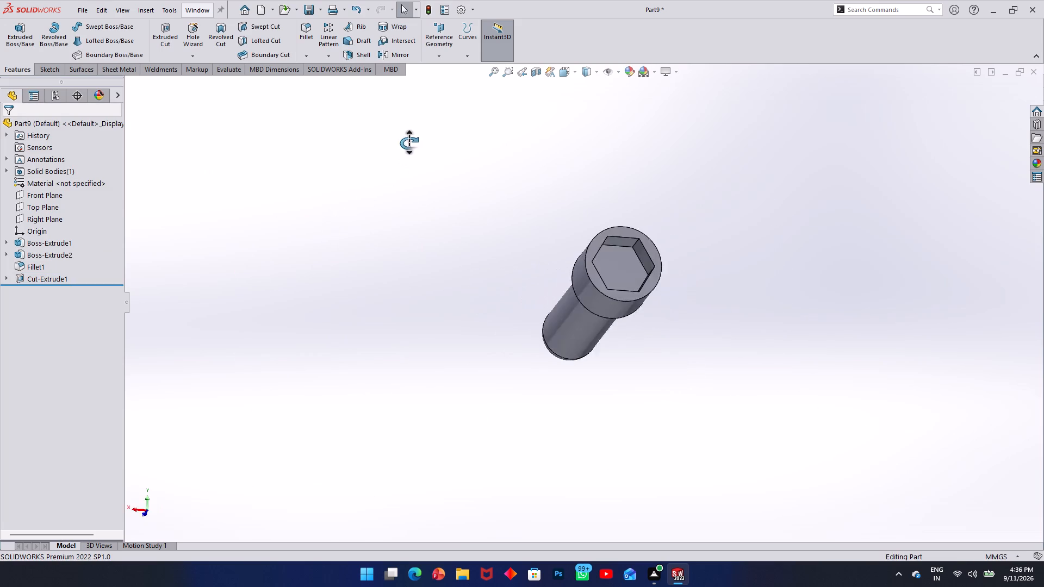
middle_drag(409, 143, 502, 121)
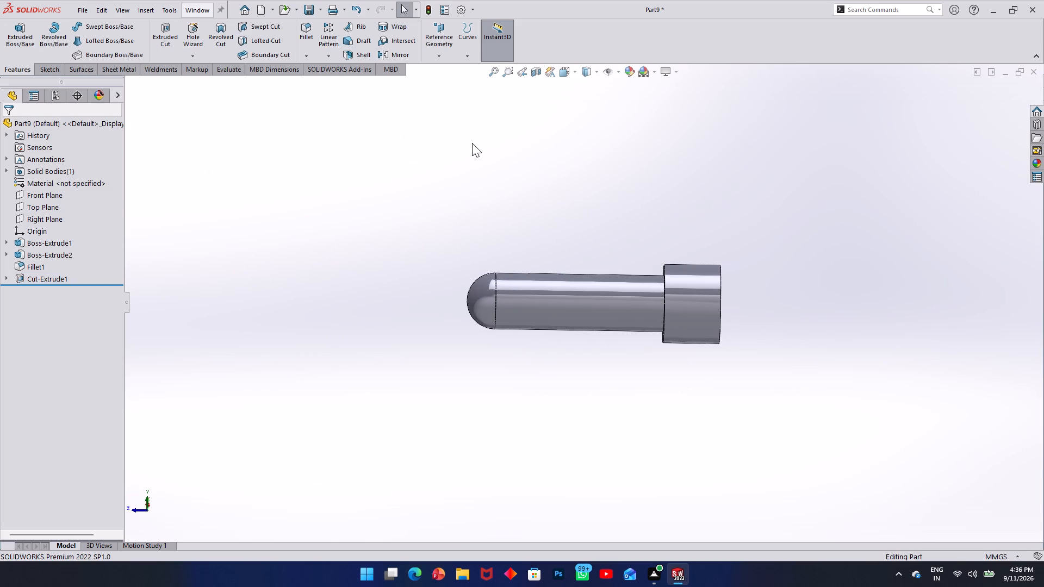
key(ctrl+s)
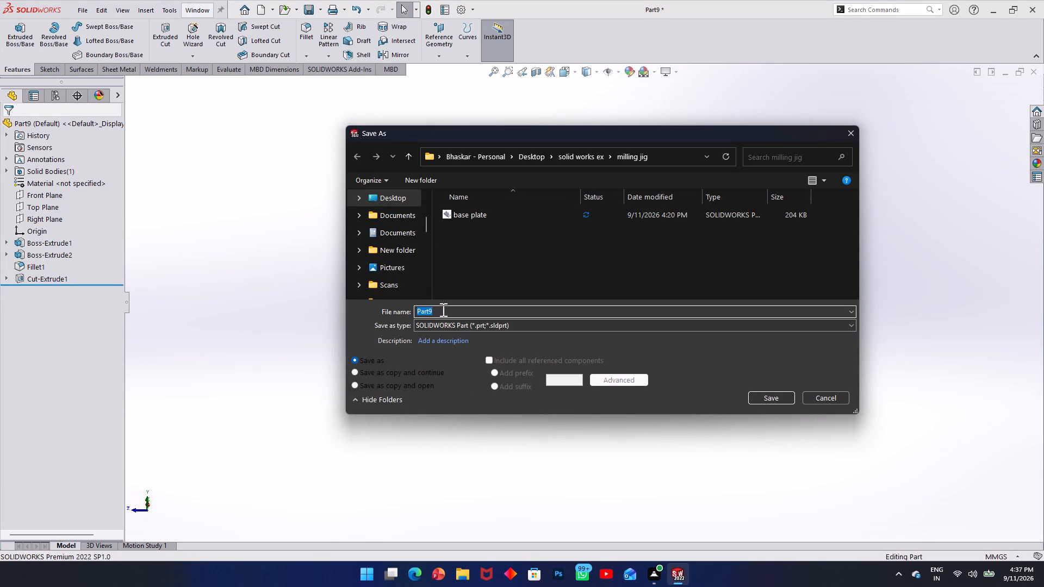
key(BackSpace)
text(cap screw)
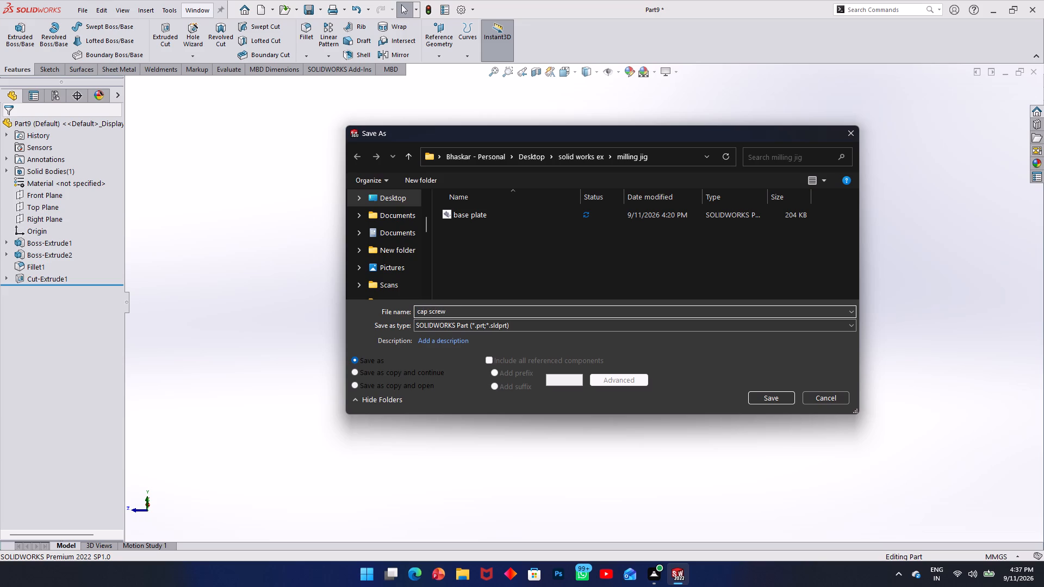
key(Return)
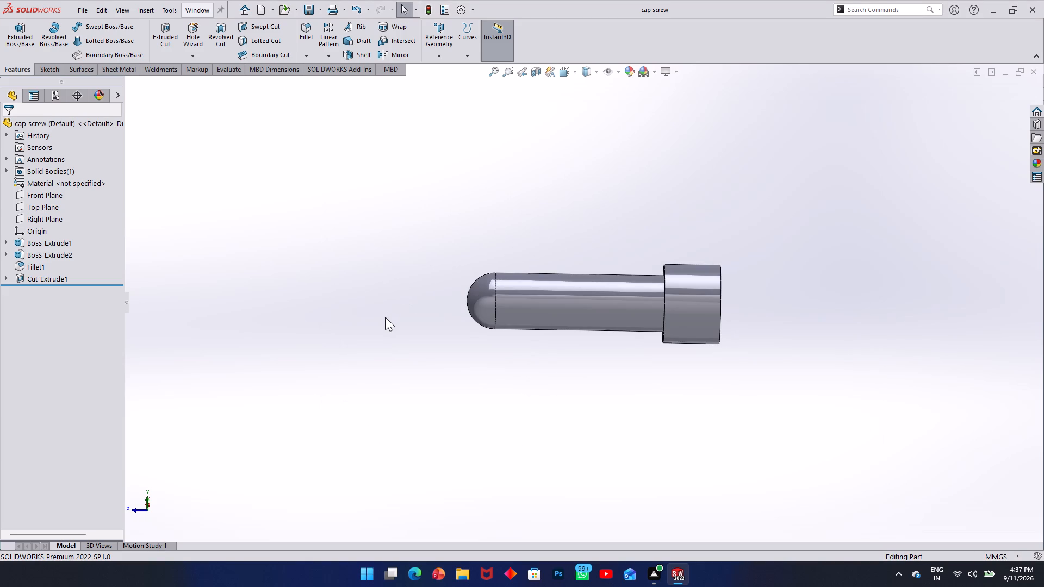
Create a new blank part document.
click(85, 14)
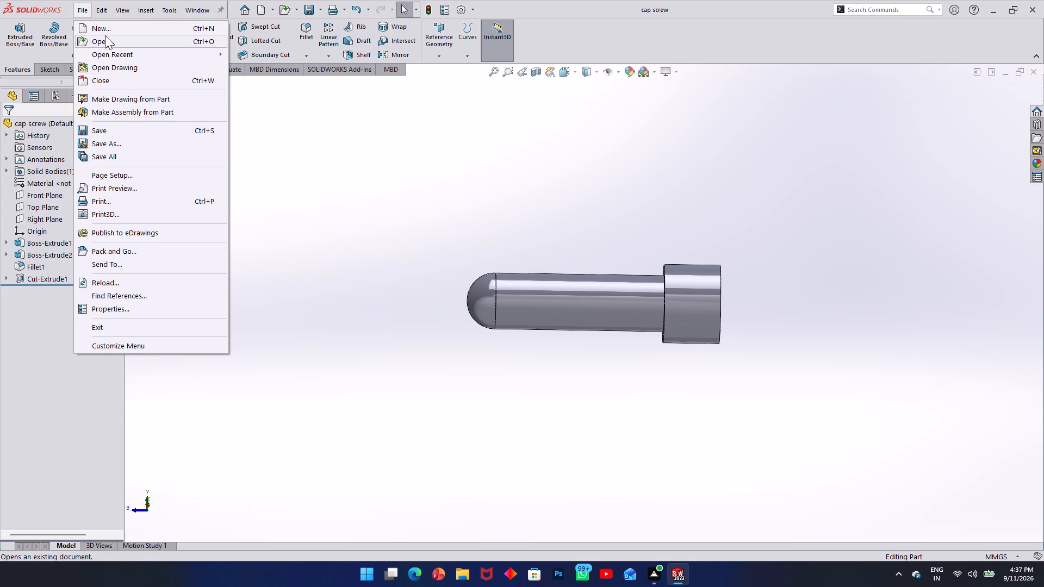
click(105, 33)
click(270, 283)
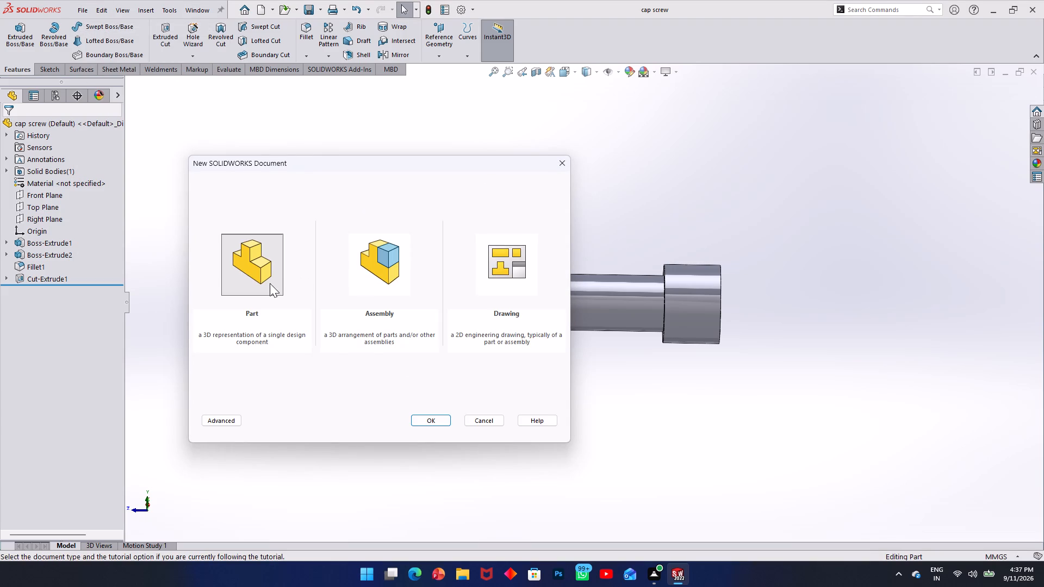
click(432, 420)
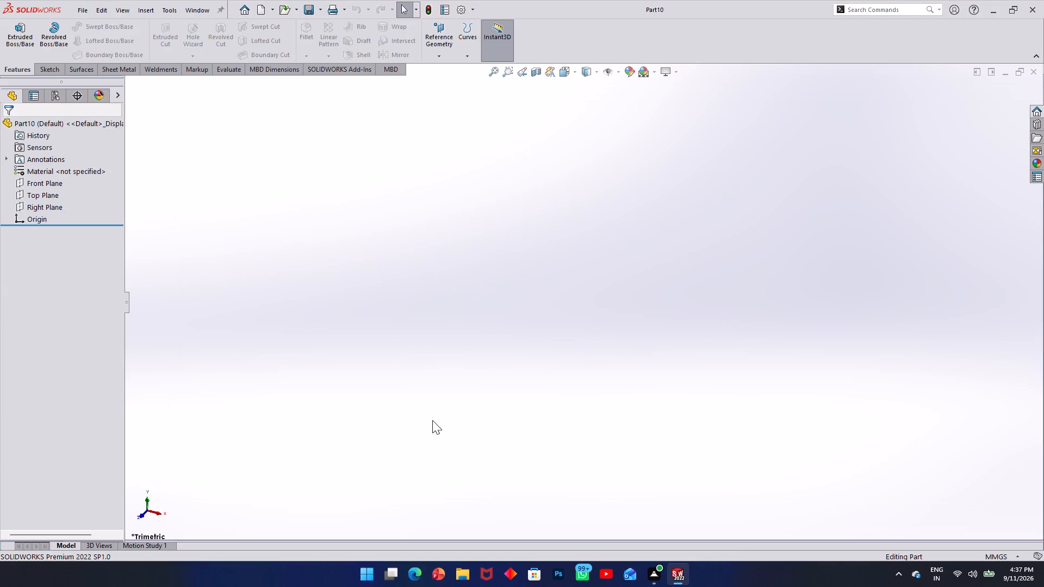
Set the blank part's window aside, return to the maximized cap screw part and save it.
click(1008, 72)
click(641, 211)
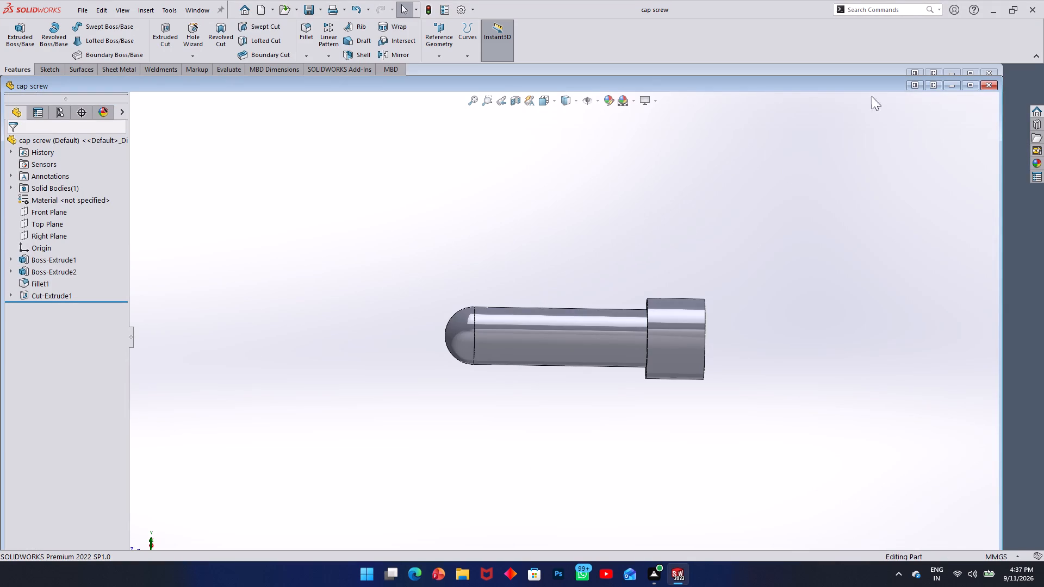
click(975, 85)
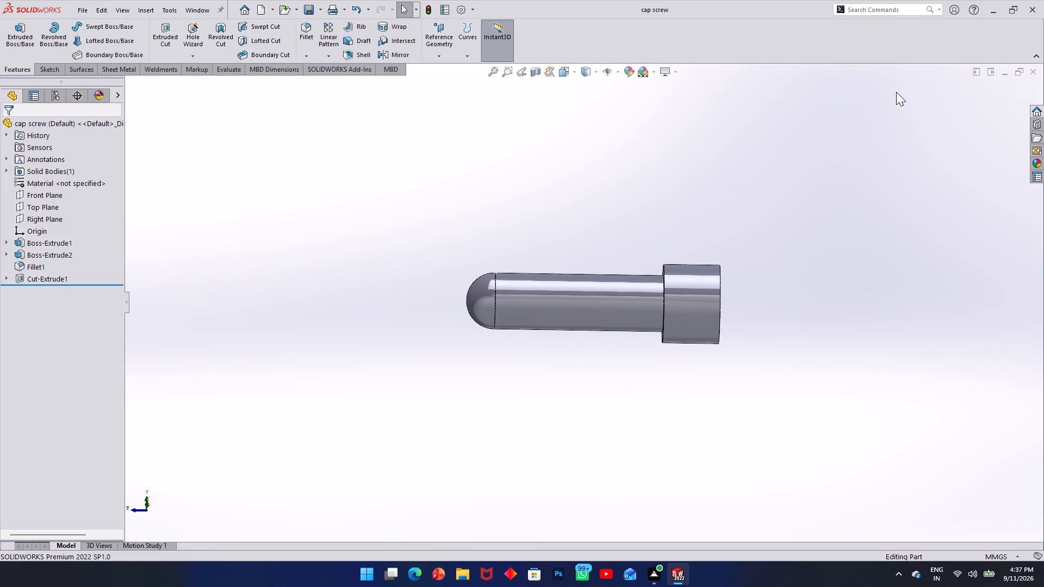
key(ctrl+s)
Create a new part document for the next jig component.
click(90, 14)
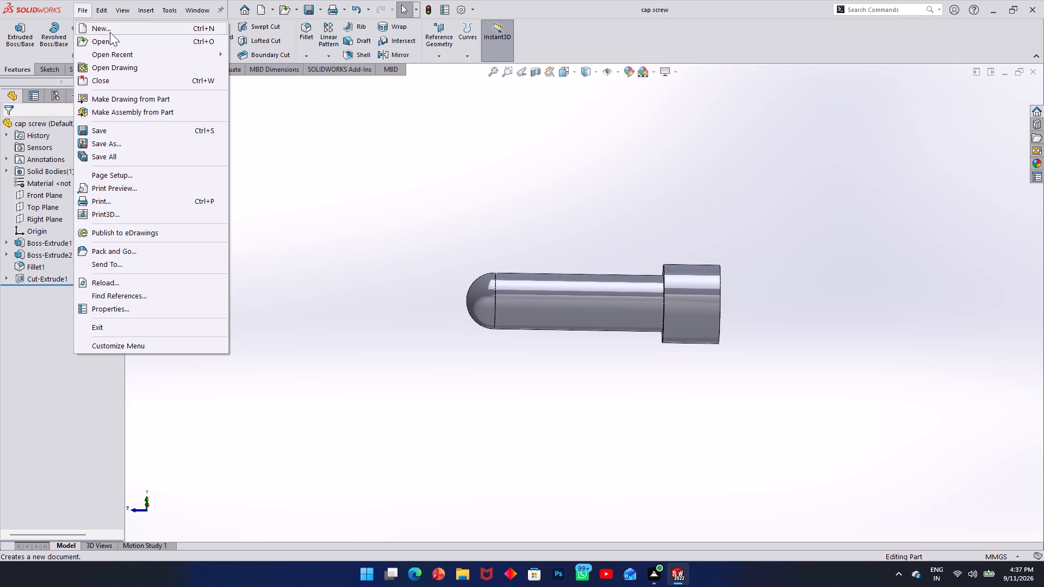
click(110, 32)
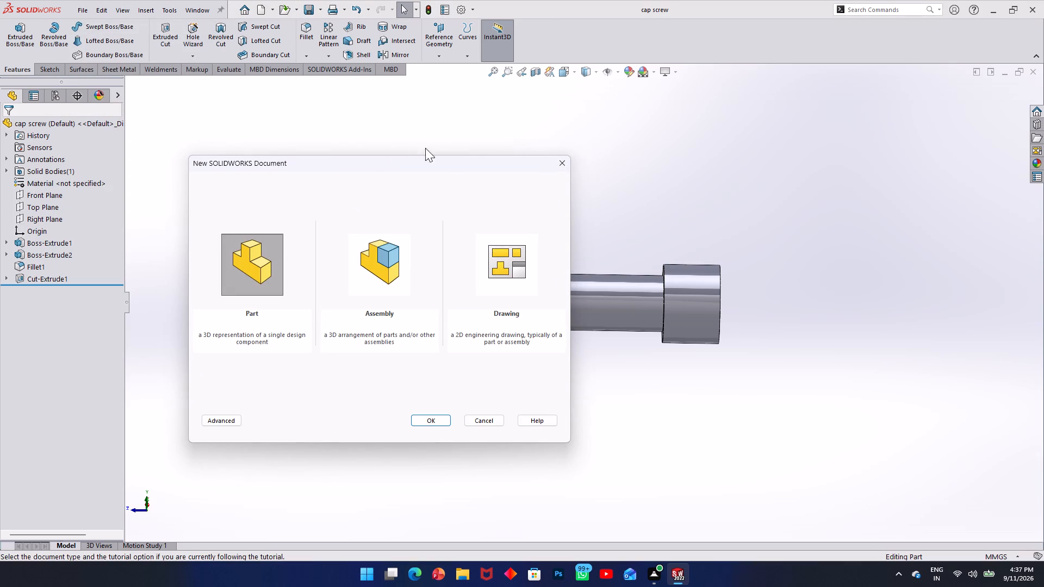
click(264, 267)
click(425, 417)
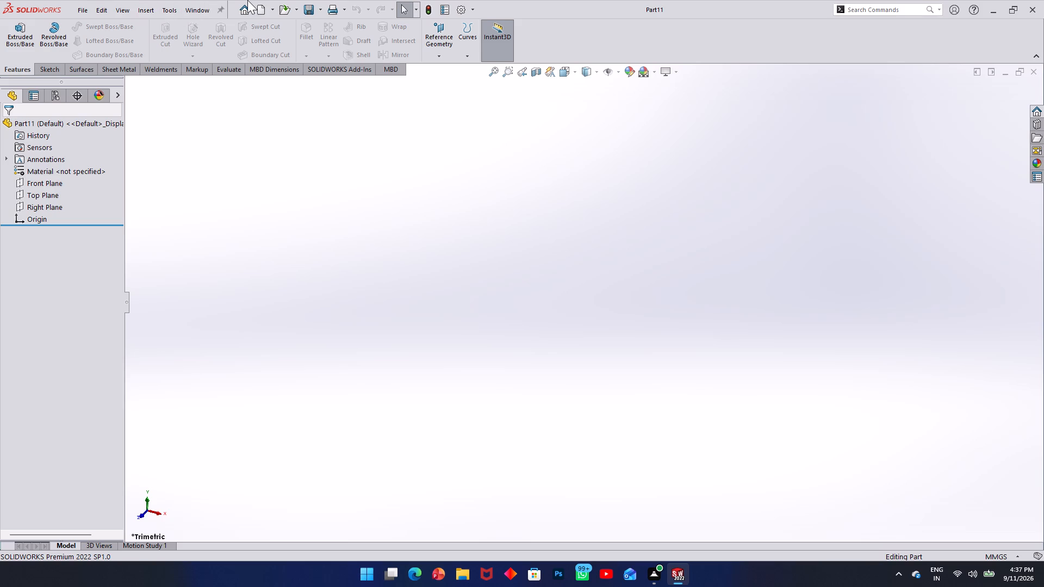
click(72, 10)
click(351, 136)
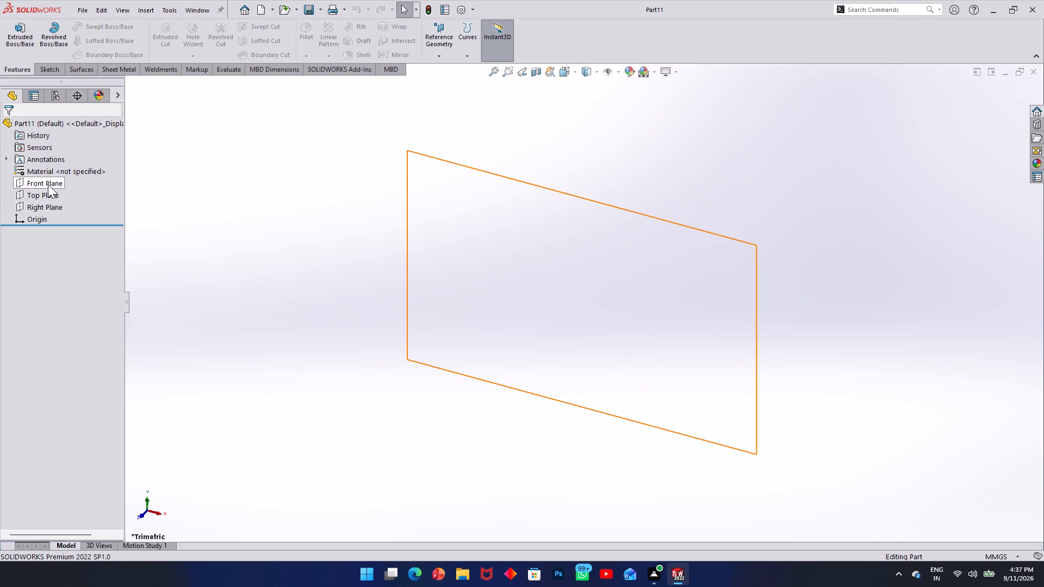
On the Top Plane, sketch a vertical construction centerline through the origin, starting about 91 mm above it.
click(46, 196)
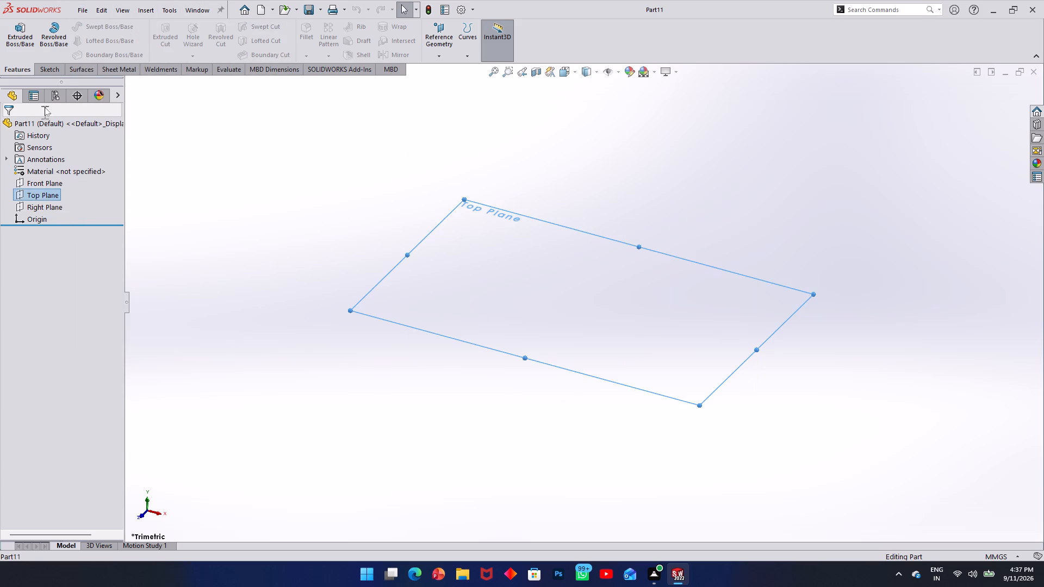
click(57, 69)
click(9, 38)
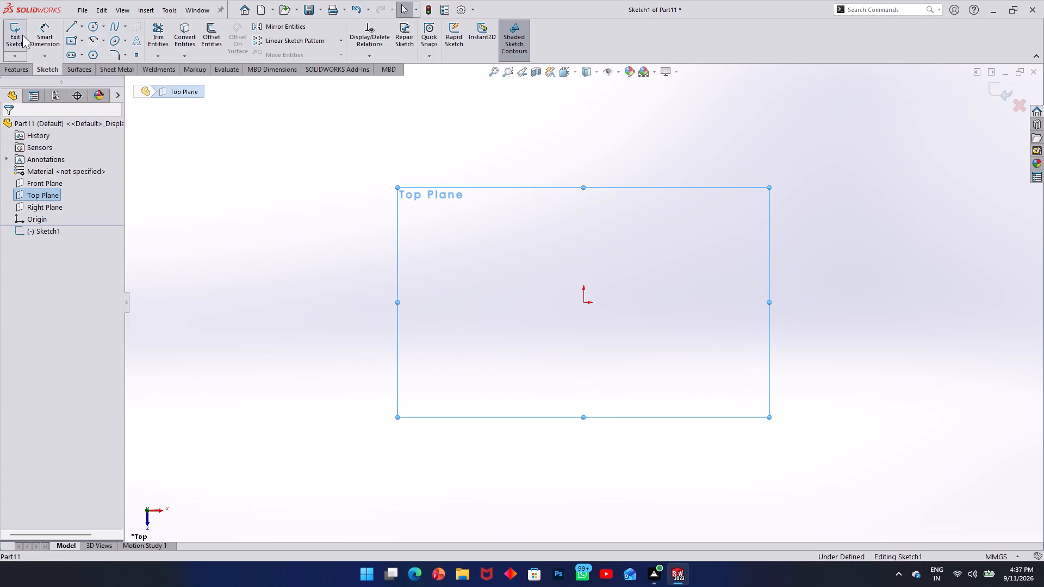
click(82, 26)
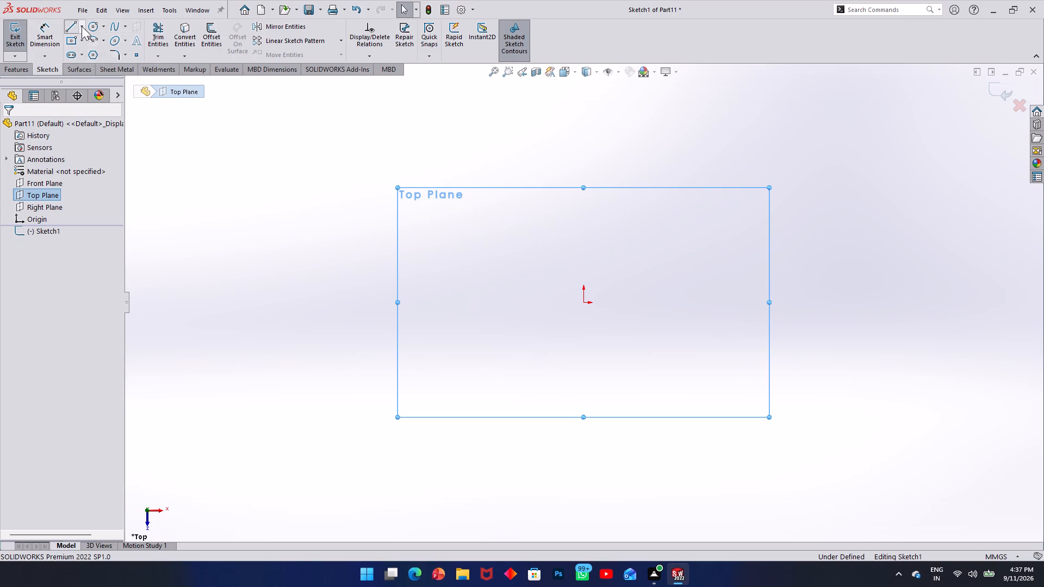
click(84, 51)
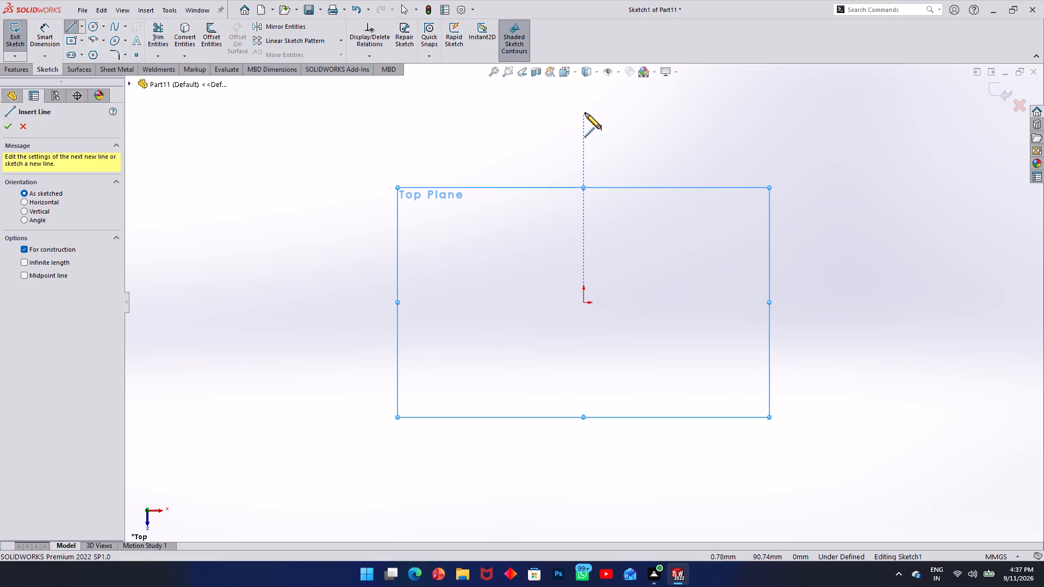
click(585, 113)
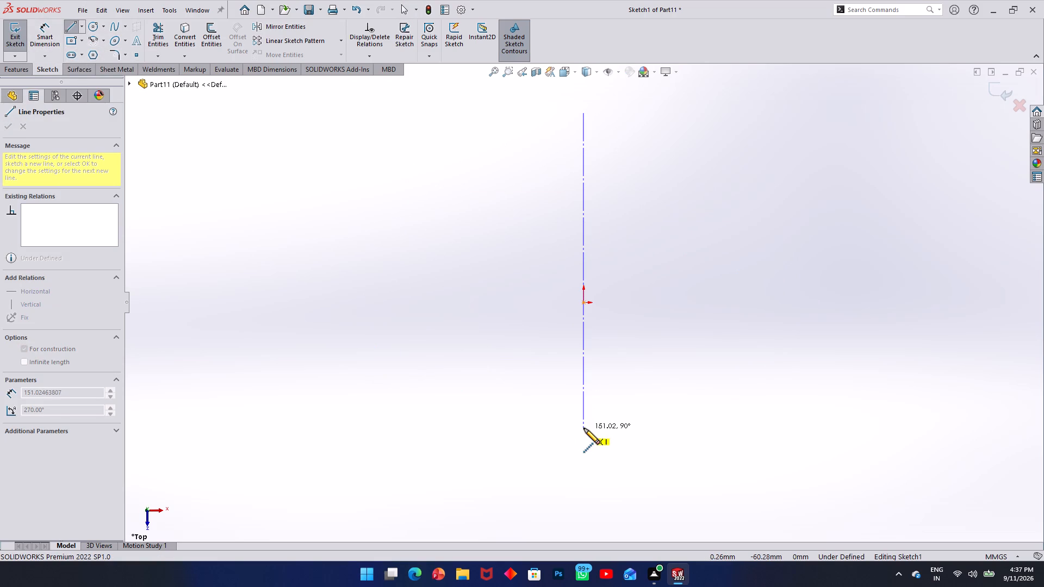
click(586, 467)
key(Escape)
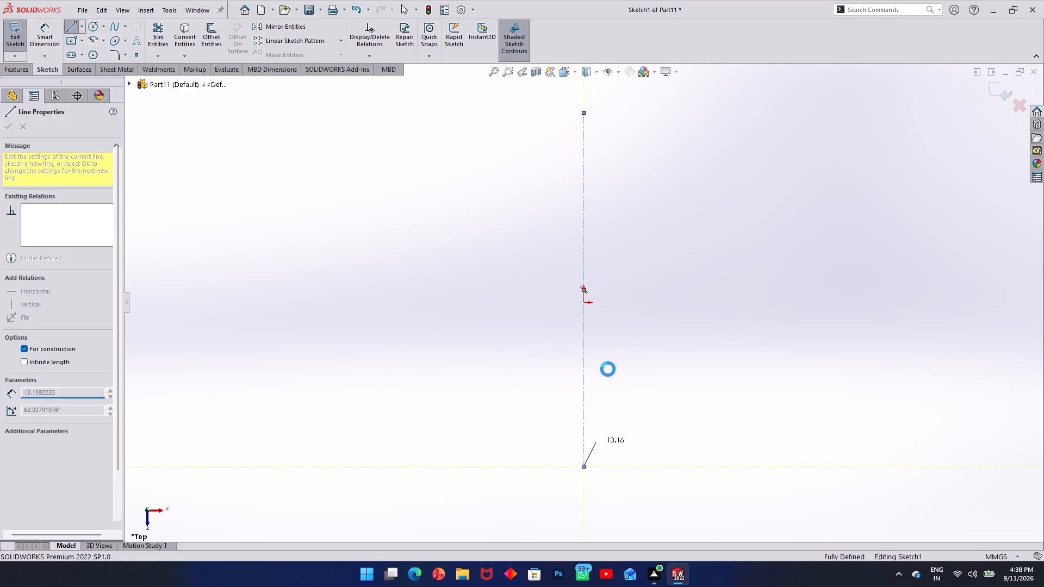
Sketch a horizontal construction centerline through the origin, starting about 178 mm to the right of it.
click(85, 27)
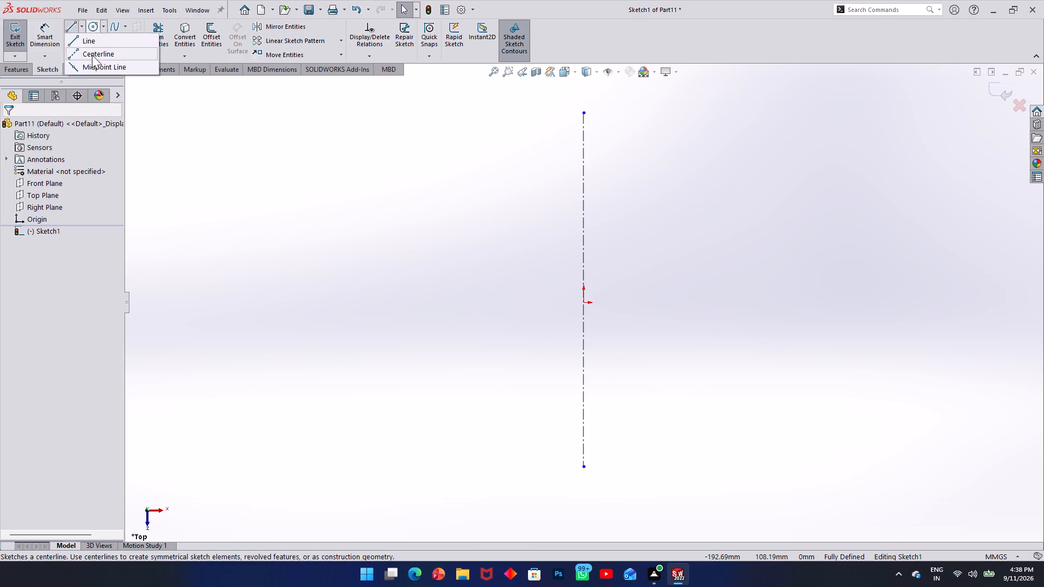
click(92, 55)
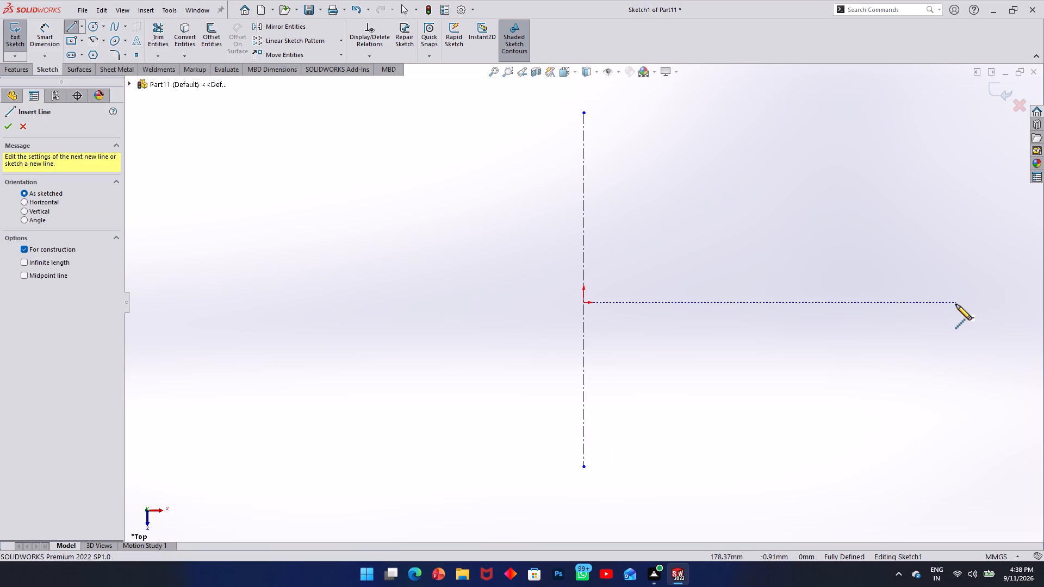
click(956, 304)
click(239, 304)
key(Escape)
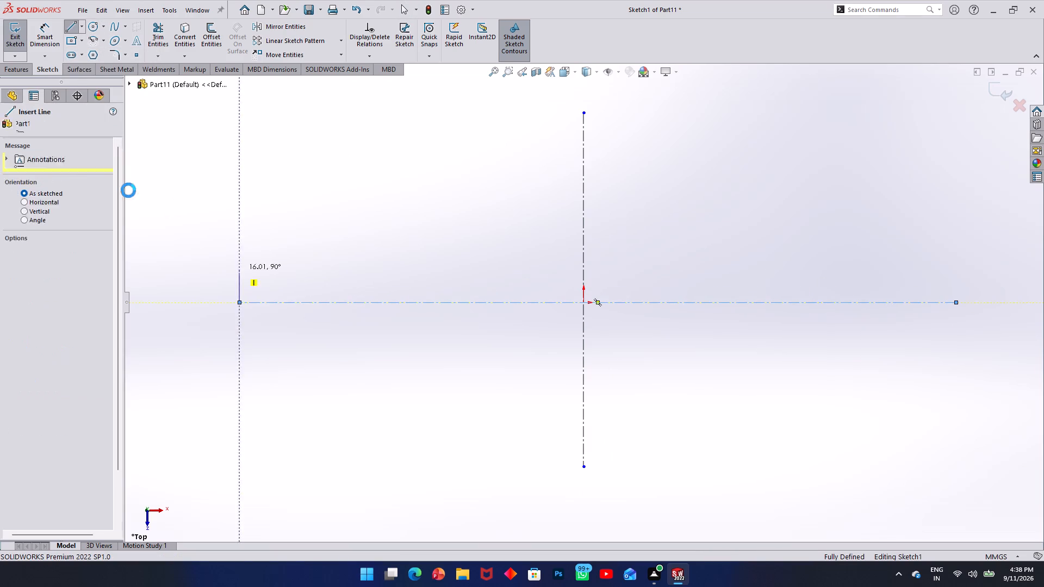
Sketch a center rectangle about 98 mm wide and 71 mm high, centred on the origin.
click(73, 40)
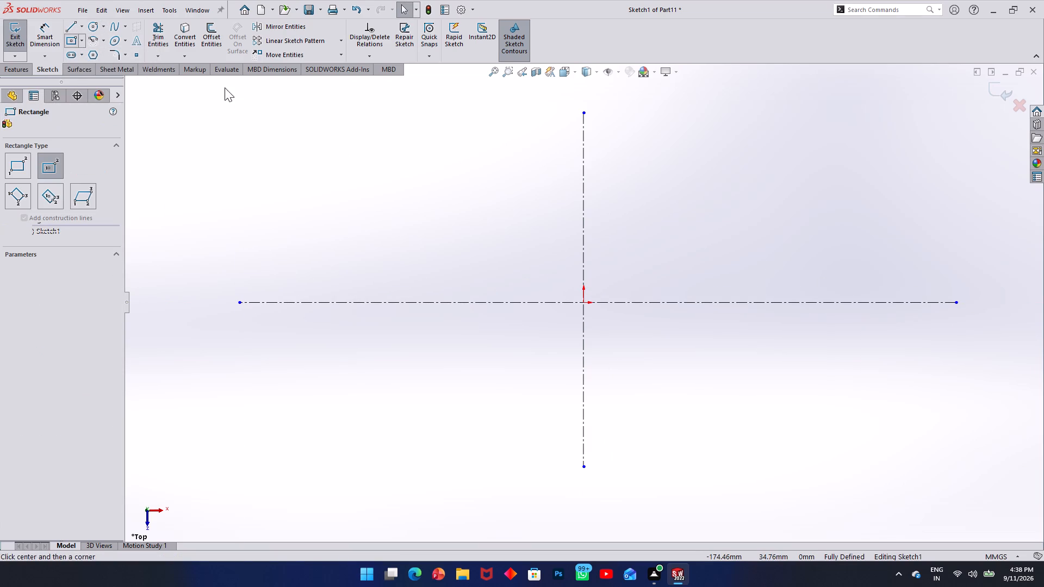
click(584, 302)
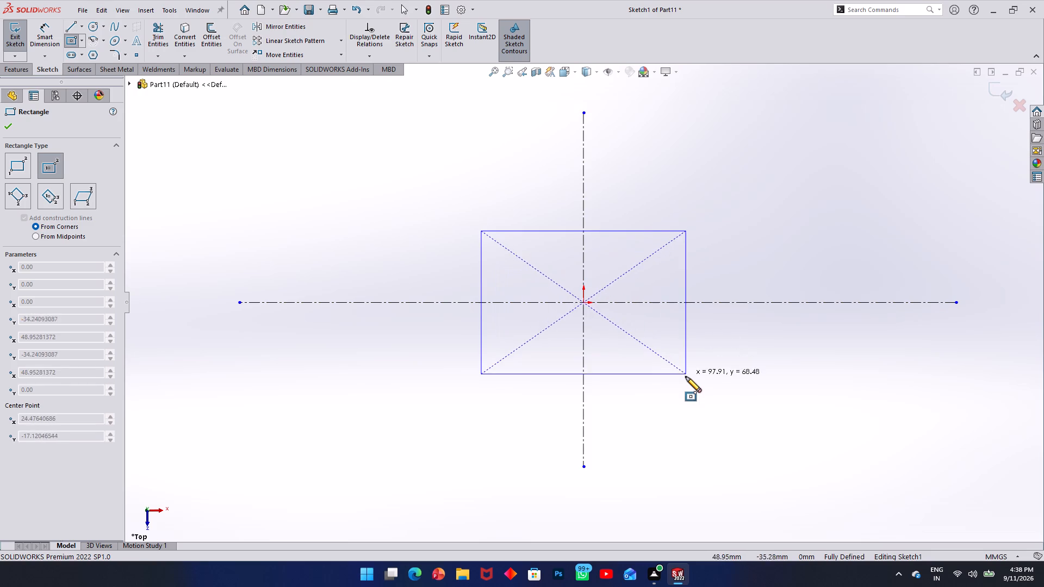
click(686, 377)
Dimension the rectangle to 120 mm wide and 120 mm high.
click(39, 28)
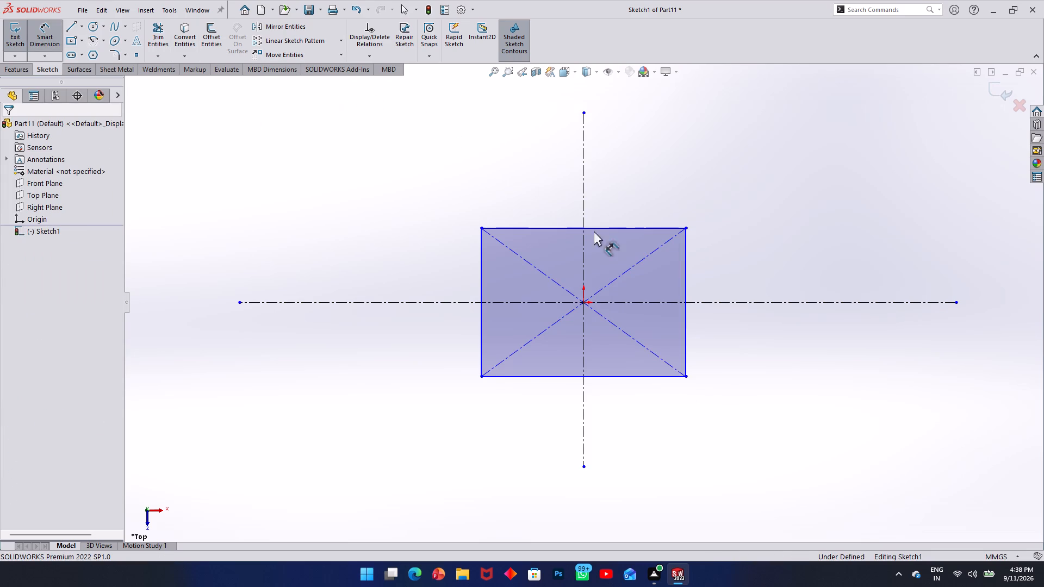
click(617, 228)
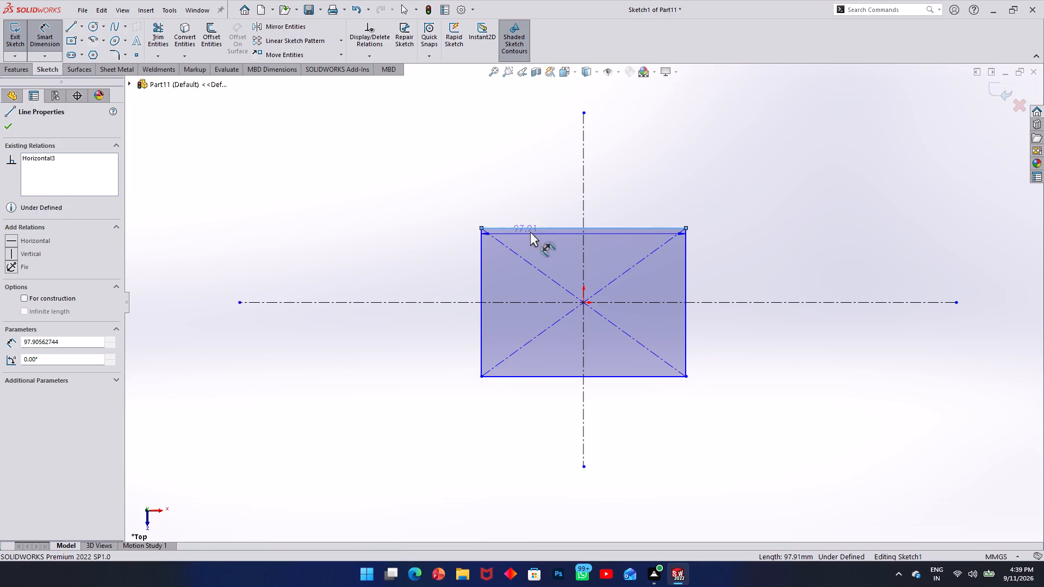
click(539, 205)
text(10)
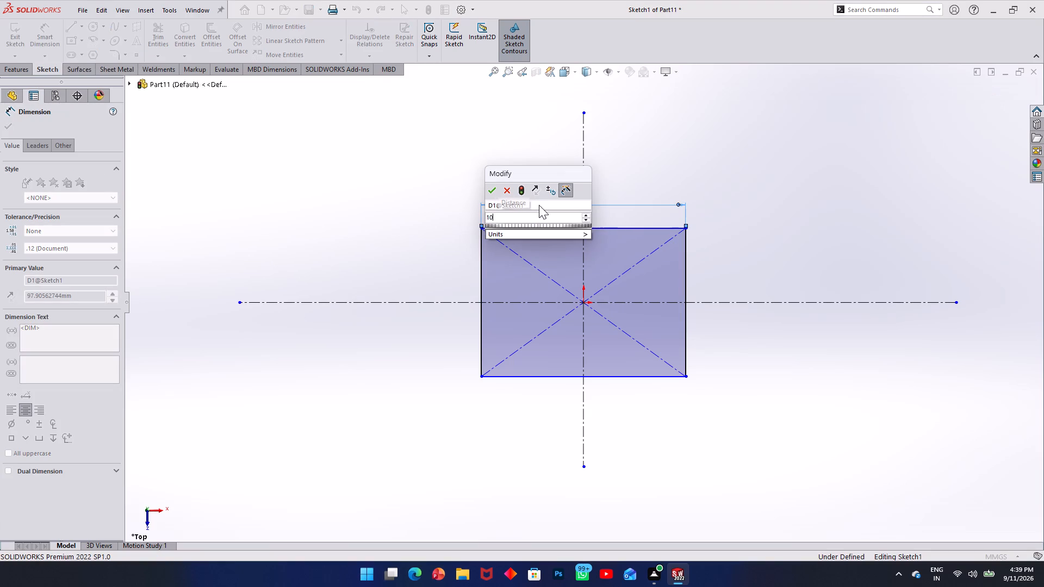
key(BackSpace)
text(20)
key(Return)
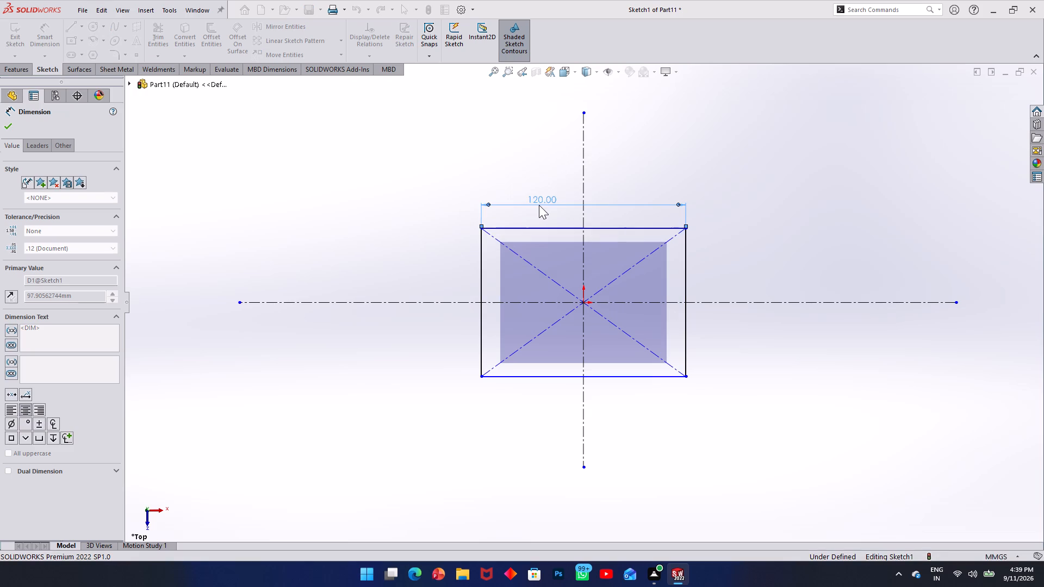
click(686, 286)
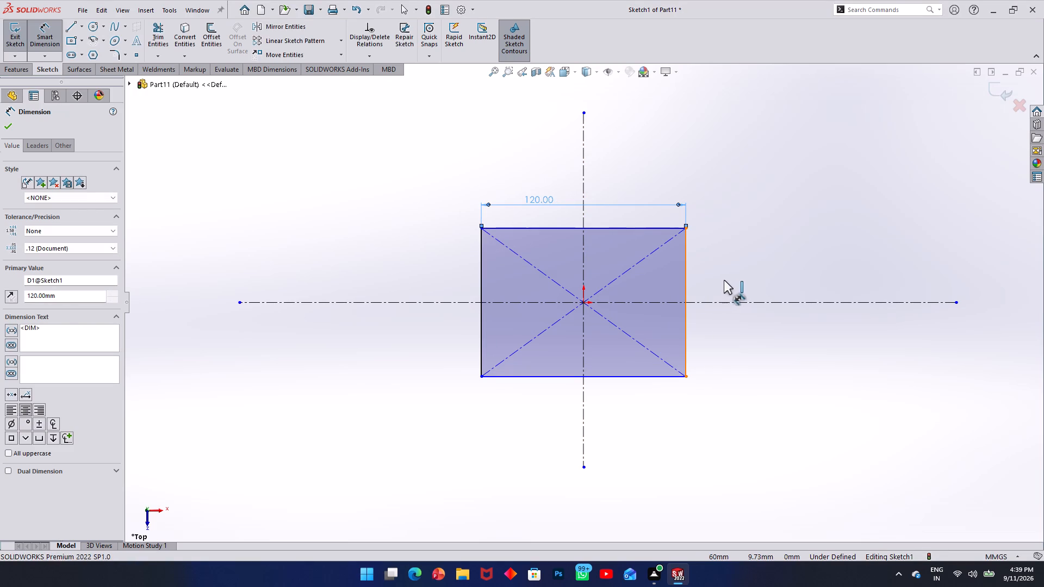
click(737, 280)
text(120)
key(Return)
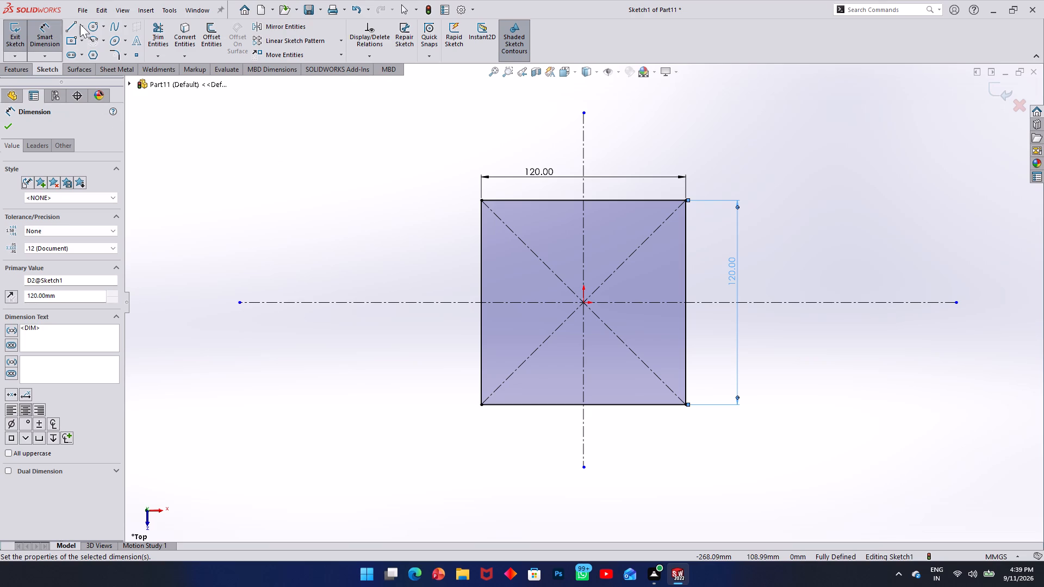
Round all four corners of the square with 12.5 mm sketch fillets.
click(120, 60)
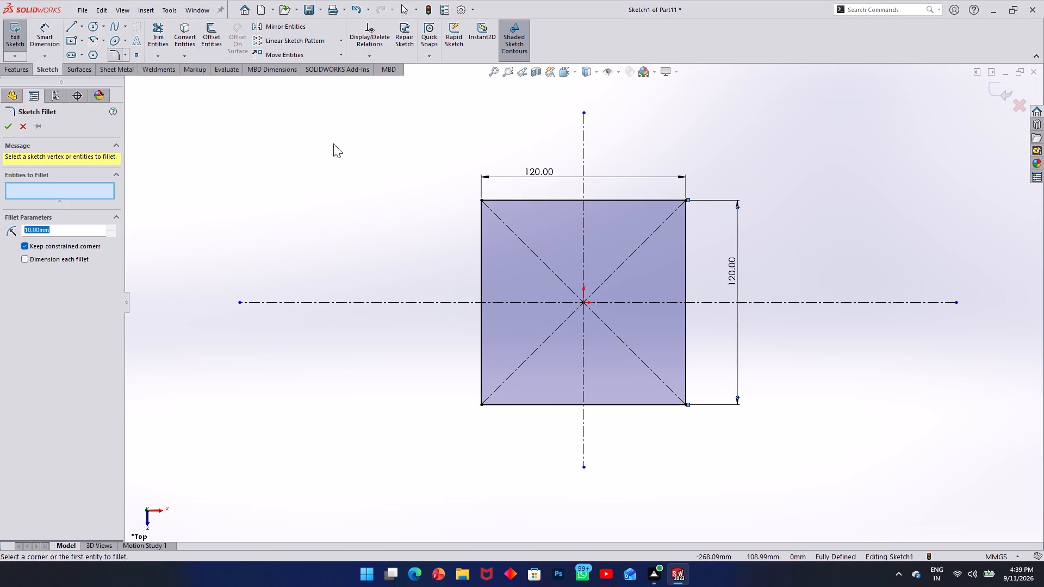
click(506, 202)
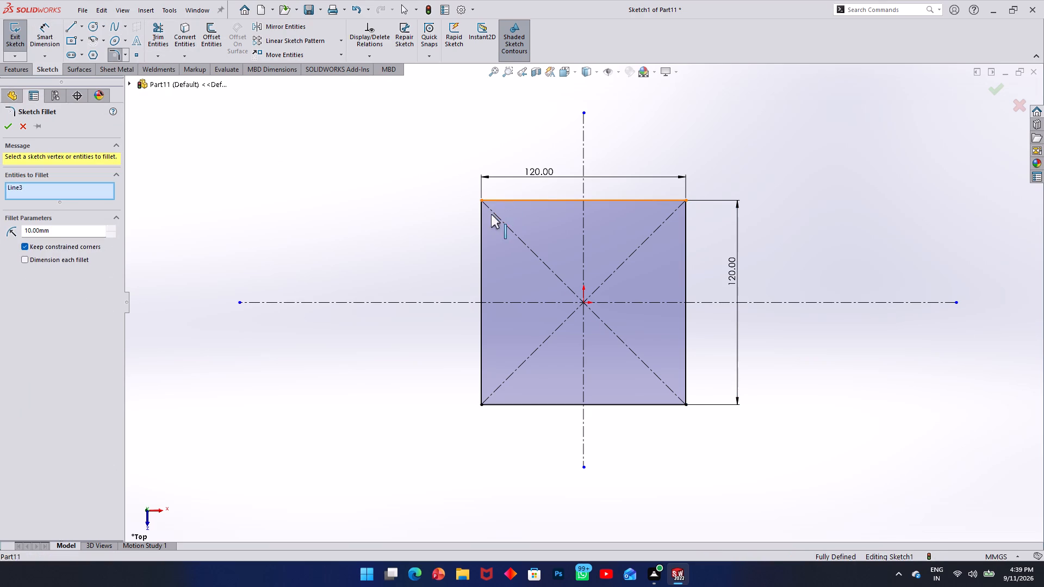
click(484, 220)
drag(61, 230, 60, 230)
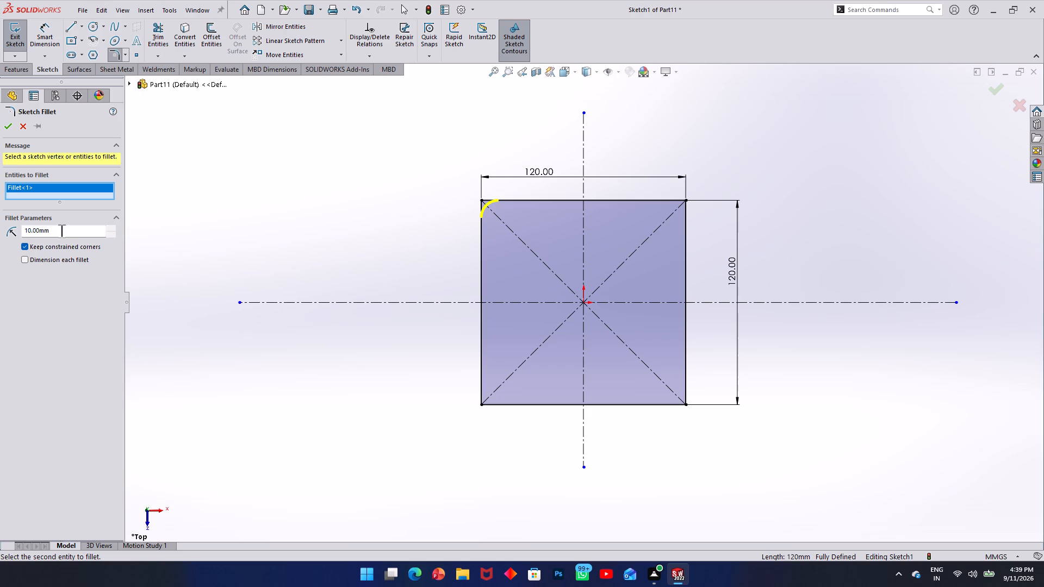
drag(60, 230, 0, 226)
text(12.5)
key(Return)
scroll(804, 433, up, 1)
scroll(627, 202, down, 2)
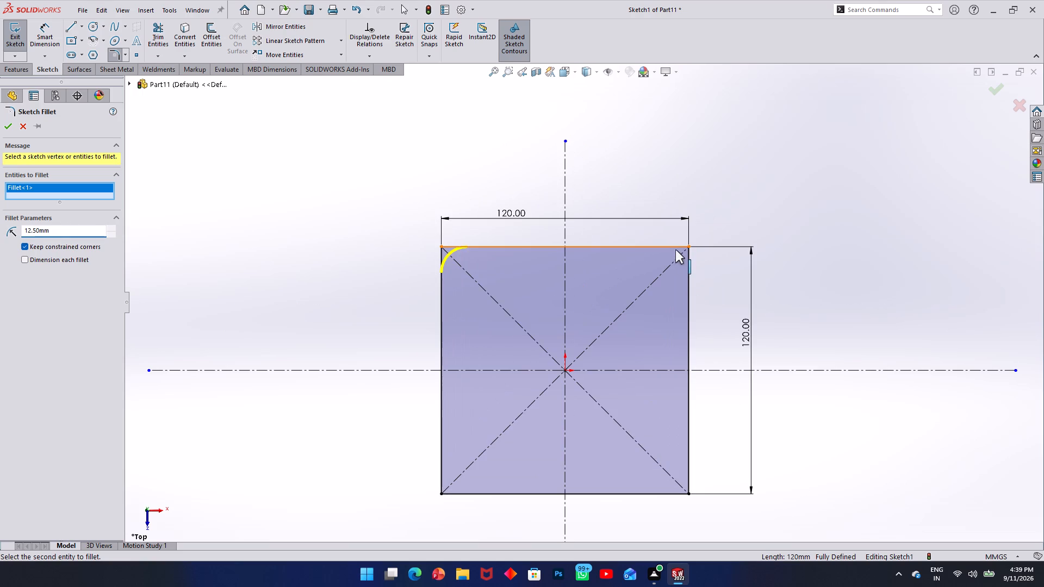
click(675, 245)
click(688, 266)
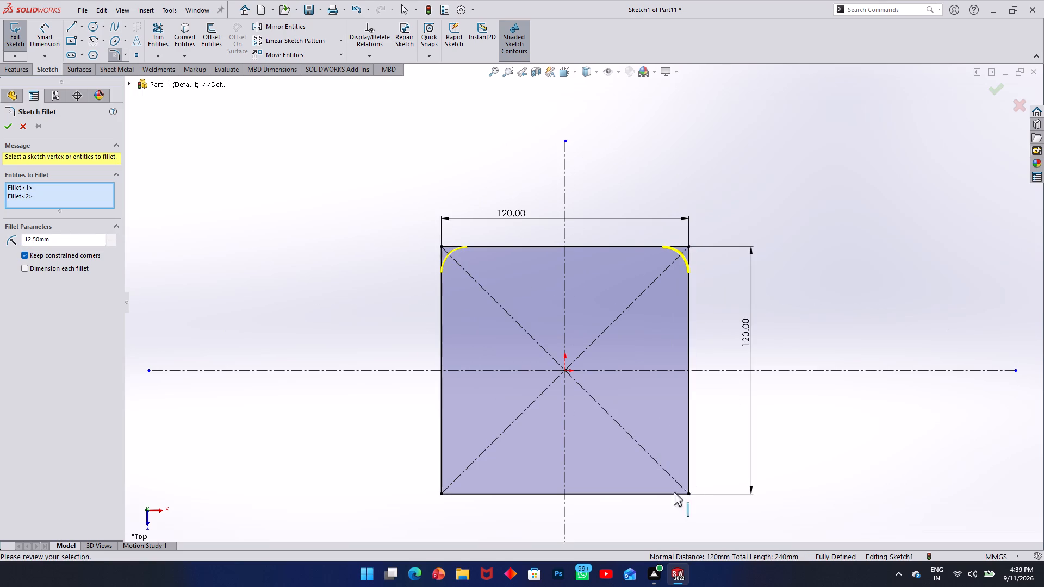
click(686, 483)
click(668, 496)
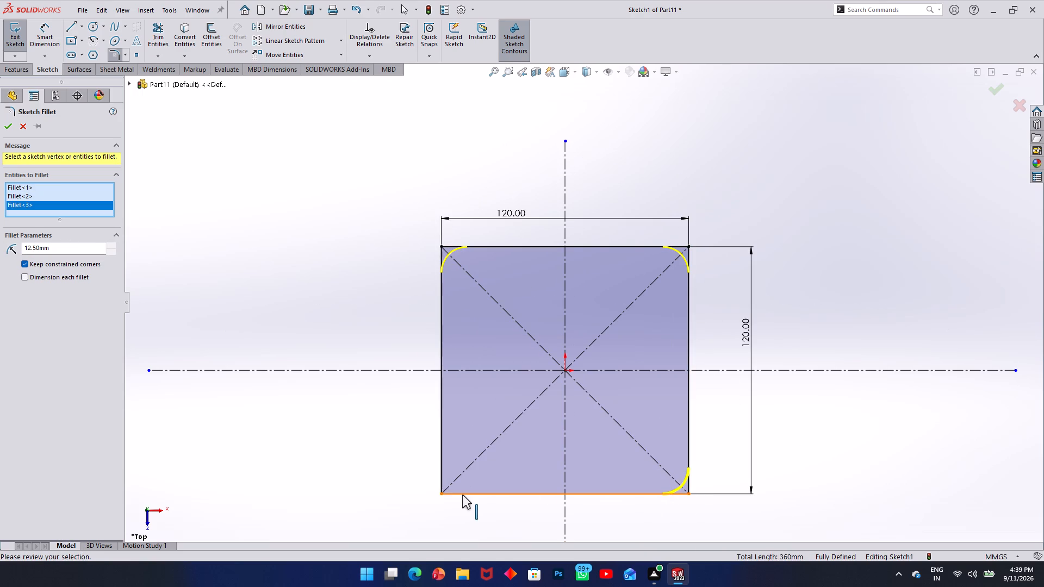
click(462, 495)
click(440, 479)
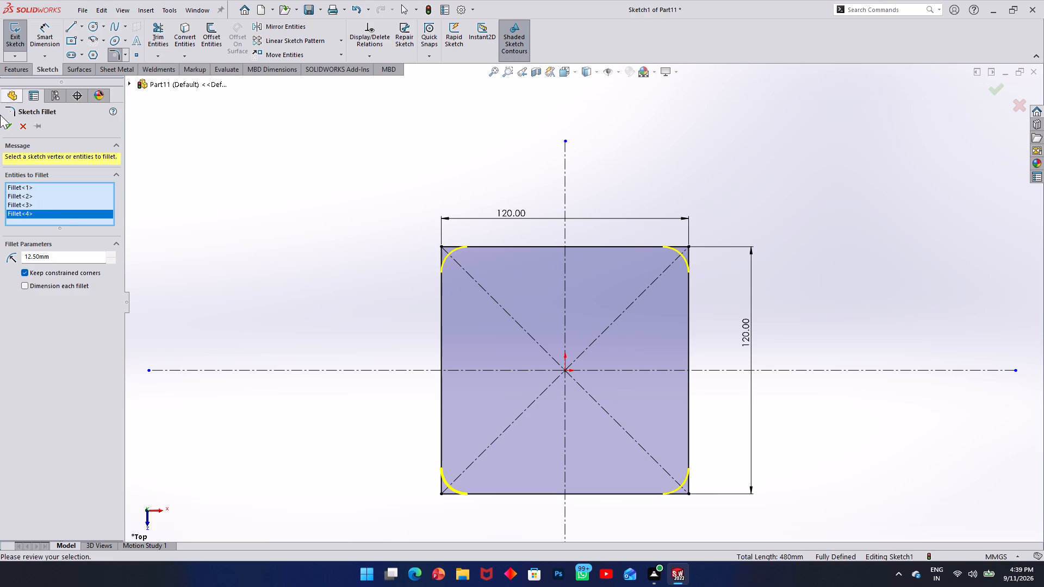
click(5, 130)
click(197, 218)
Sketch a circle about 9 mm in diameter inside the square near its upper-left corner.
scroll(330, 242, up, 2)
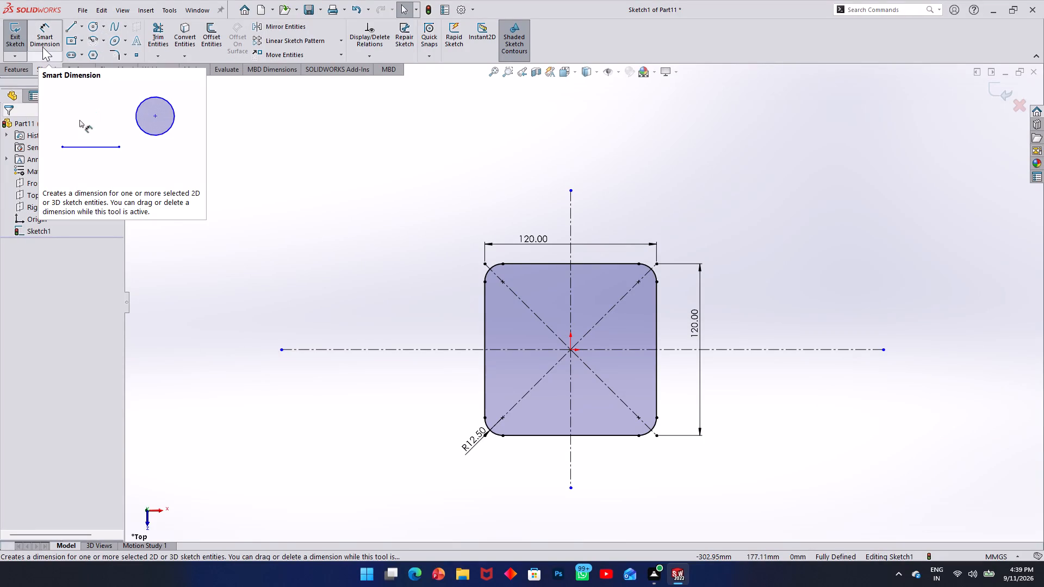
click(92, 26)
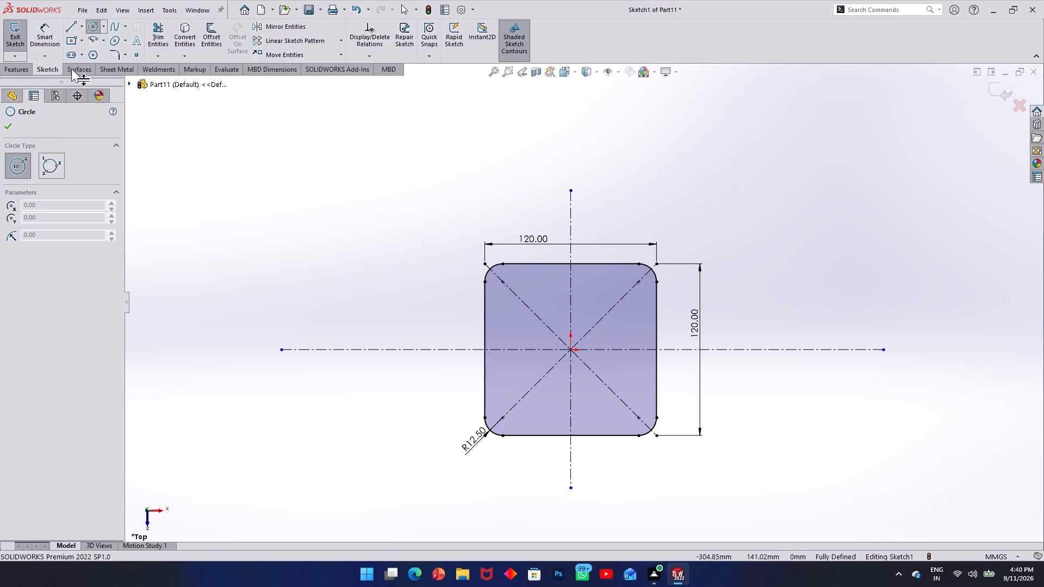
click(518, 281)
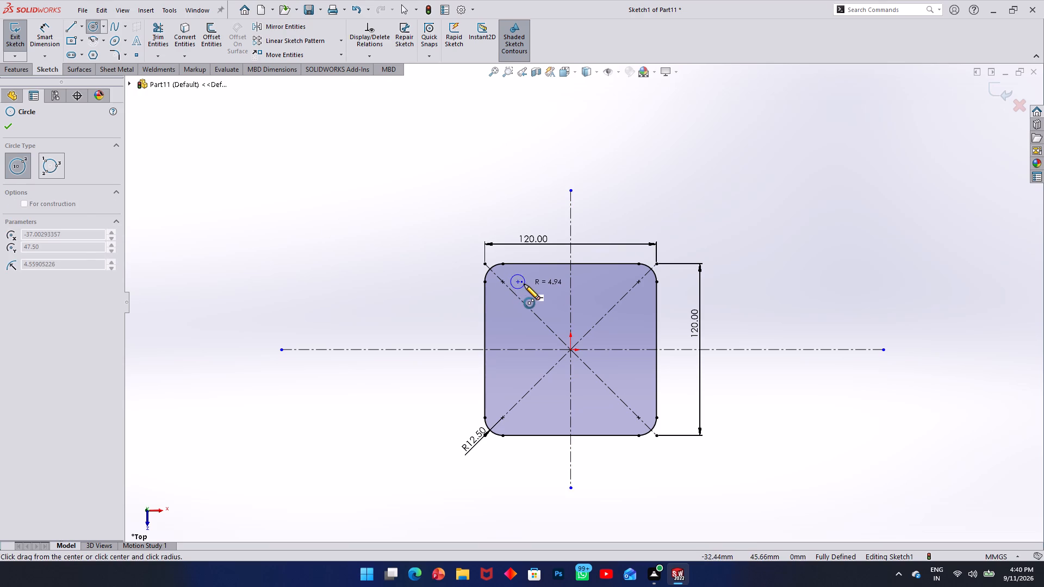
click(524, 284)
Dimension the circle's centre 50 mm from the vertical centerline.
click(41, 32)
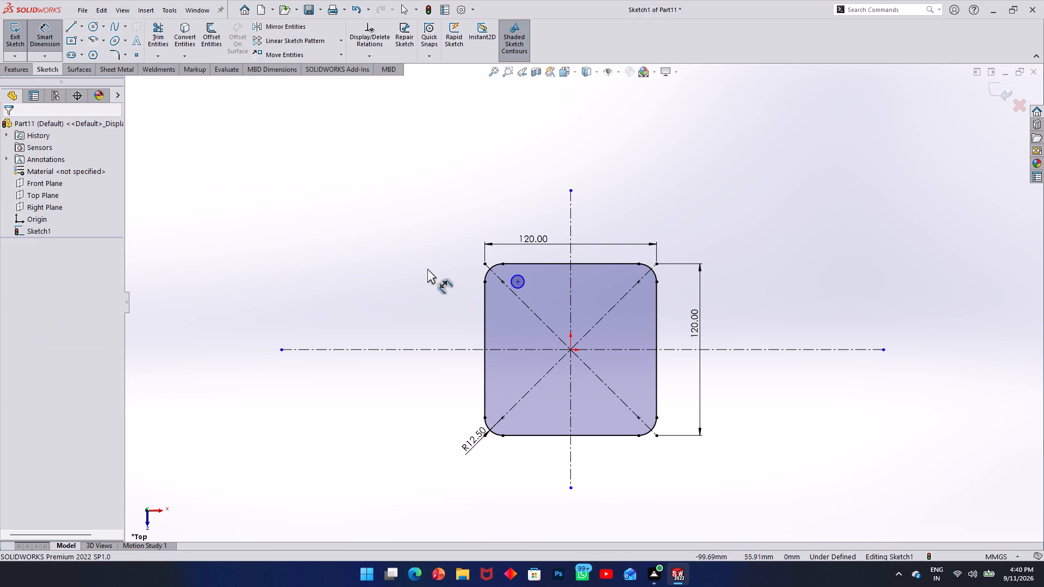
click(519, 280)
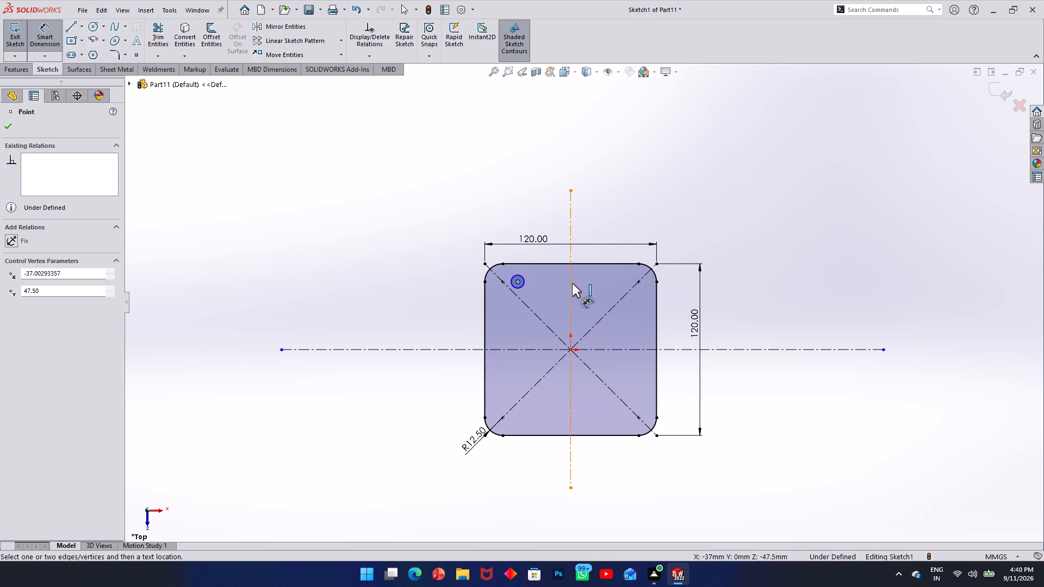
click(573, 283)
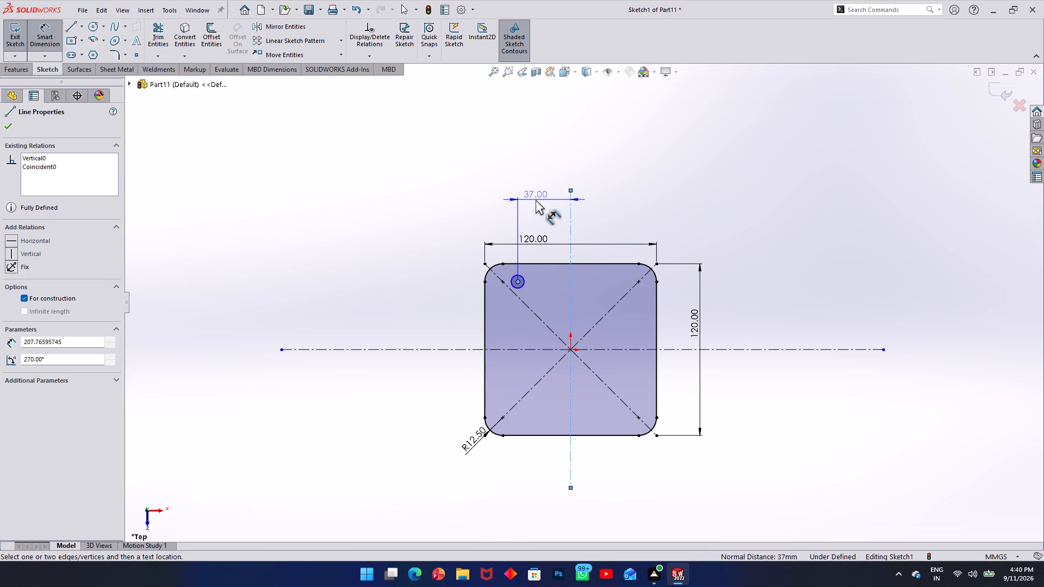
click(536, 199)
text(50)
key(Return)
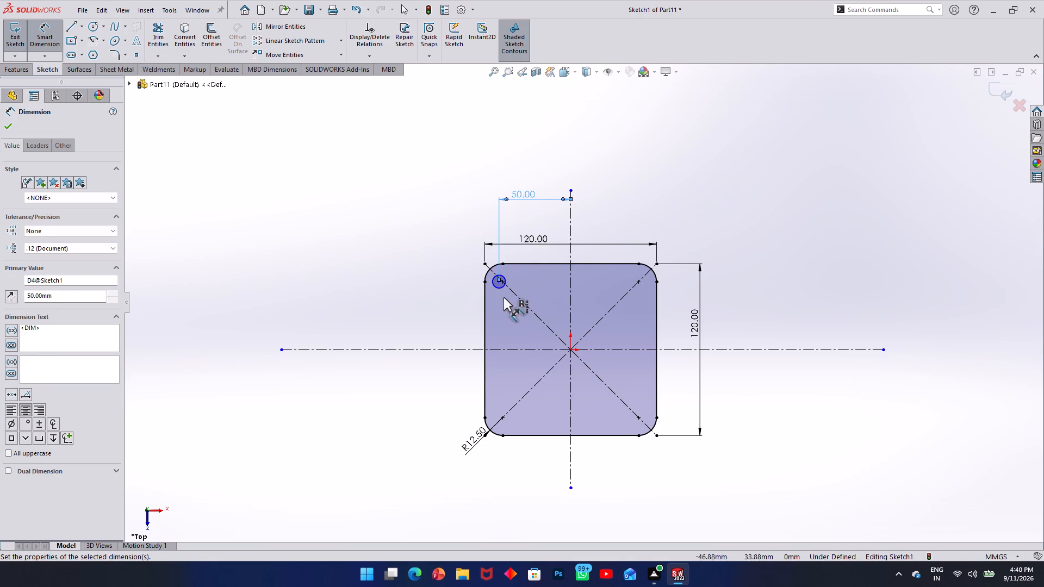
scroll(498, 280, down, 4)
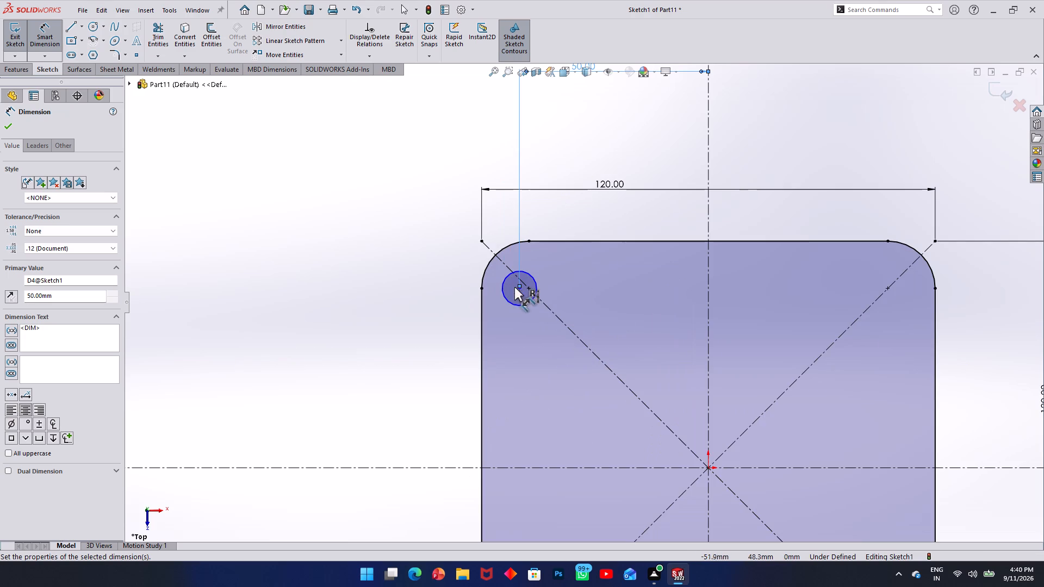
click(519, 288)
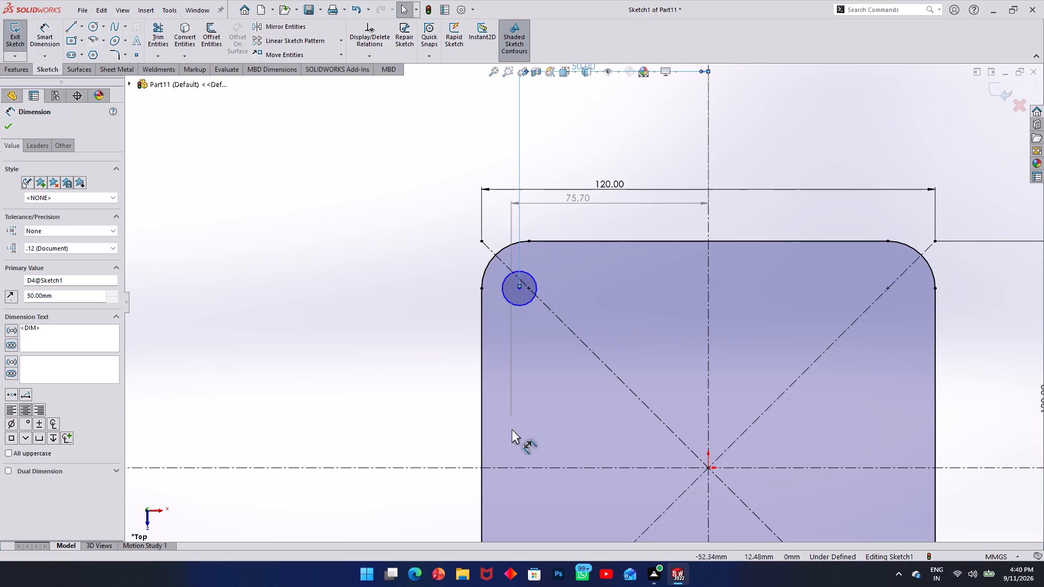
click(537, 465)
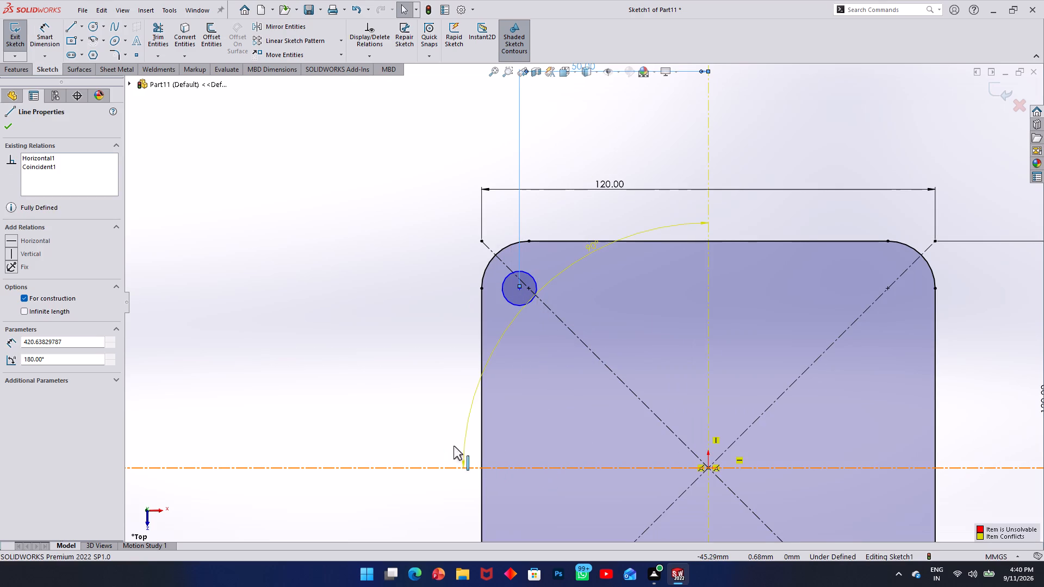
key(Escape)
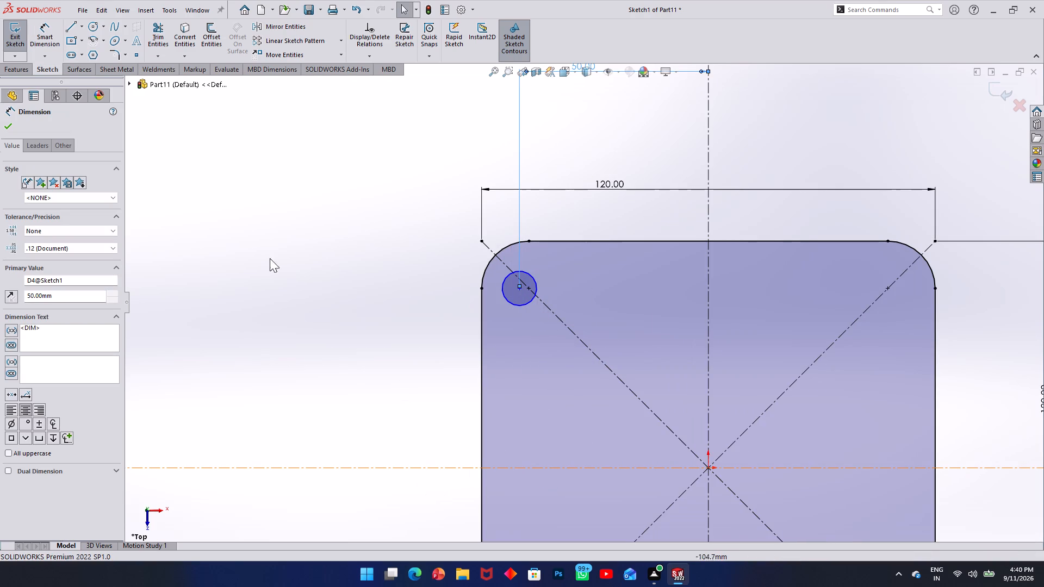
Dimension the circle's centre 50 mm from the horizontal centerline.
click(44, 42)
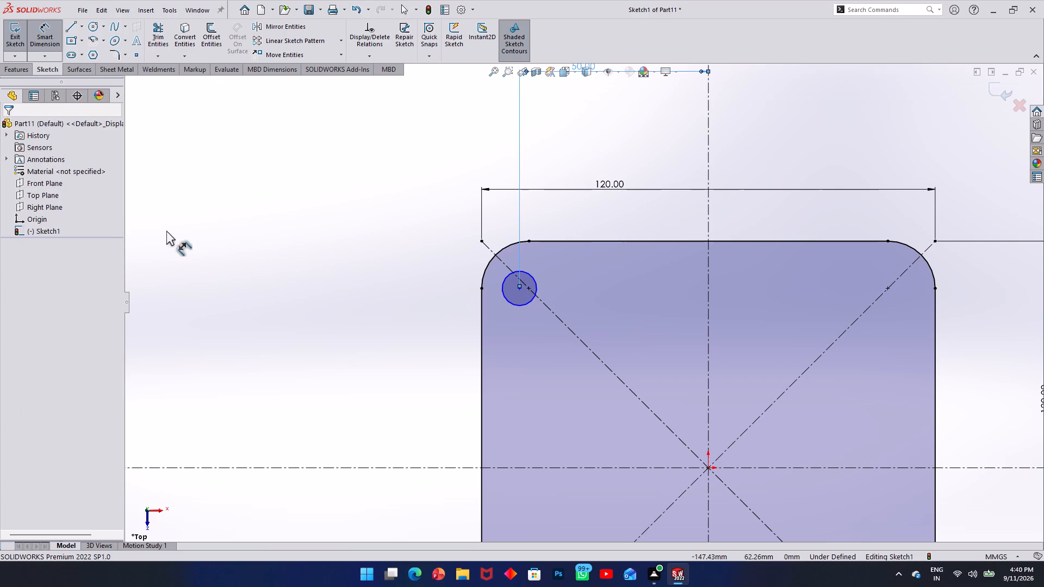
click(517, 287)
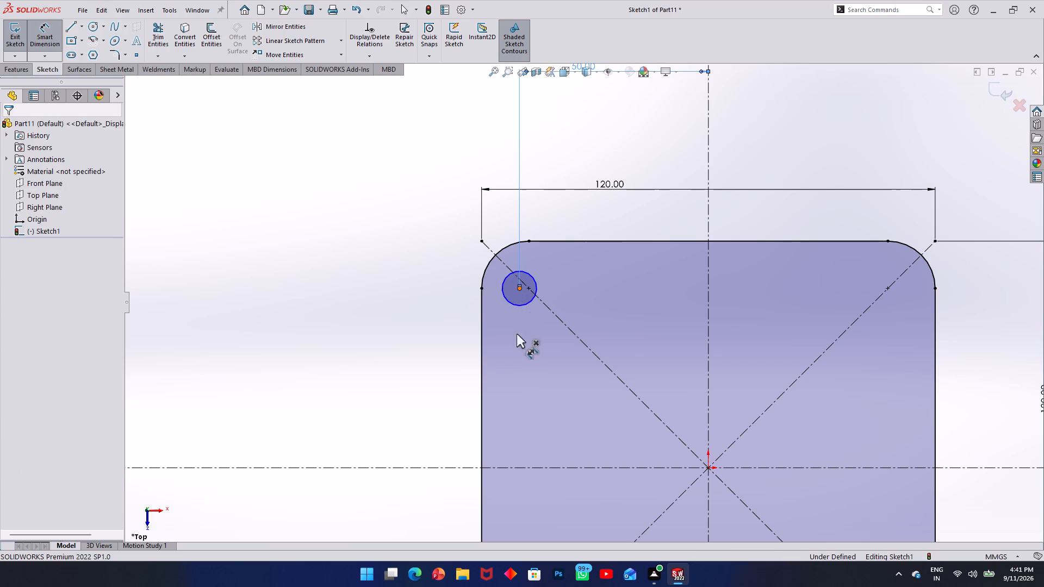
click(525, 466)
click(362, 393)
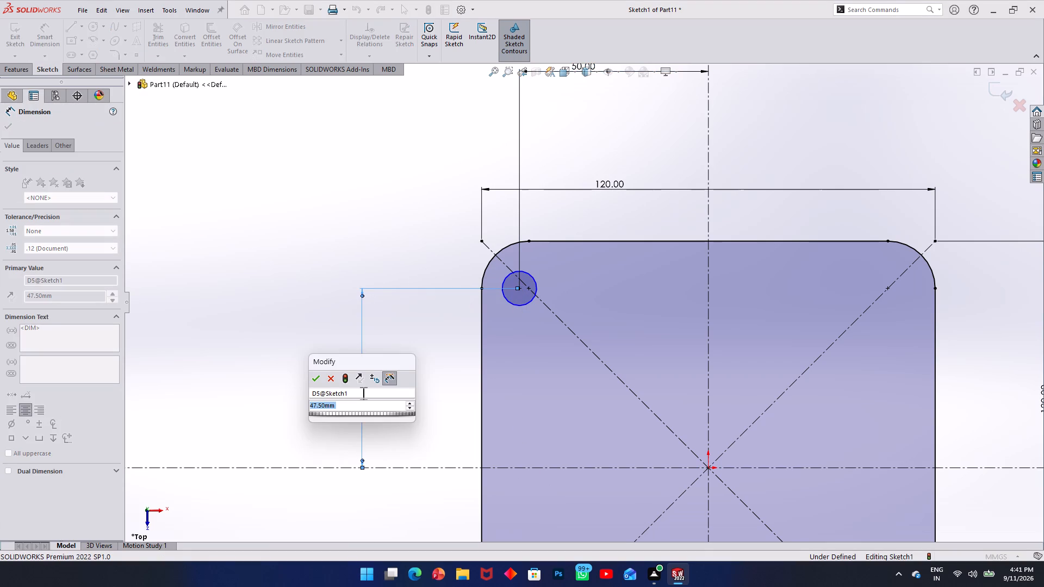
text(50)
key(Return)
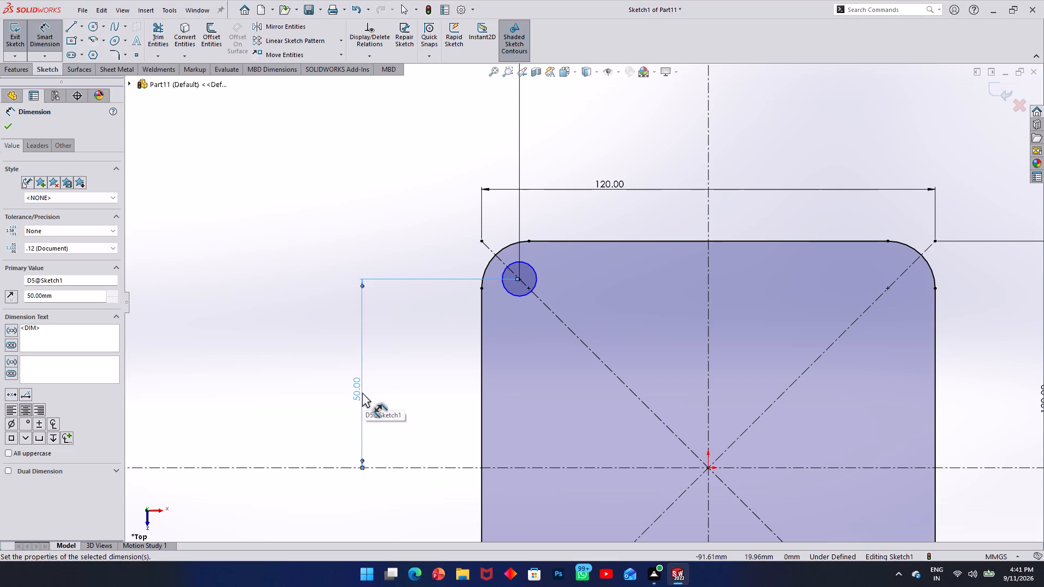
Dimension the corner circle's diameter as 6 mm.
click(526, 294)
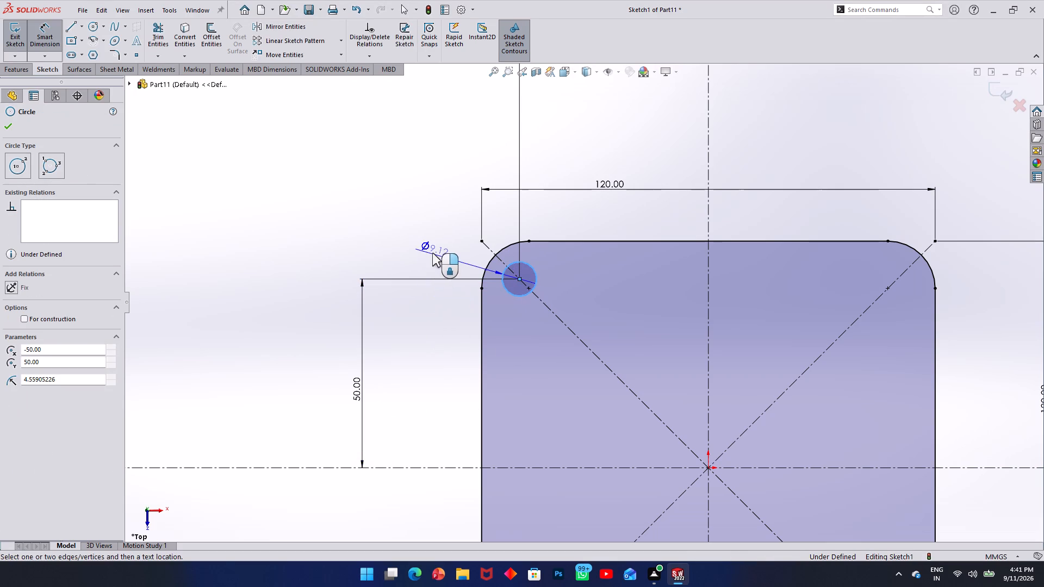
click(432, 249)
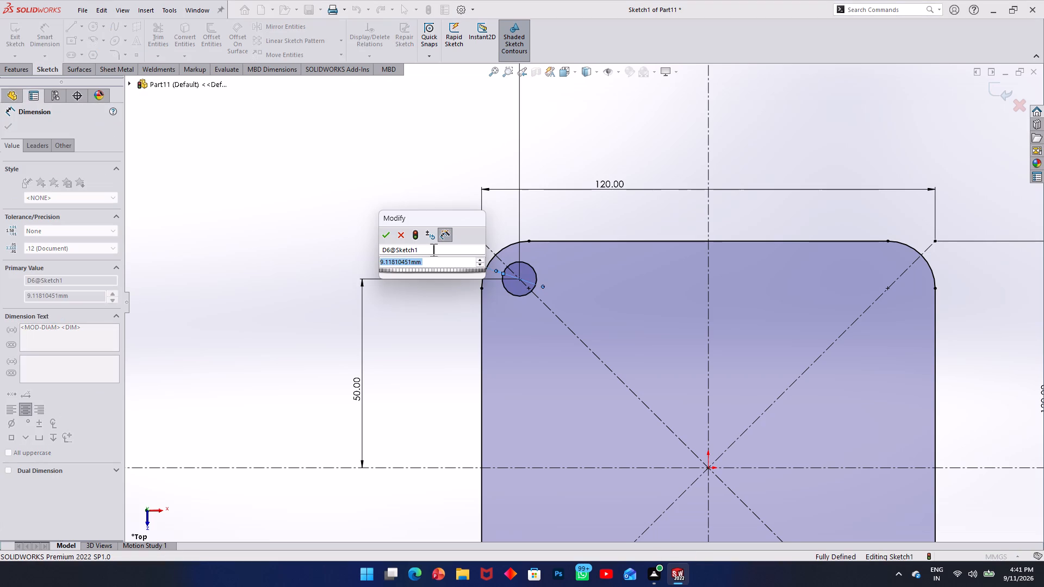
key(6)
key(Return)
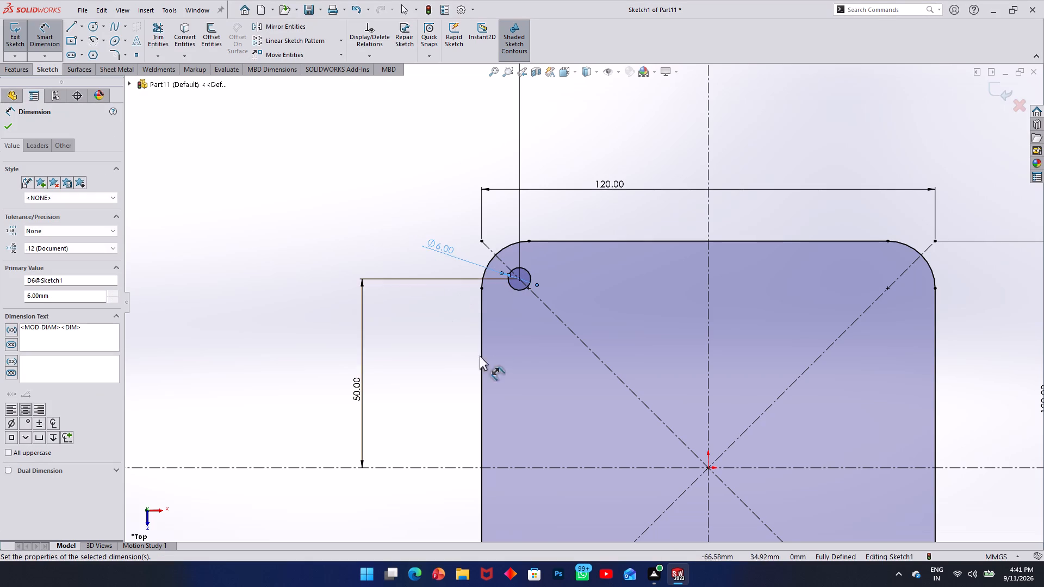
scroll(508, 364, up, 2)
scroll(680, 317, down, 2)
scroll(680, 316, up, 3)
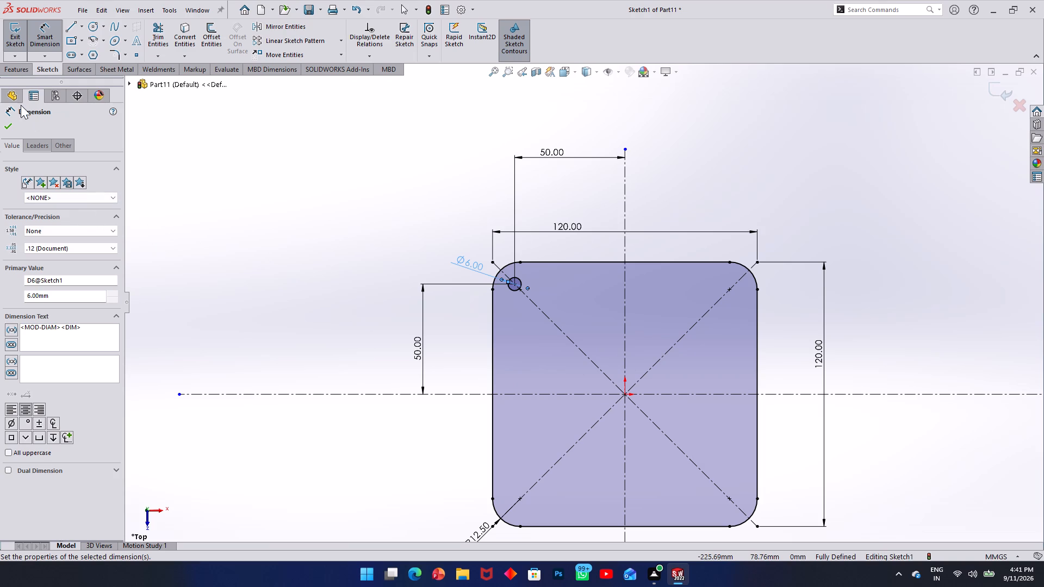
Mirror the 6 mm corner circle about the vertical centerline.
click(11, 126)
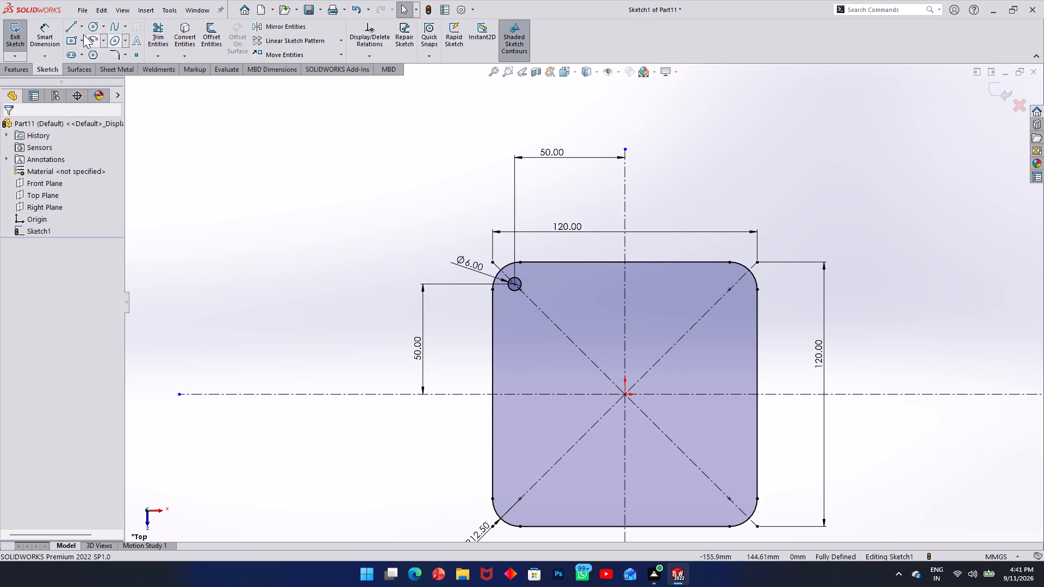
click(278, 27)
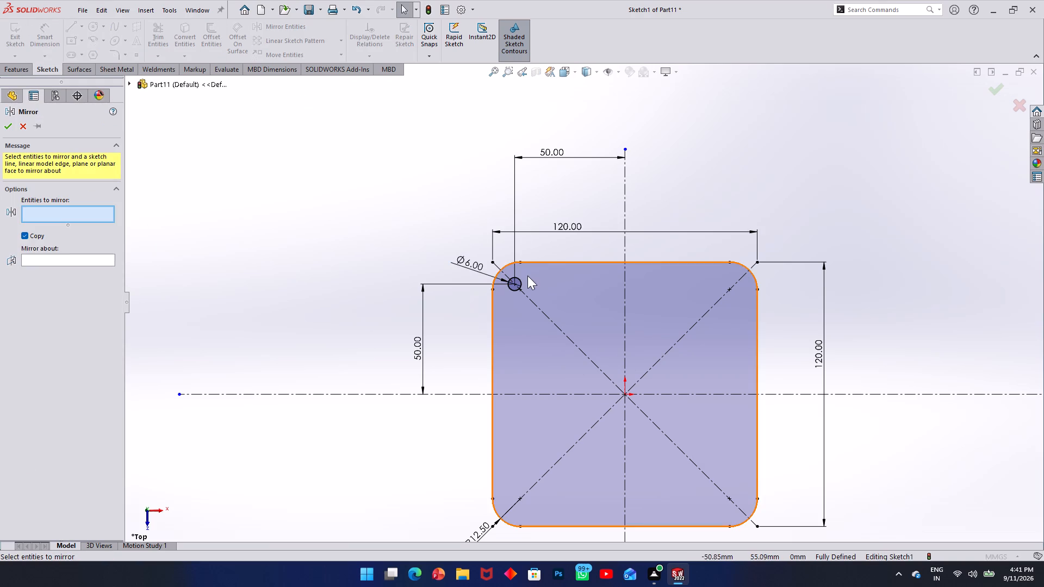
click(521, 283)
click(53, 263)
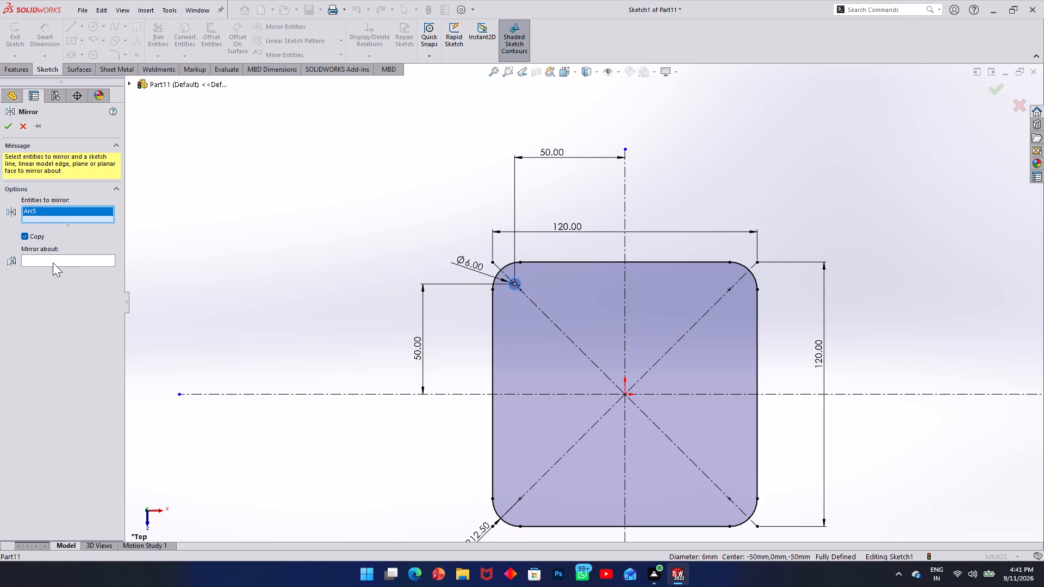
click(624, 309)
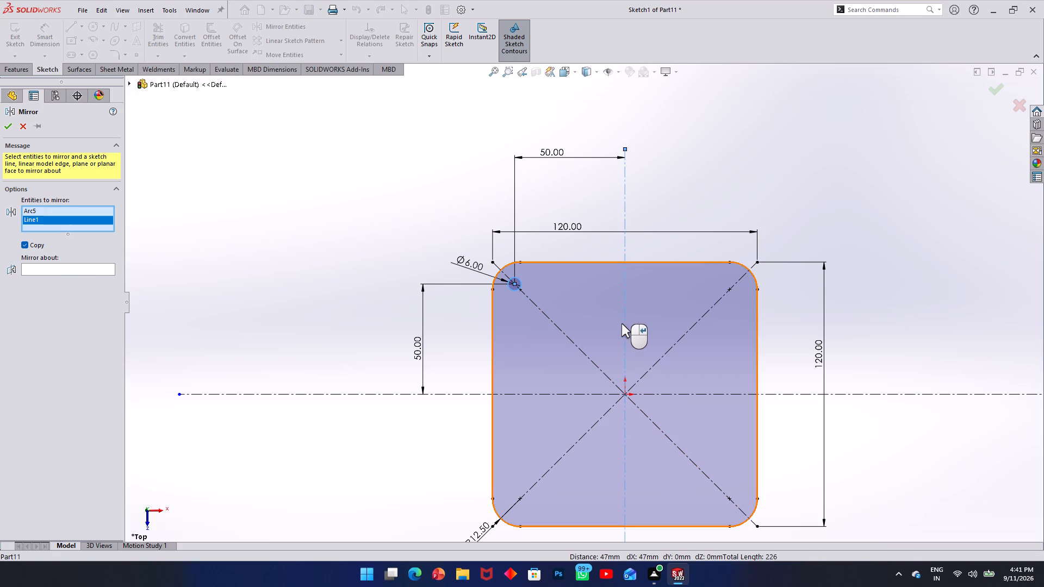
right_click(38, 218)
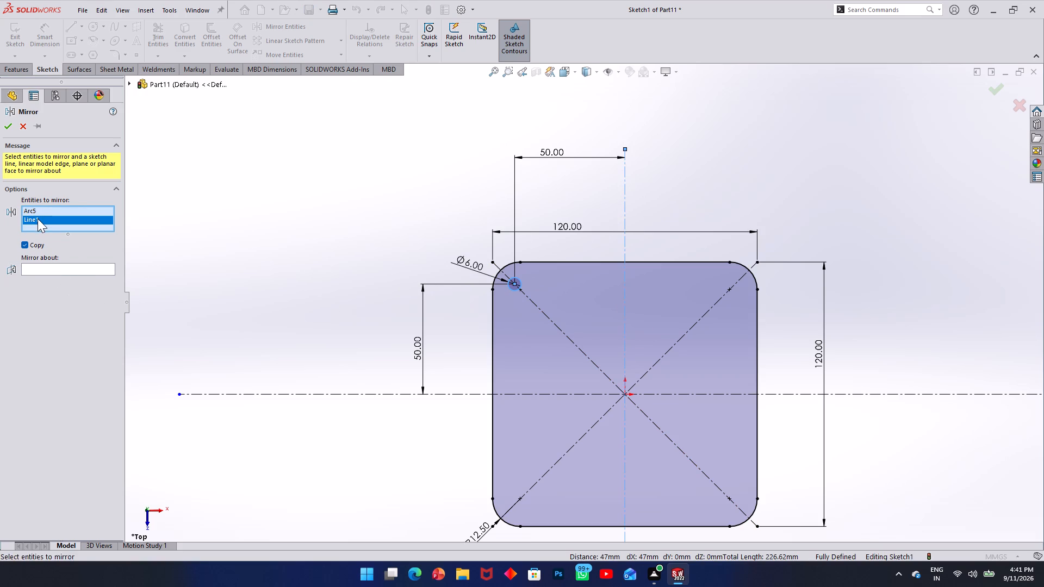
click(66, 239)
click(78, 260)
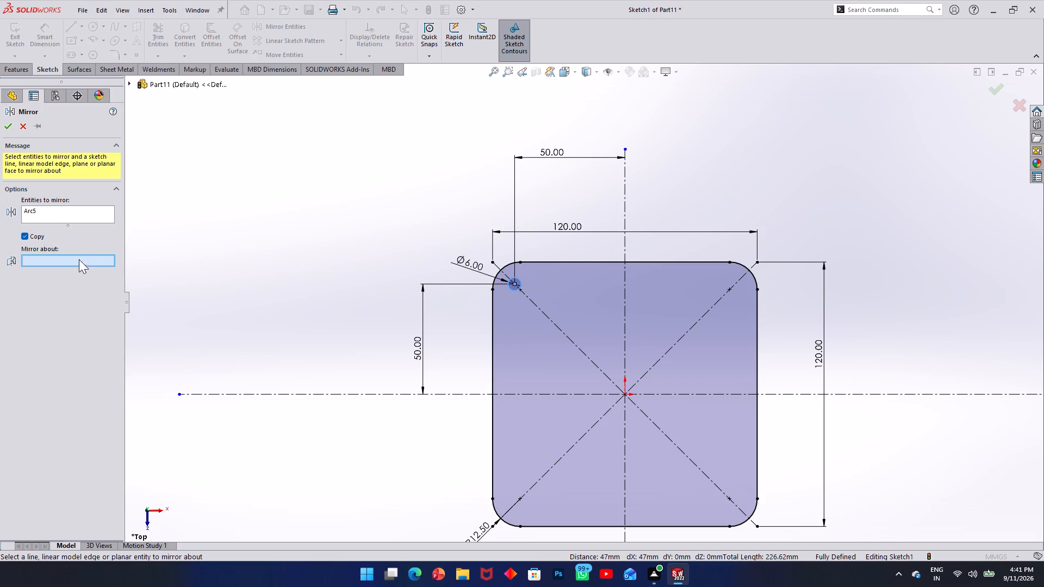
click(623, 310)
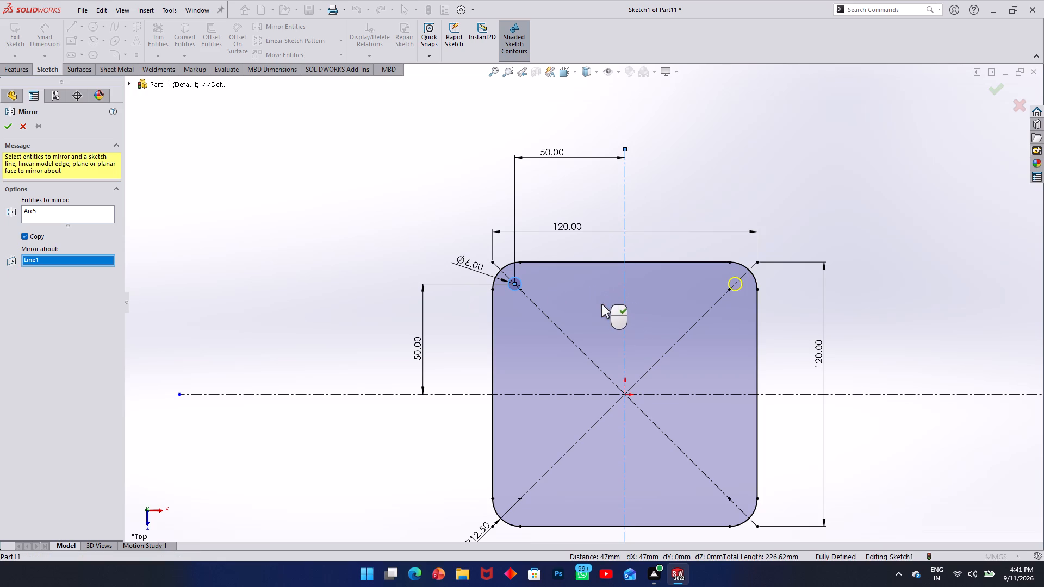
click(9, 126)
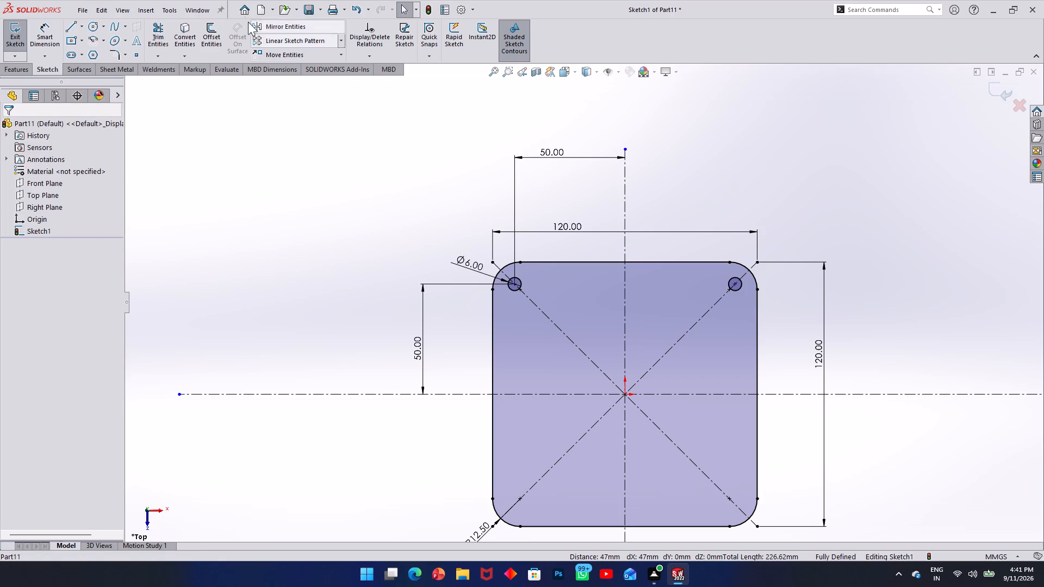
Mirror the two upper corner circles about the horizontal centerline.
click(265, 30)
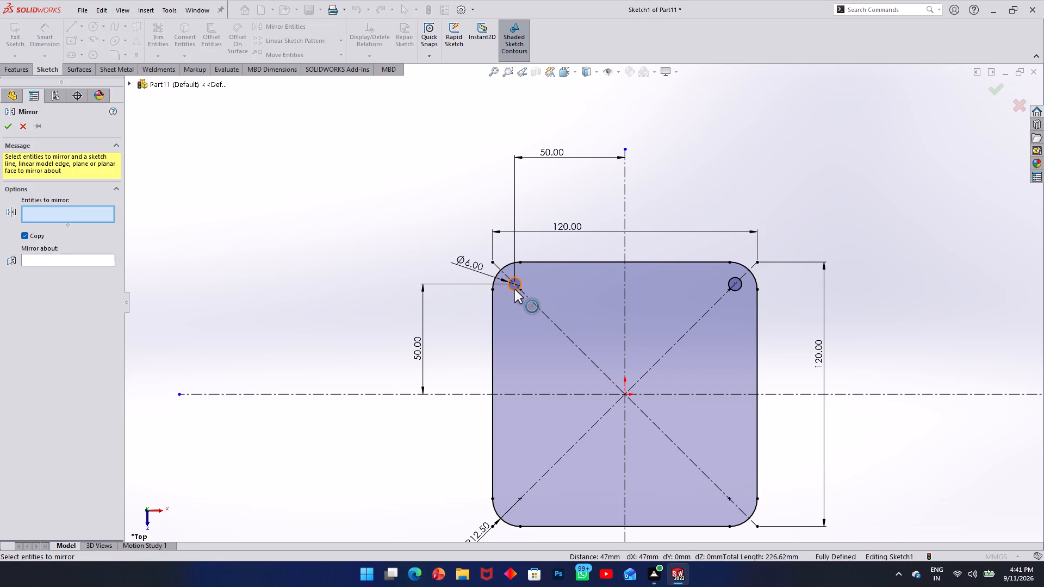
click(514, 289)
click(741, 289)
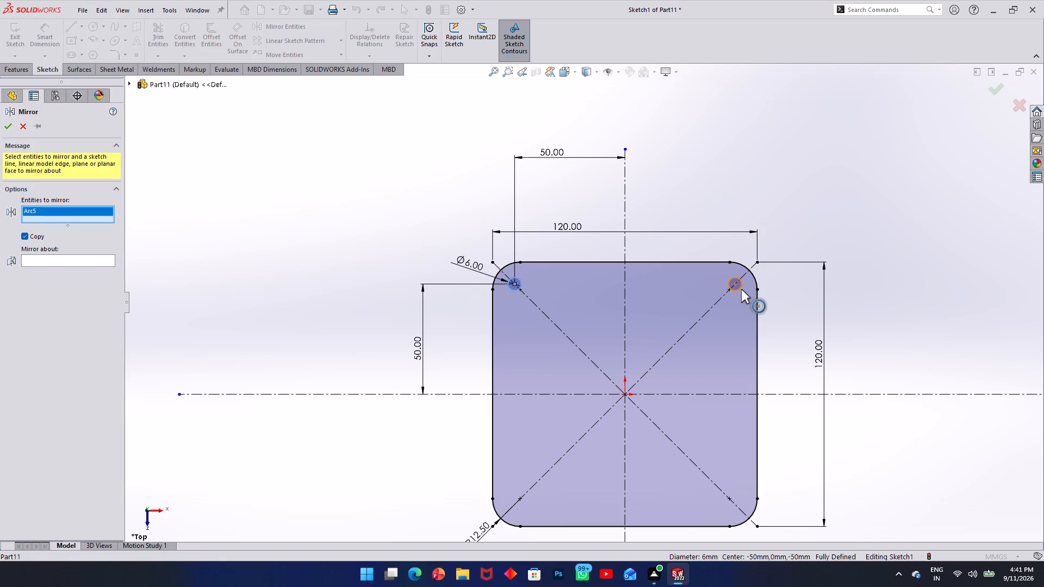
click(50, 267)
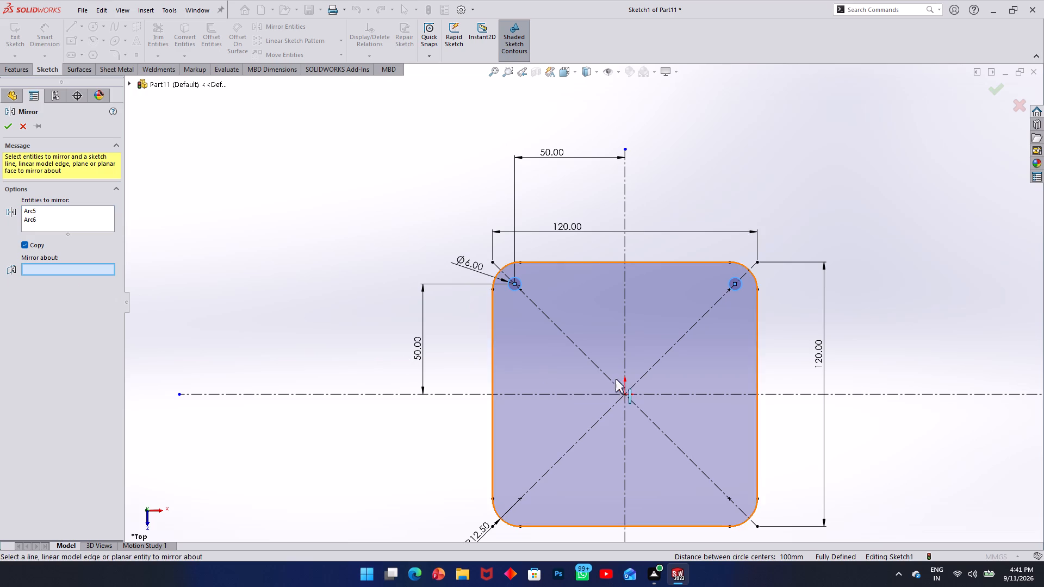
click(562, 392)
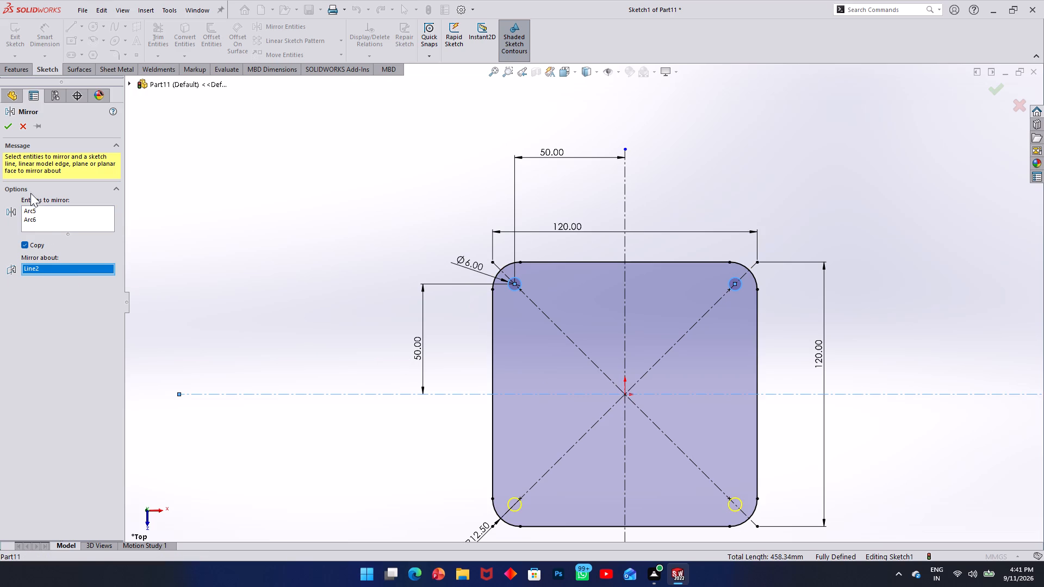
click(10, 128)
click(216, 192)
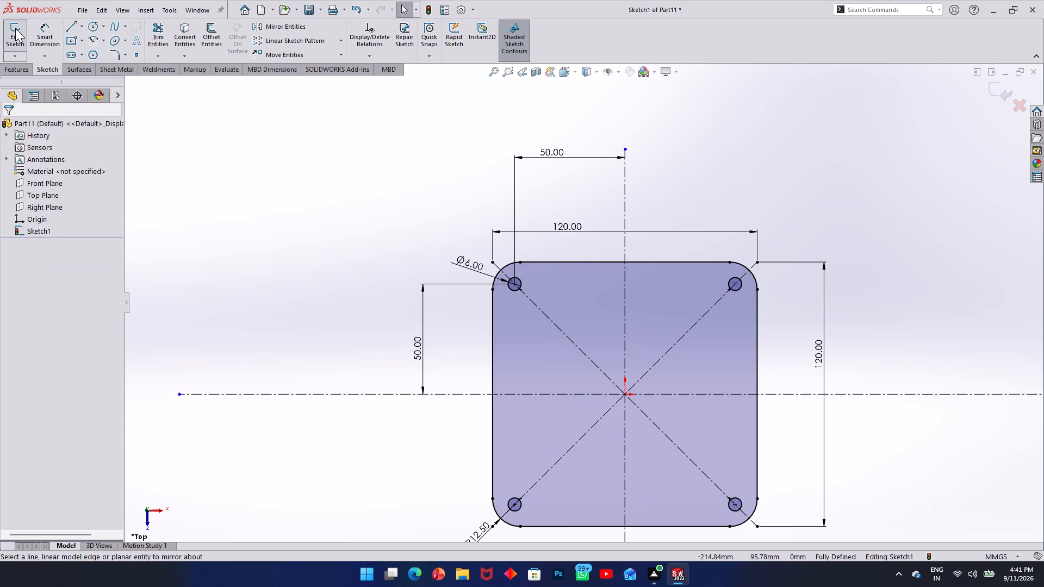
Exit the sketch and extrude the rounded square plate with its four corner holes to a blind depth of 32 mm.
click(15, 28)
click(18, 70)
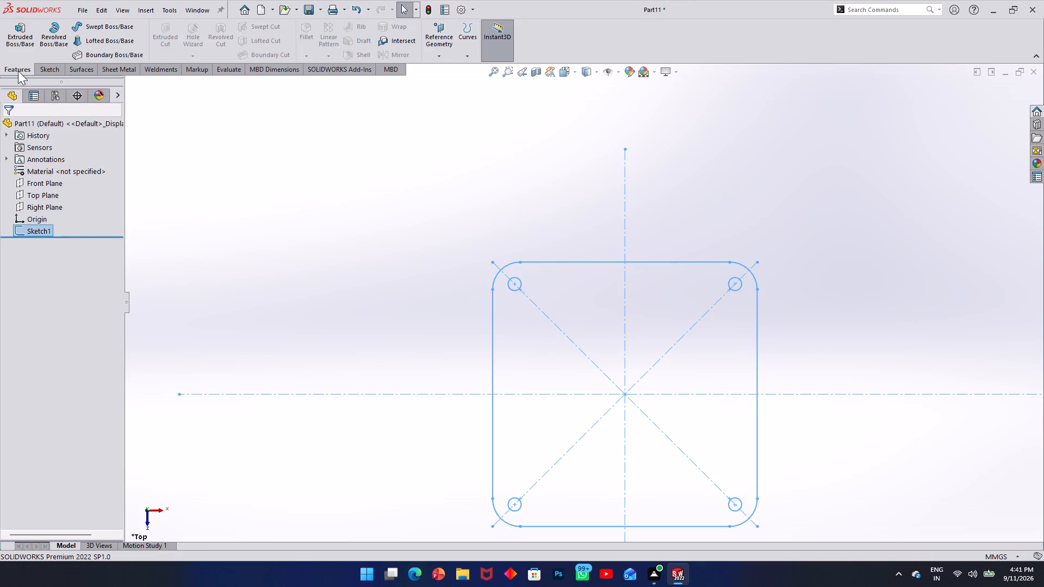
click(22, 39)
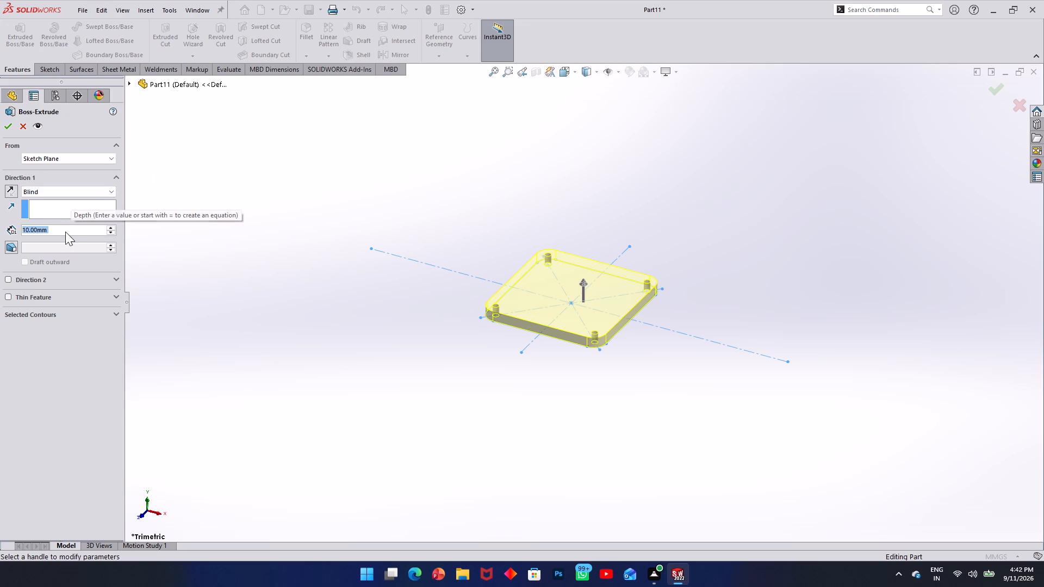
text(30)
key(BackSpace)
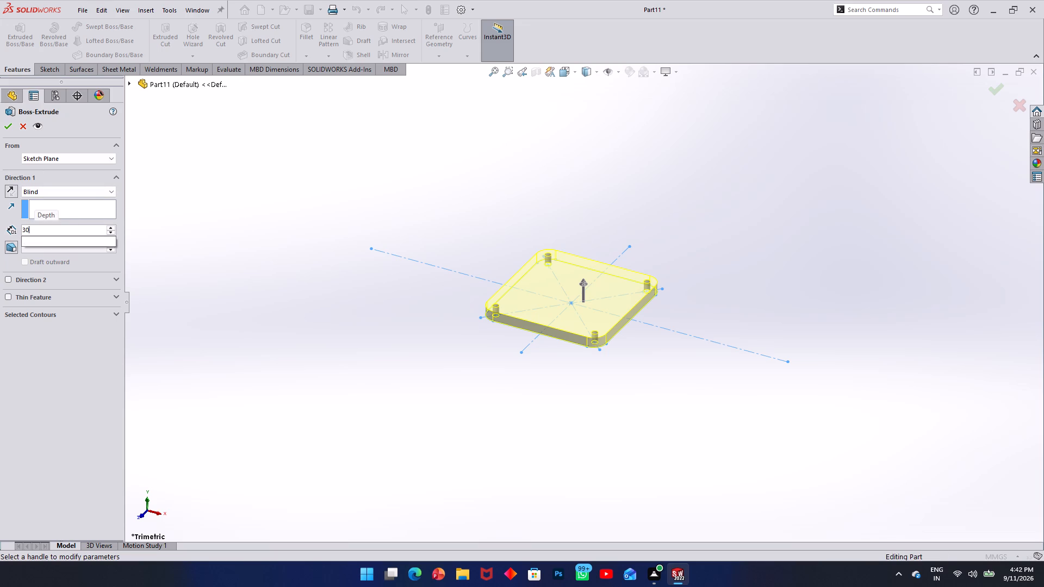
key(2)
key(Return)
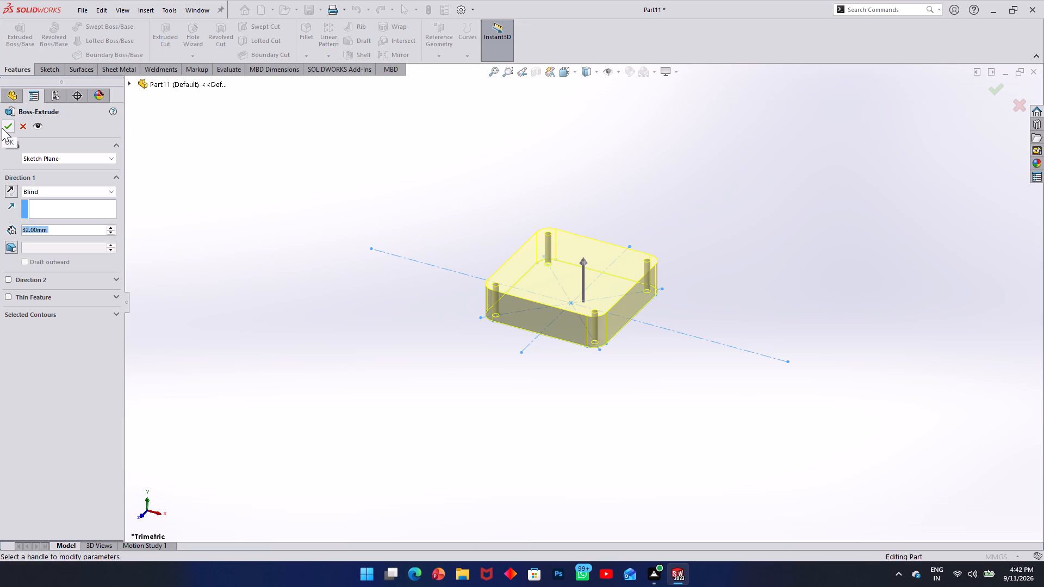
key(Return)
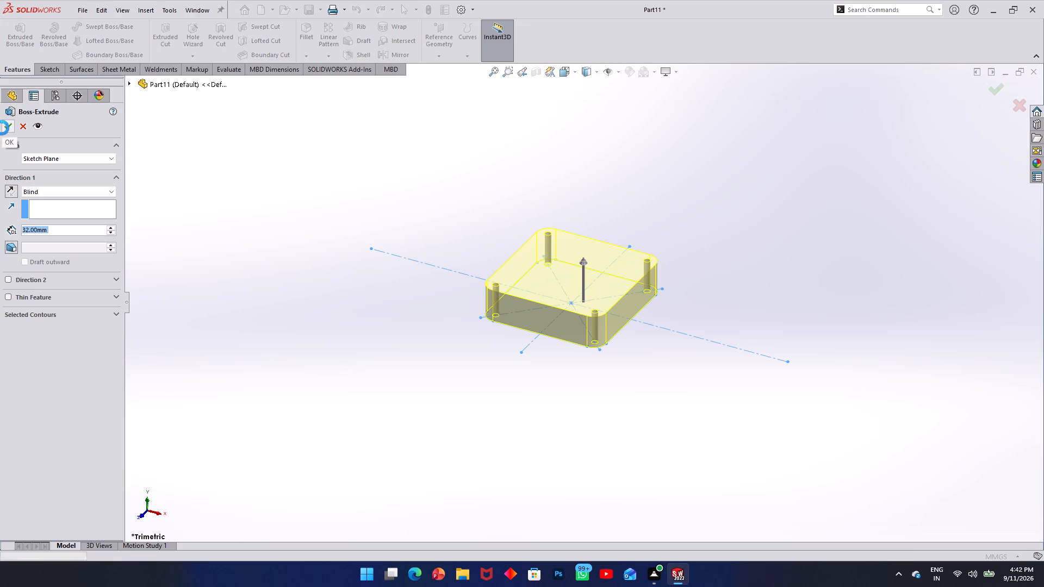
click(232, 247)
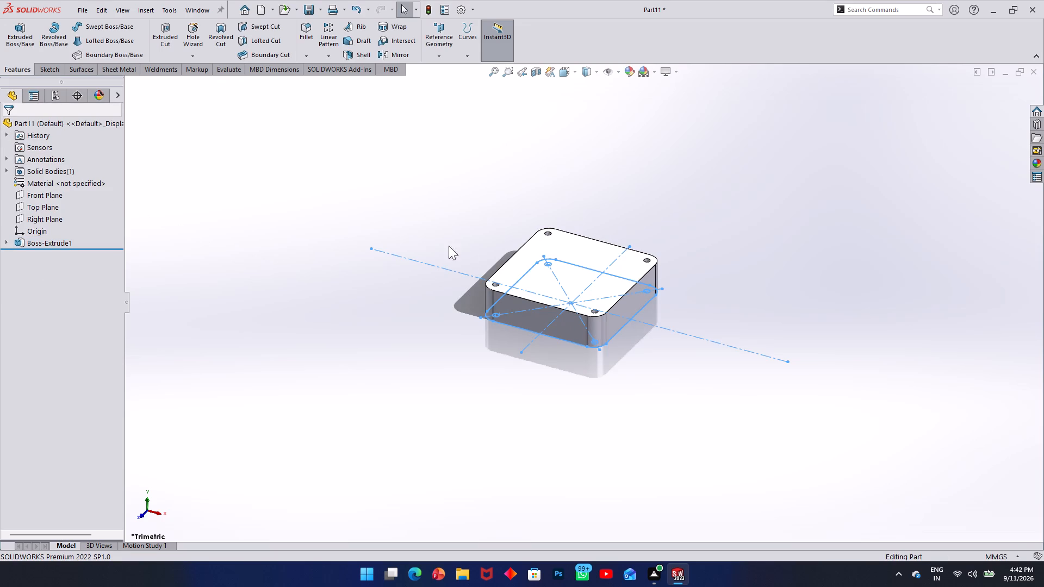
Edit the extrusion's base sketch, set the corner hole diameter to 12 mm, and exit the sketch.
scroll(542, 291, down, 3)
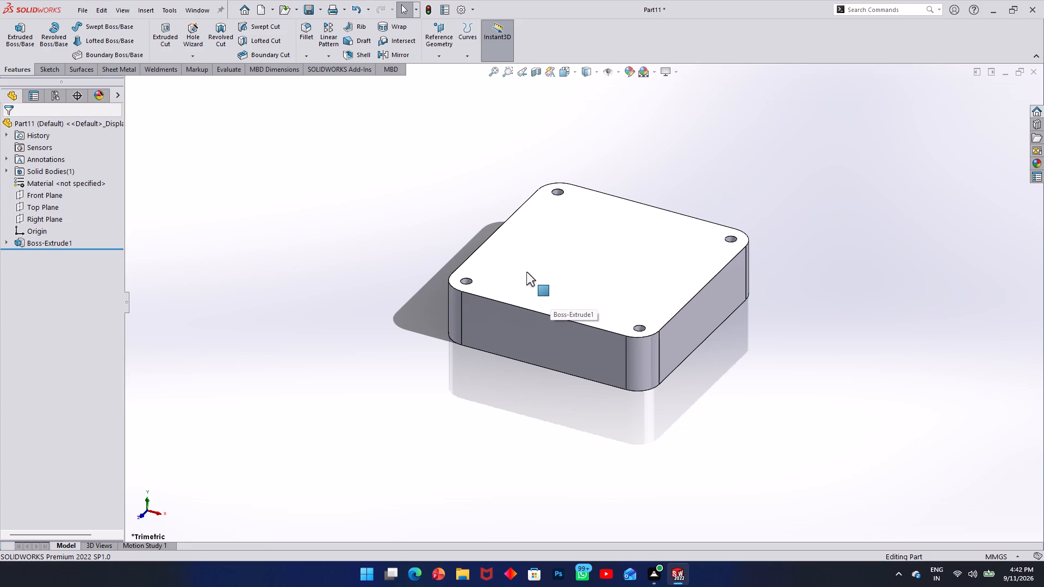
click(8, 241)
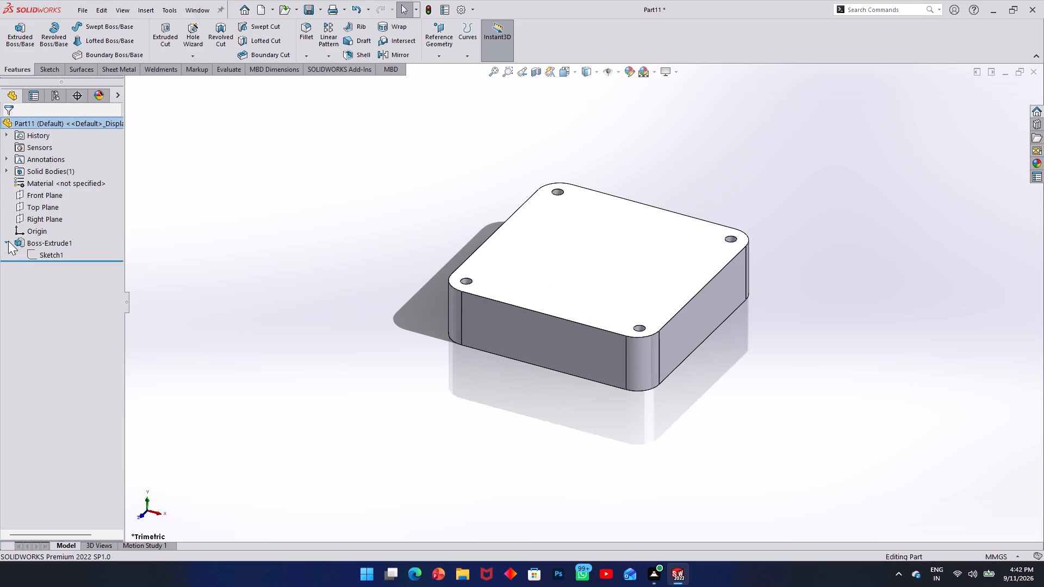
click(24, 252)
click(36, 254)
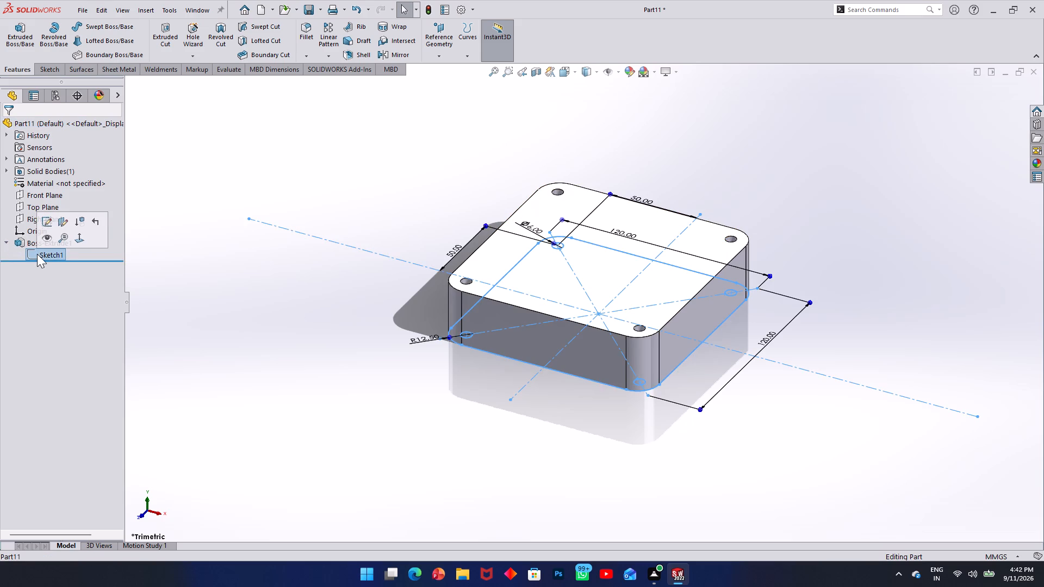
click(46, 226)
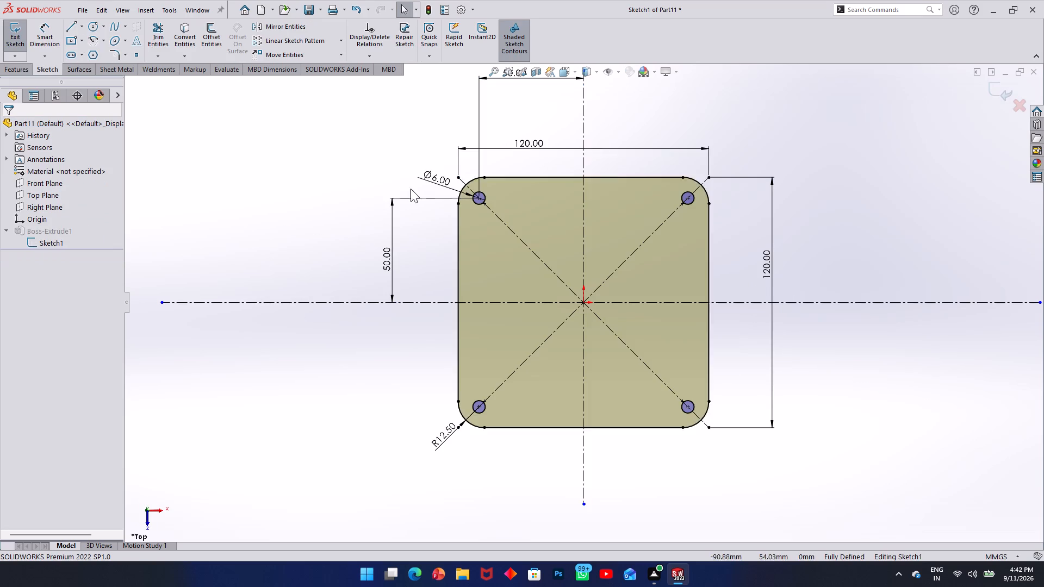
double_click(425, 179)
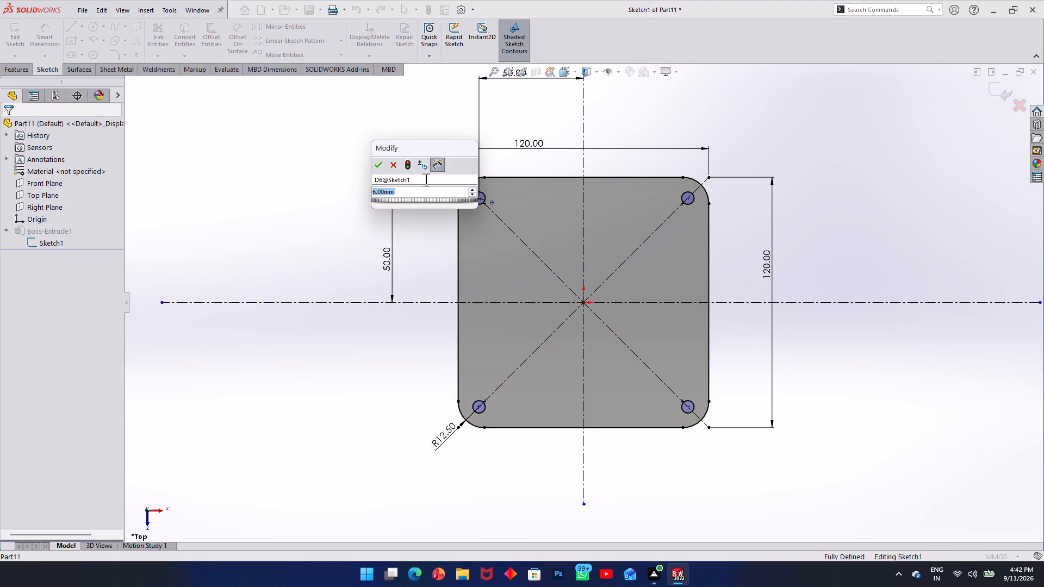
text(12)
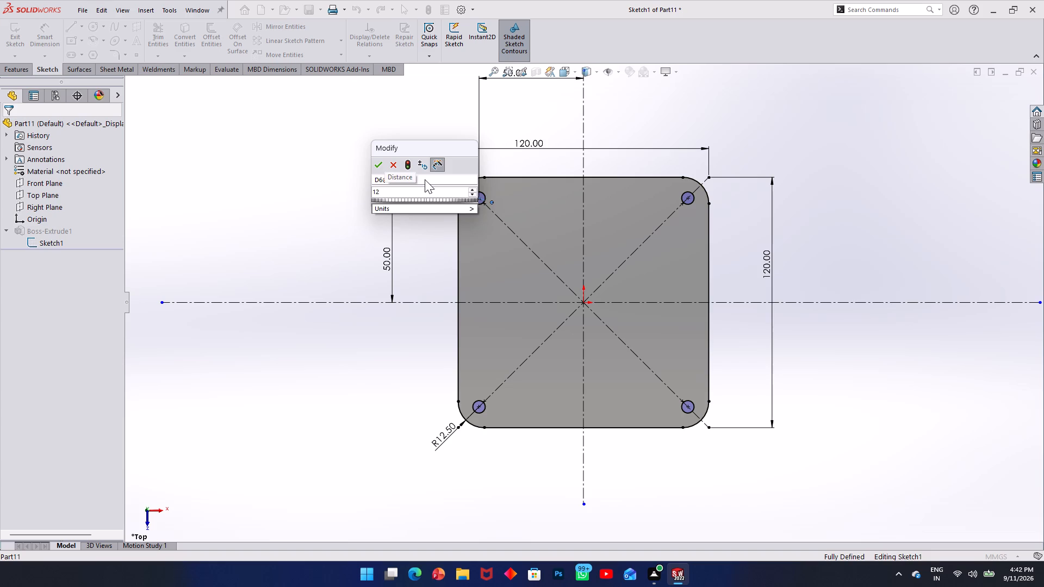
key(Return)
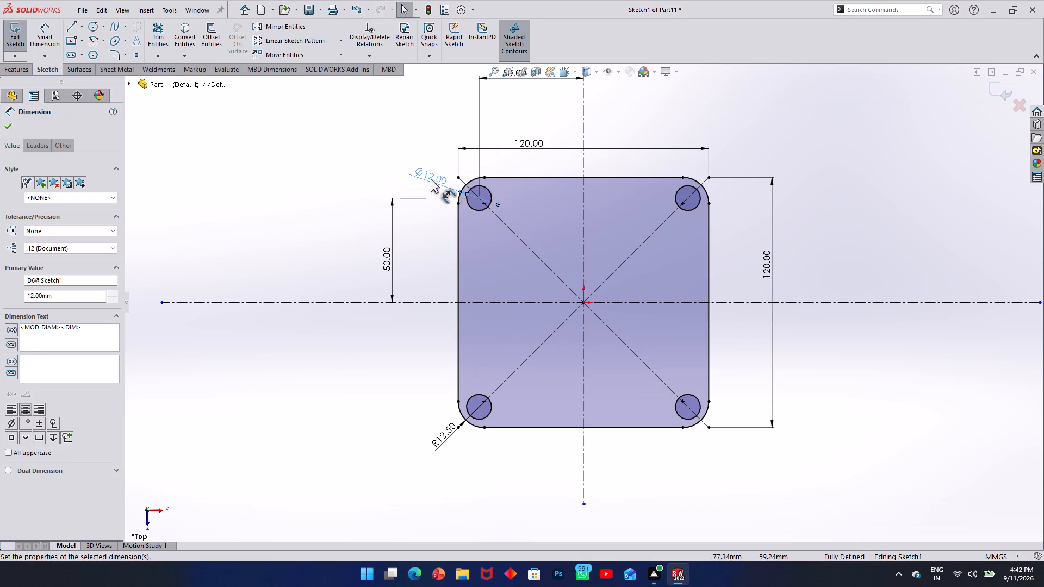
click(5, 122)
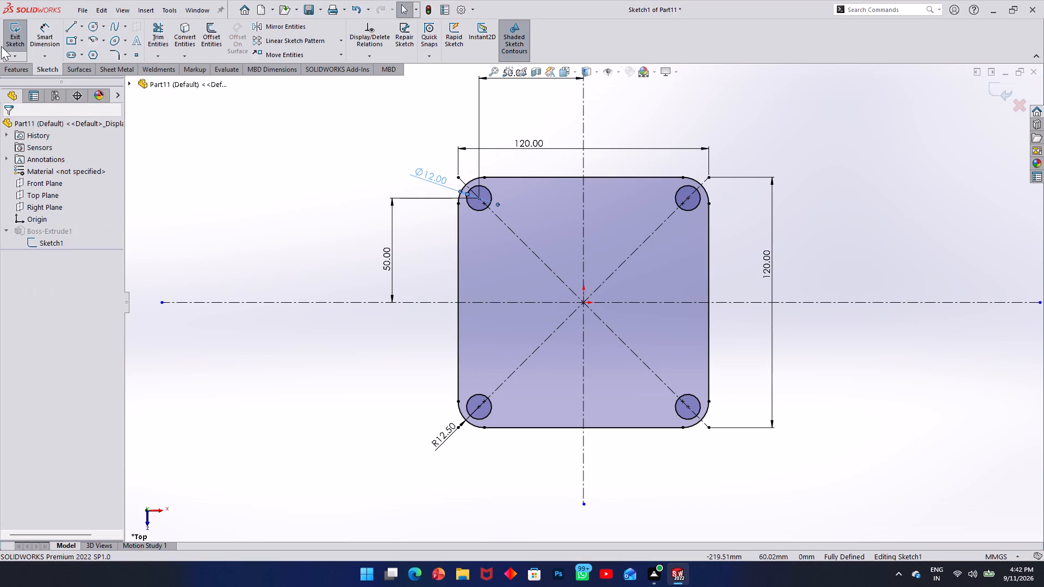
click(3, 35)
click(7, 35)
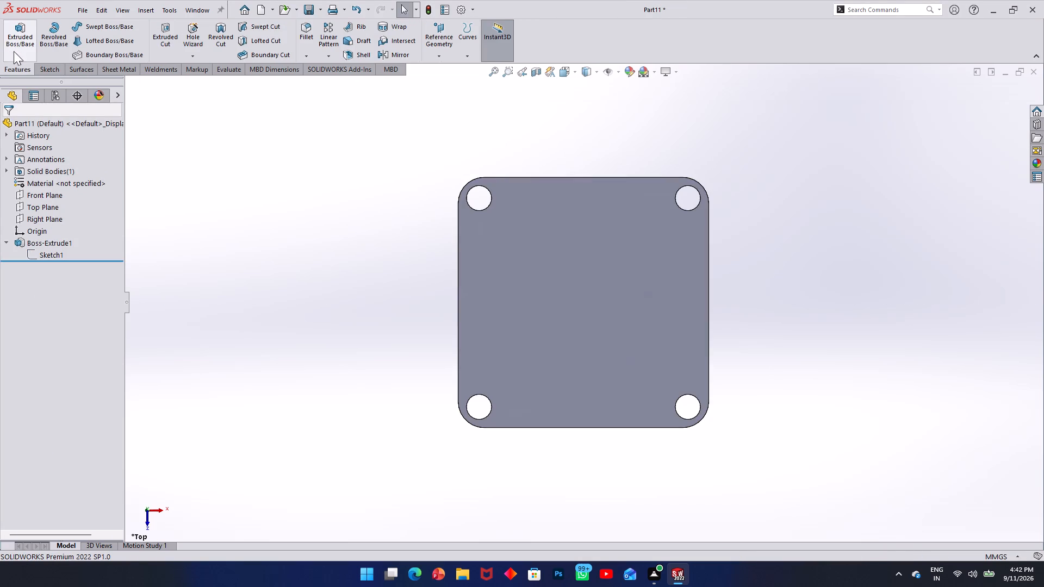
Start a sketch on the plate's top face and draw a circle about 37.5 mm in diameter centred on the origin.
middle_drag(296, 212, 216, 85)
scroll(294, 211, up, 1)
click(595, 279)
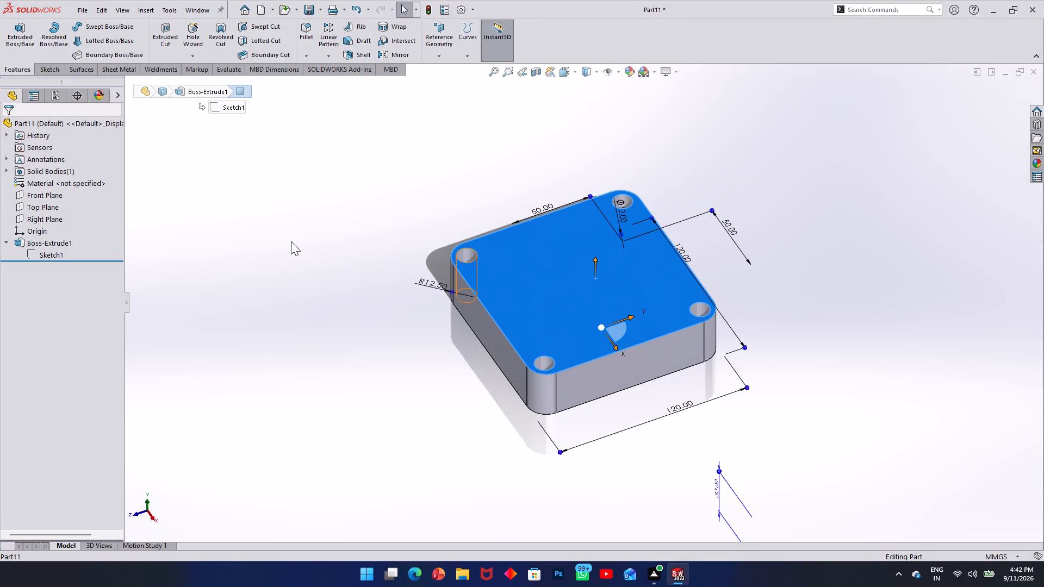
click(45, 71)
click(5, 23)
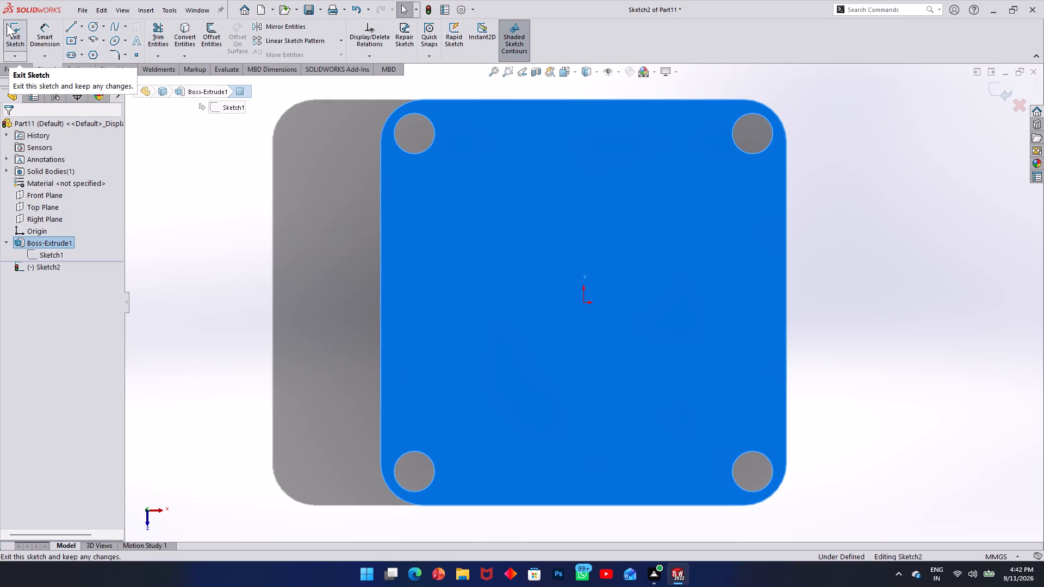
click(91, 26)
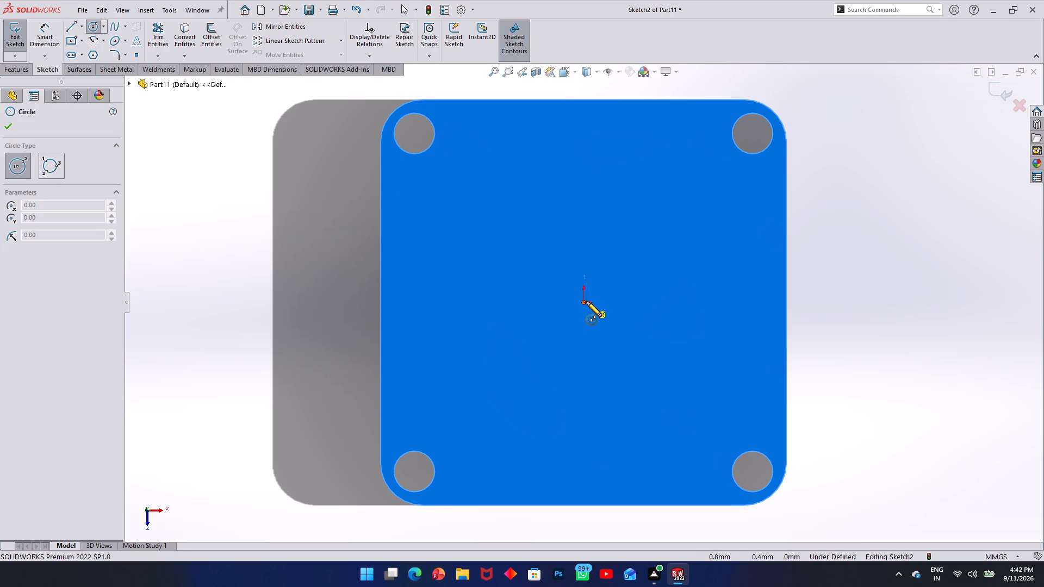
click(584, 302)
click(644, 320)
Dimension the central circle's diameter as 92 mm and exit the sketch.
click(52, 20)
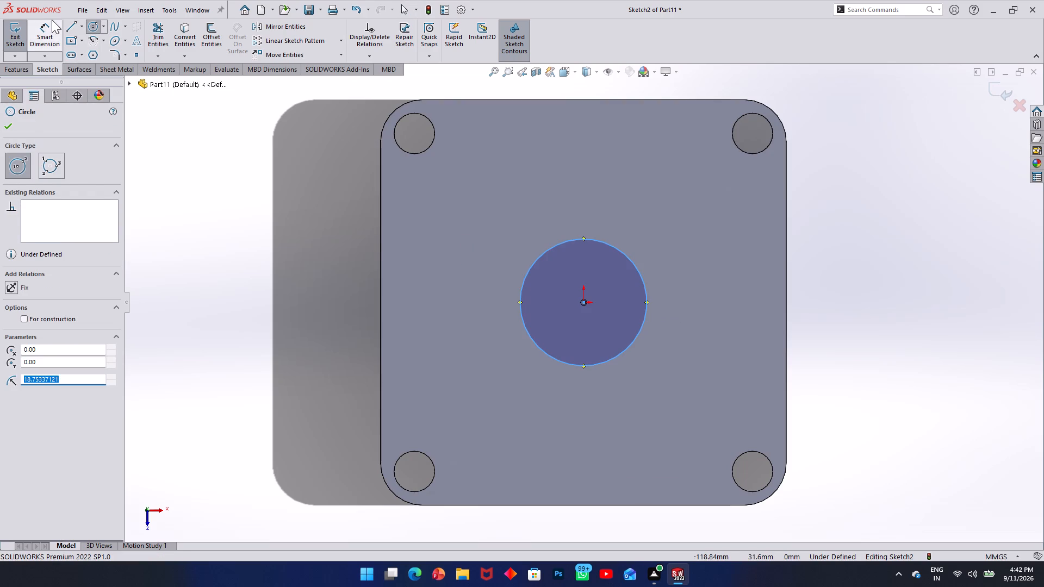
click(627, 259)
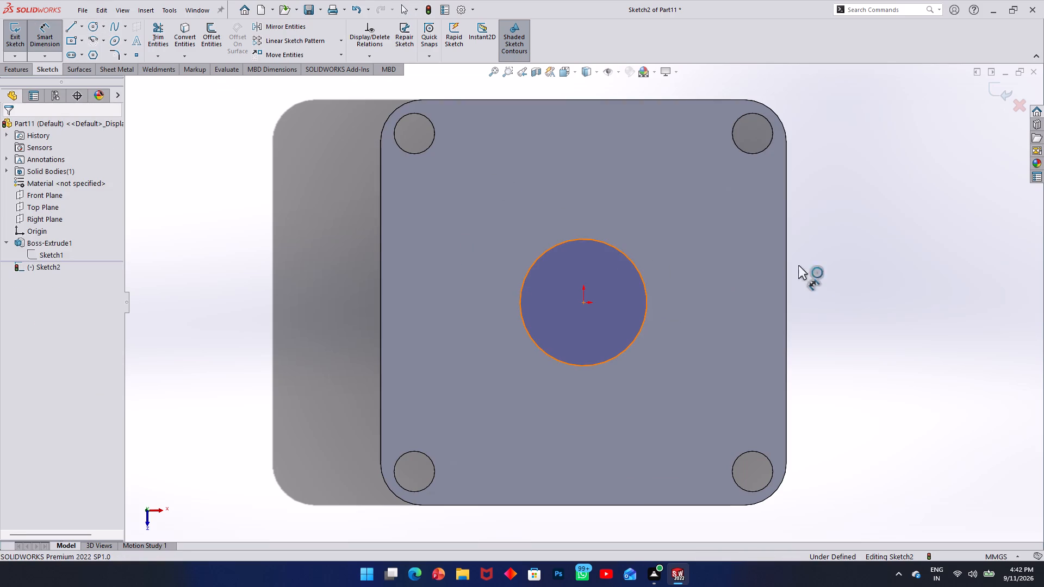
click(868, 283)
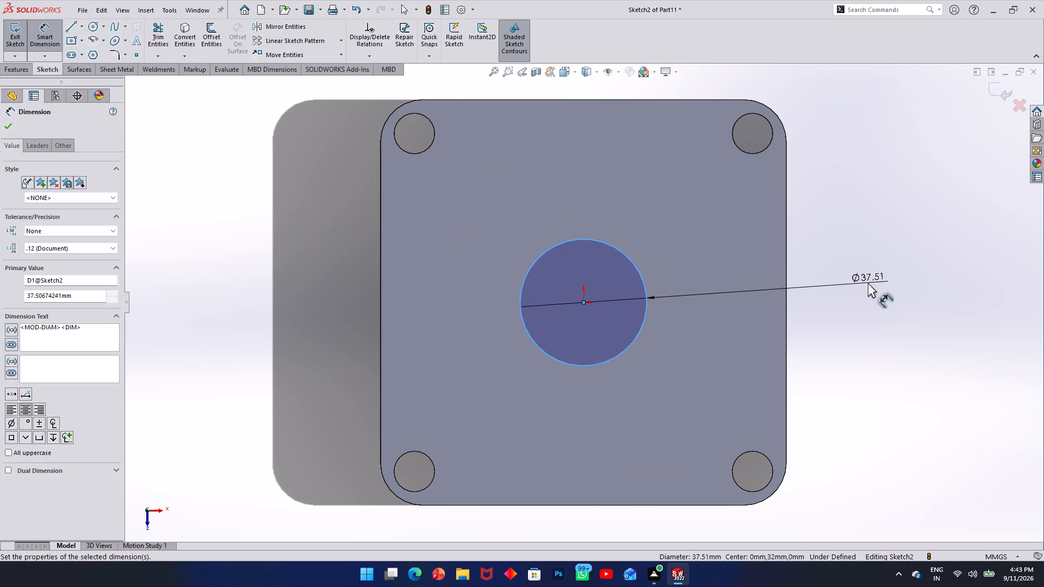
text(92)
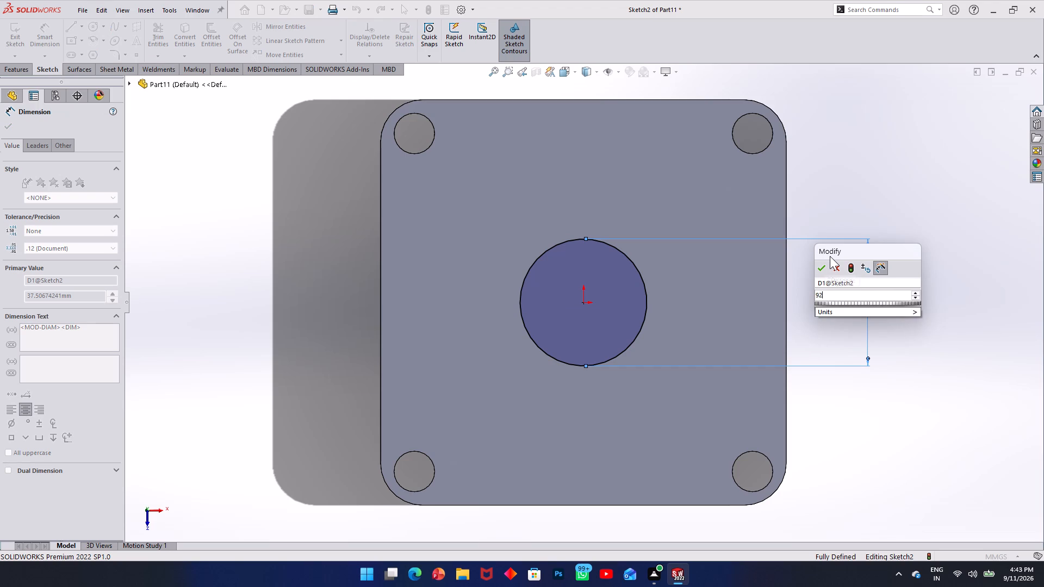
key(Return)
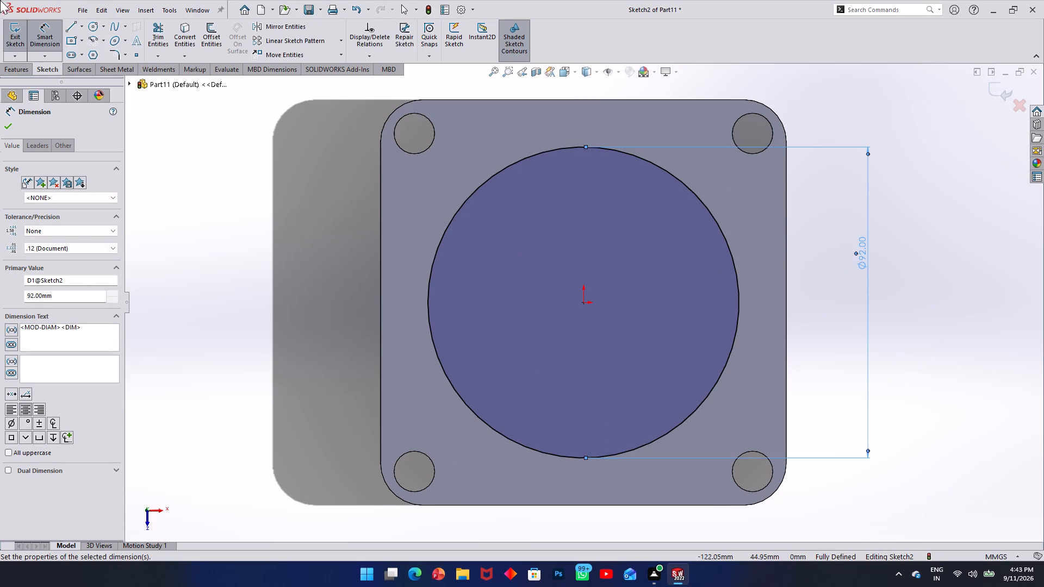
click(9, 128)
click(9, 44)
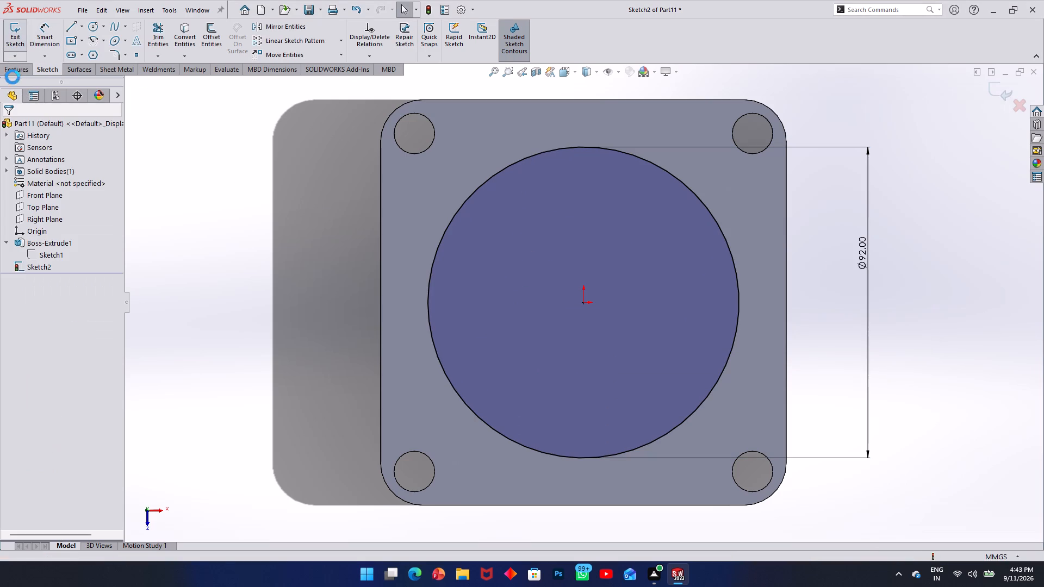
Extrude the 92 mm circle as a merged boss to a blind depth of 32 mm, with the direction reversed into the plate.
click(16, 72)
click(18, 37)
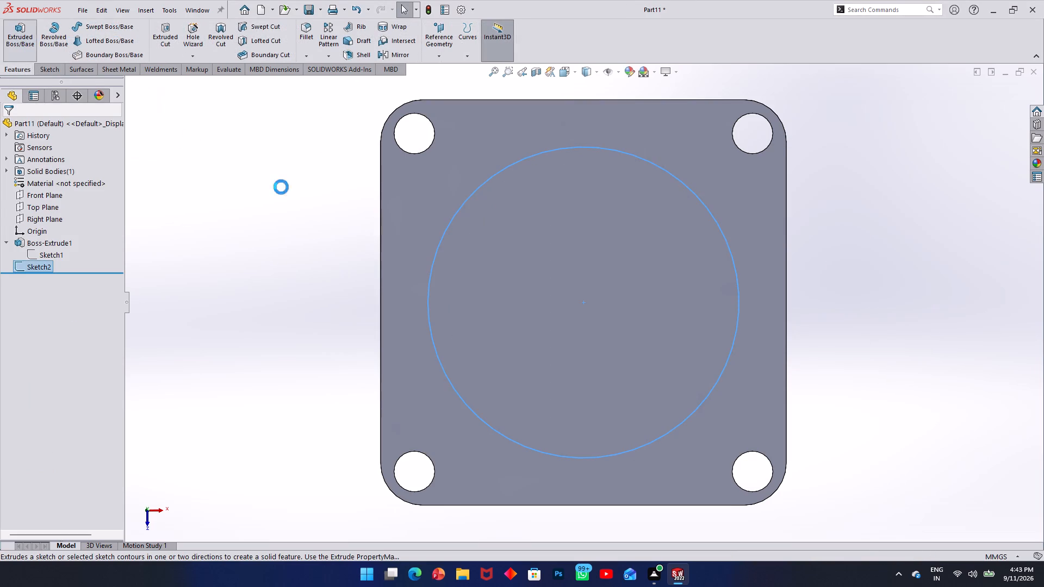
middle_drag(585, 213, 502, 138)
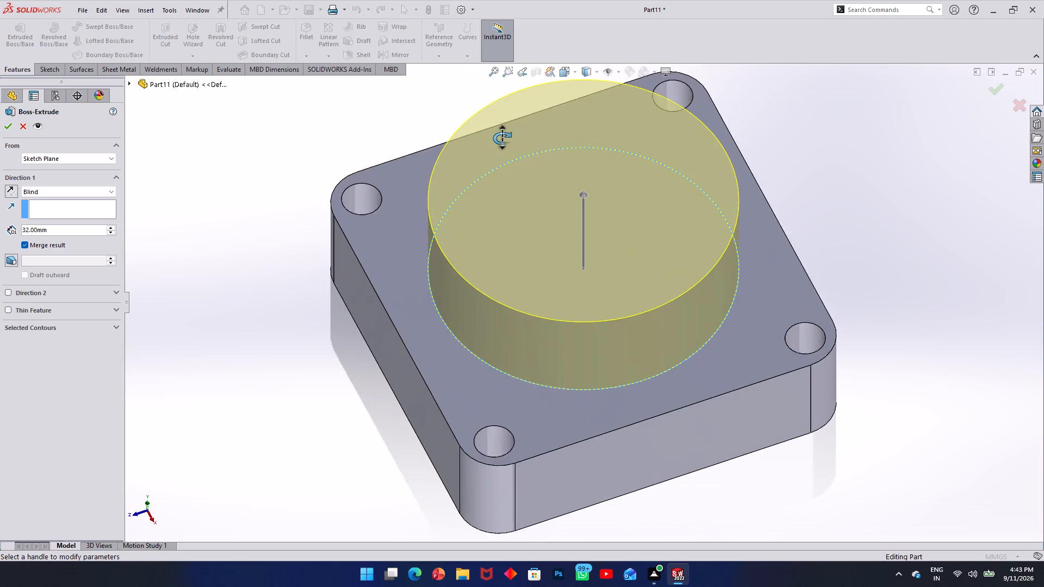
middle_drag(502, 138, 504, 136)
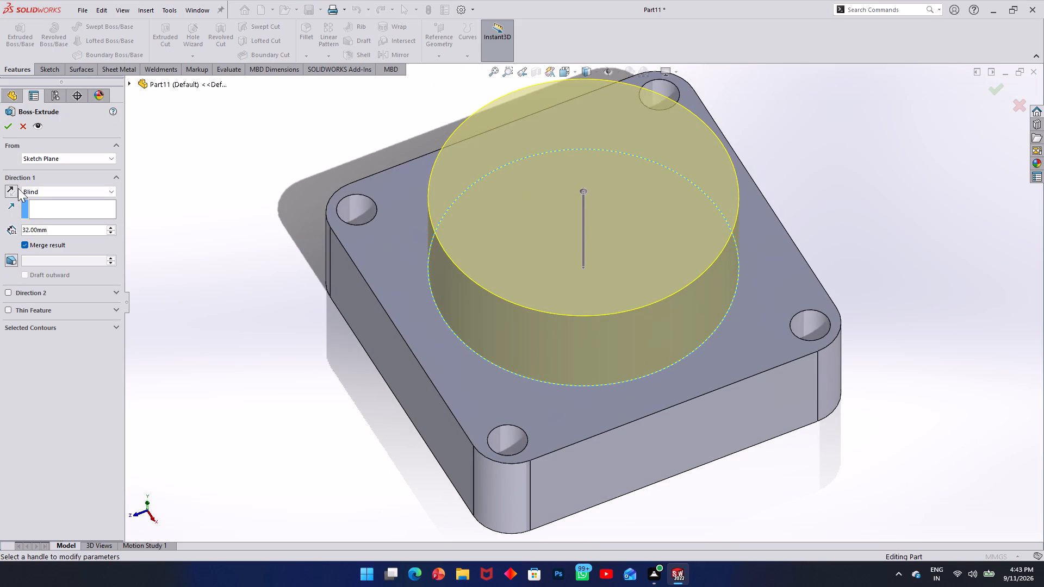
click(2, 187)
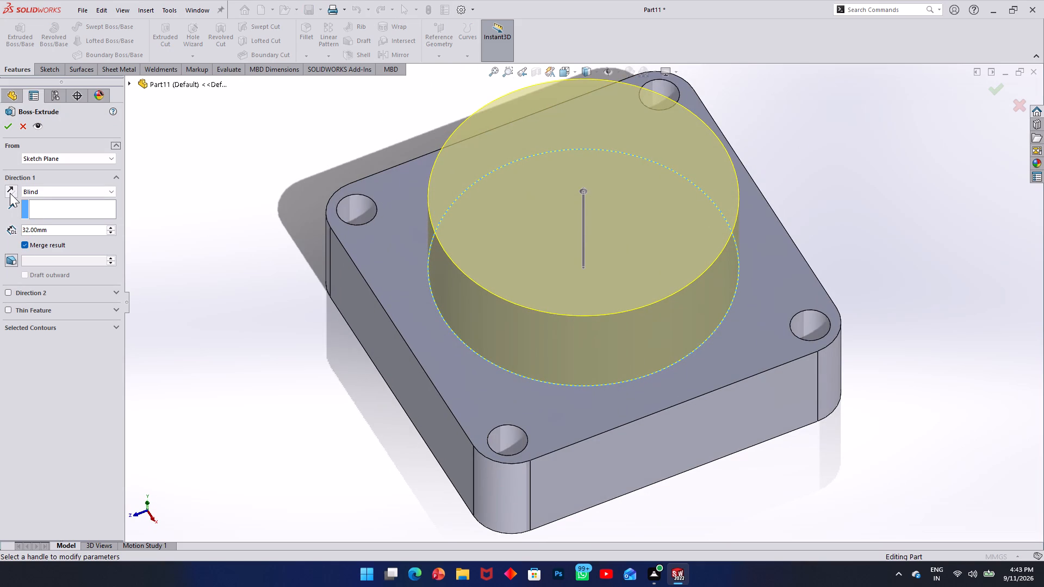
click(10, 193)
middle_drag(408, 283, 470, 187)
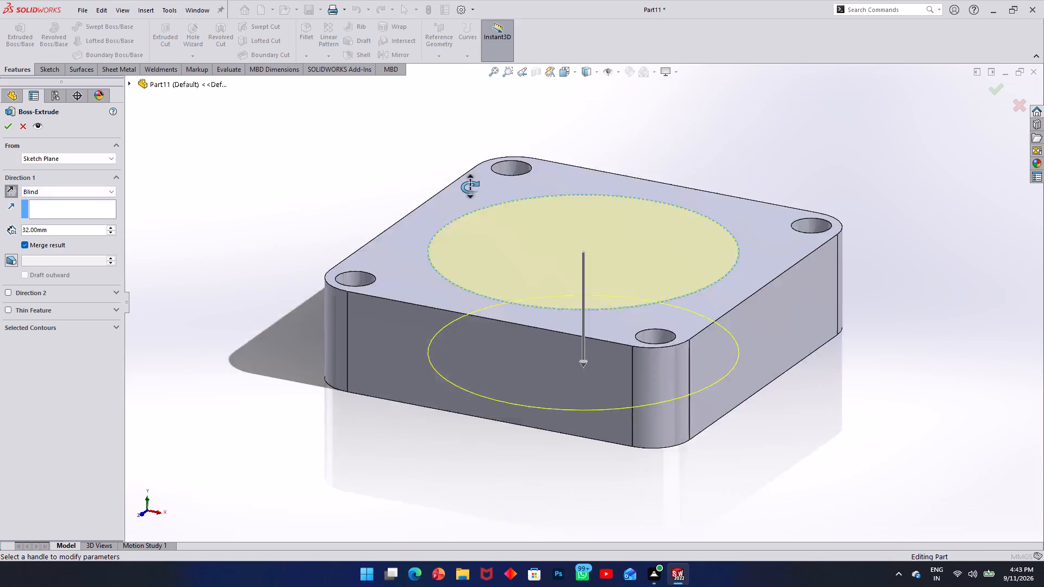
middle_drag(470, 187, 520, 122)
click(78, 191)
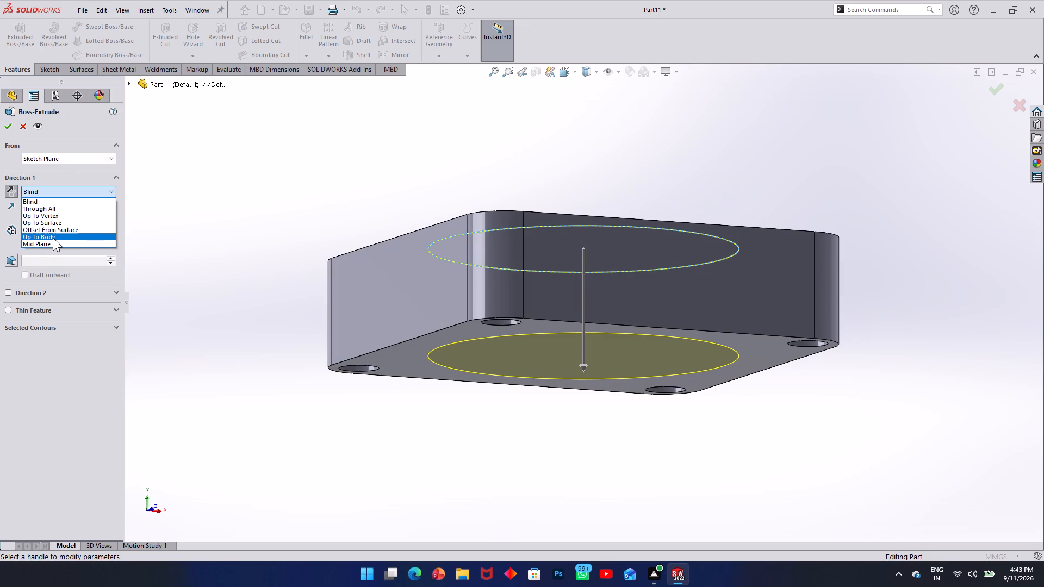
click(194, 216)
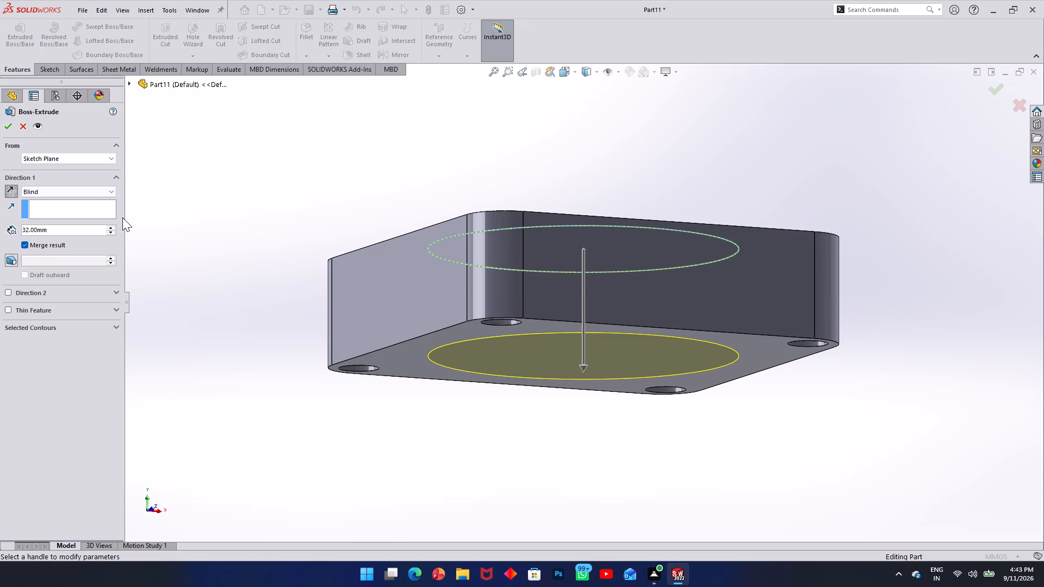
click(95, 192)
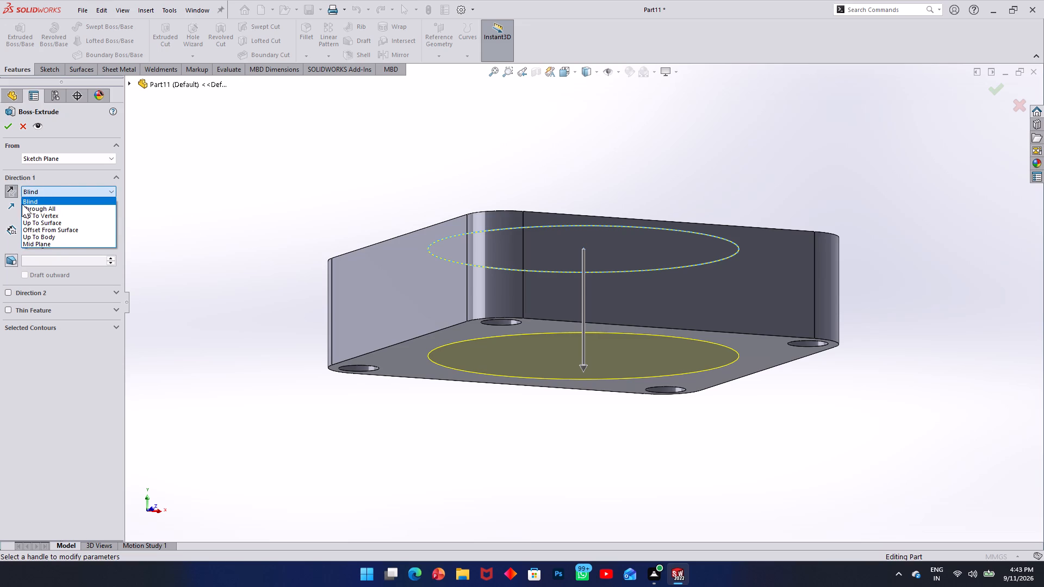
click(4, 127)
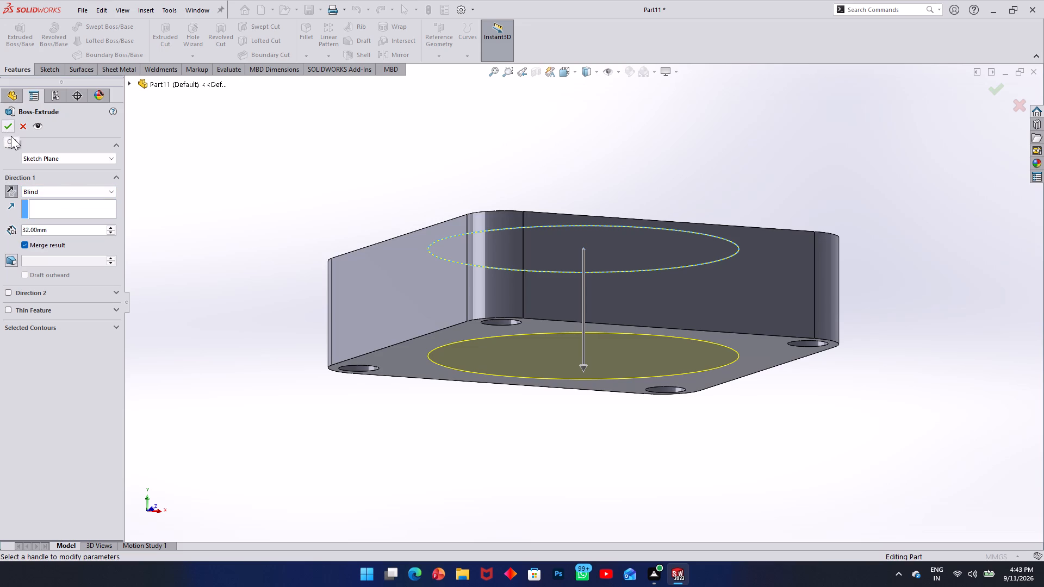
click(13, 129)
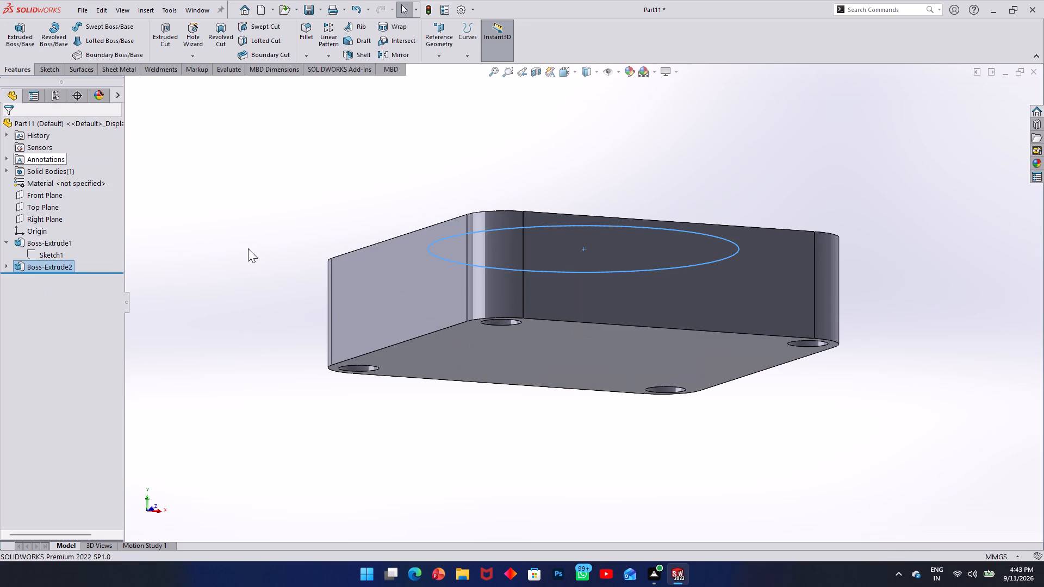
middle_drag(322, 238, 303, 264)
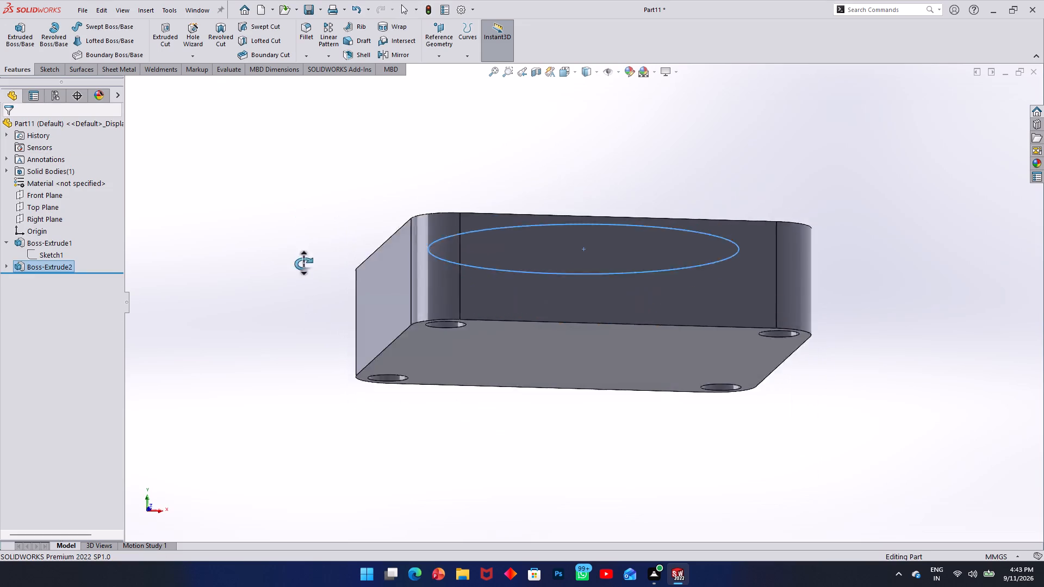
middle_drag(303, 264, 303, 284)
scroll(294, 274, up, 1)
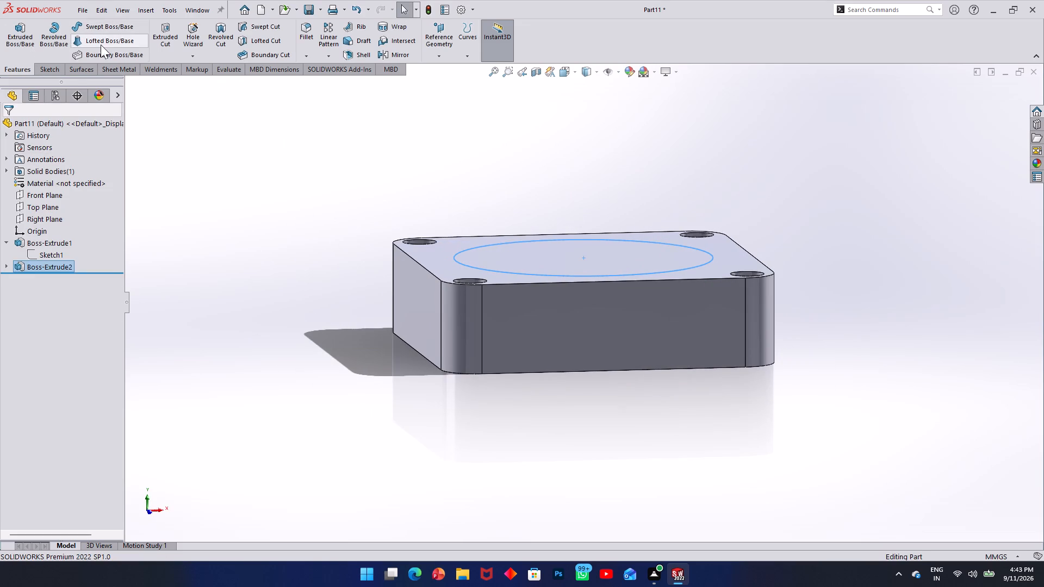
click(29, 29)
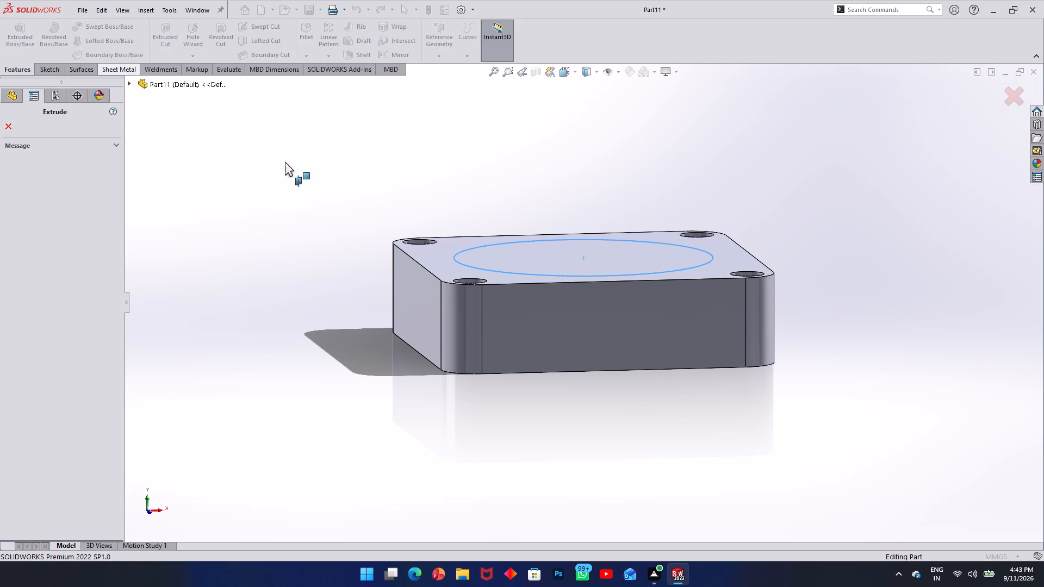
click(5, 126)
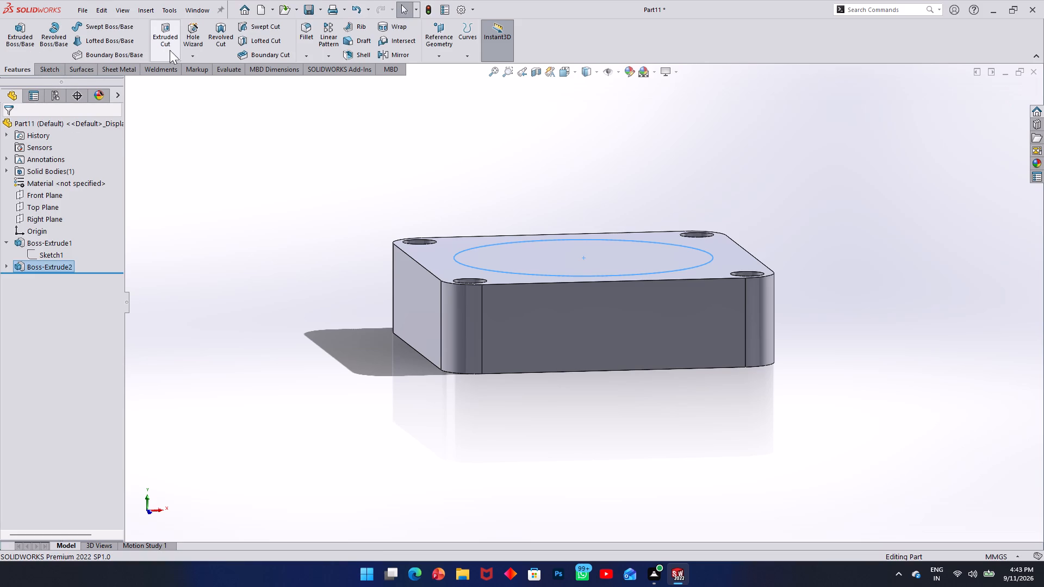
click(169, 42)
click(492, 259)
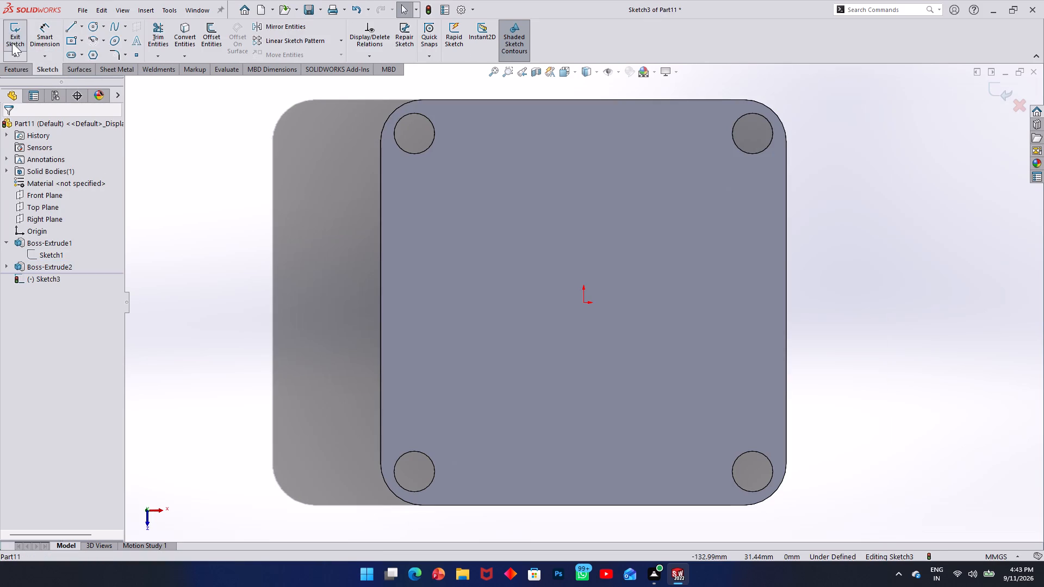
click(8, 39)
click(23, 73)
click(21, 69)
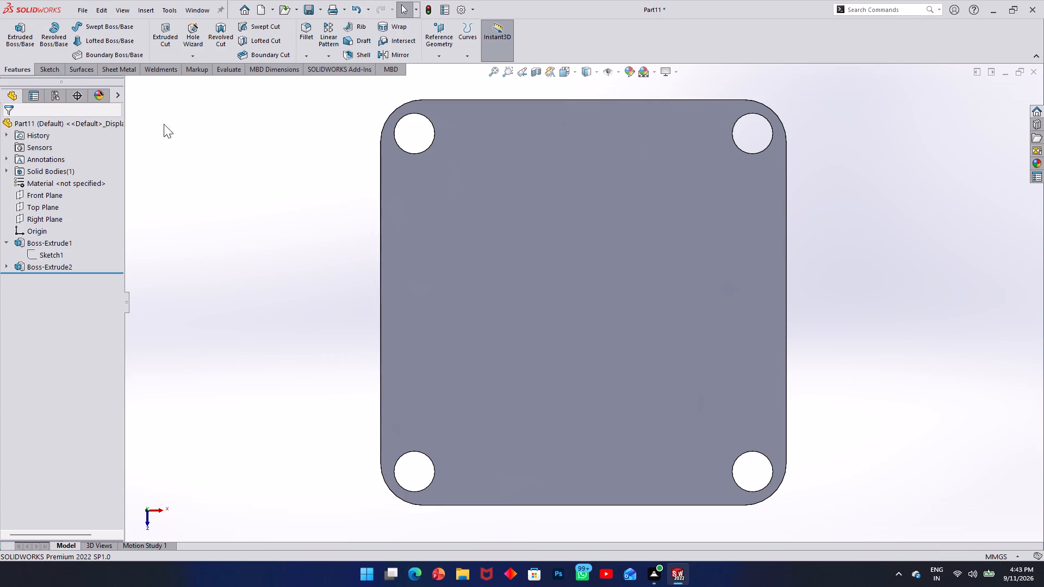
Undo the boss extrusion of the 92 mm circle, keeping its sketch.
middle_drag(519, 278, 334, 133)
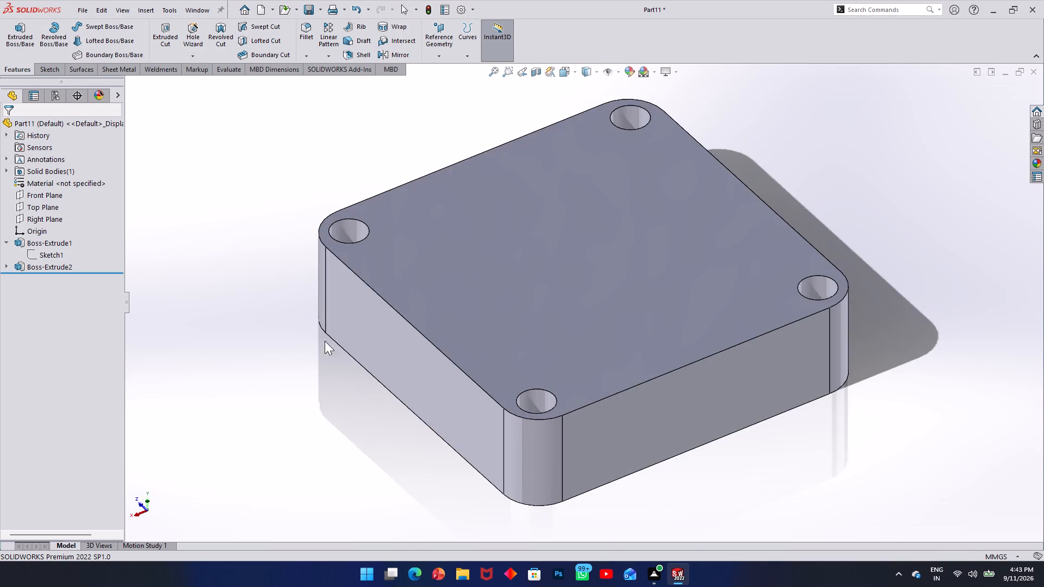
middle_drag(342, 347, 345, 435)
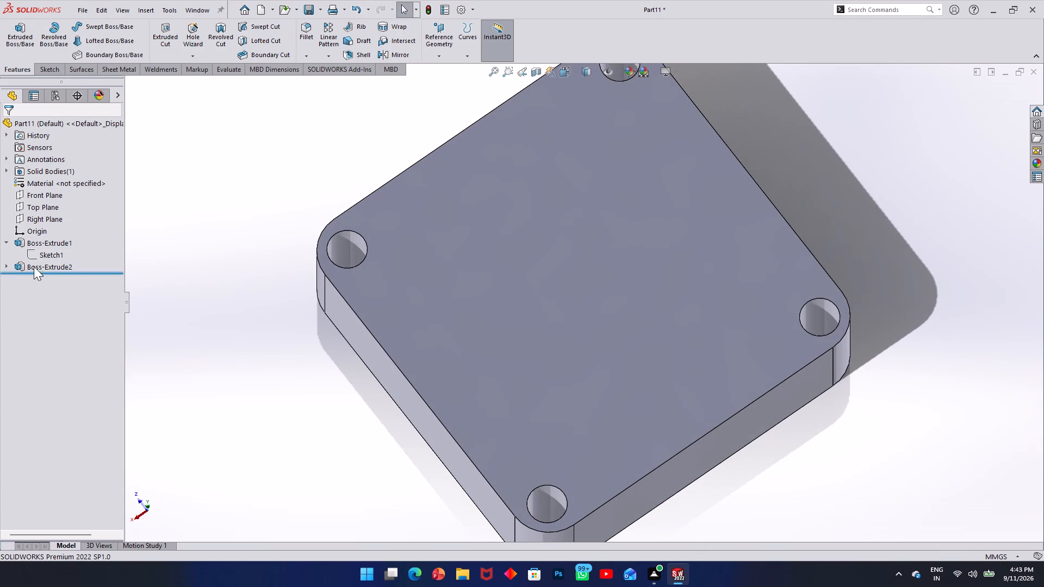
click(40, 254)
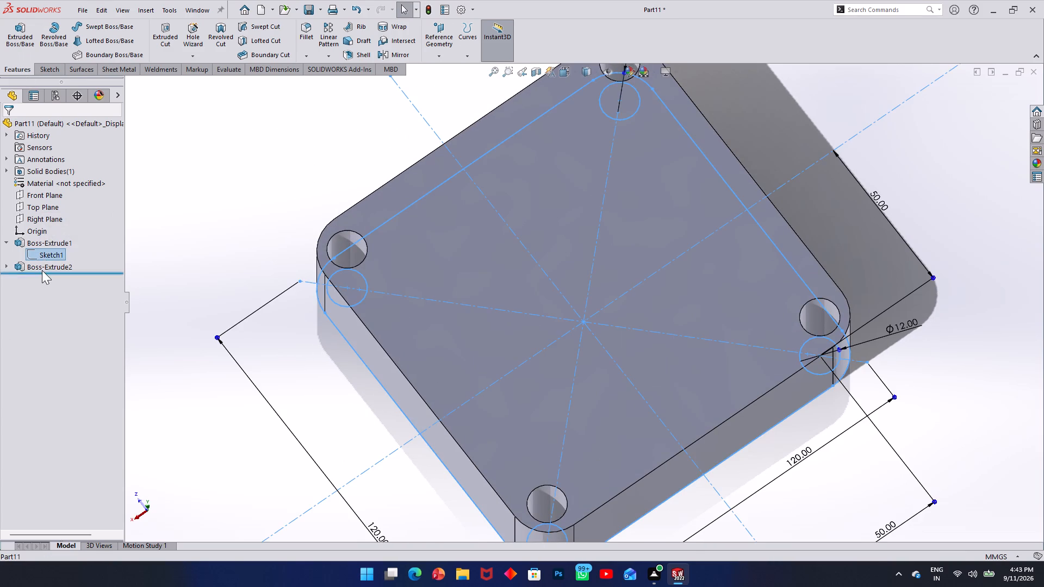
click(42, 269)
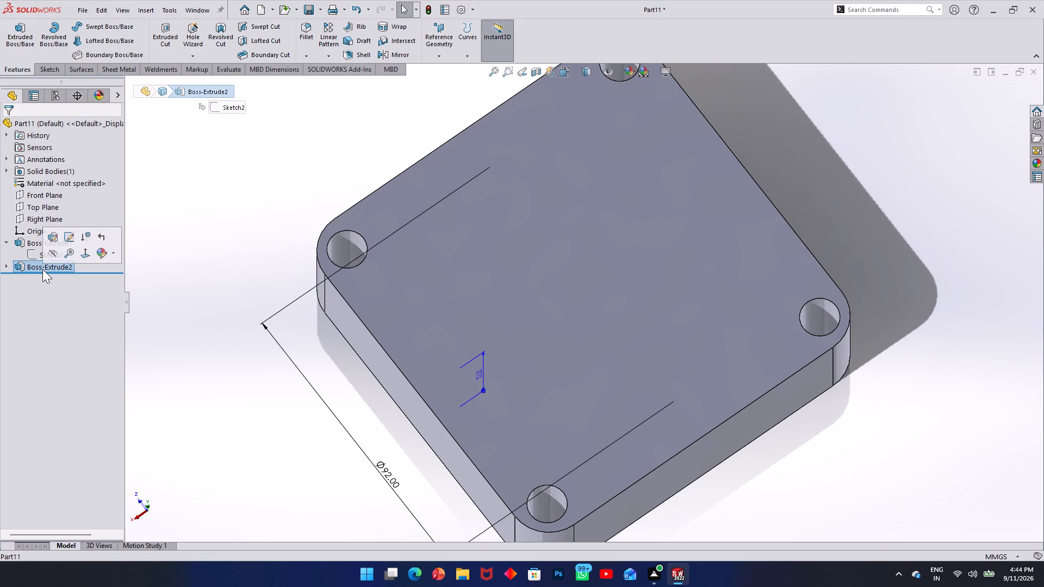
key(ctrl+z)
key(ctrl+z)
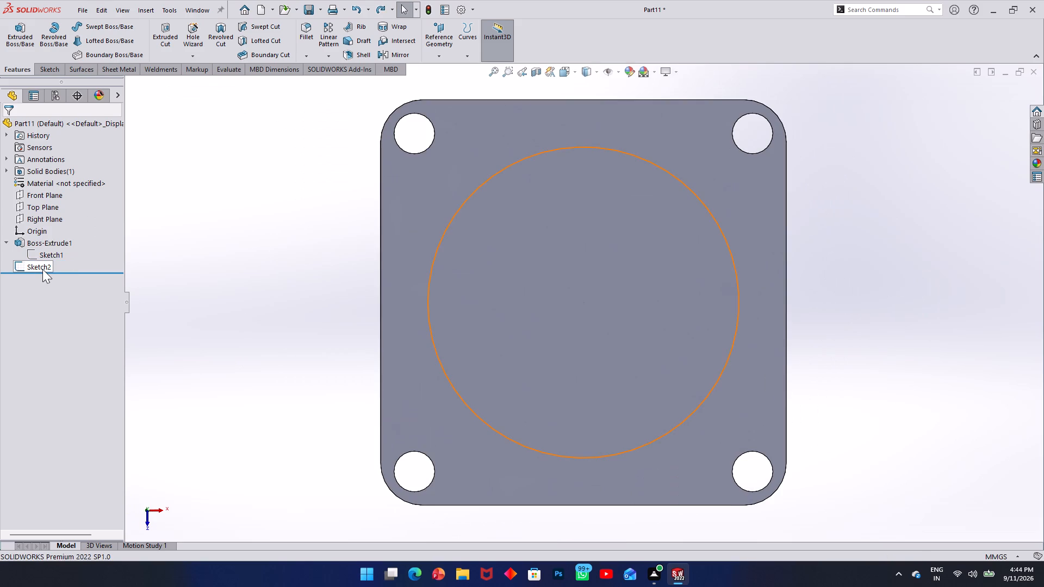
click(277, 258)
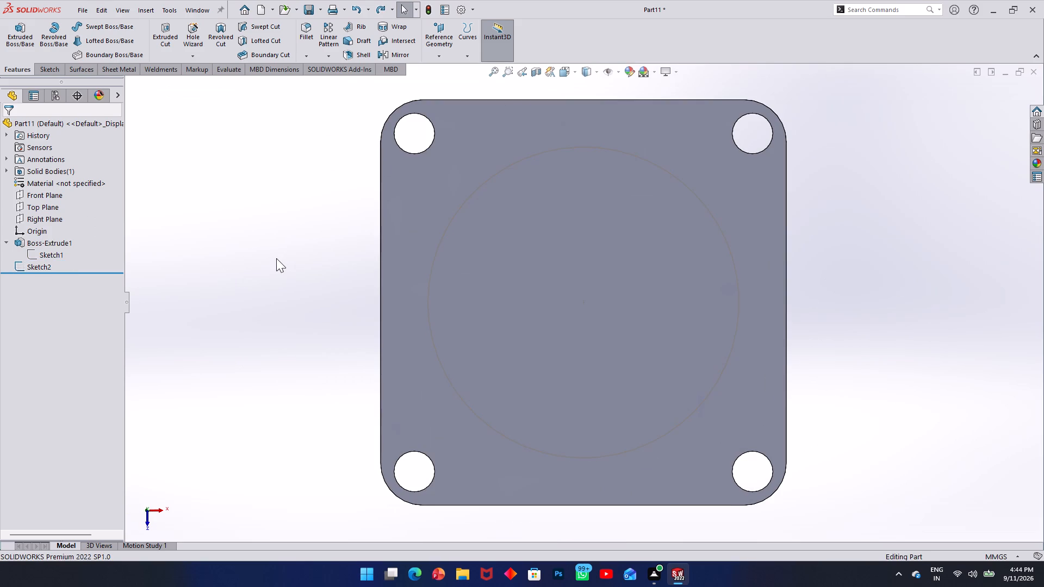
Extrude-cut the 92 mm circle down through the plate using the Up To Next end condition.
click(172, 39)
click(511, 164)
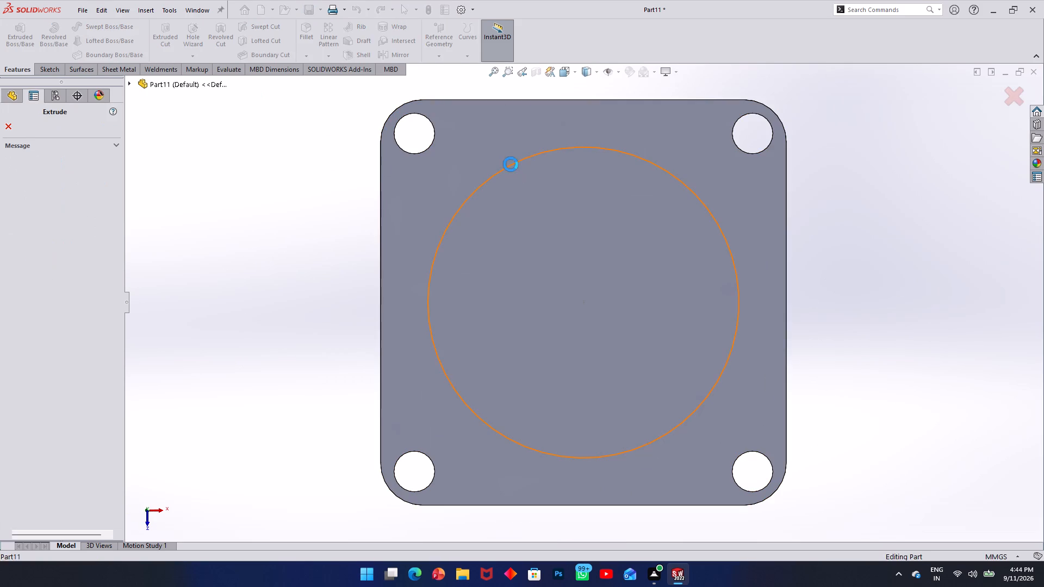
middle_drag(493, 240, 487, 201)
middle_drag(489, 216, 489, 162)
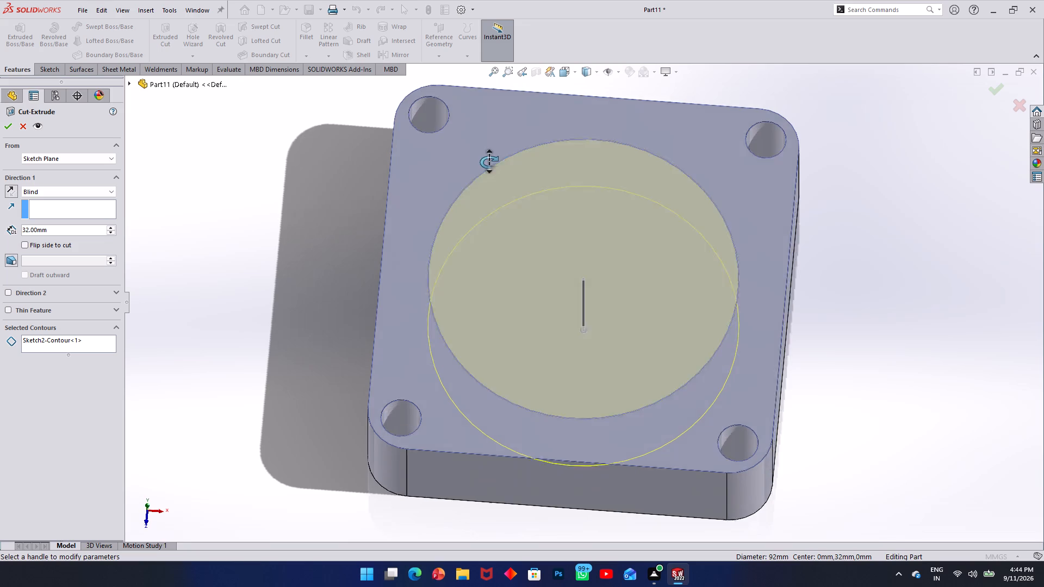
middle_drag(489, 162, 500, 103)
click(84, 189)
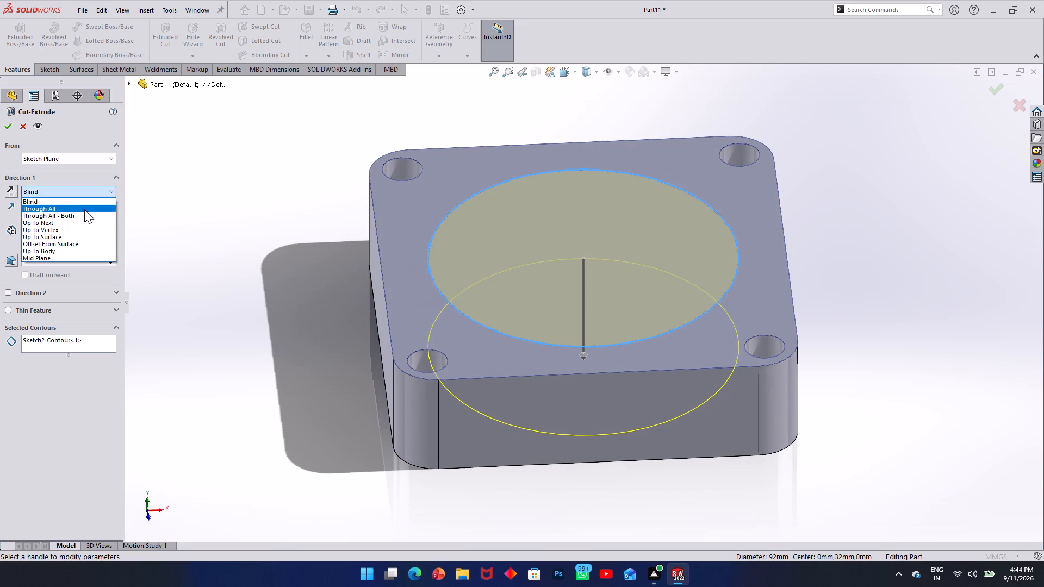
click(71, 227)
click(90, 186)
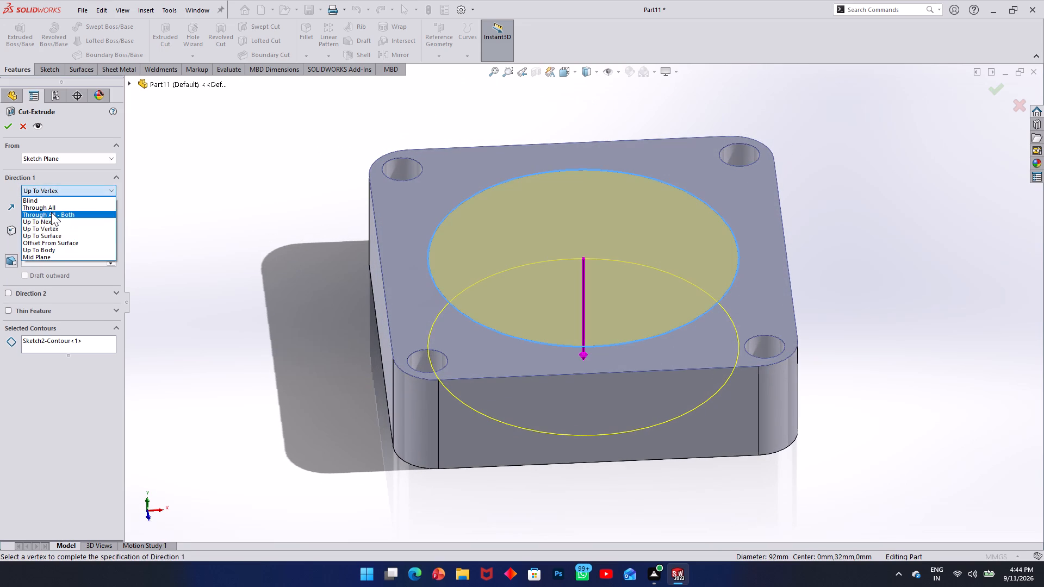
click(46, 220)
click(7, 127)
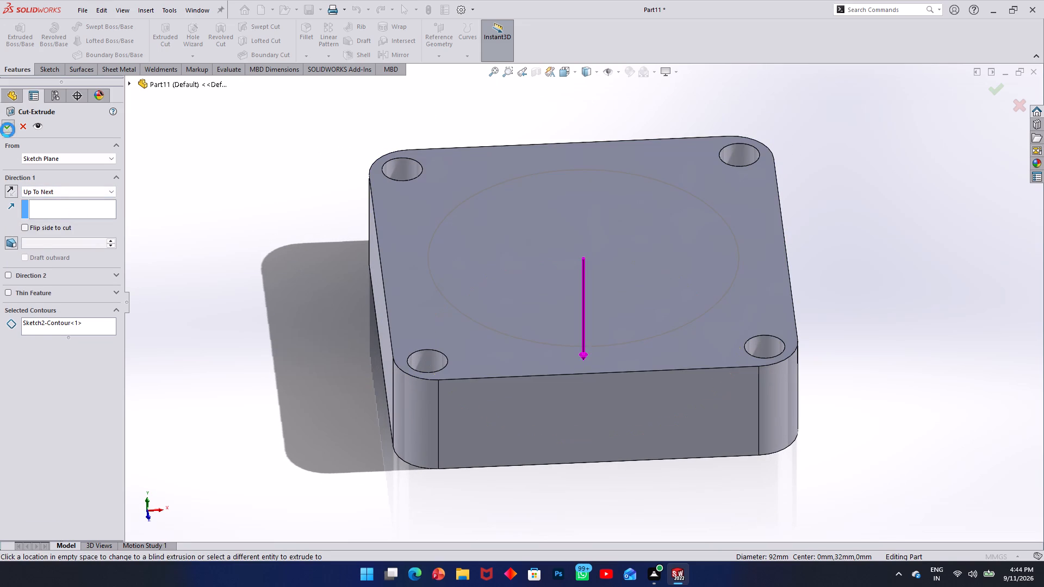
scroll(338, 297, up, 4)
middle_drag(358, 293, 344, 388)
click(300, 295)
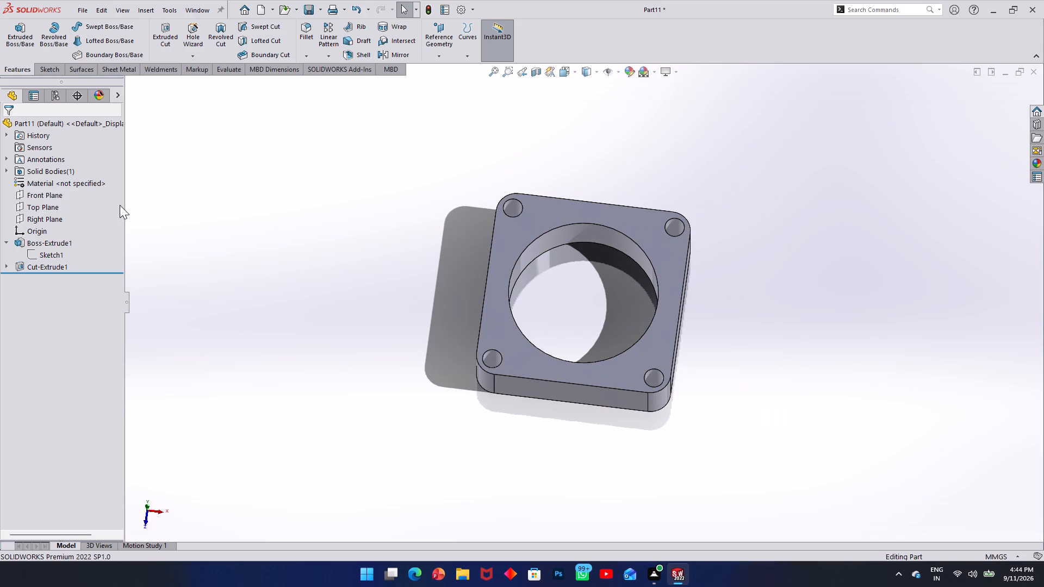
Save the bored square plate in the milling jig folder as a part file named "clamping review".
key(ctrl+s)
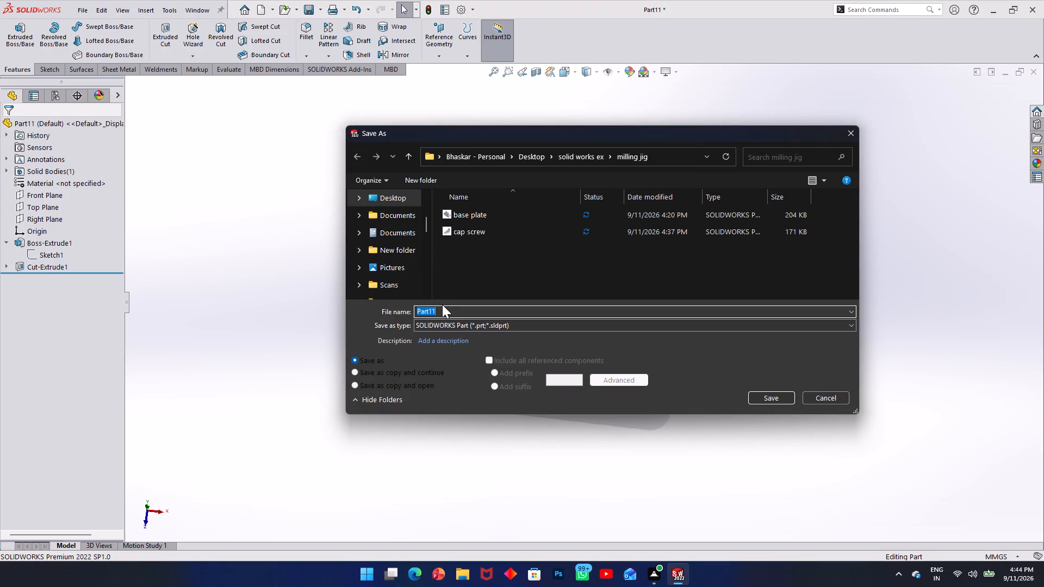
key(BackSpace)
text(clamping)
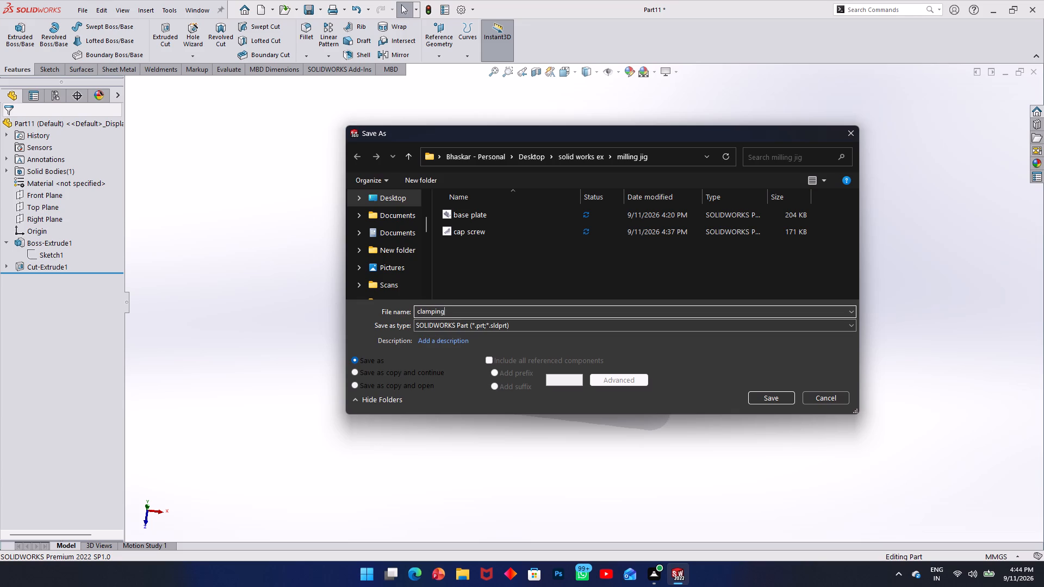
key(space)
text(re)
text(view)
scroll(442, 304, up, 1)
click(788, 398)
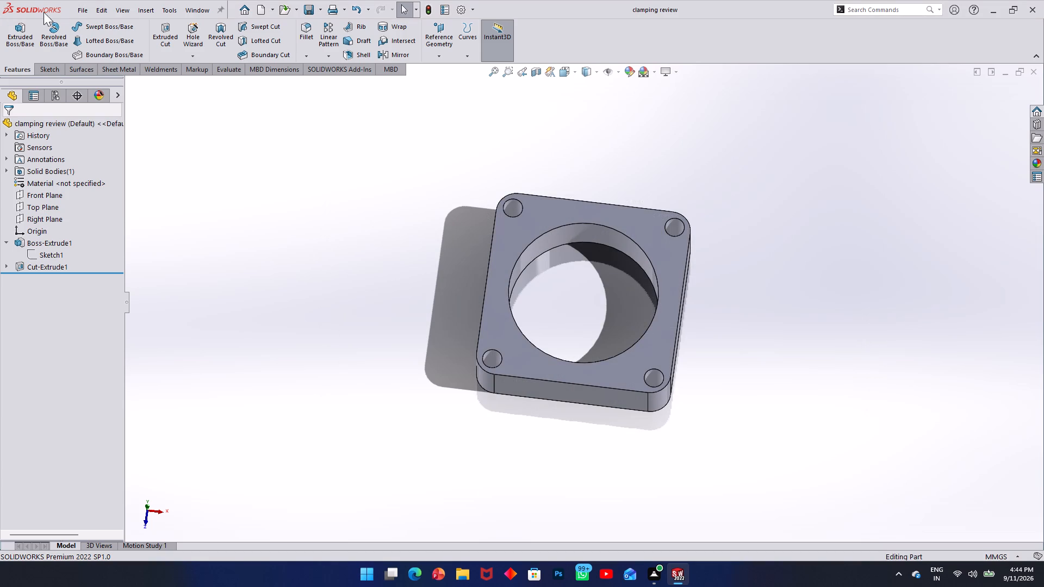
Create a new part document for the next component of the milling jig.
click(82, 8)
click(95, 30)
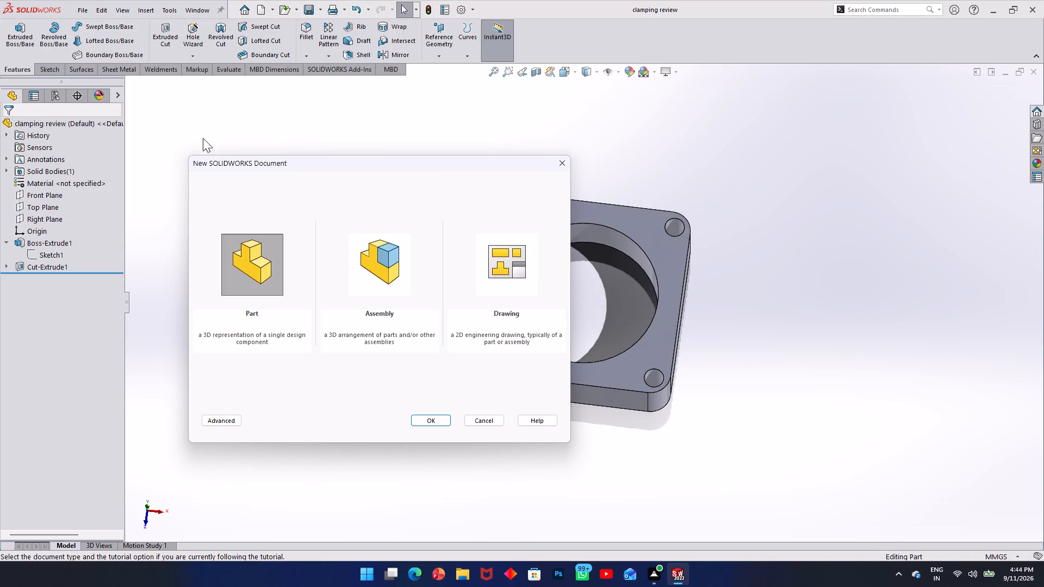
click(259, 253)
click(424, 422)
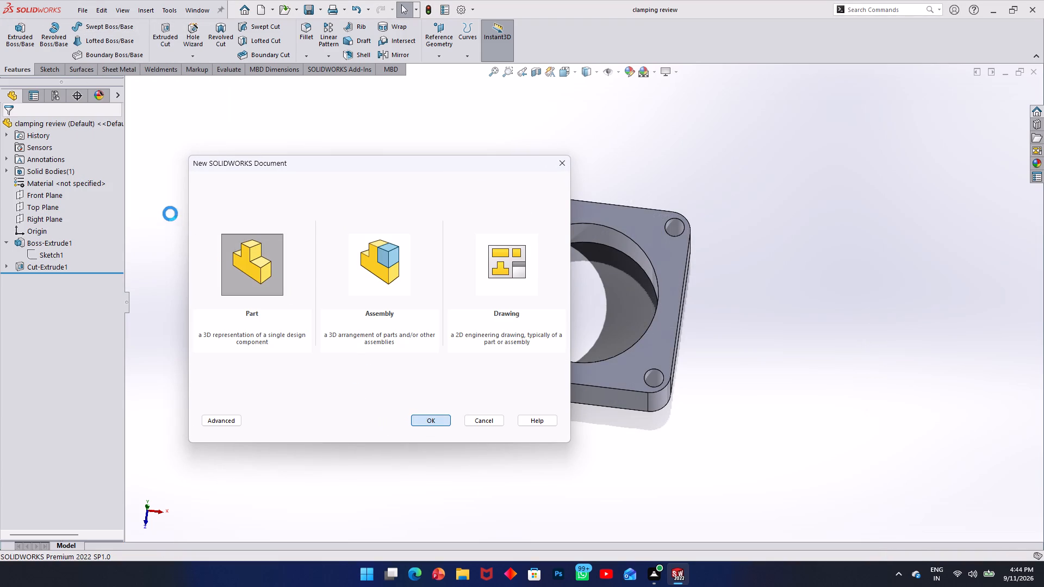
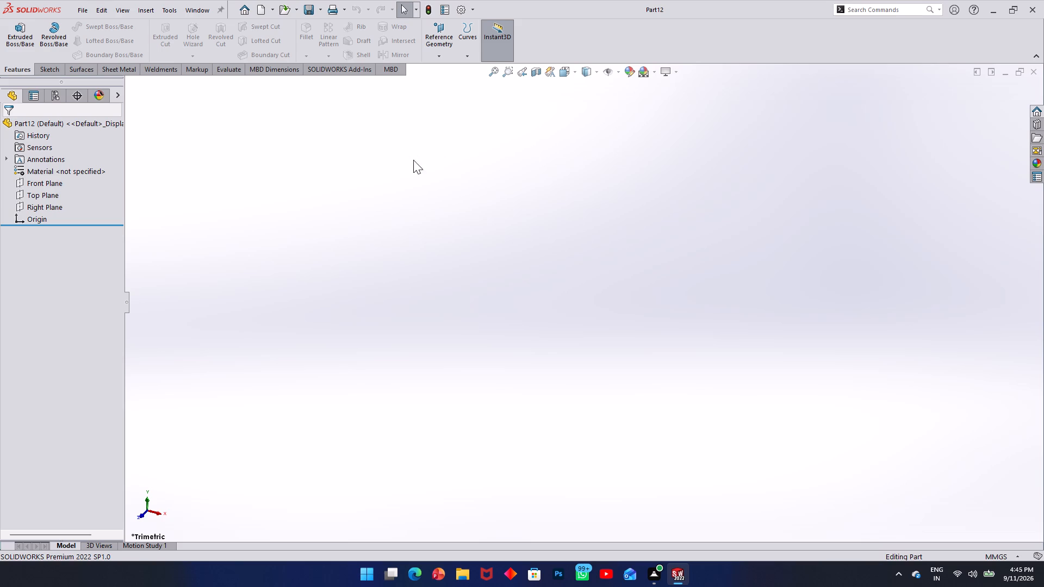
Start a sketch on the Top Plane and draw a vertical centerline about 164 mm long through the origin.
click(43, 185)
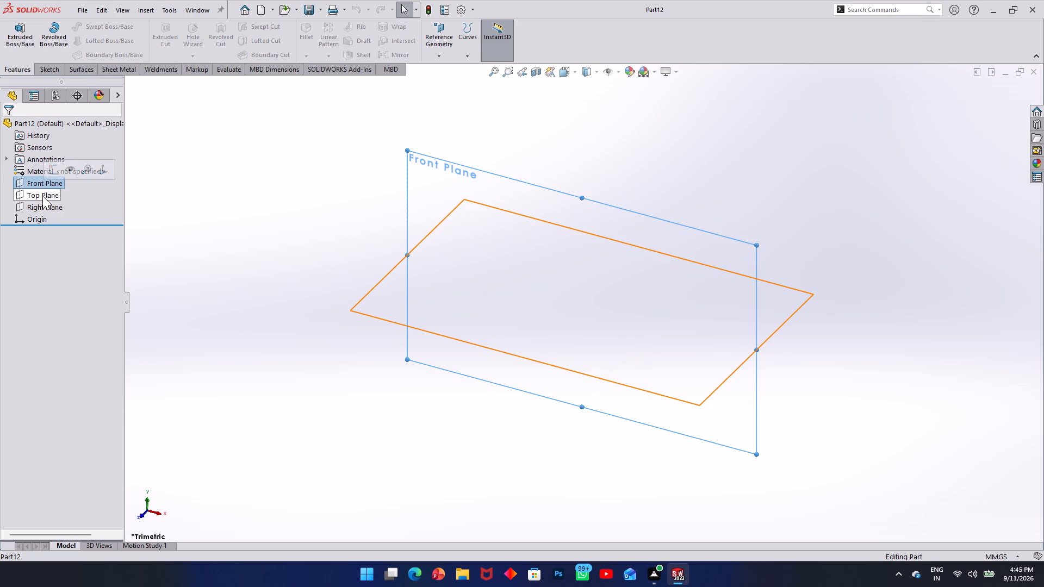
click(42, 196)
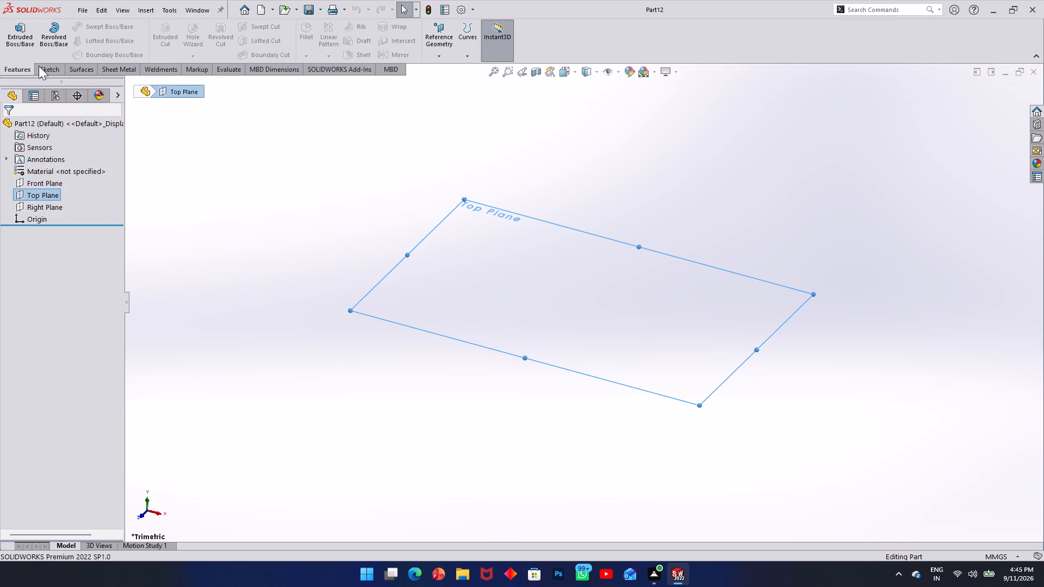
click(46, 71)
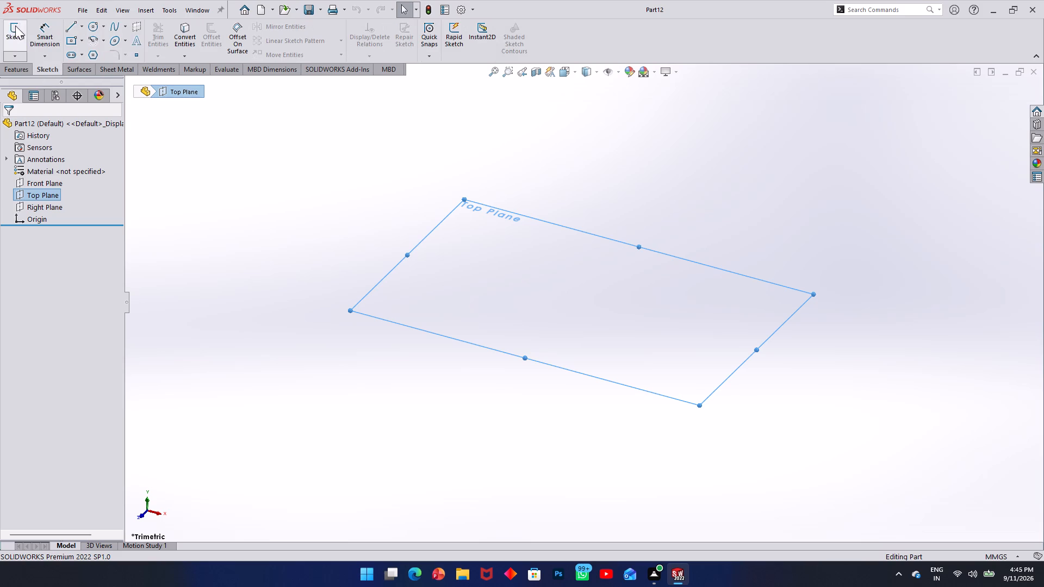
click(15, 26)
click(81, 23)
click(85, 52)
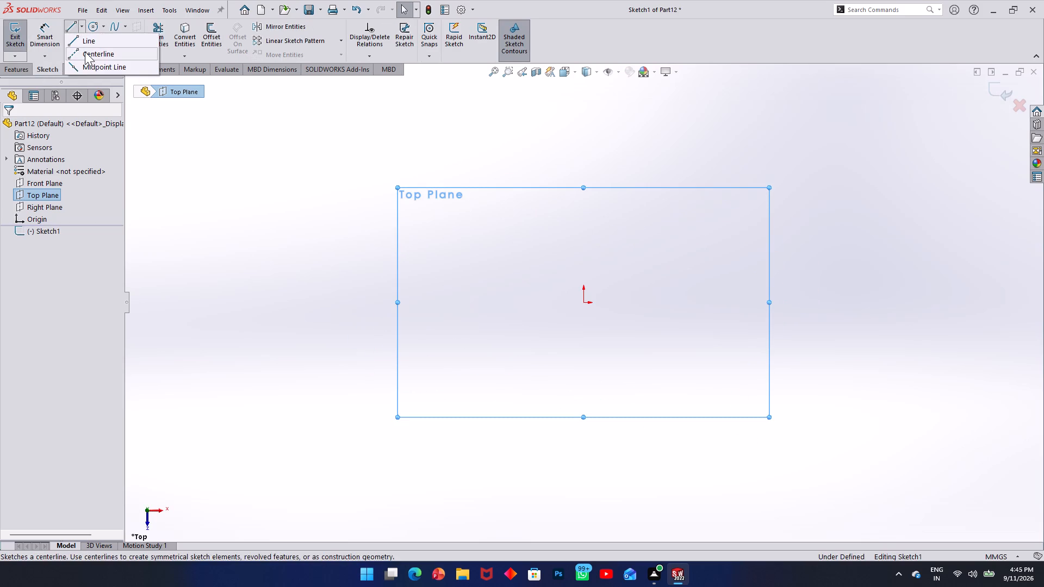
click(585, 117)
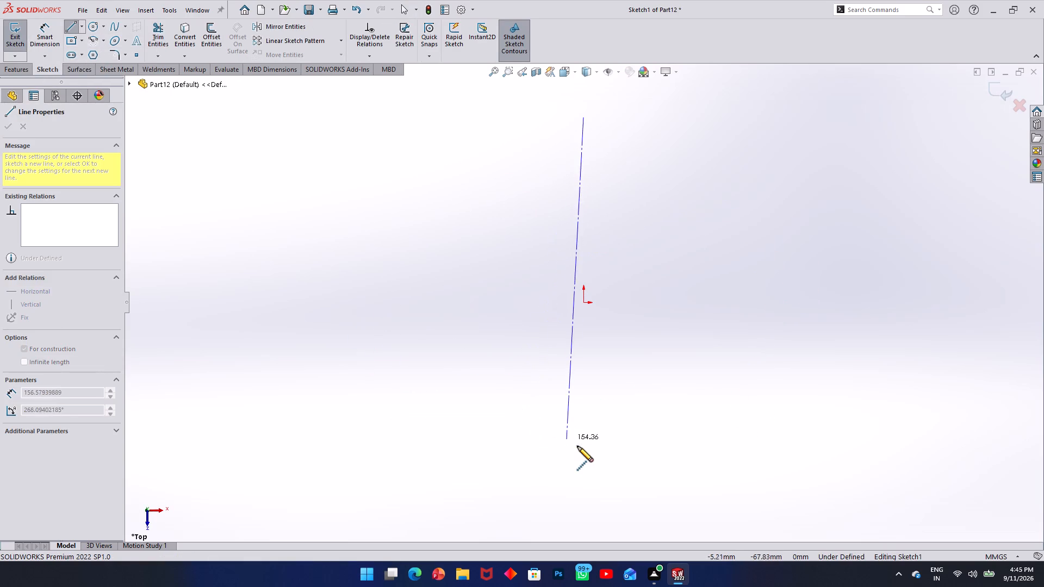
click(586, 459)
key(Escape)
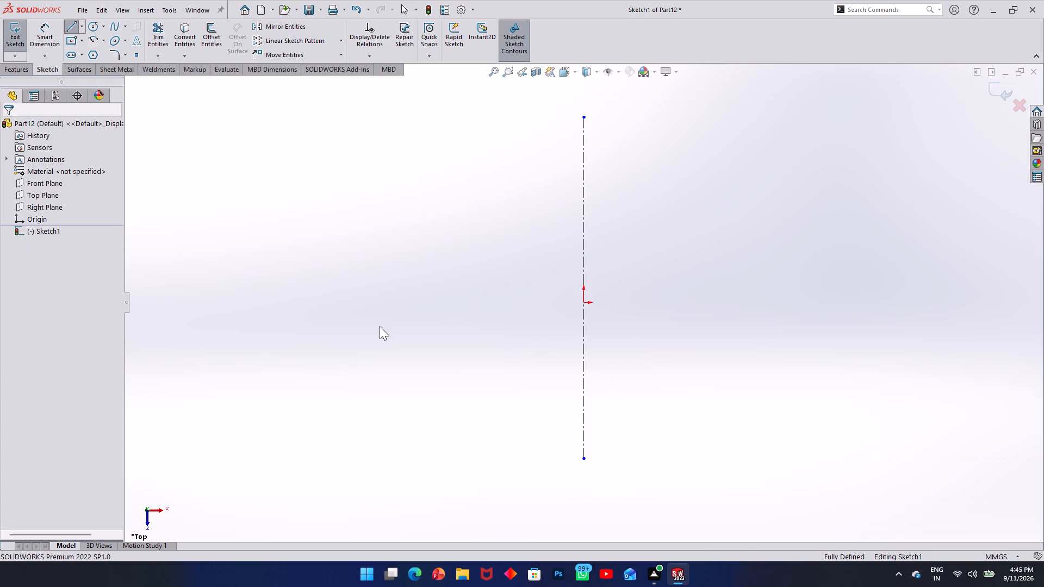
Draw a horizontal centerline about 309 mm long through the origin, crossing the vertical centerline.
click(84, 30)
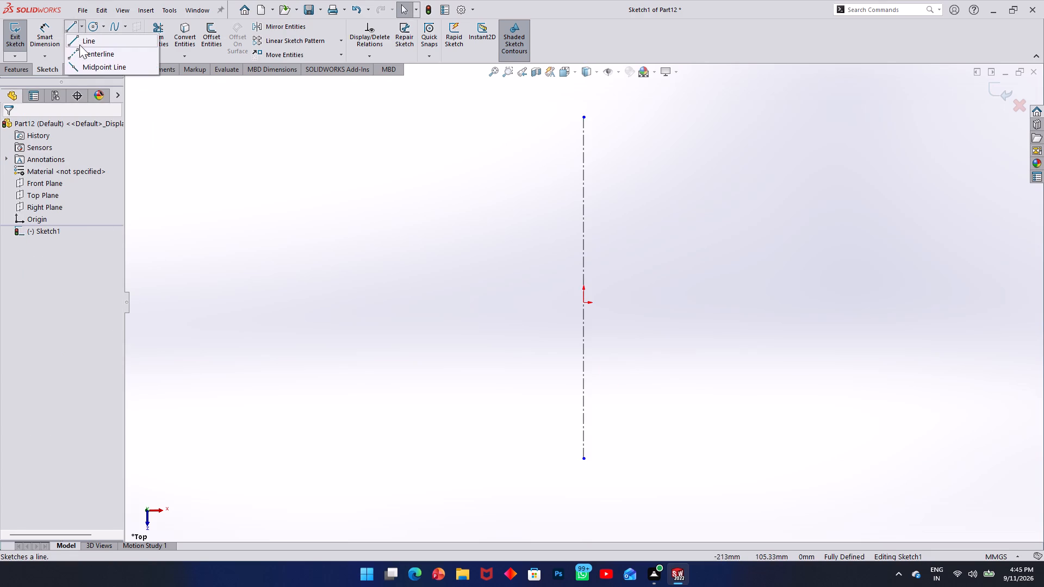
click(79, 55)
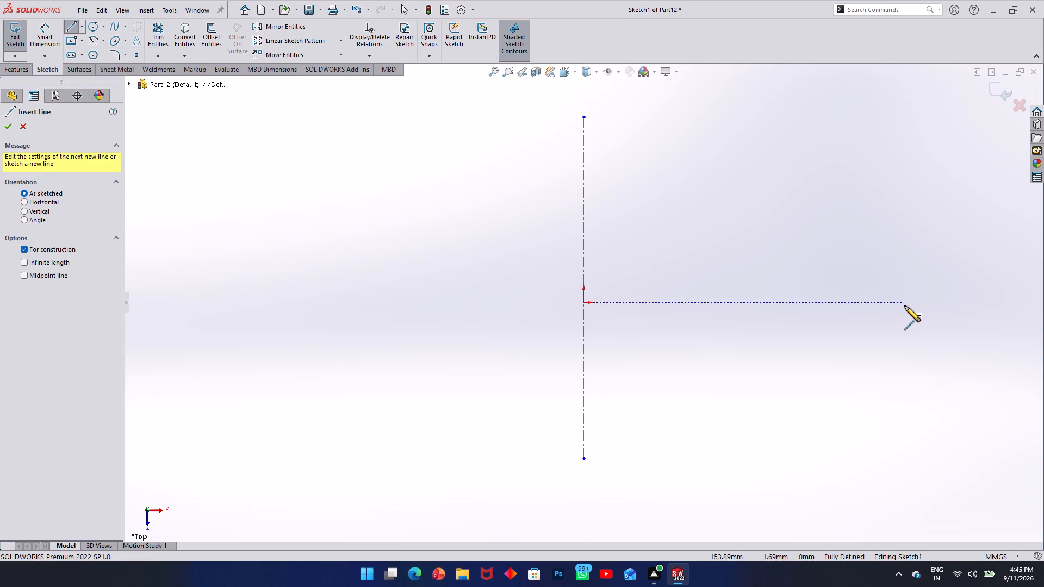
click(906, 303)
click(260, 300)
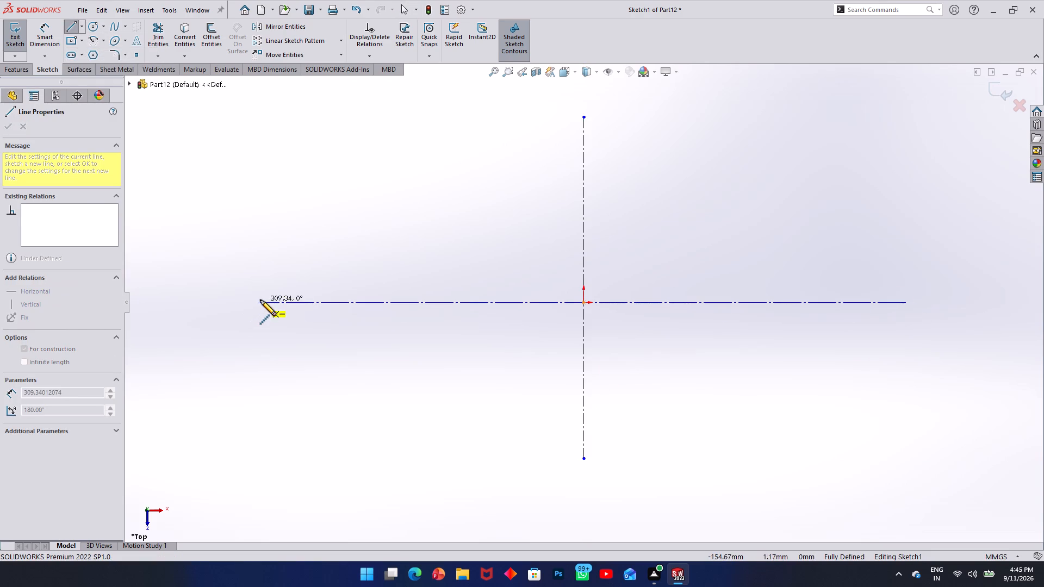
key(Escape)
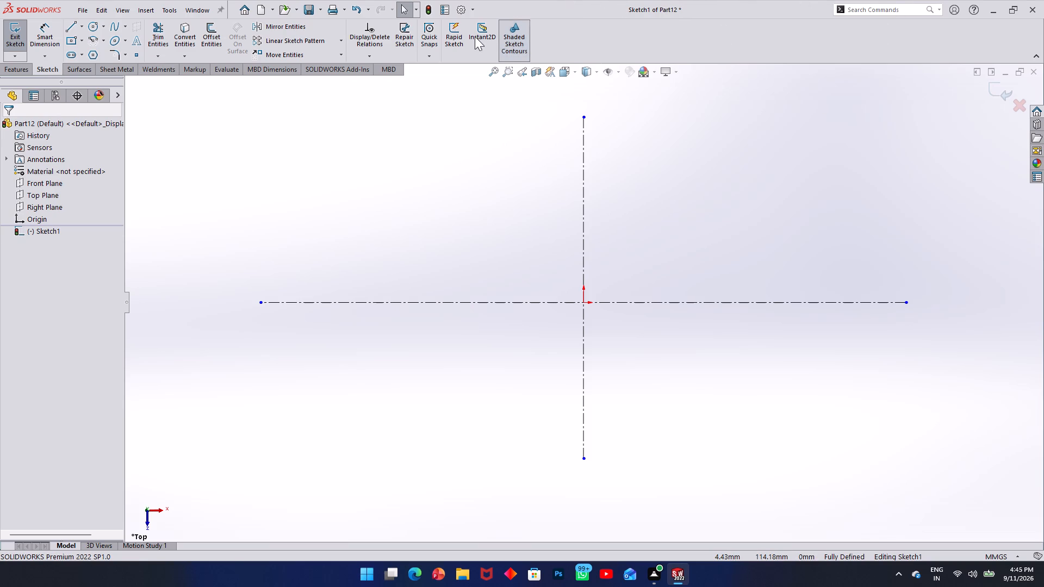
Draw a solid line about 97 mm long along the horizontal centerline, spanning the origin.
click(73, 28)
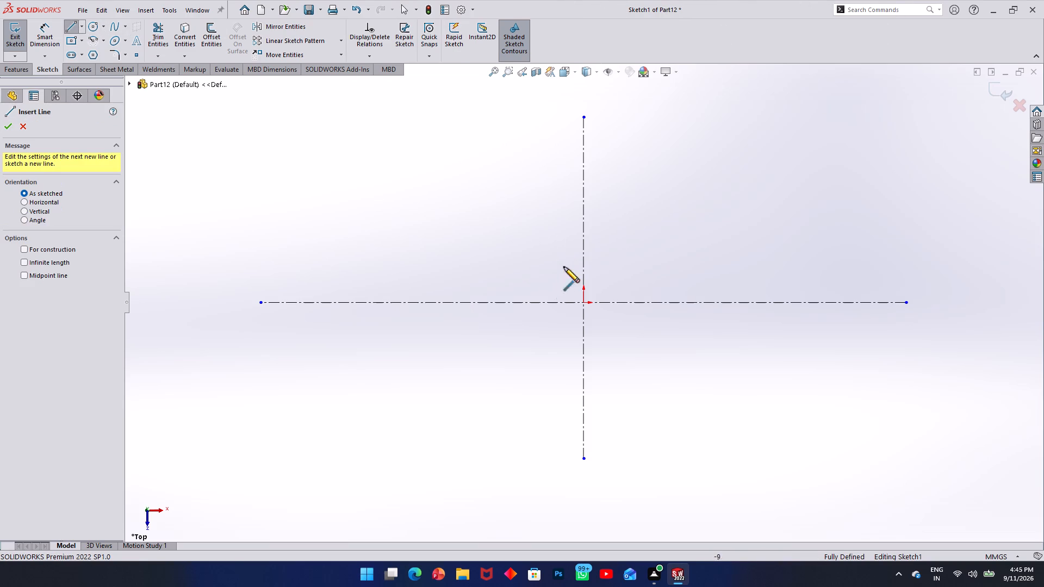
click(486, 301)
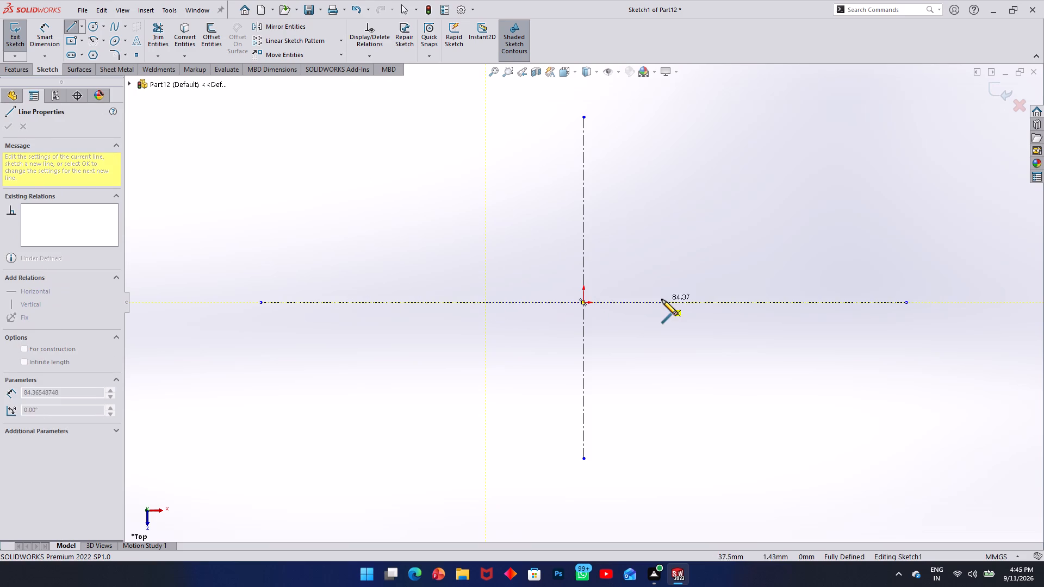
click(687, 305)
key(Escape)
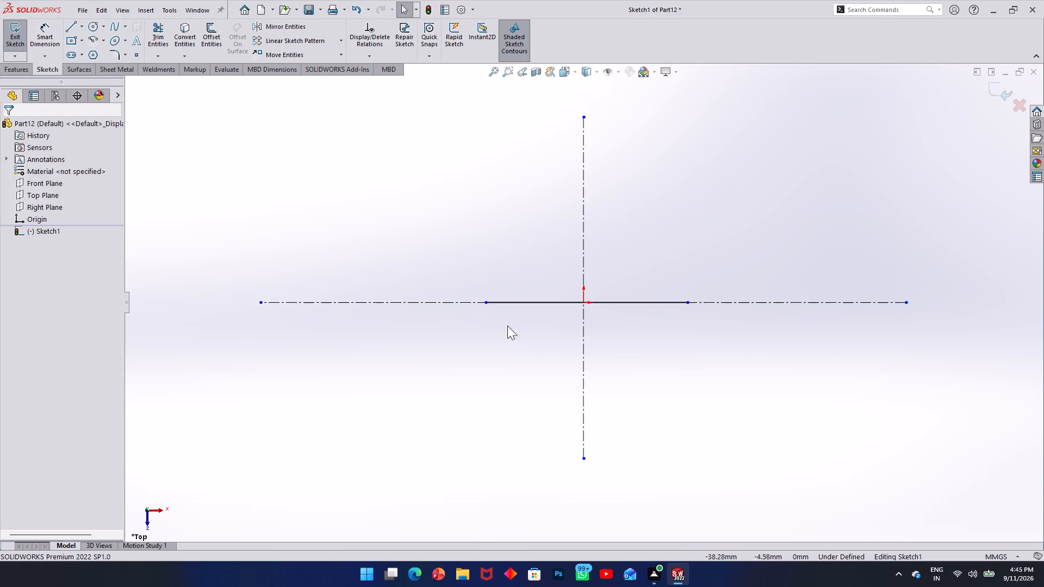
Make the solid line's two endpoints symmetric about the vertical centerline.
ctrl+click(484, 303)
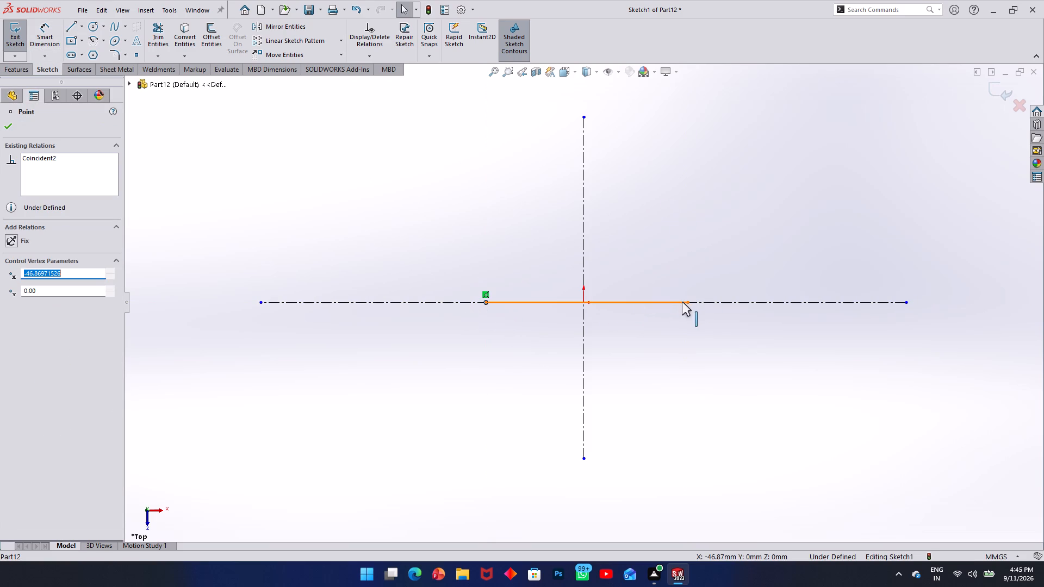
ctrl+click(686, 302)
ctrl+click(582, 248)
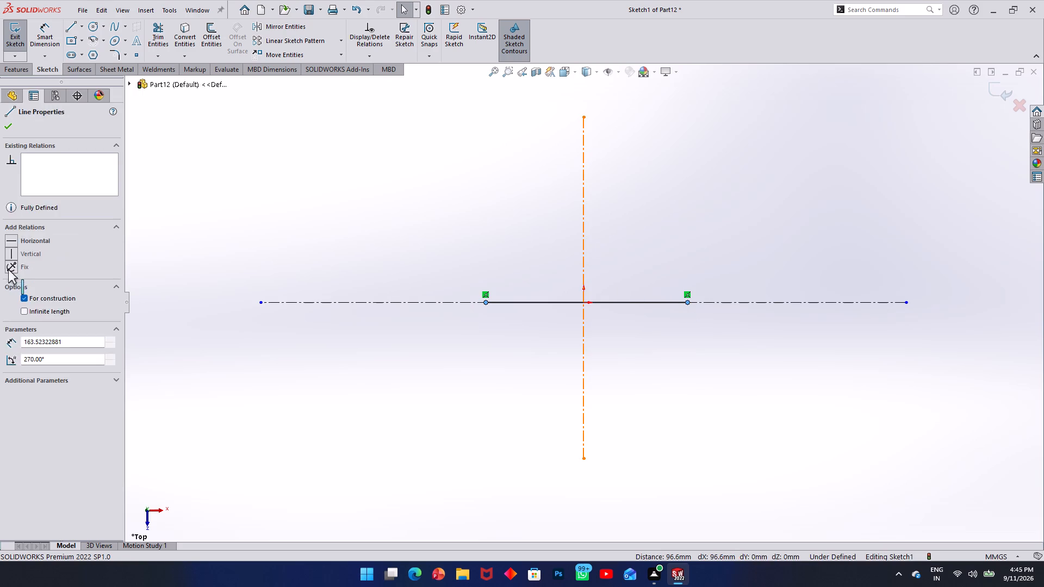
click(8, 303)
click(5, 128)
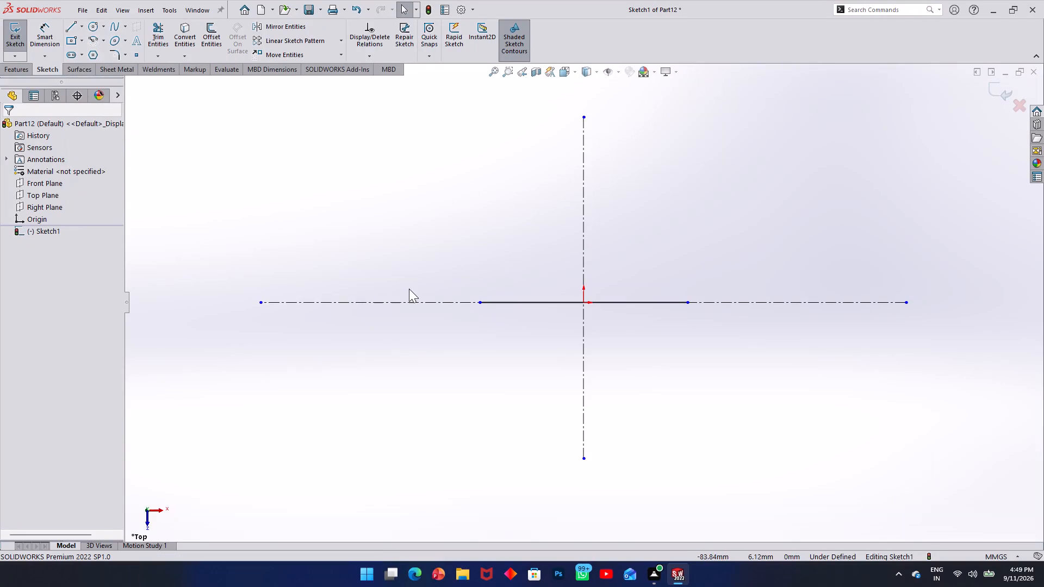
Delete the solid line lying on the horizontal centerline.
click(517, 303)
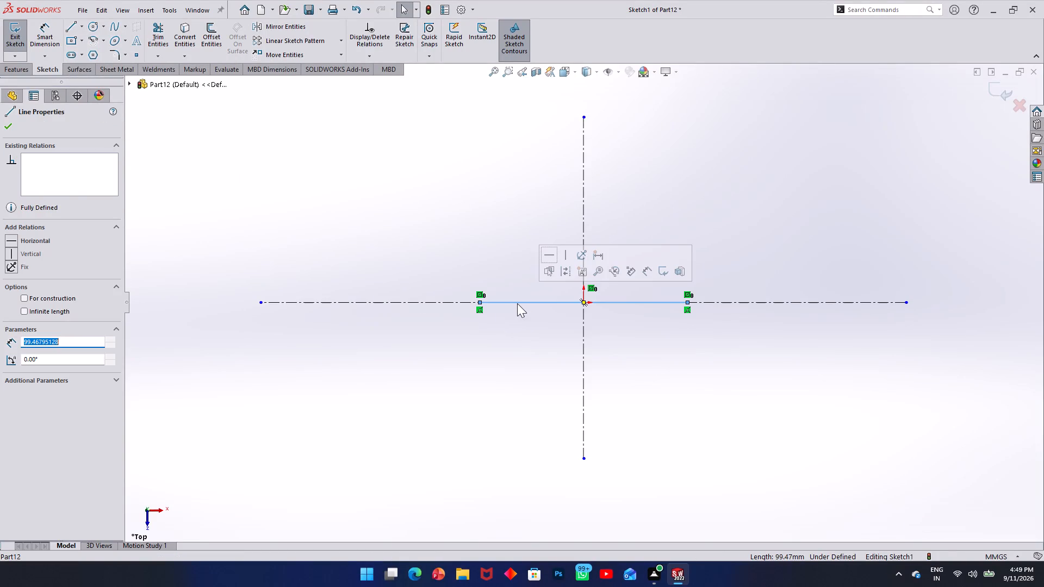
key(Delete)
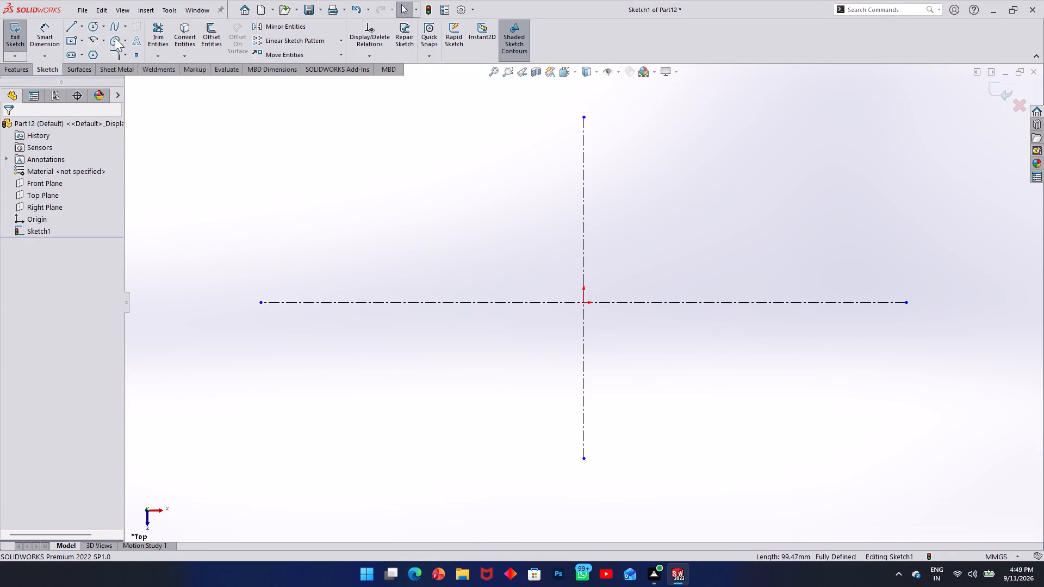
Open the "clamping review" part from the milling jig folder.
click(84, 10)
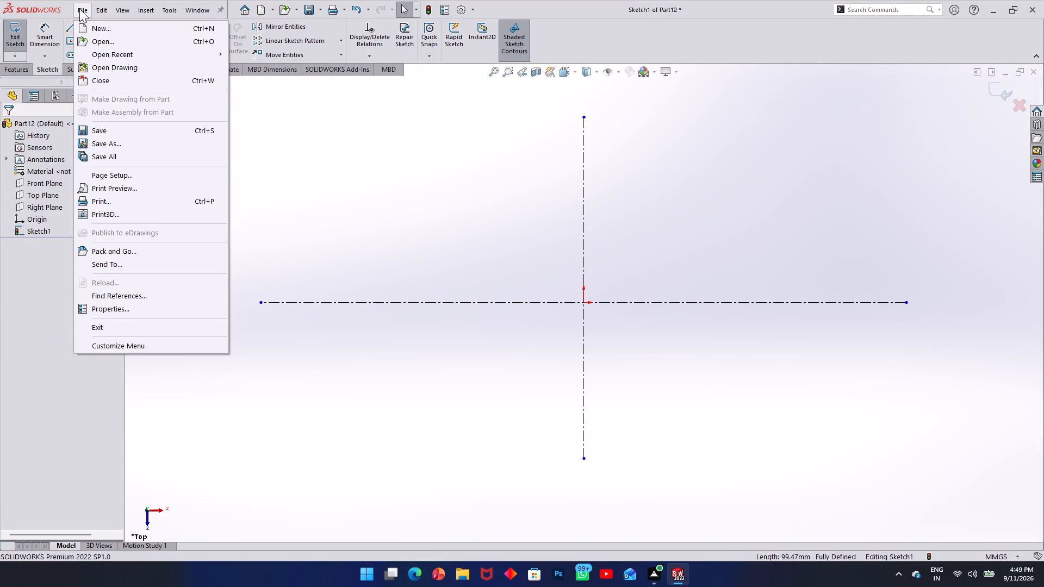
click(92, 38)
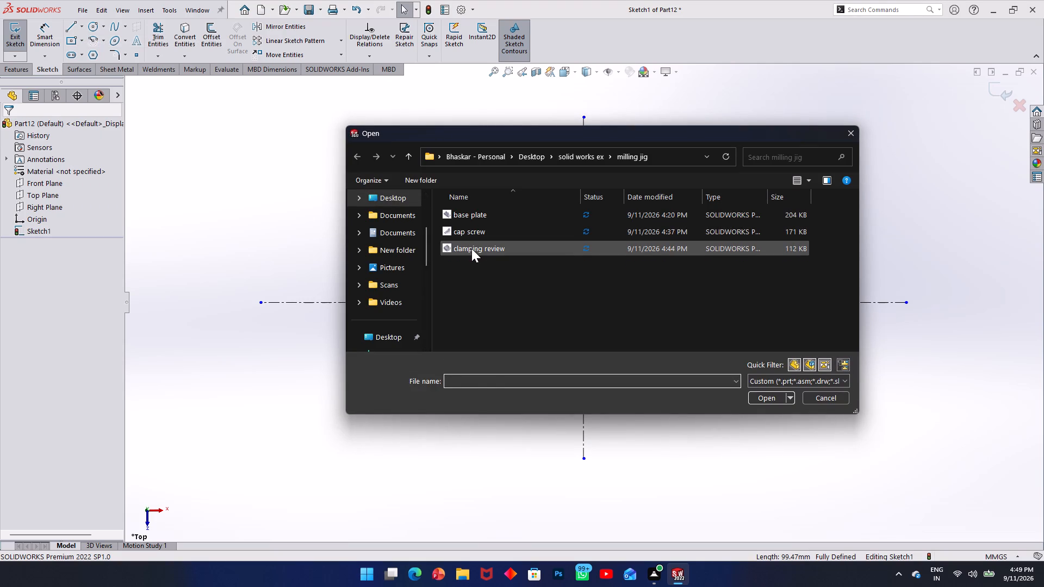
click(471, 248)
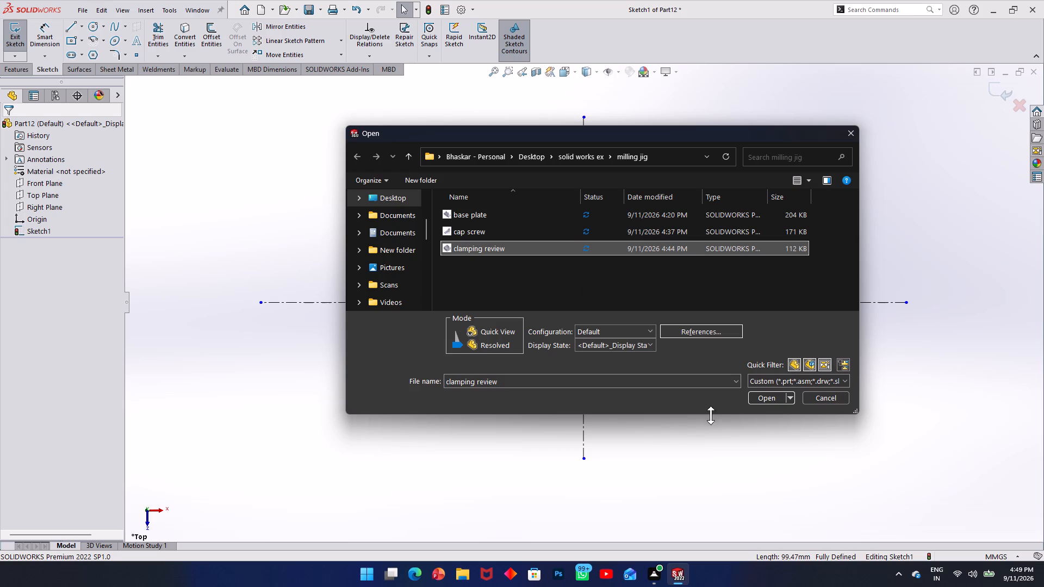
click(766, 396)
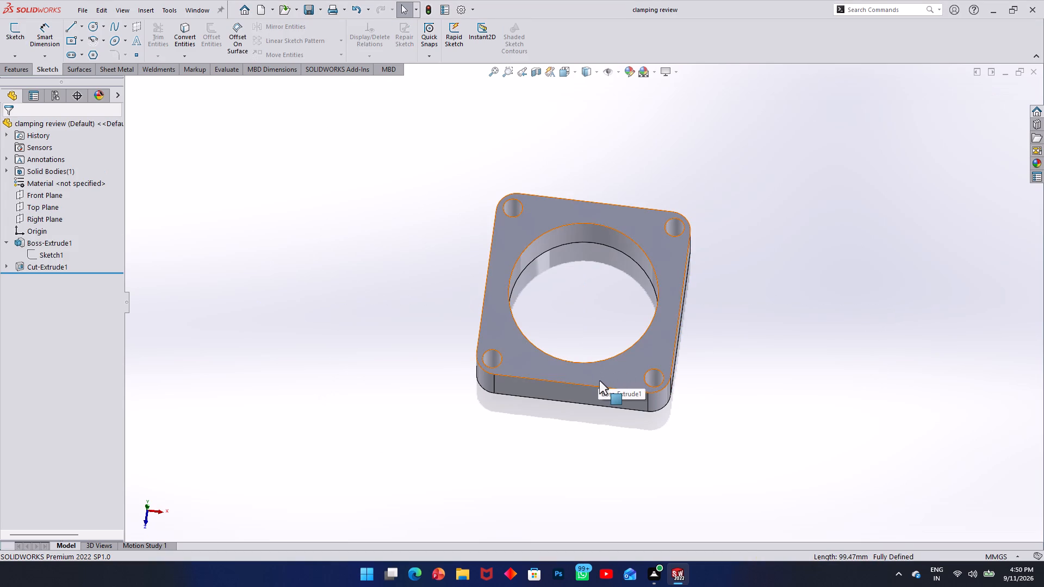
Sketch a circle about 104 mm in diameter, centred on the origin, on the plate's bottom face.
middle_drag(593, 361, 573, 229)
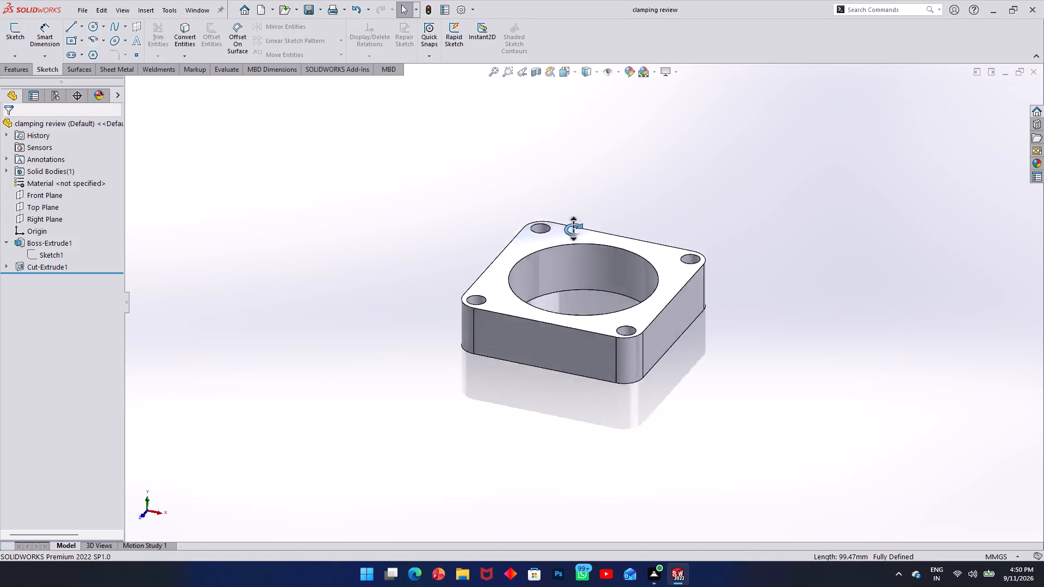
middle_drag(573, 229, 575, 83)
middle_drag(592, 252, 591, 75)
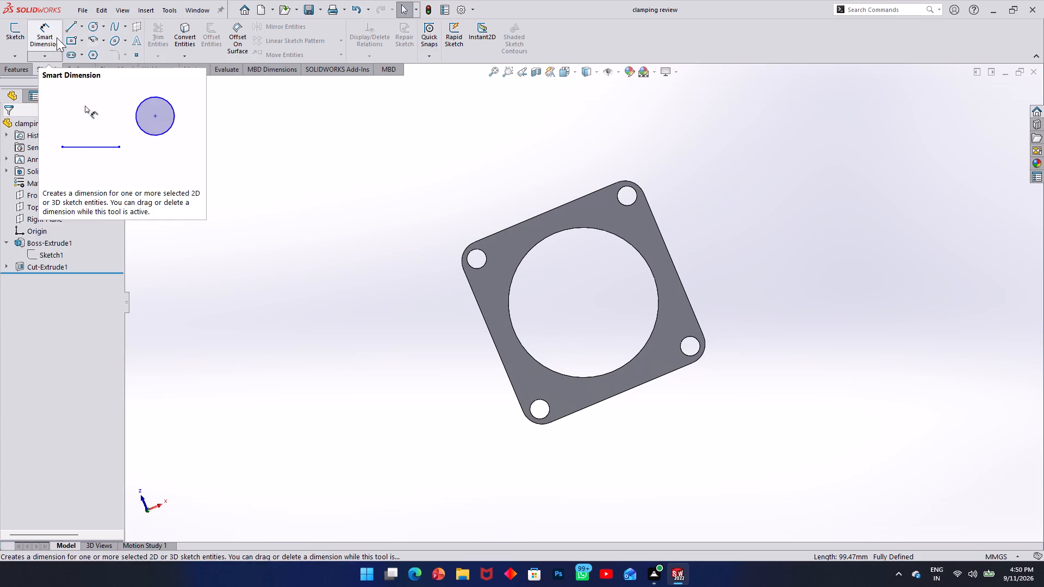
click(89, 28)
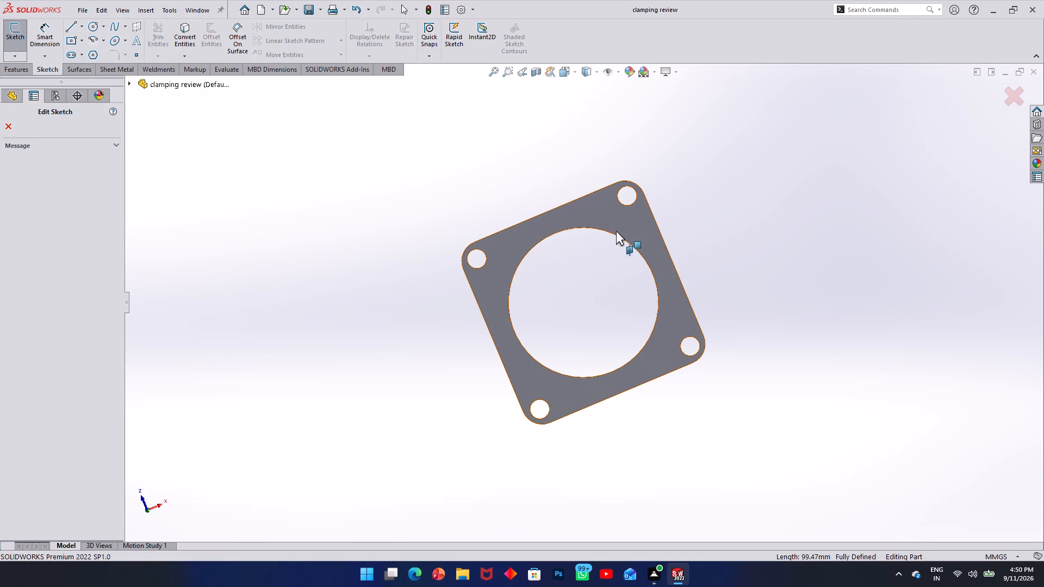
click(95, 32)
click(579, 211)
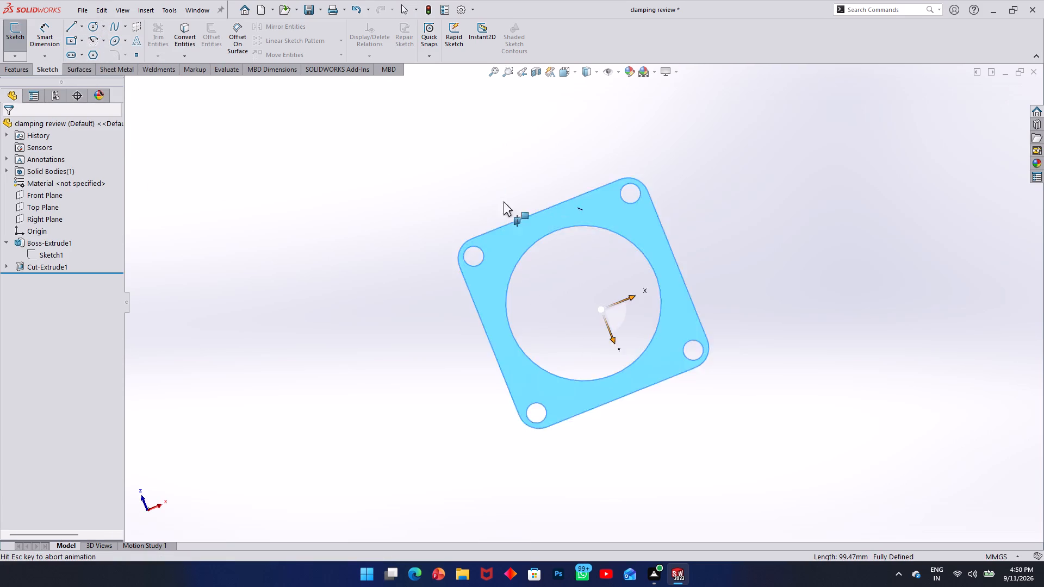
click(91, 28)
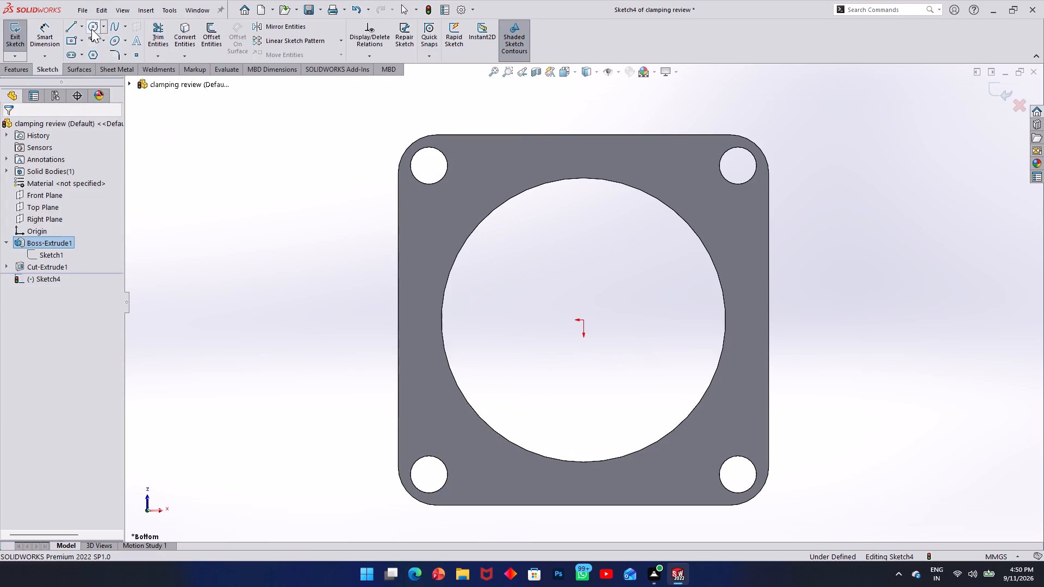
click(583, 320)
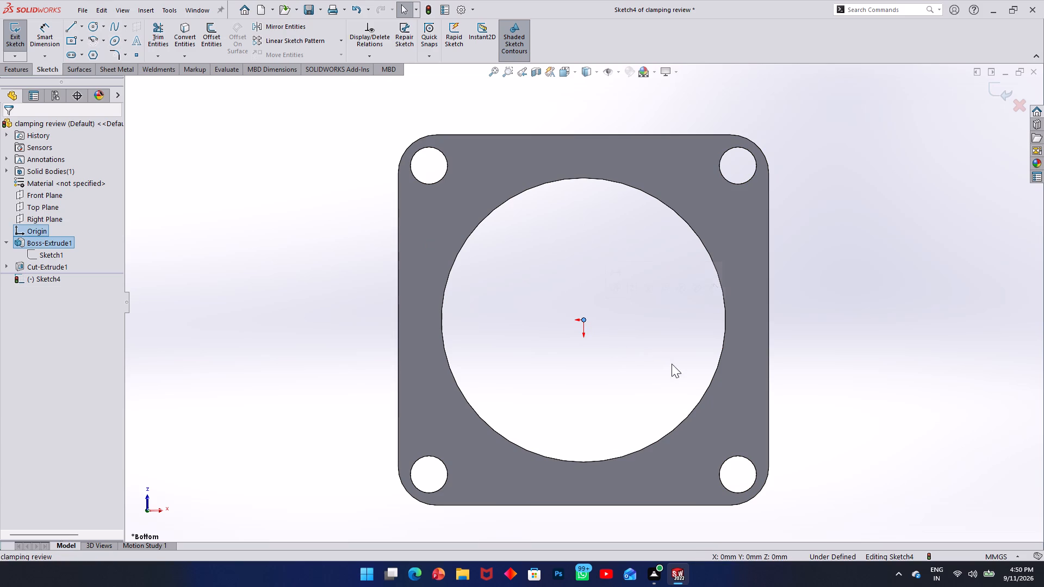
click(95, 29)
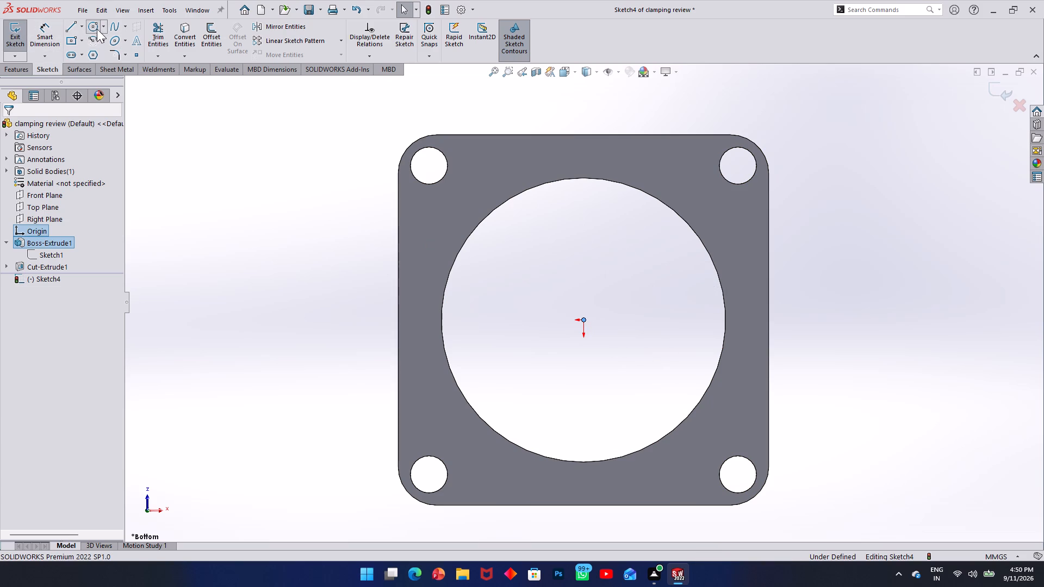
click(584, 320)
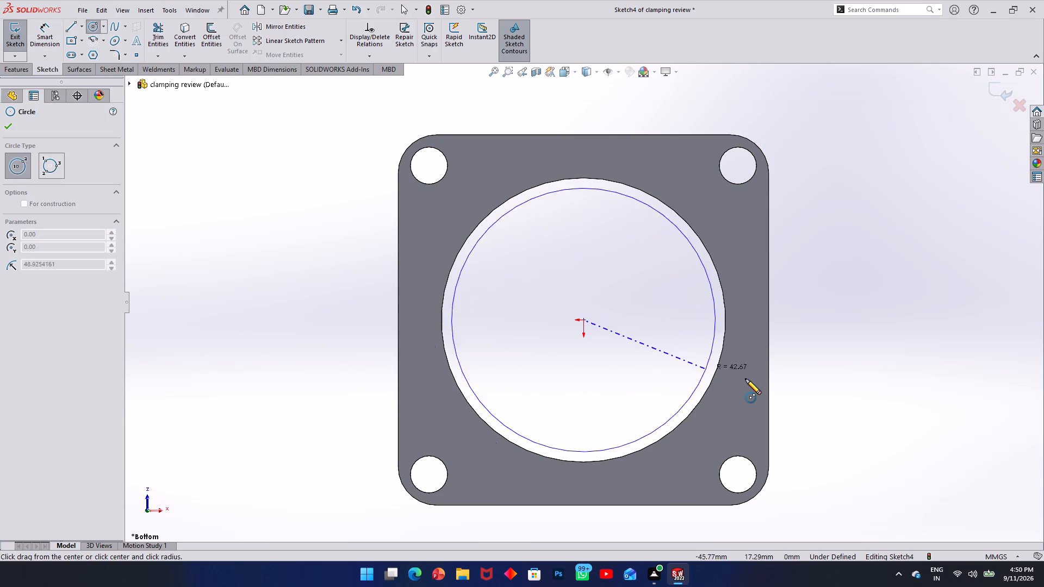
click(740, 355)
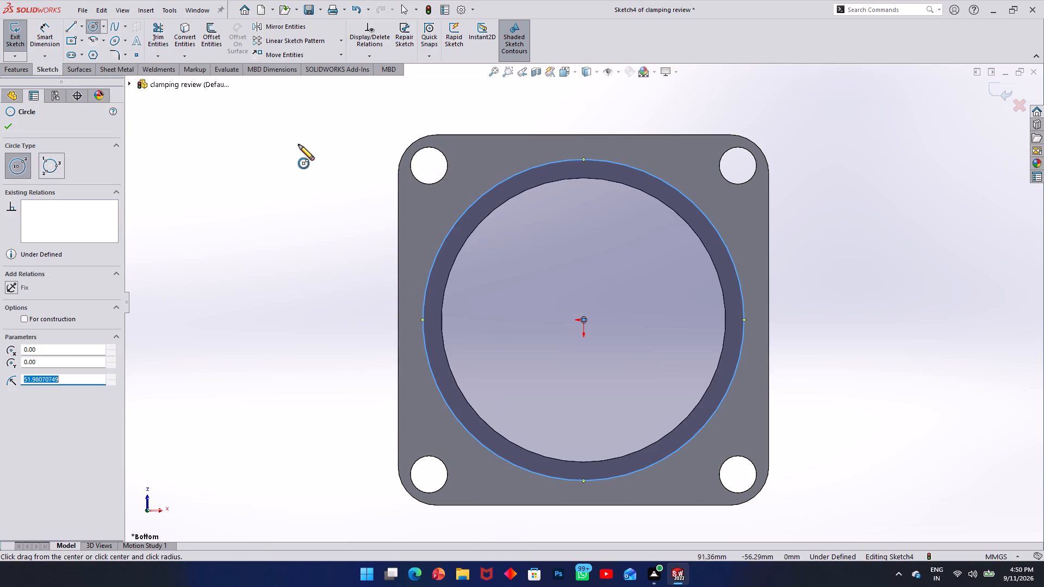
Dimension the new circle's diameter as 100 mm.
click(54, 31)
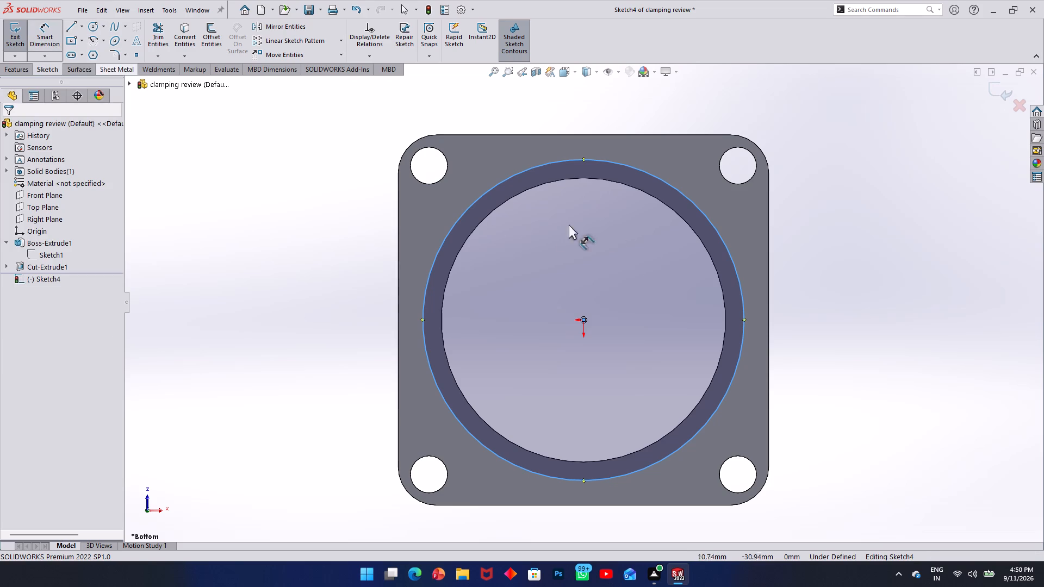
click(694, 203)
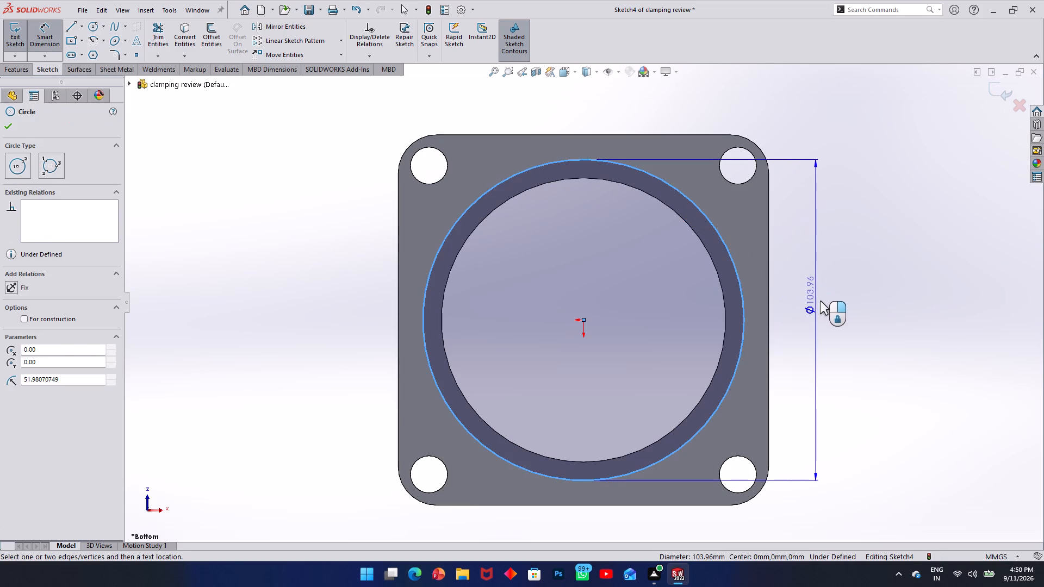
click(823, 304)
text(100)
key(Return)
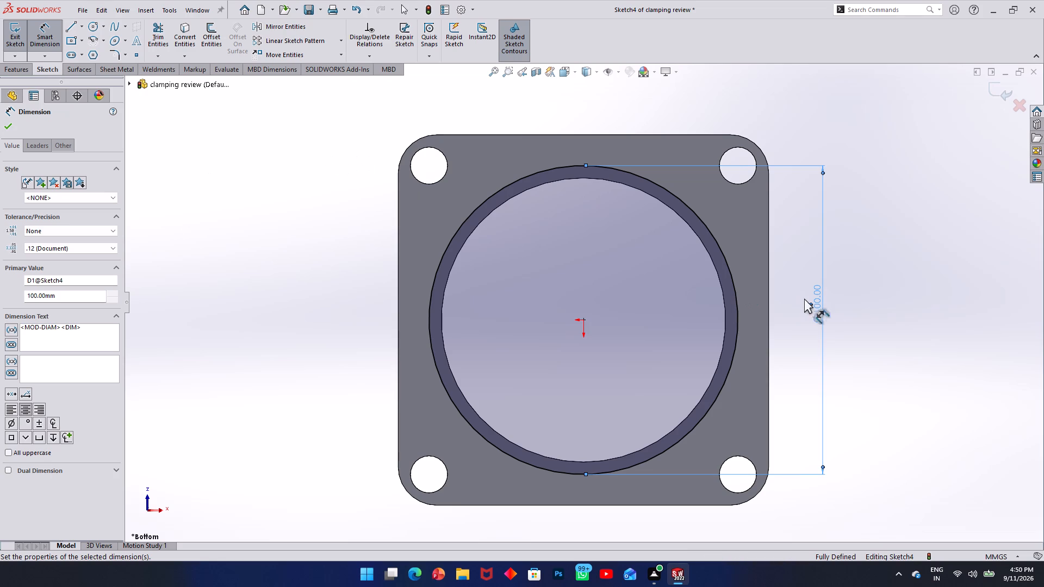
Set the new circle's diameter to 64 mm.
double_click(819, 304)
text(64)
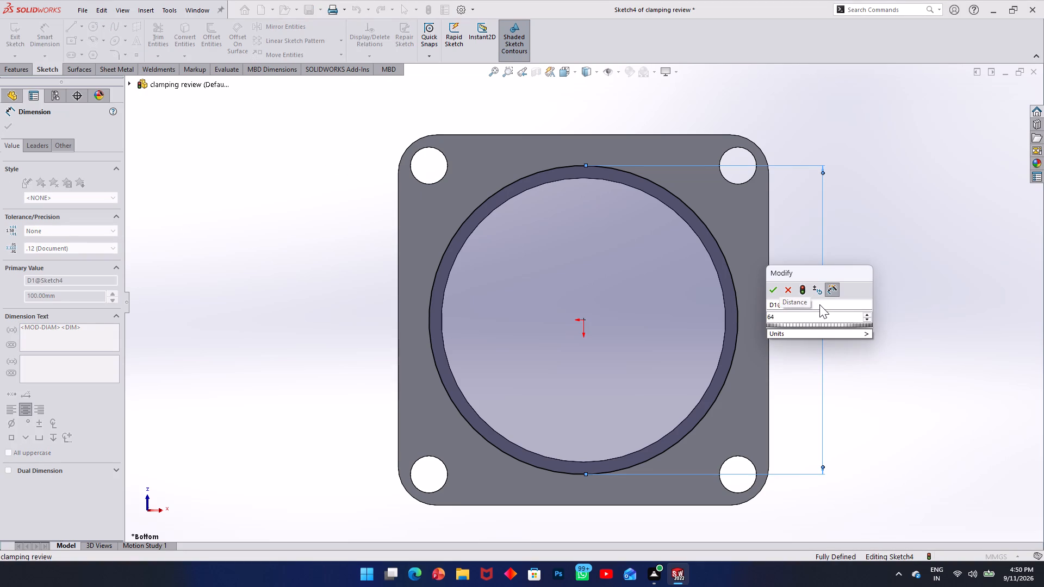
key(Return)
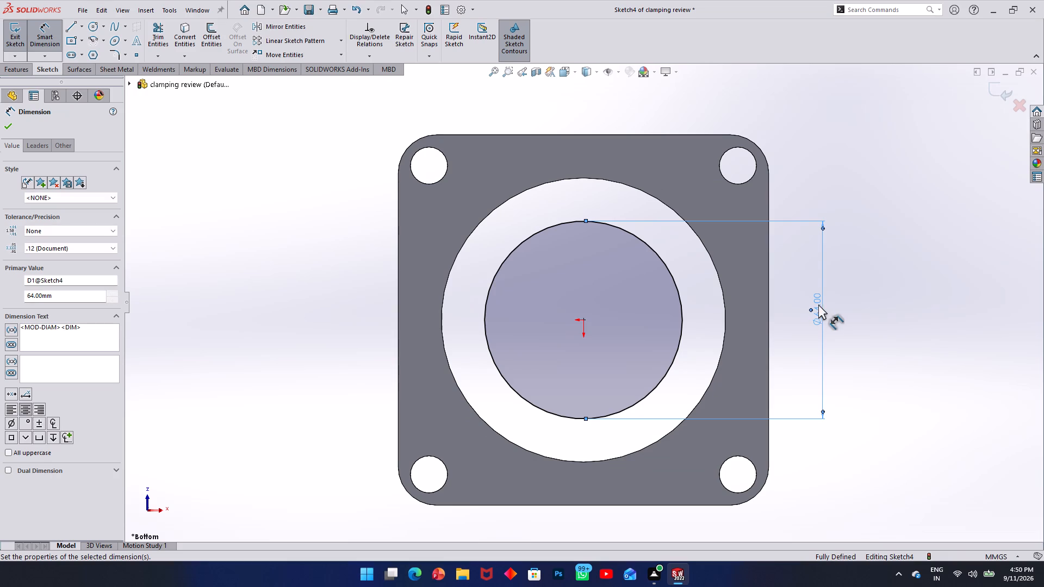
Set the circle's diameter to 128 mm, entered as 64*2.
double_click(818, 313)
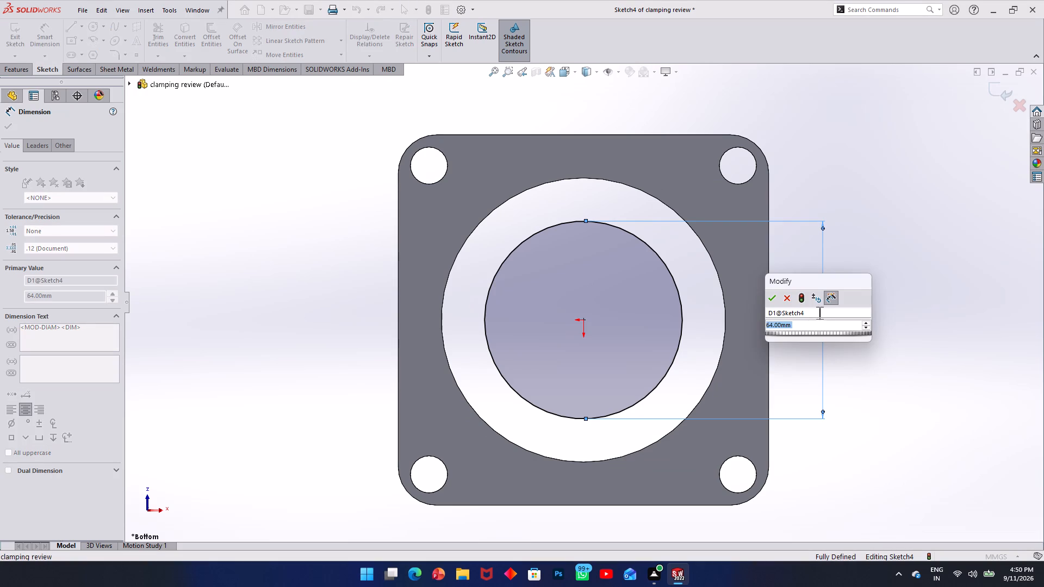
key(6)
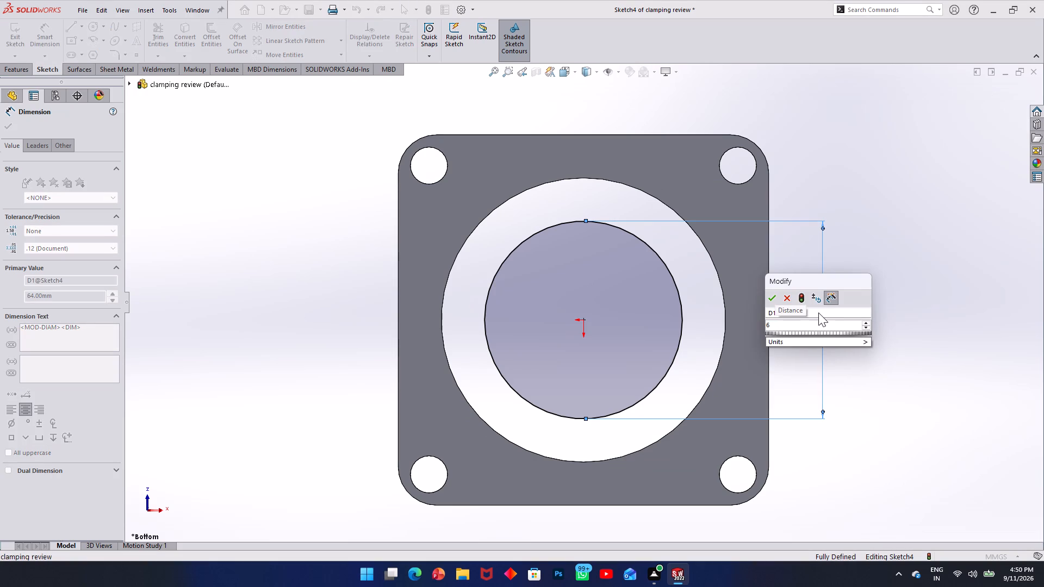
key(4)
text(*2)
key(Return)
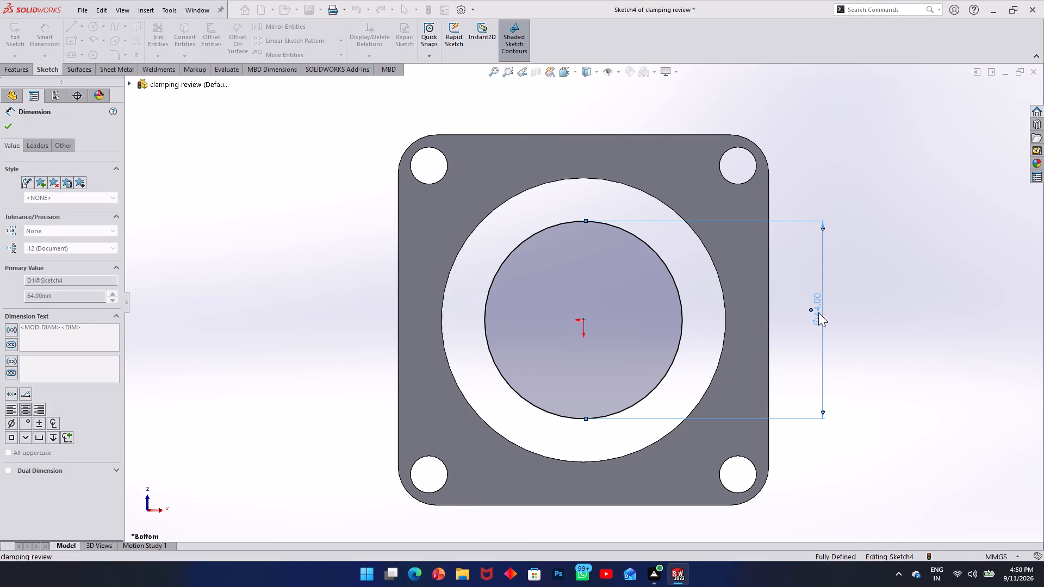
Set the circle's diameter to 108 mm, entered as 54*2, and exit the sketch.
double_click(820, 301)
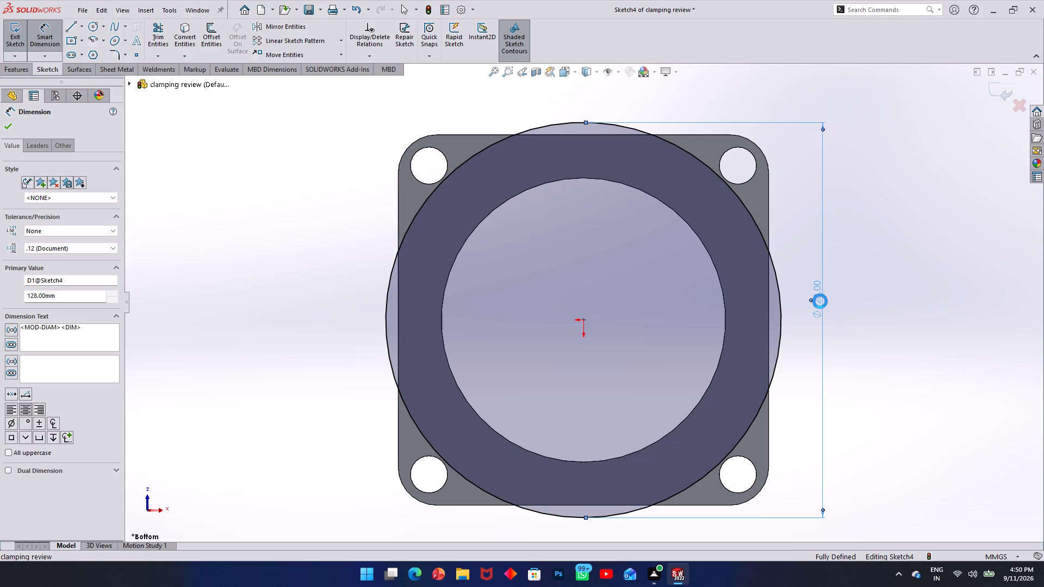
text(54*2)
key(Return)
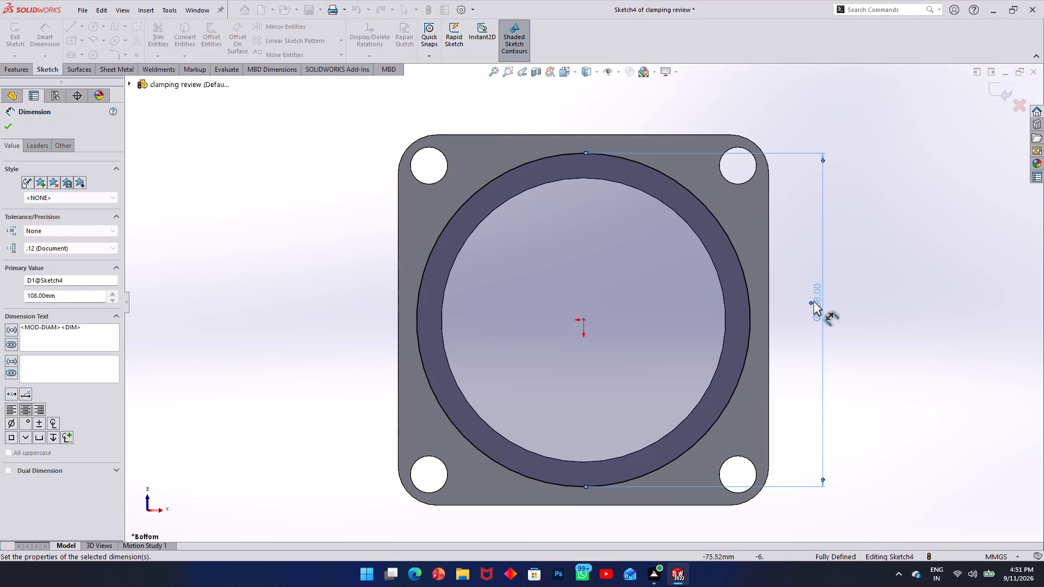
click(10, 128)
click(13, 43)
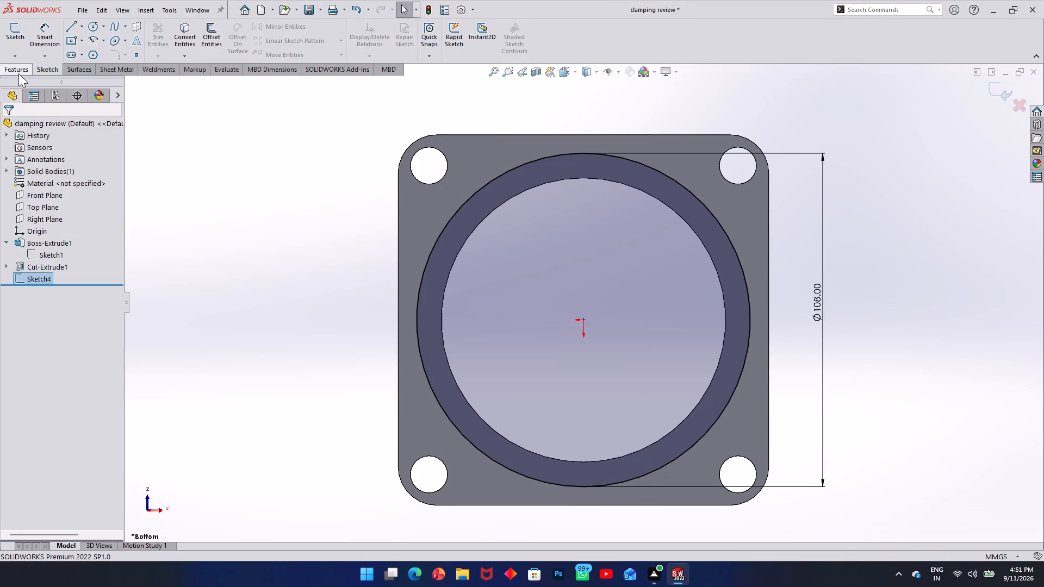
Cut the 108 mm circle into the plate from its bottom face as a blind Extruded Cut 22 mm deep.
click(18, 73)
click(172, 40)
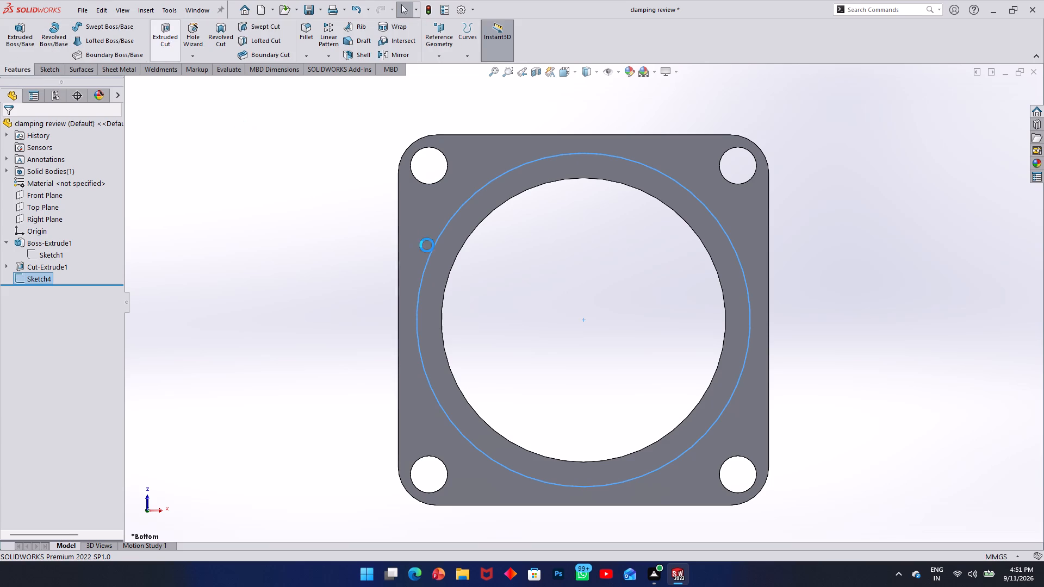
scroll(430, 247, down, 1)
middle_drag(422, 249, 495, 266)
scroll(470, 237, up, 1)
middle_drag(469, 237, 520, 324)
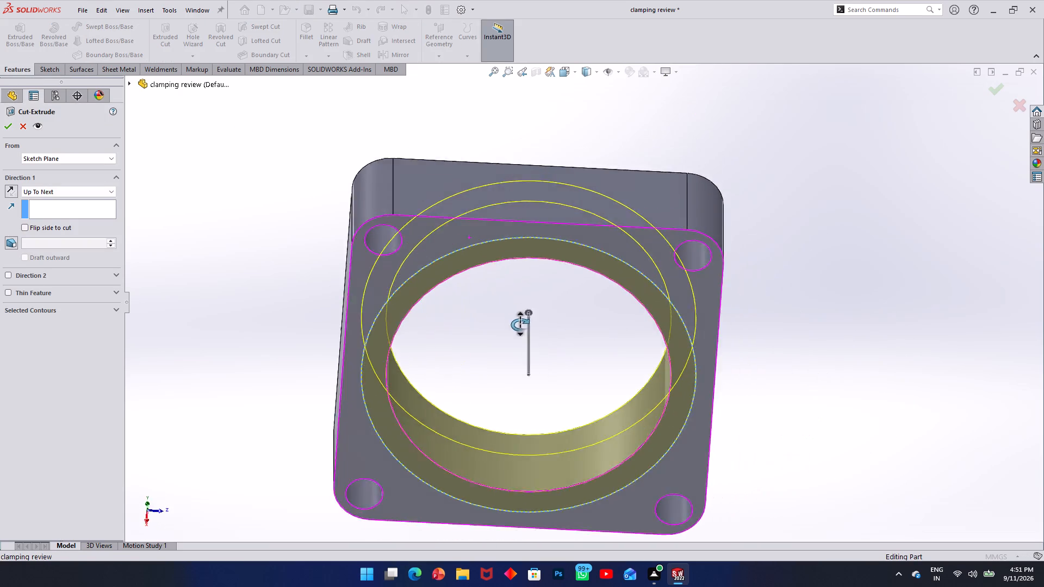
middle_drag(520, 324, 466, 365)
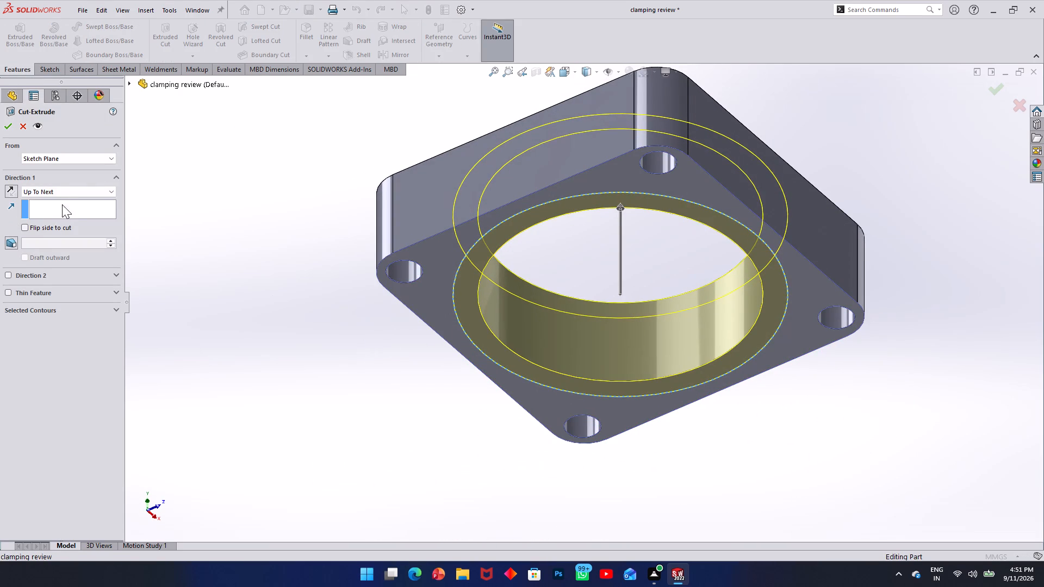
click(72, 191)
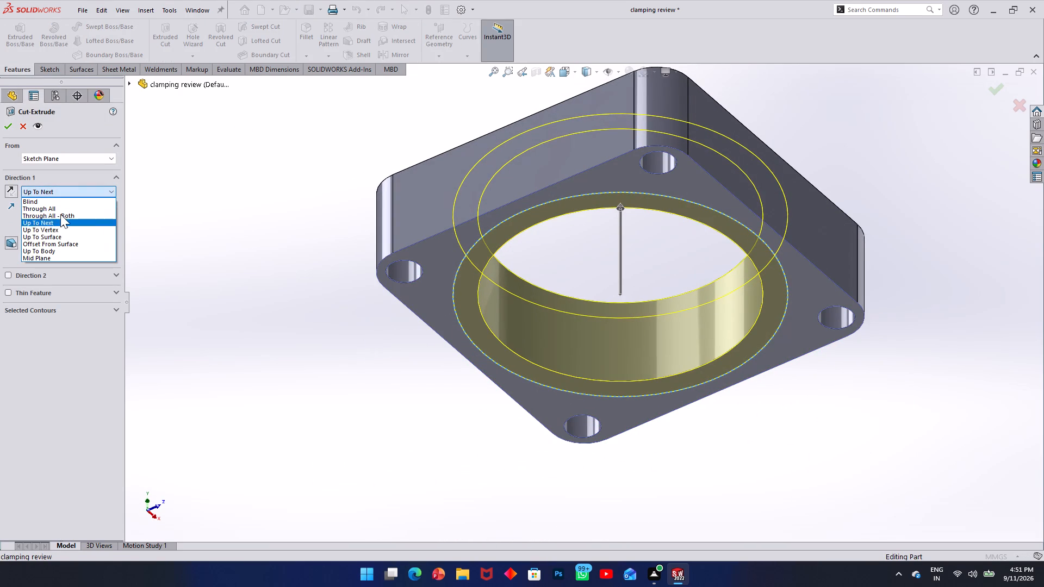
click(58, 199)
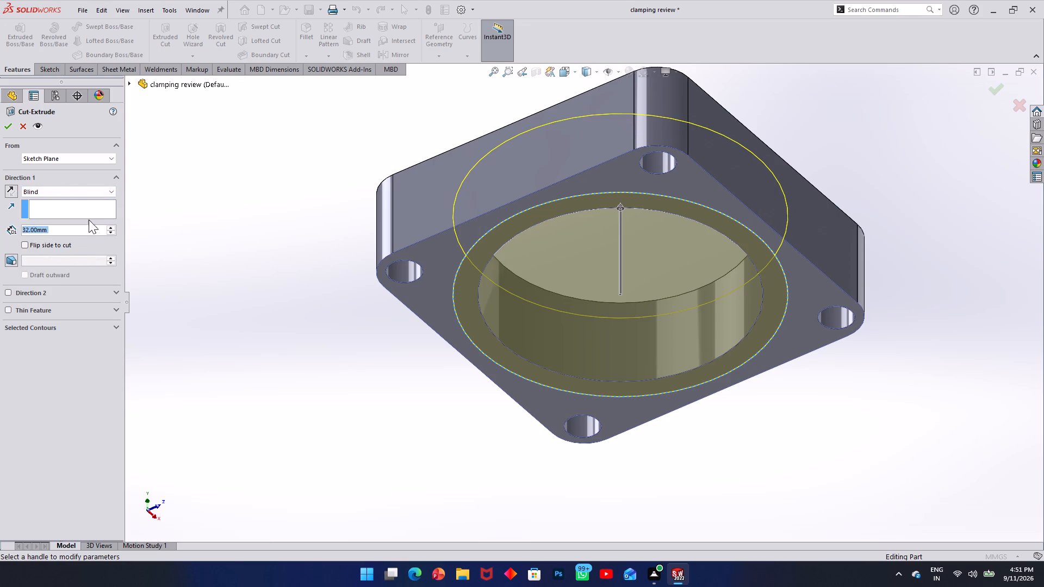
middle_drag(89, 202, 166, 259)
text(22)
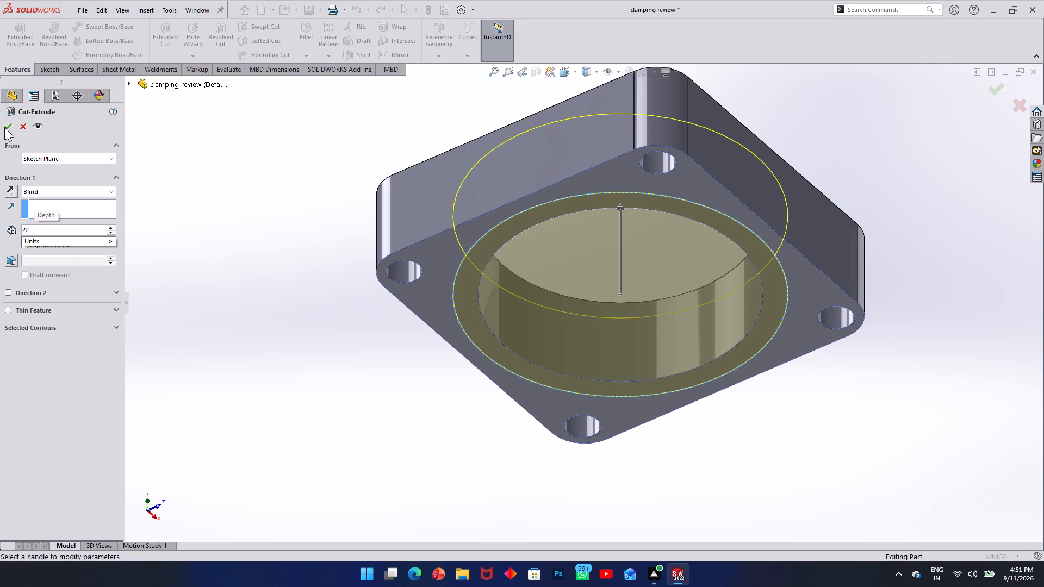
click(5, 126)
click(166, 166)
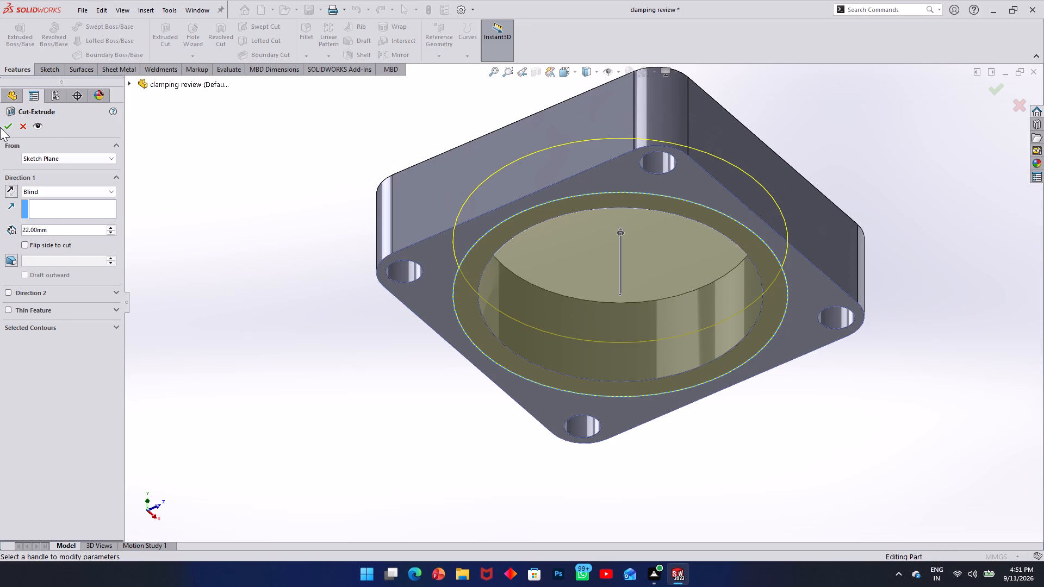
click(3, 127)
scroll(319, 209, up, 1)
click(297, 198)
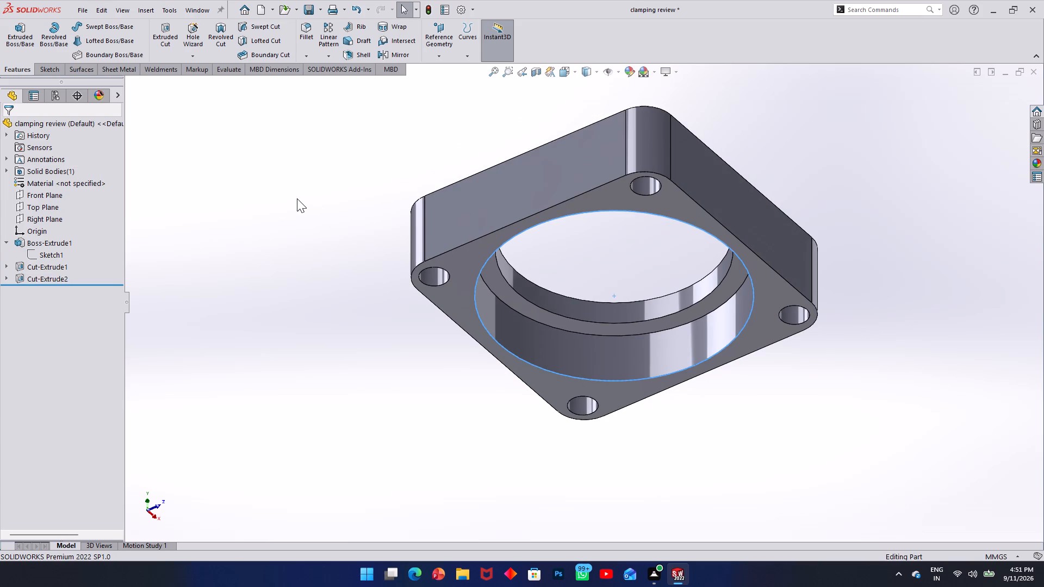
Check the plate from above and below, and save the "clamping review" part.
scroll(415, 196, up, 4)
middle_drag(543, 261, 548, 441)
scroll(482, 326, up, 1)
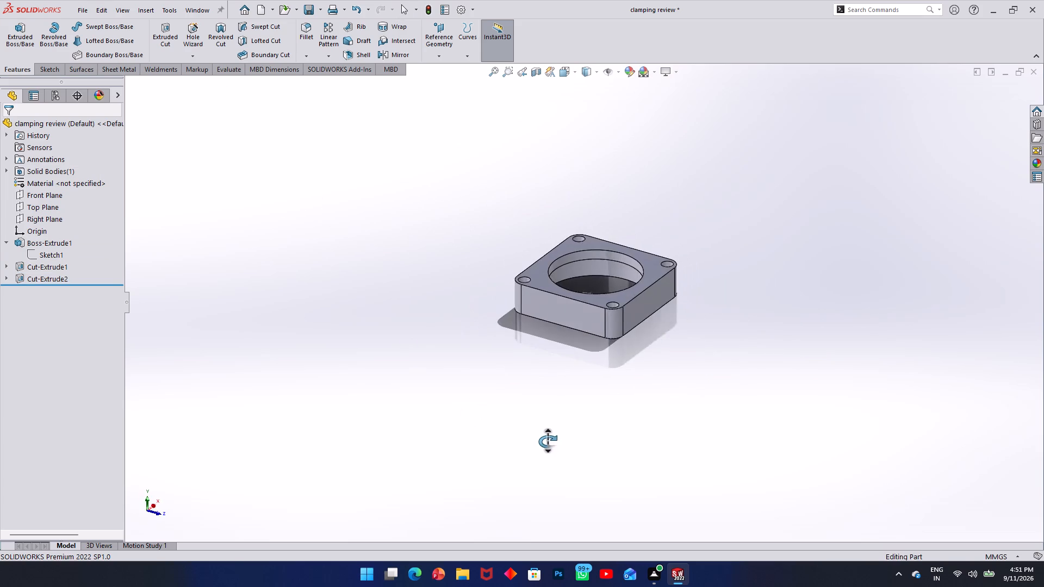
middle_drag(548, 441, 507, 329)
key(ctrl+s)
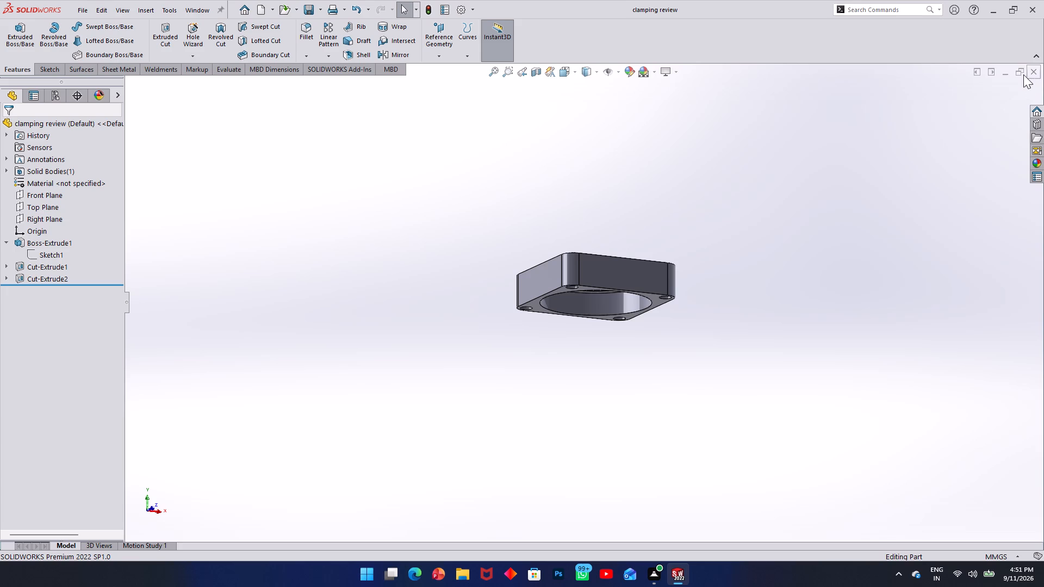
Switch back to the open Part12 sketch and maximize its window.
click(1009, 72)
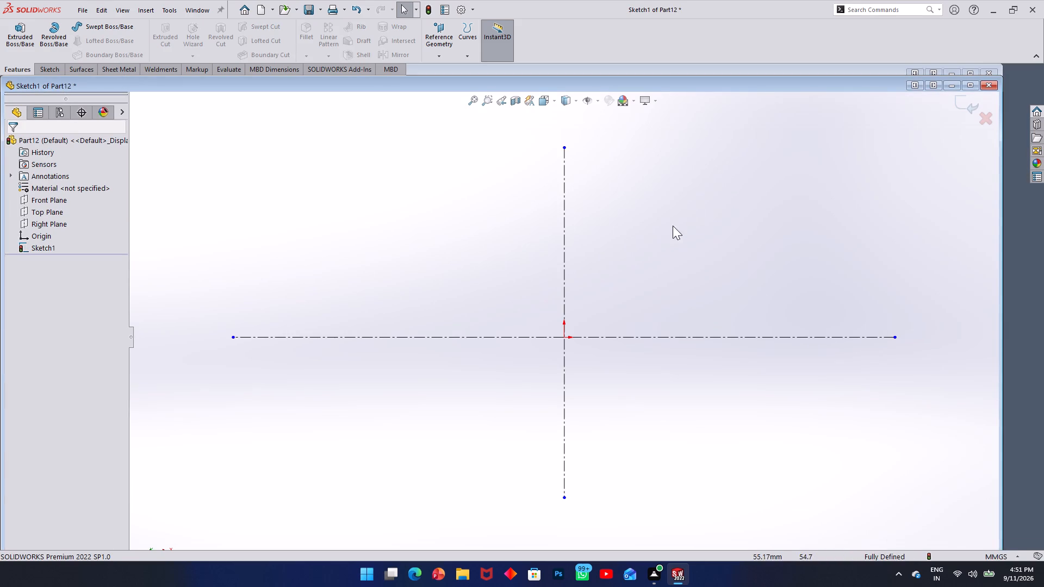
click(971, 88)
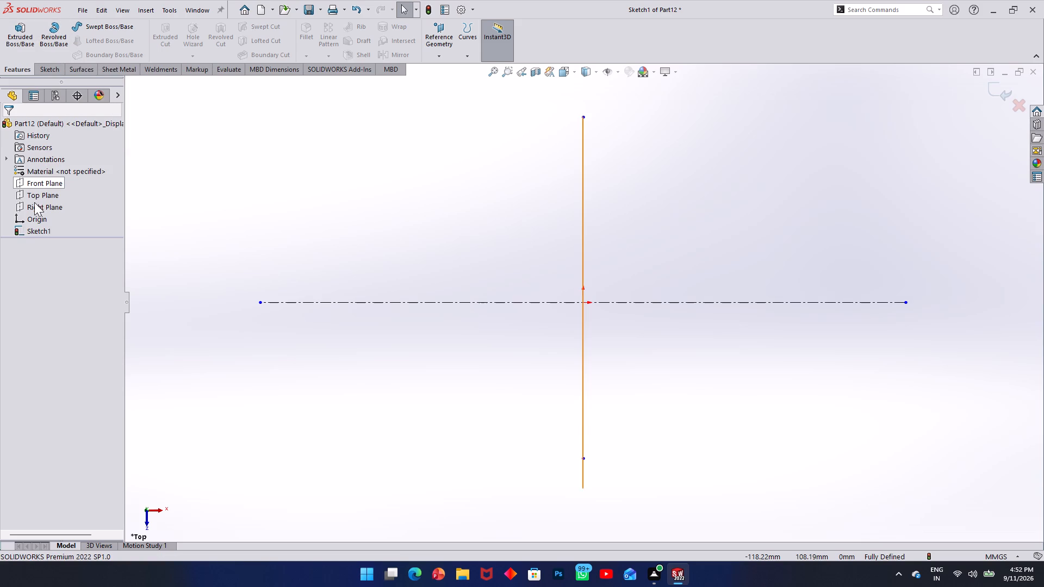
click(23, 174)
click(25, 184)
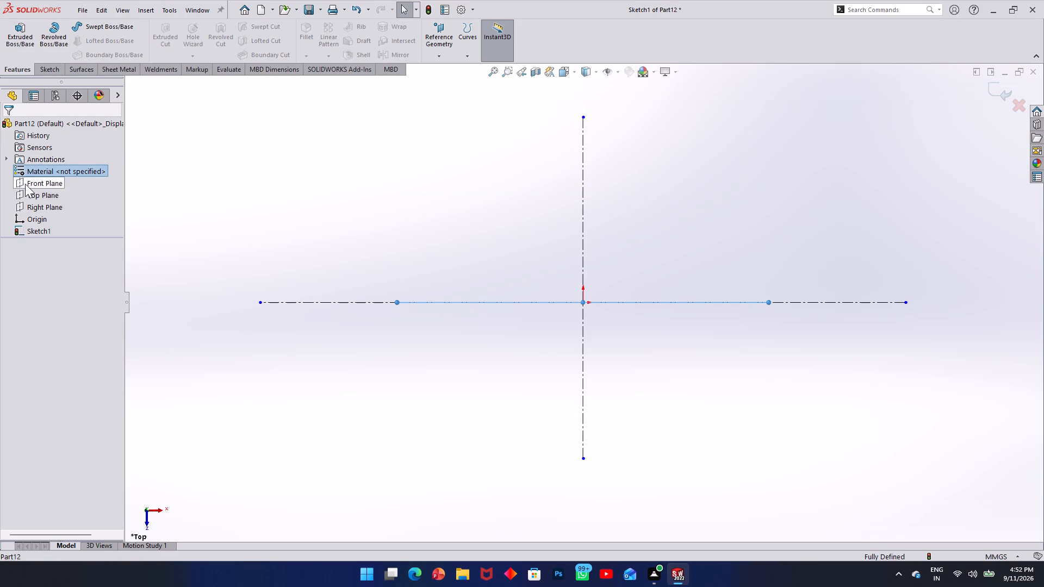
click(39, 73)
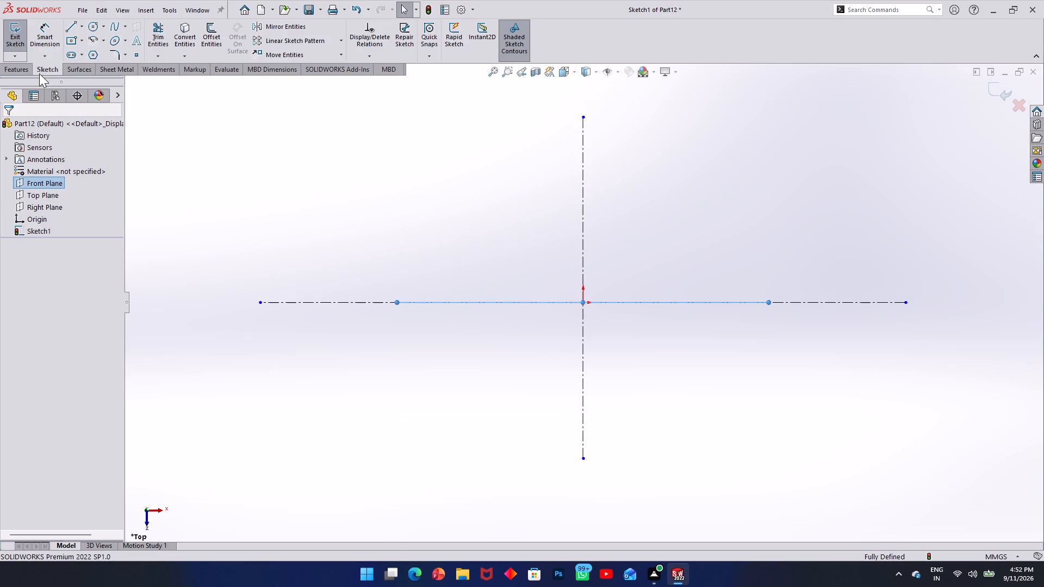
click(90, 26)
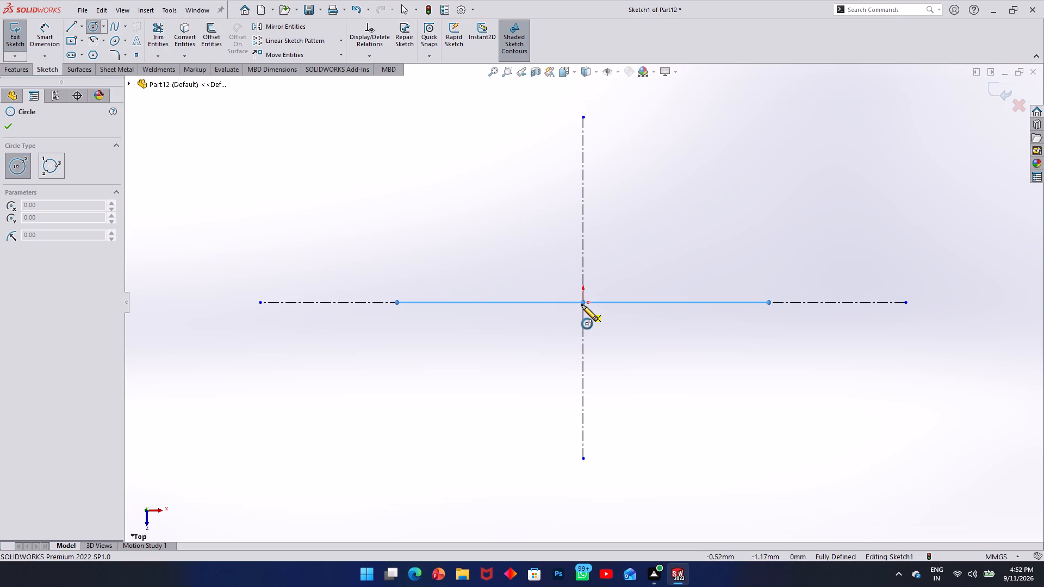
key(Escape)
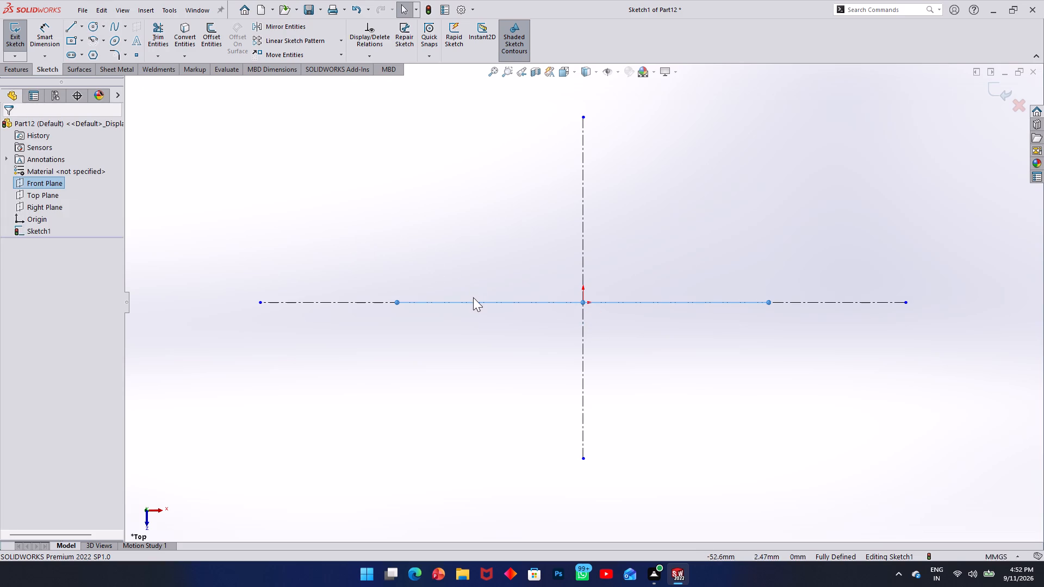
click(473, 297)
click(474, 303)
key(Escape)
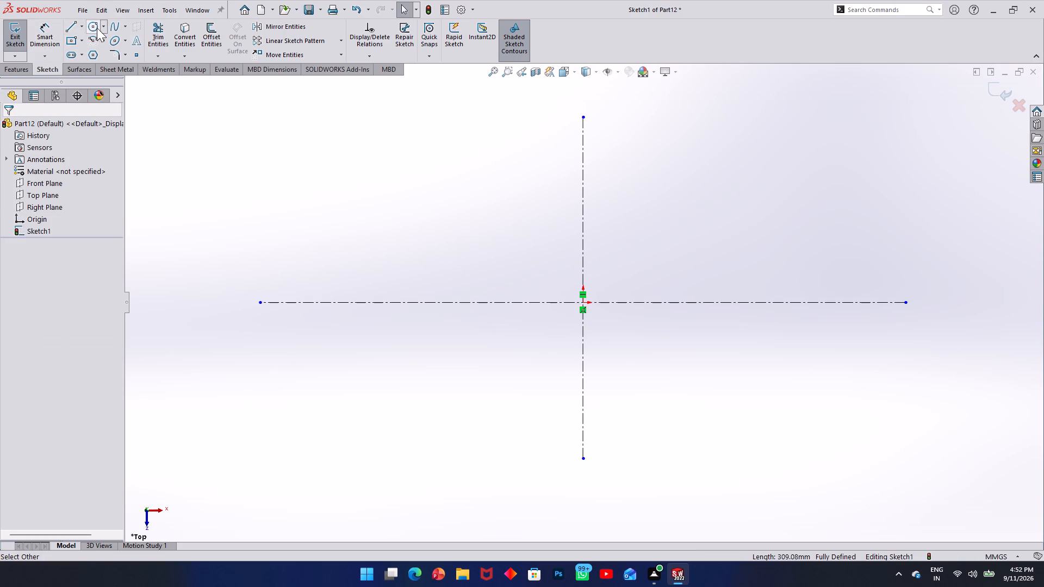
Sketch a circle about 95 mm in diameter, centred on the origin where the two centerlines cross.
click(96, 28)
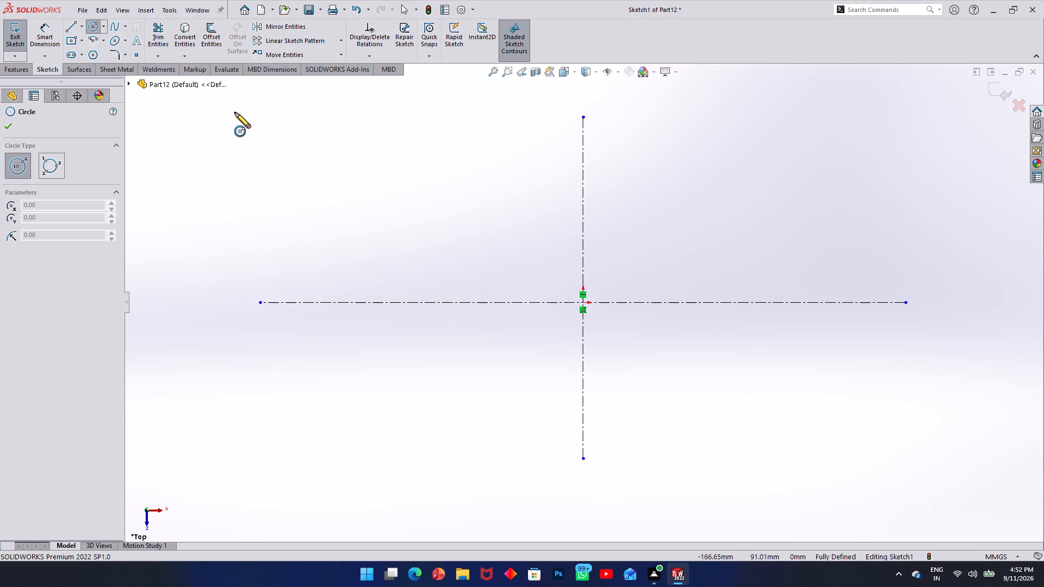
click(582, 303)
click(680, 324)
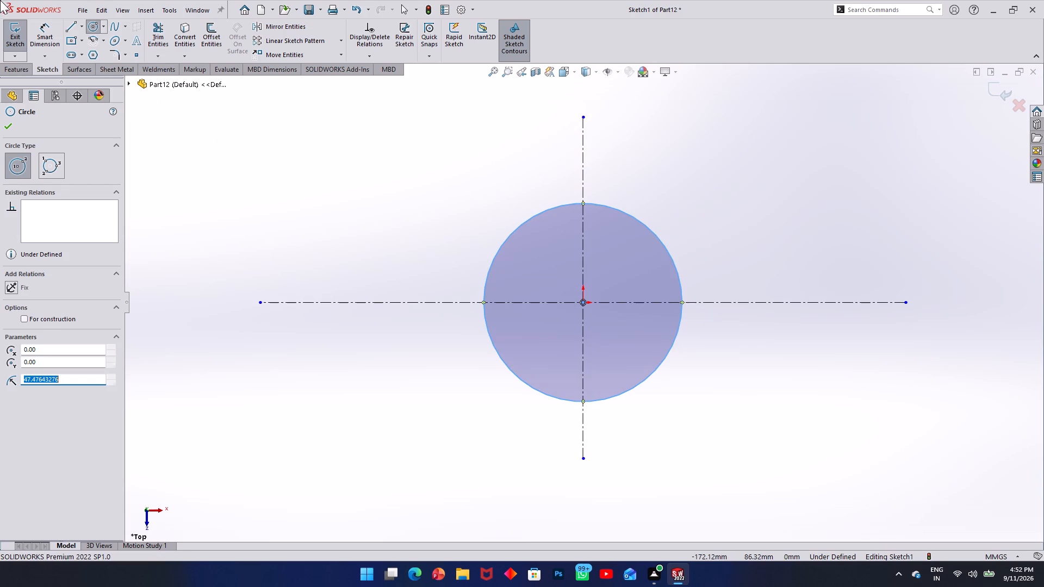
Dimension the circle's diameter as 86 mm and exit the sketch.
click(42, 37)
click(647, 227)
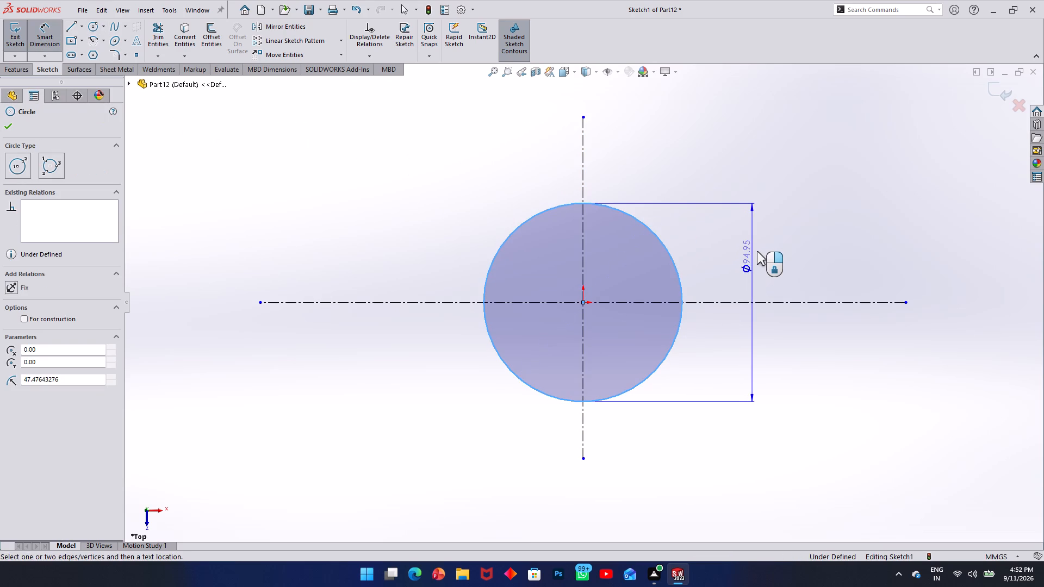
click(757, 243)
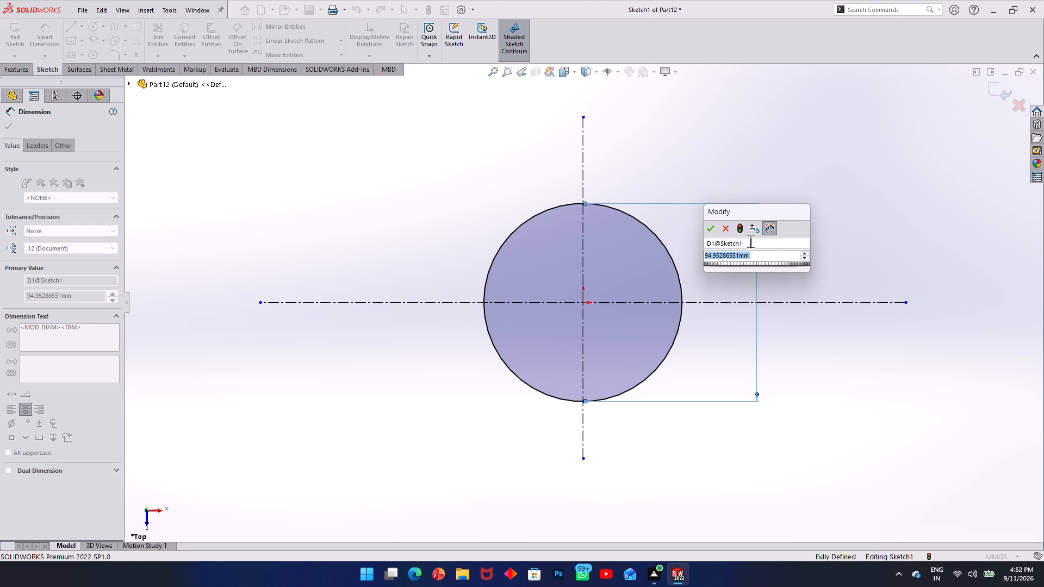
text(86)
key(Return)
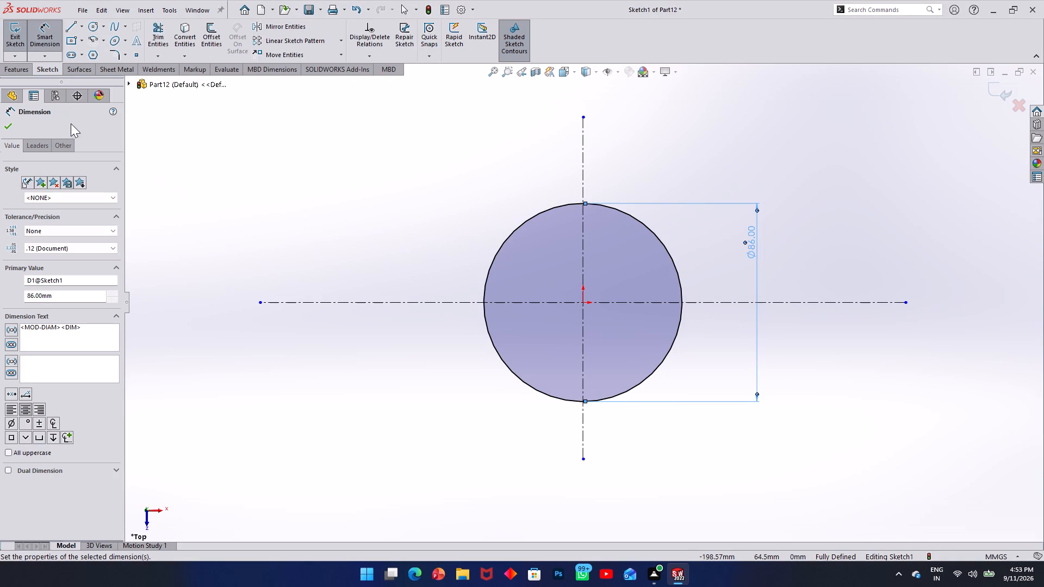
click(4, 126)
scroll(362, 239, up, 2)
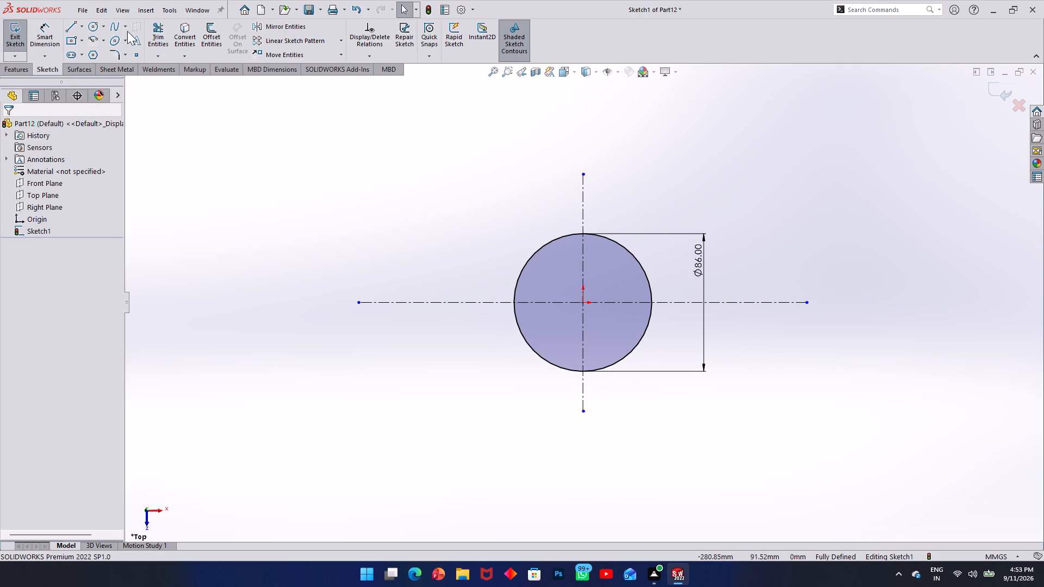
click(17, 40)
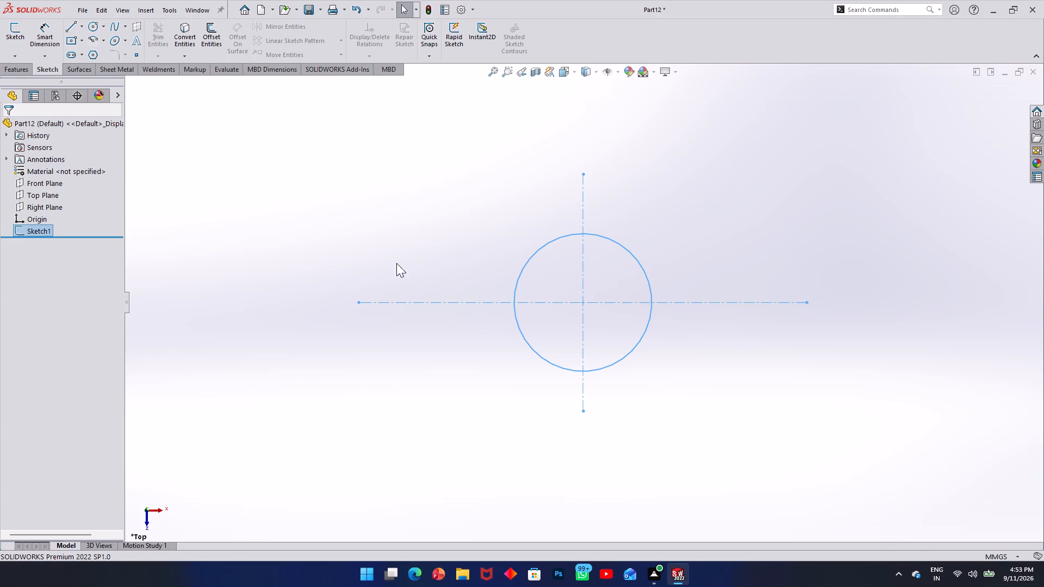
Extrude the 86 mm circle sketch 22 mm upward as a solid disc.
middle_drag(394, 263, 407, 176)
scroll(530, 322, down, 2)
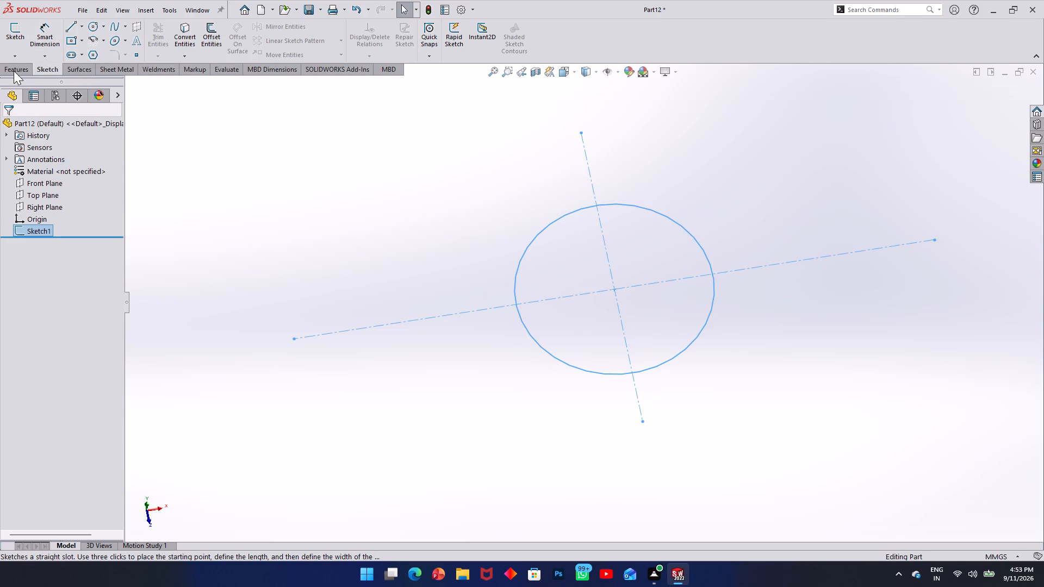
click(13, 71)
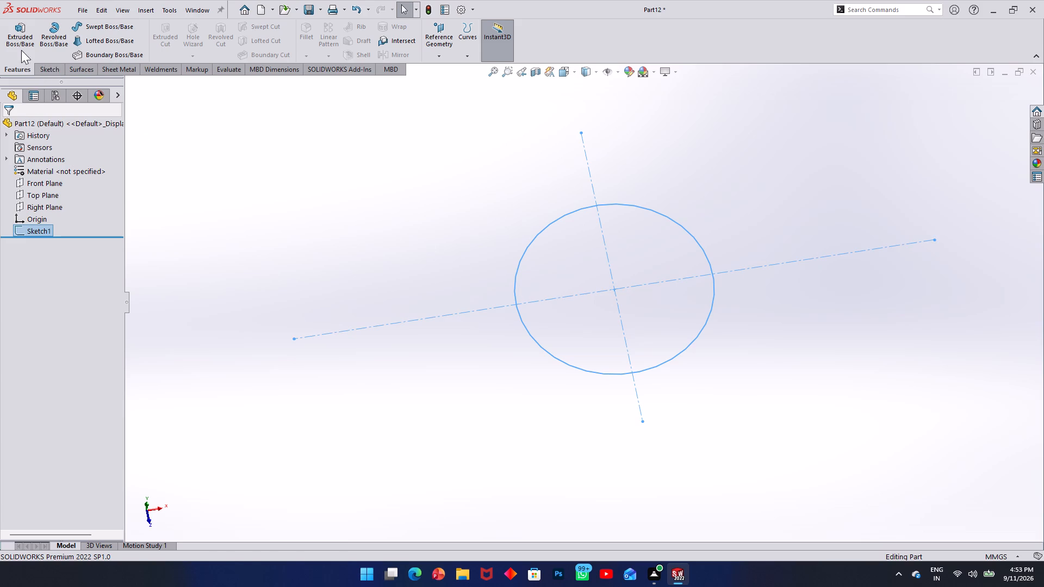
click(27, 38)
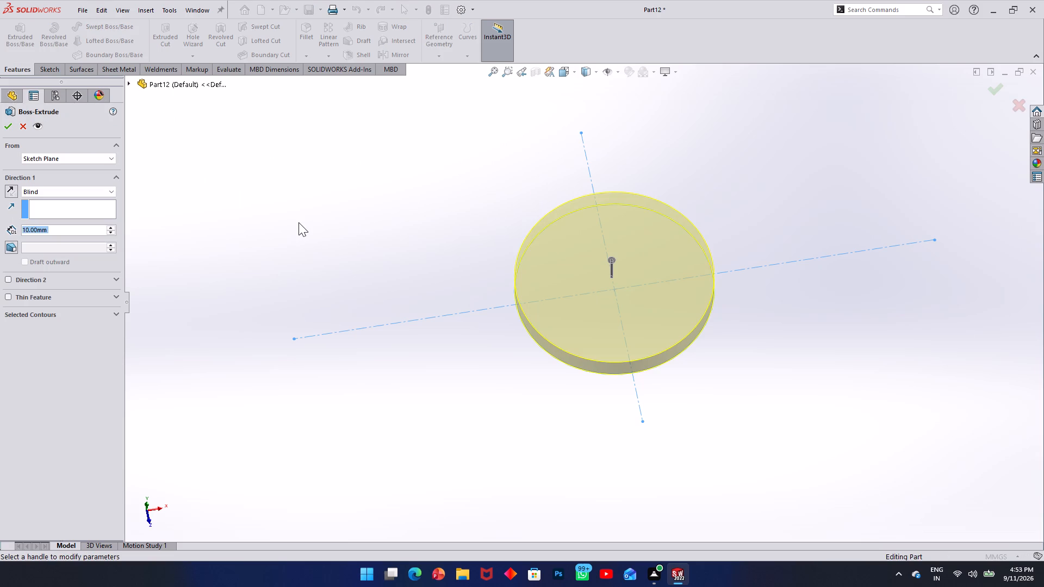
text(22)
key(Return)
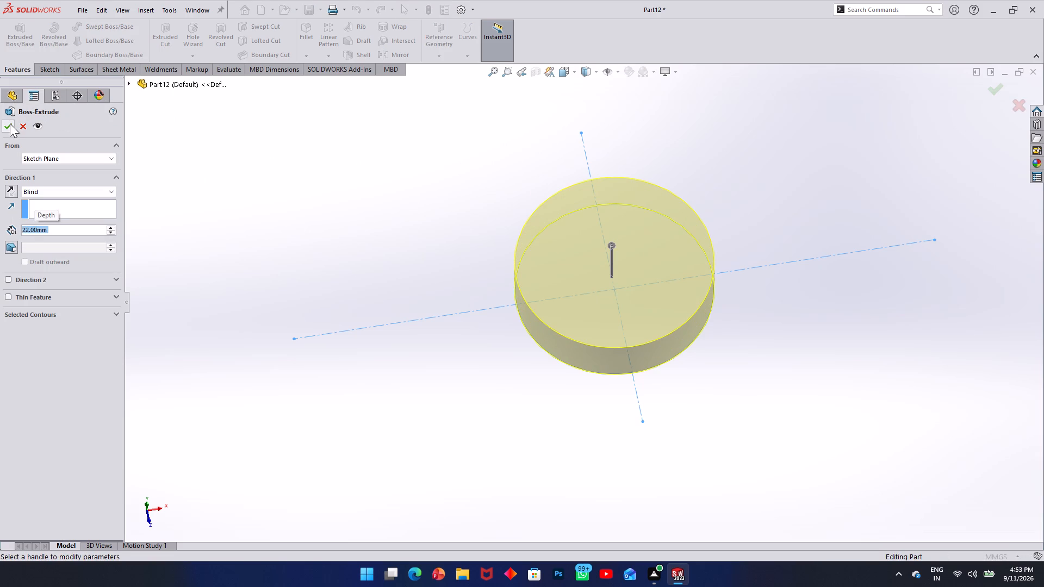
click(10, 123)
click(317, 214)
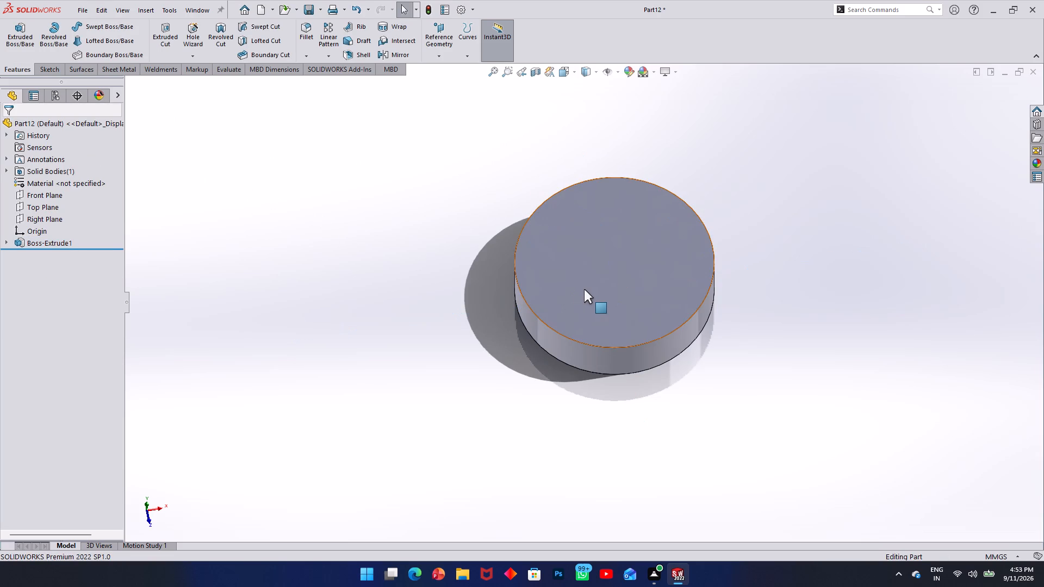
On the disc's top face, sketch a circle about 69 mm in diameter centred on the origin.
click(584, 289)
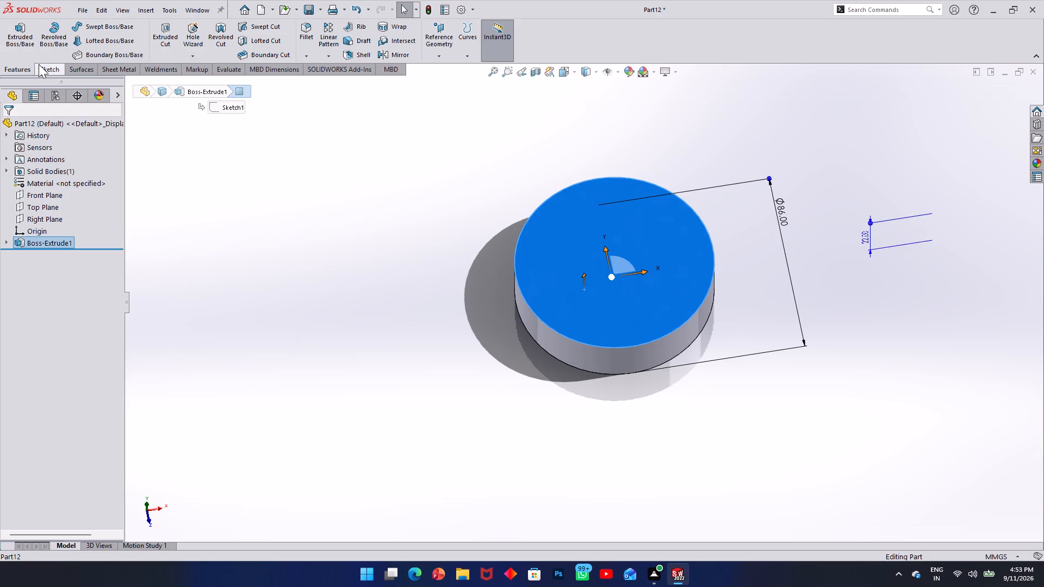
click(41, 66)
click(18, 32)
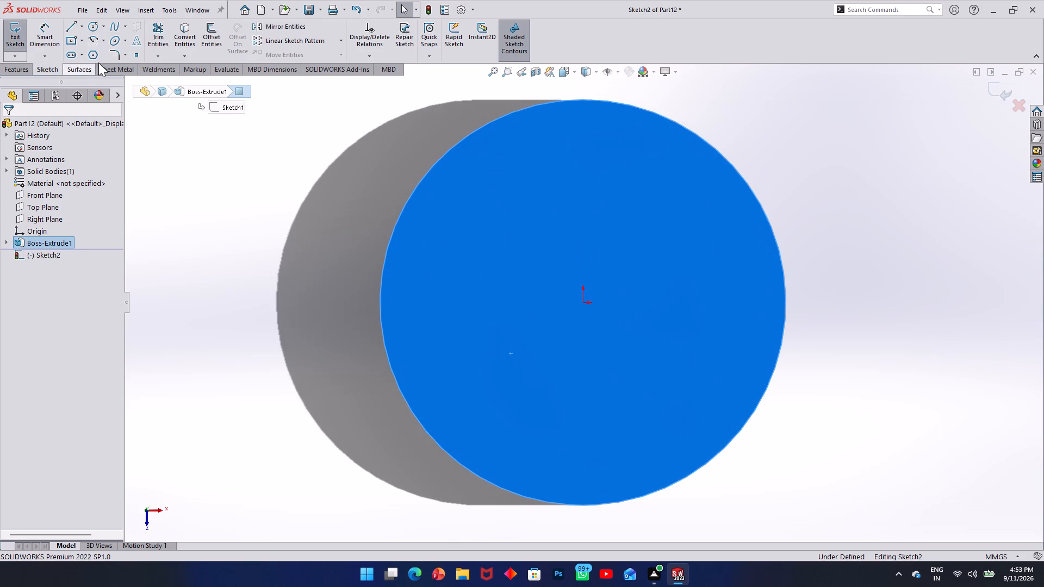
click(101, 29)
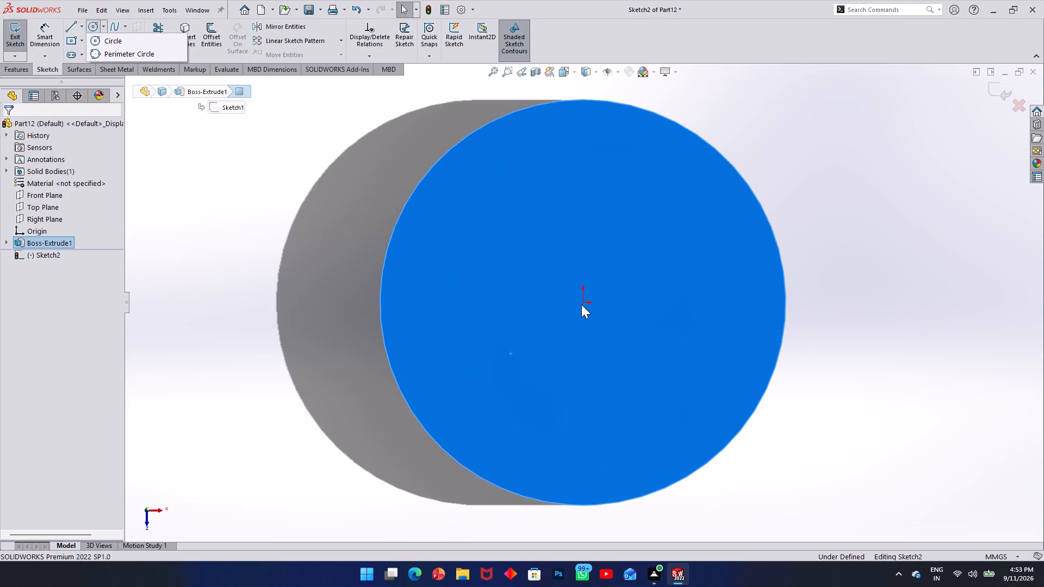
click(90, 28)
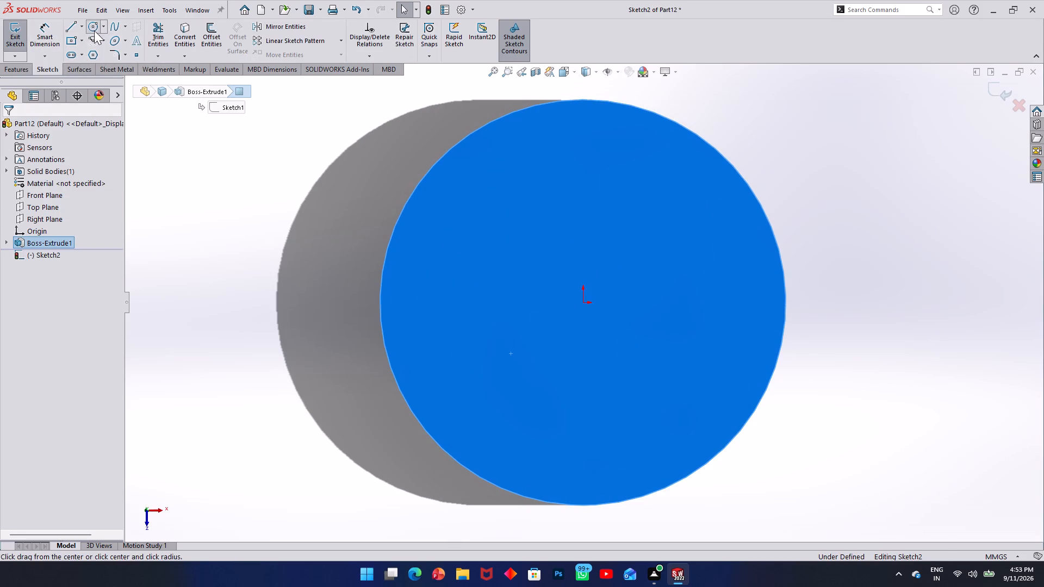
click(583, 302)
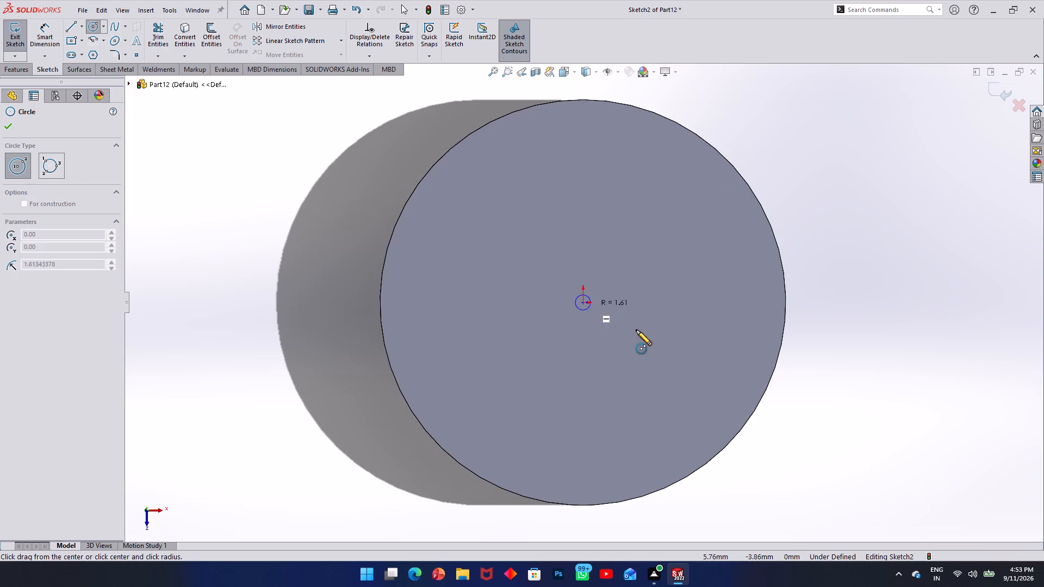
click(746, 302)
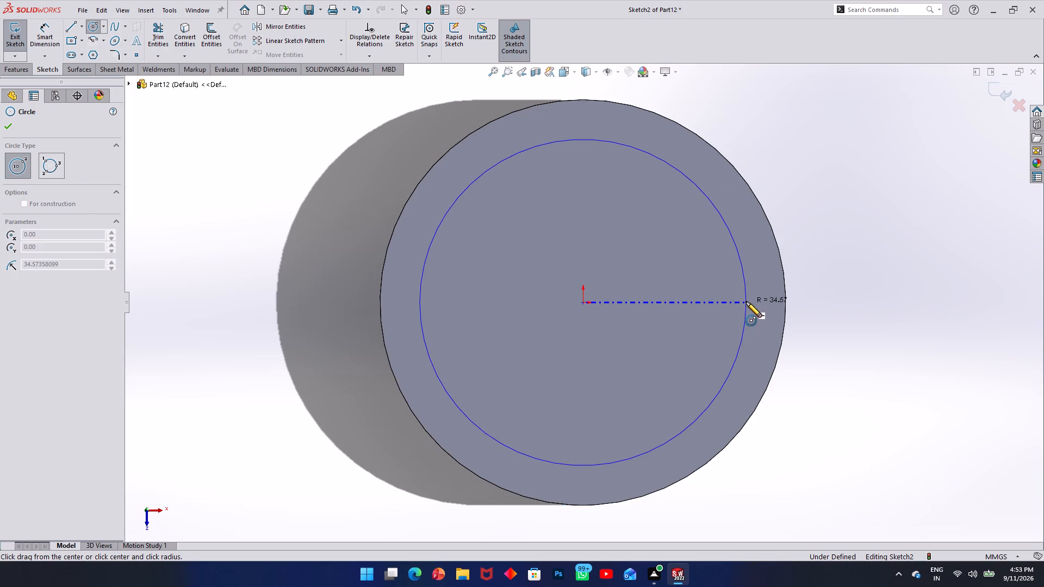
Dimension the new circle's diameter as 64 mm and exit the sketch.
click(42, 32)
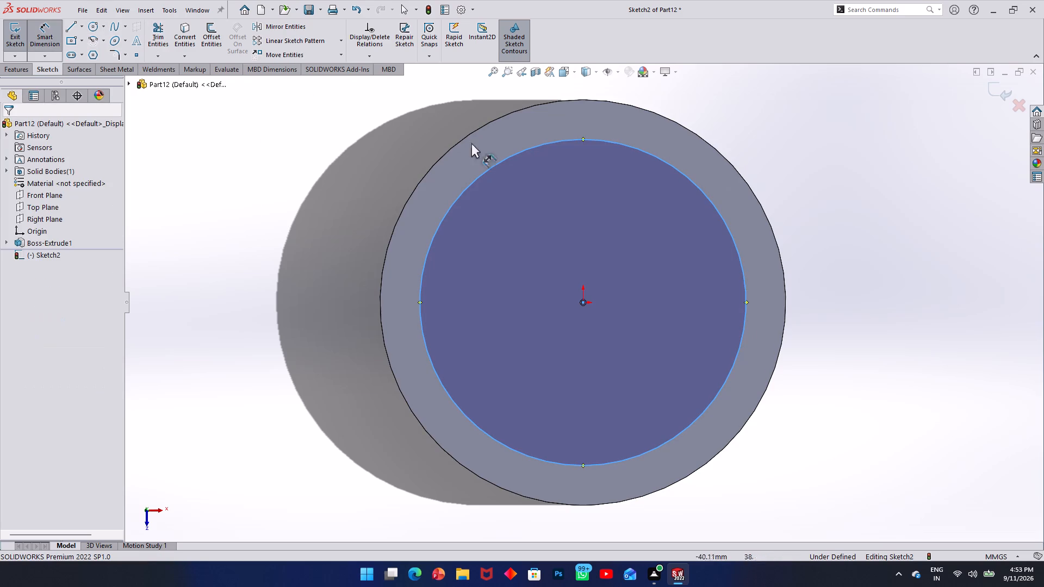
click(731, 237)
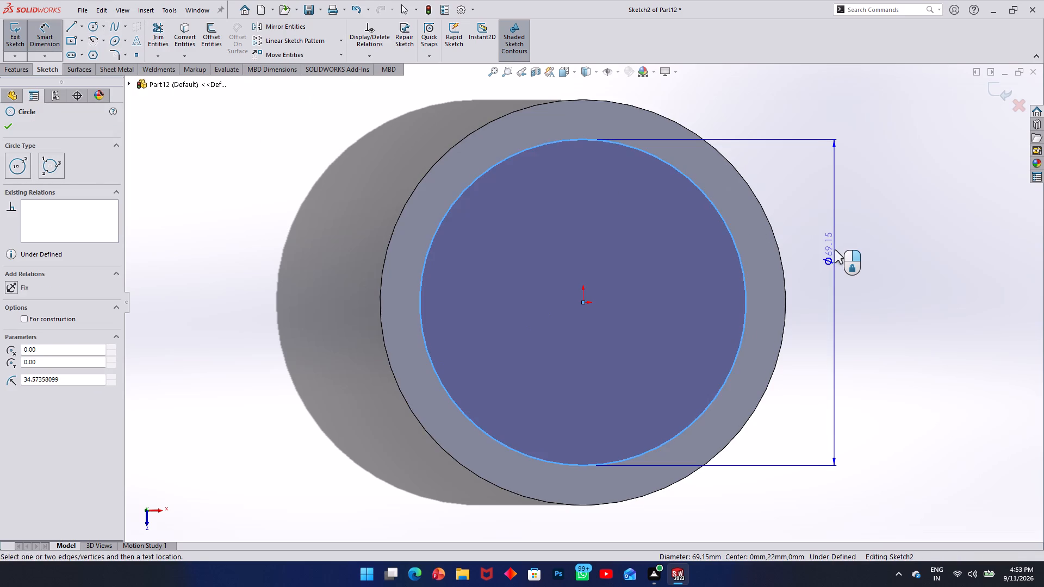
click(835, 249)
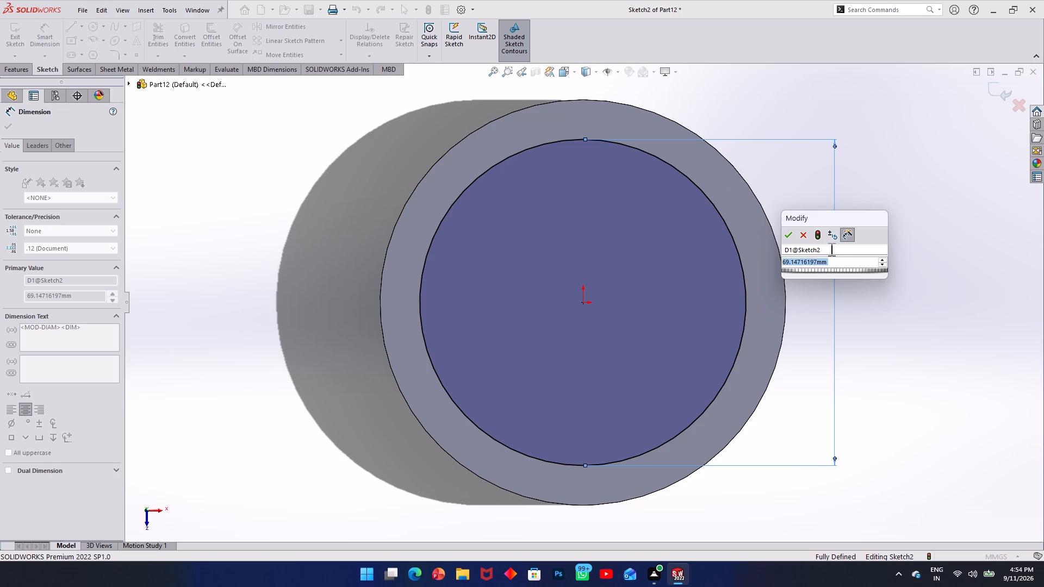
key(Escape)
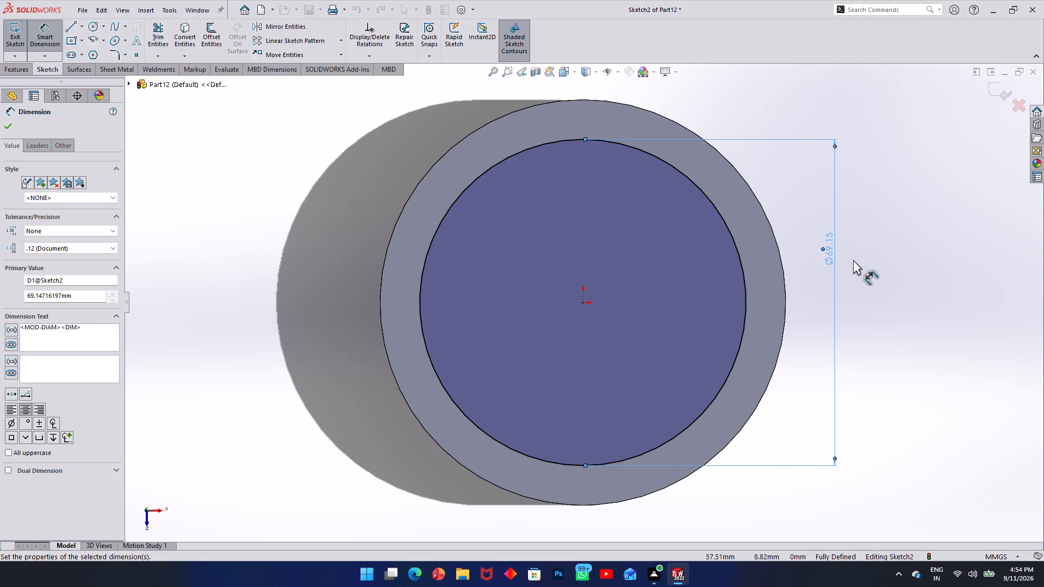
double_click(837, 253)
text(64)
key(Return)
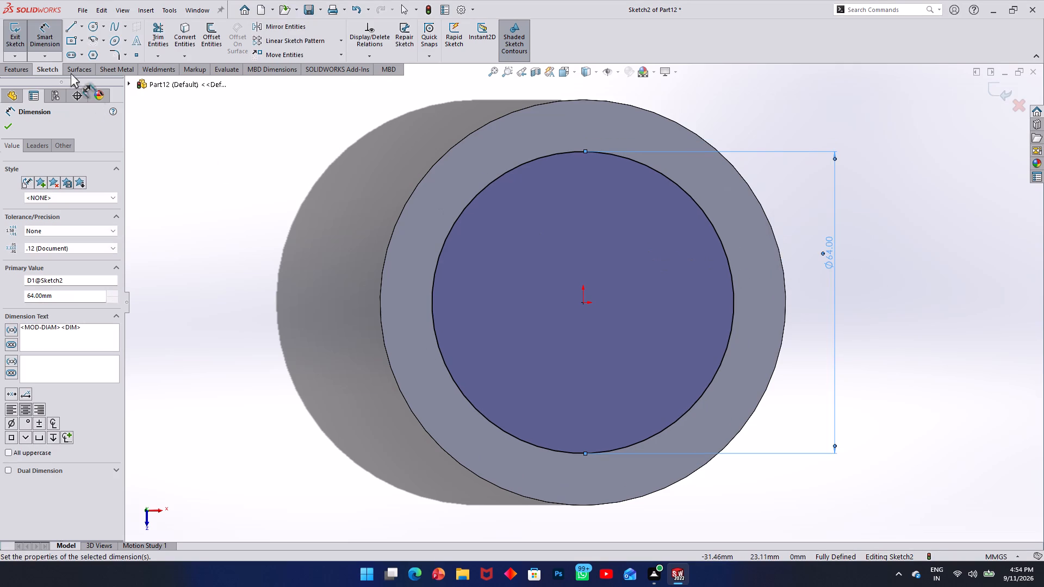
click(11, 131)
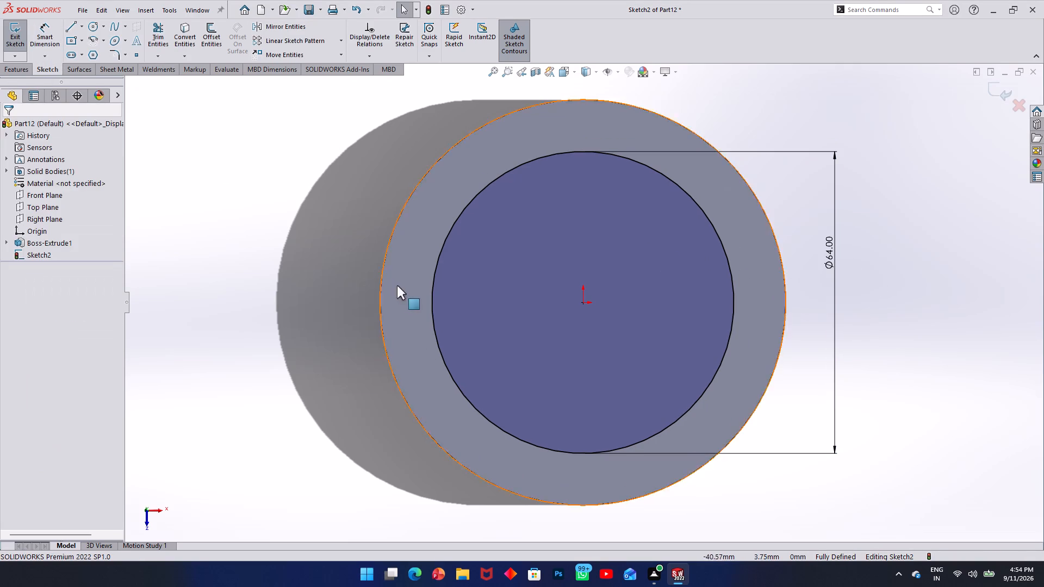
middle_drag(393, 283, 359, 168)
scroll(537, 254, down, 3)
scroll(539, 243, up, 2)
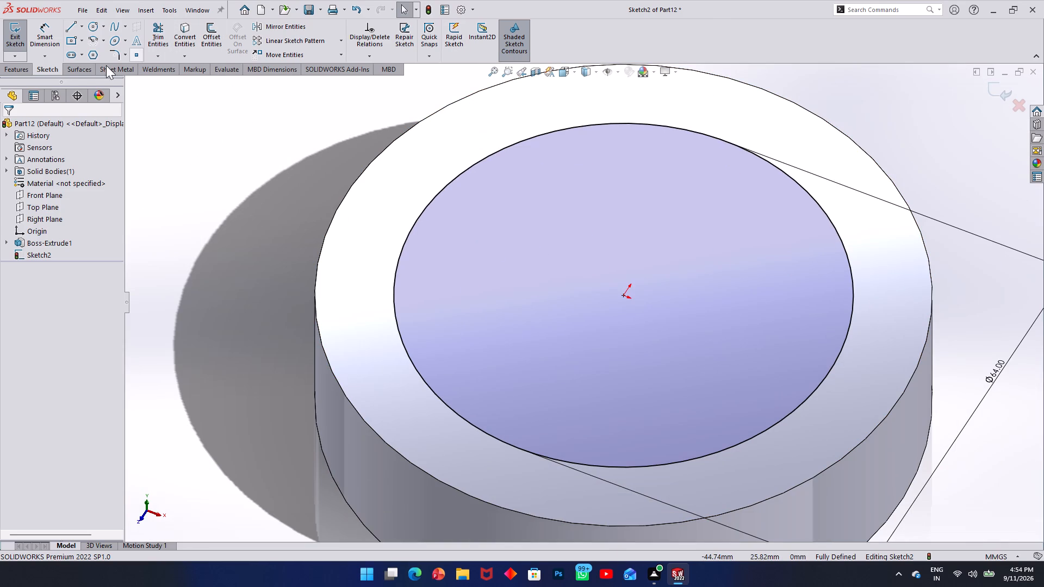
click(10, 32)
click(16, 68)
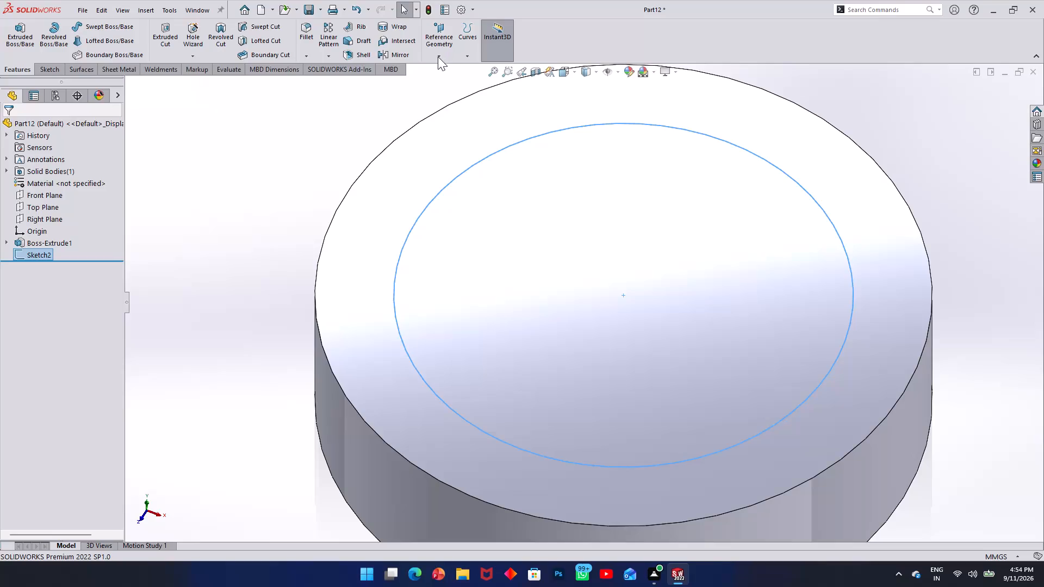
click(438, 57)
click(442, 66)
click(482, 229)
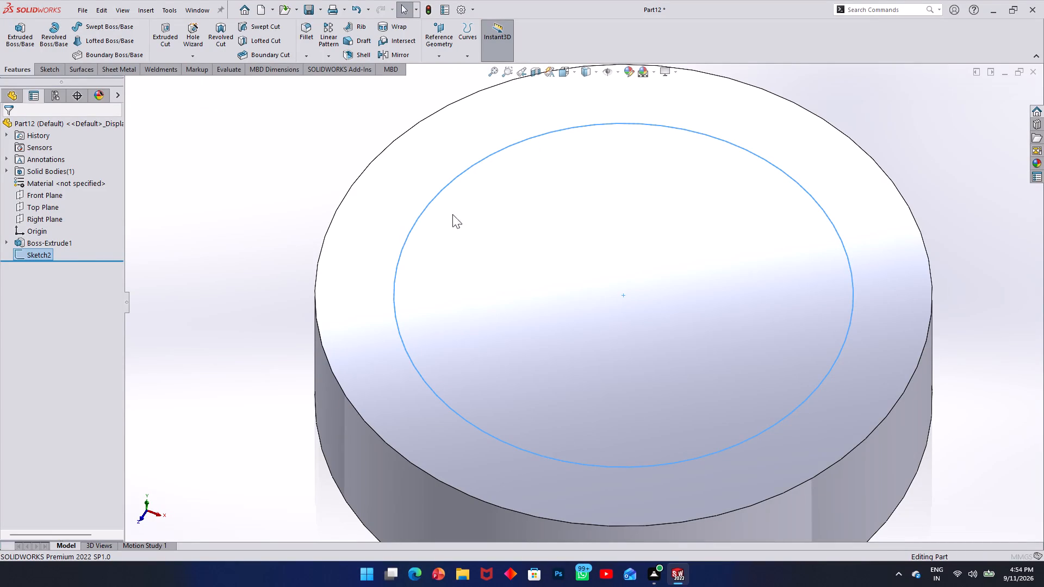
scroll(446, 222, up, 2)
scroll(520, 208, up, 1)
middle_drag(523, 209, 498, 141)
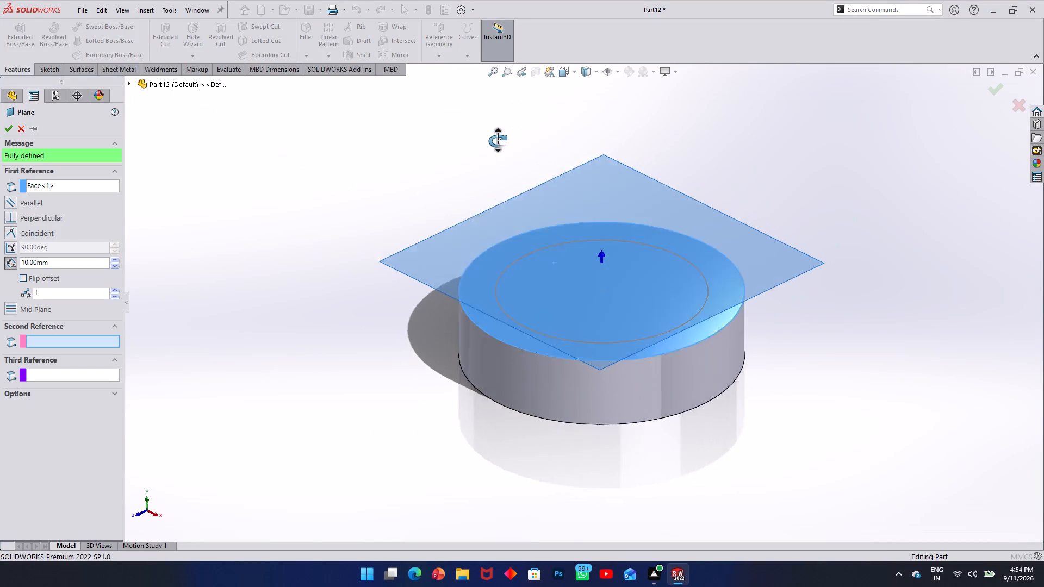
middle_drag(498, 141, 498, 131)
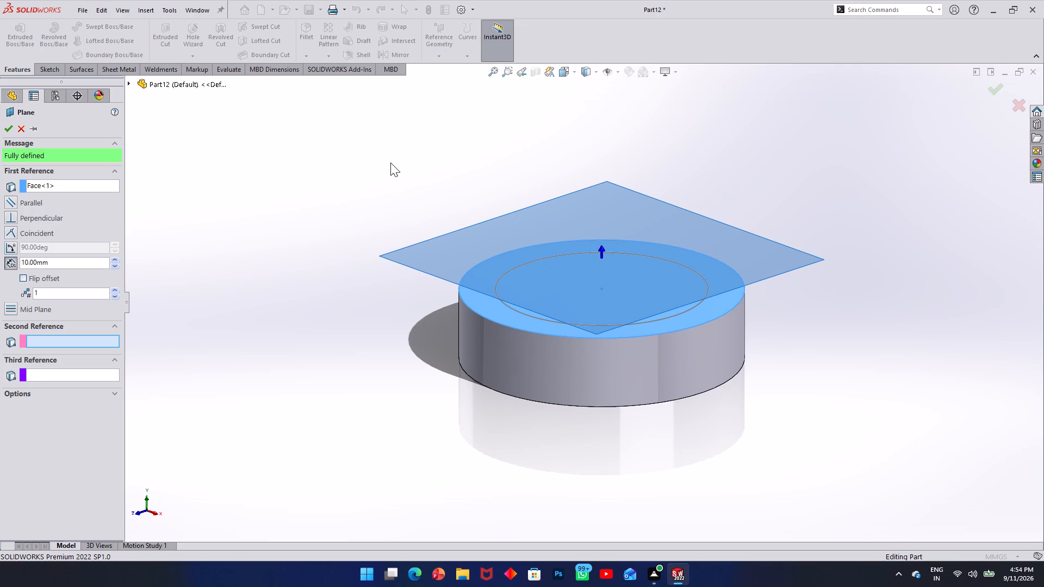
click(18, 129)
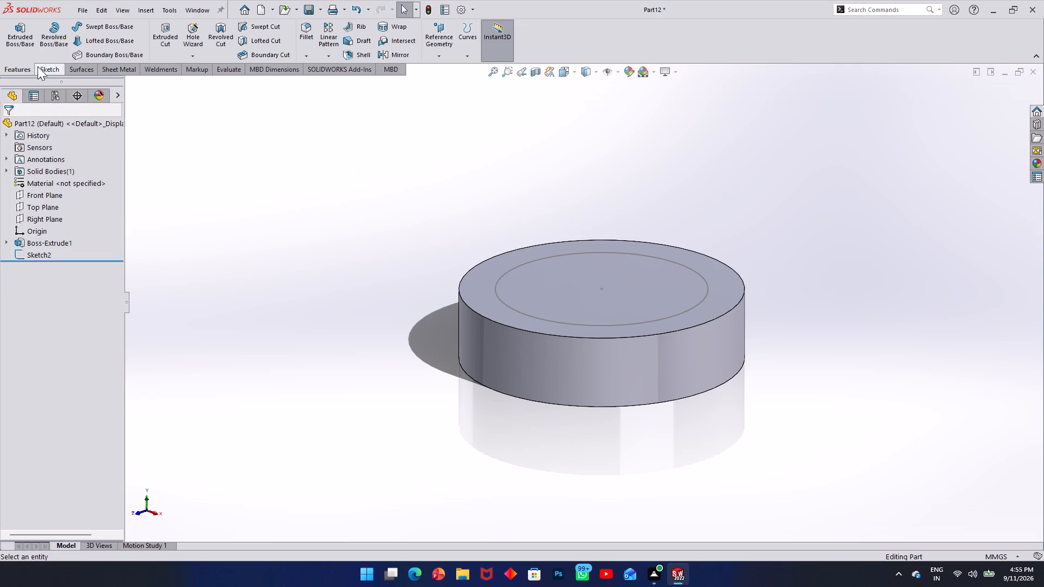
Extrude the 64 mm circle 9 mm upward from the disc's top face, merged with the disc.
click(23, 27)
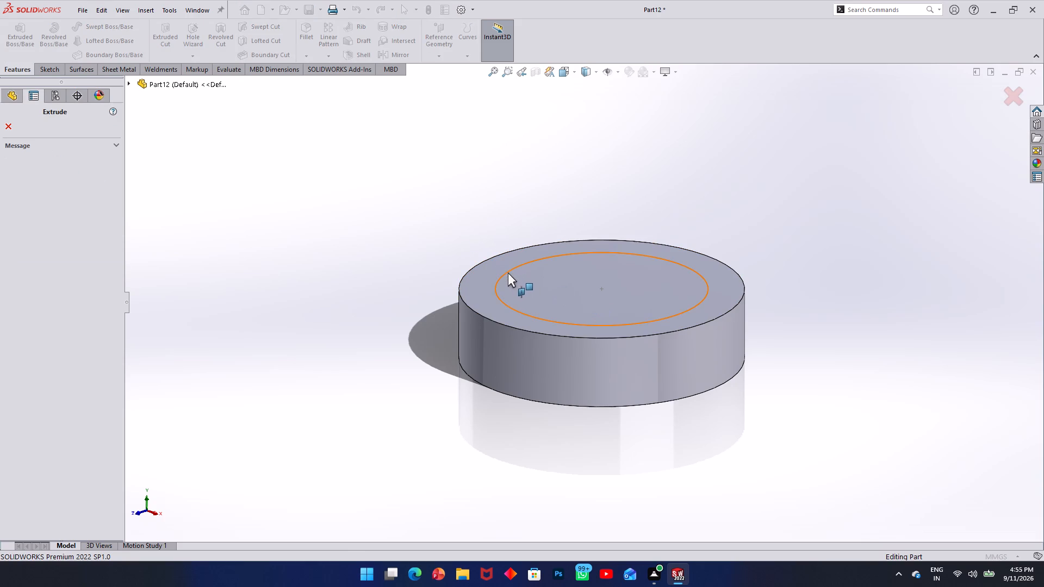
click(508, 273)
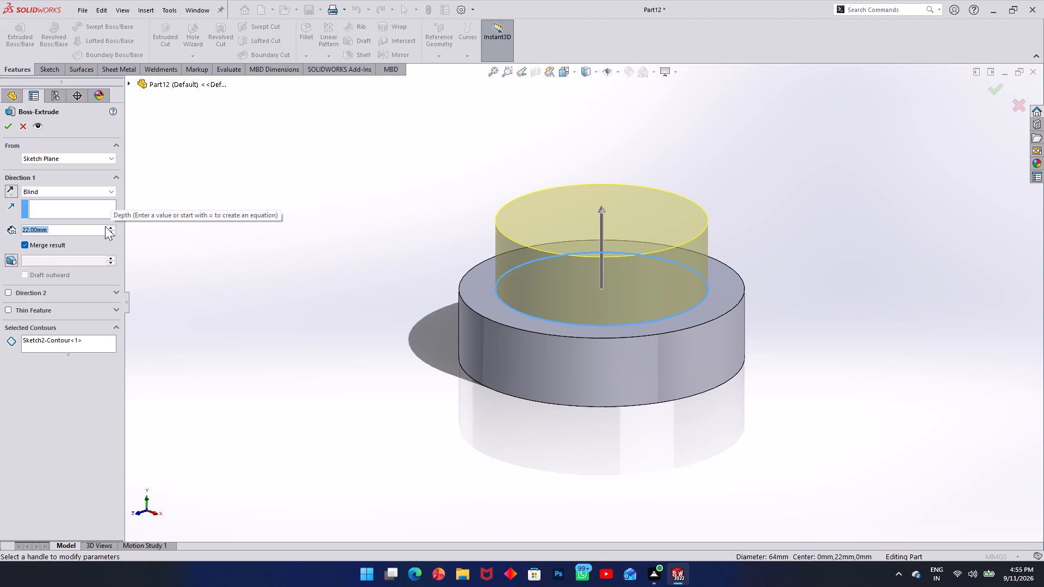
key(9)
key(Return)
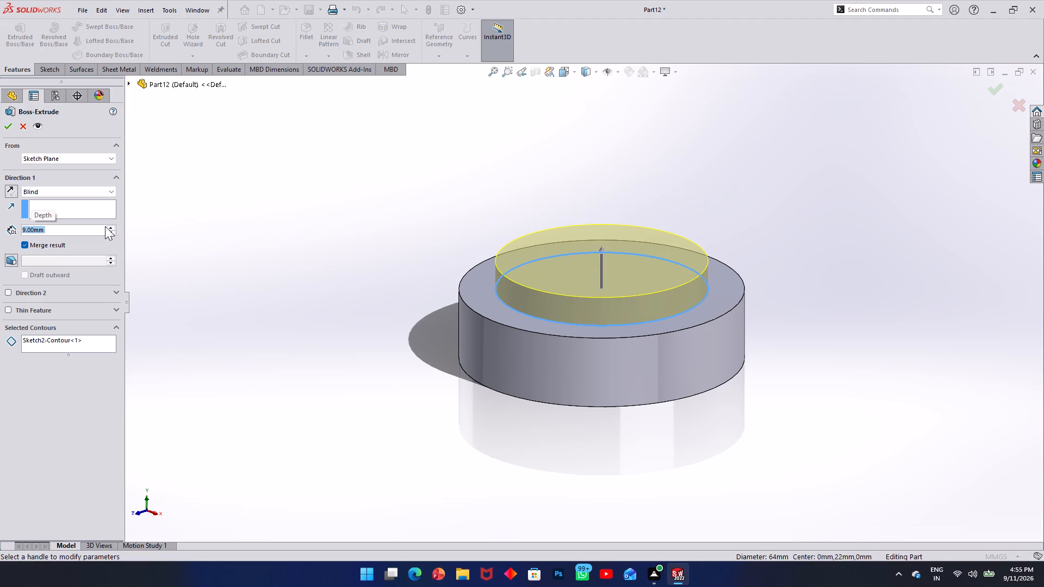
click(5, 127)
click(243, 188)
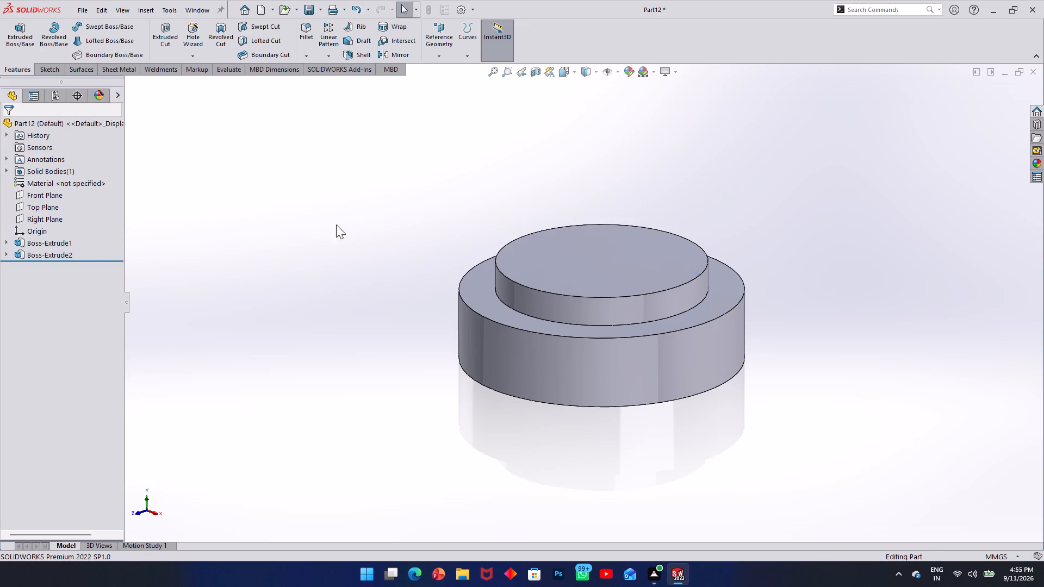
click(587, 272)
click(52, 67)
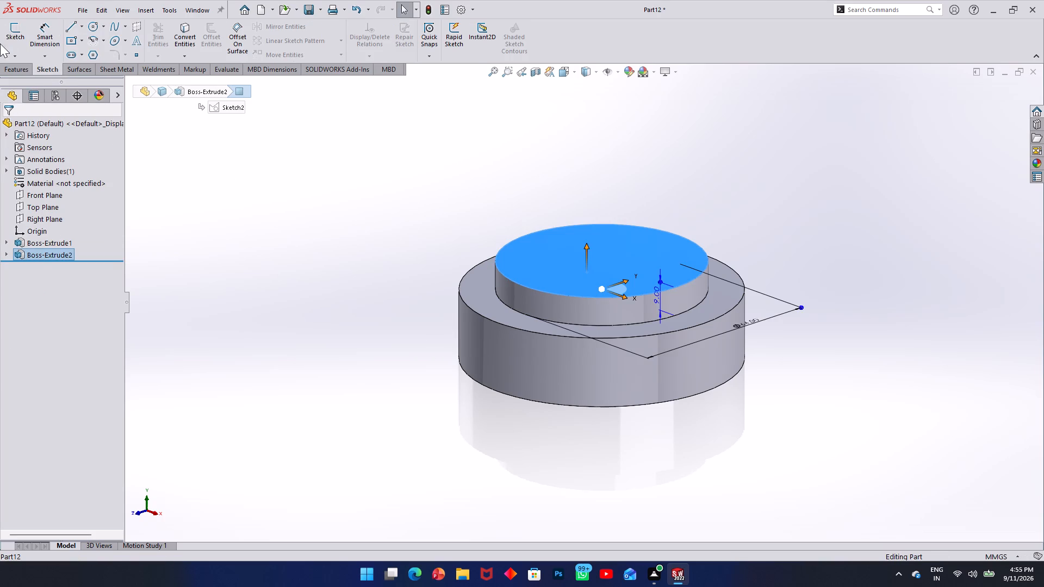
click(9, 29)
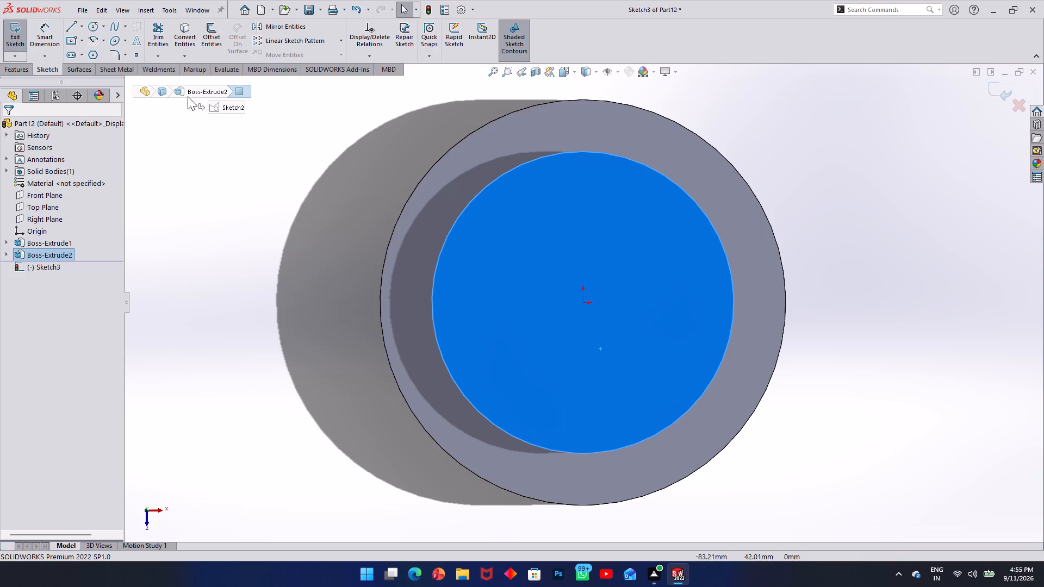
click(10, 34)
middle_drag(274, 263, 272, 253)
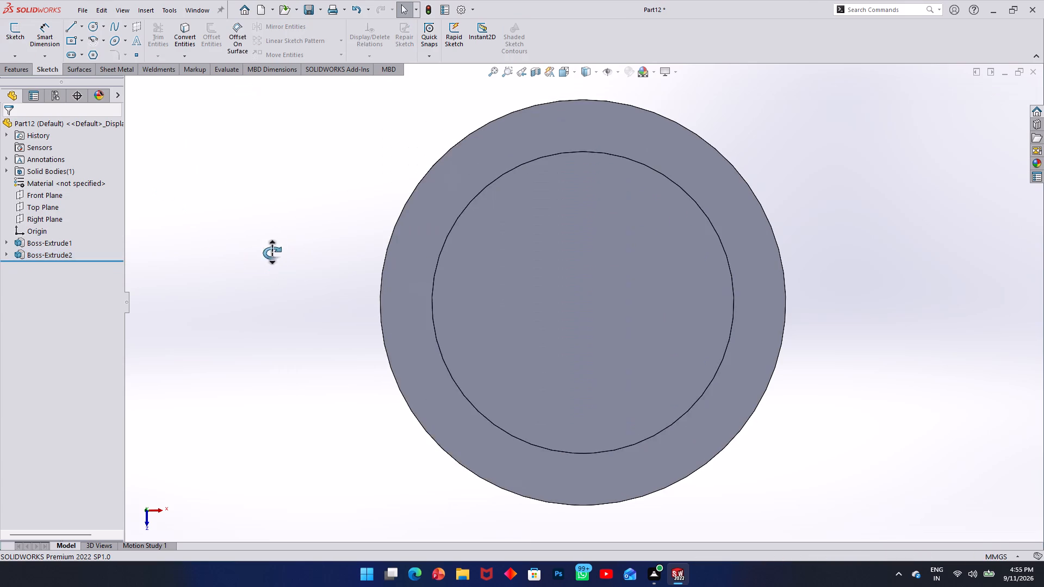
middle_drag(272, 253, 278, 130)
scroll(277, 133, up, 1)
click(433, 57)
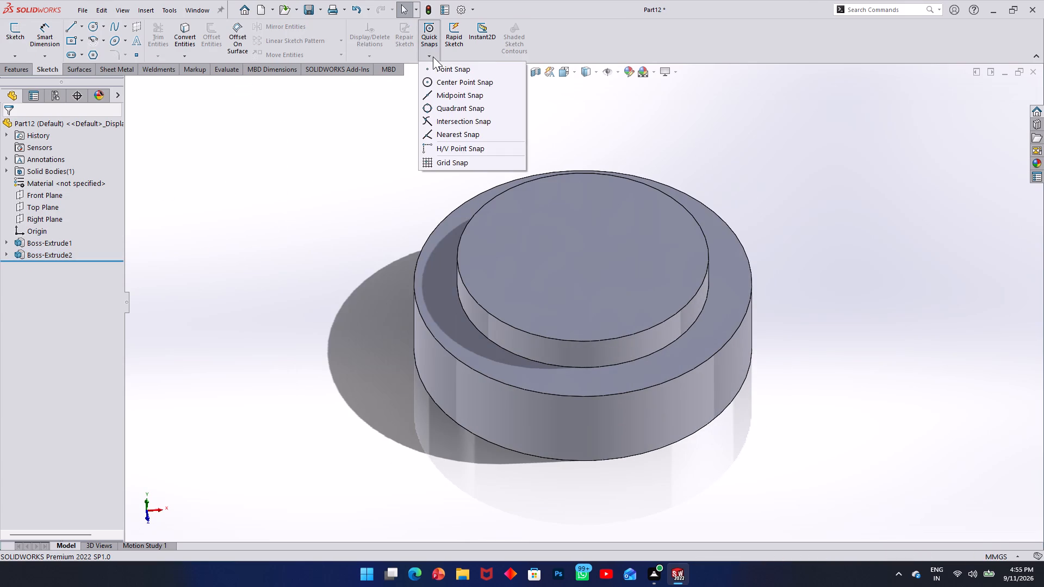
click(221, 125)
Create a reference plane offset 30 mm above the top face of the 64 mm boss.
click(13, 70)
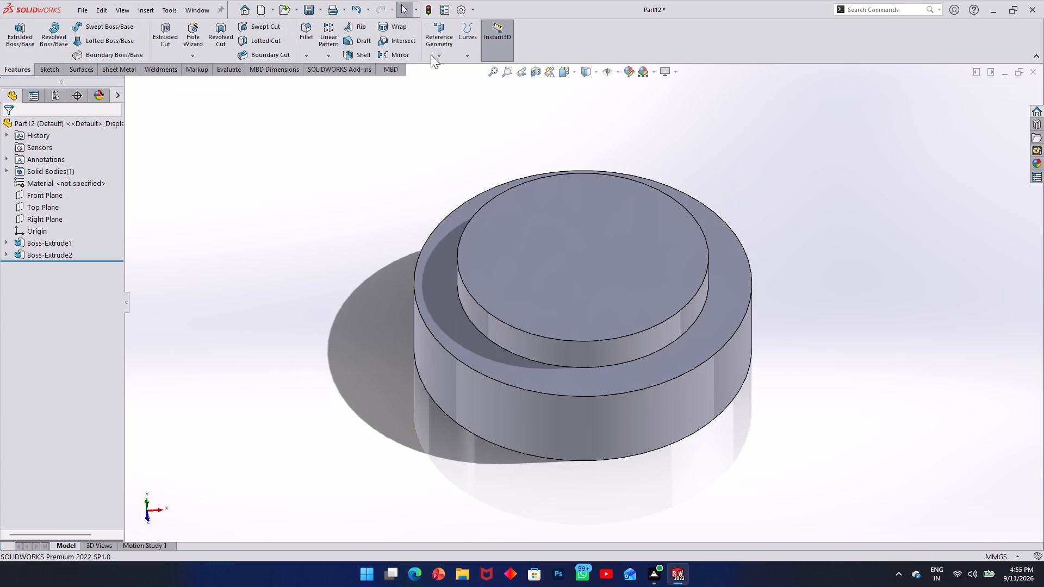
click(431, 54)
click(451, 67)
click(561, 253)
scroll(382, 190, up, 1)
middle_drag(381, 158, 381, 154)
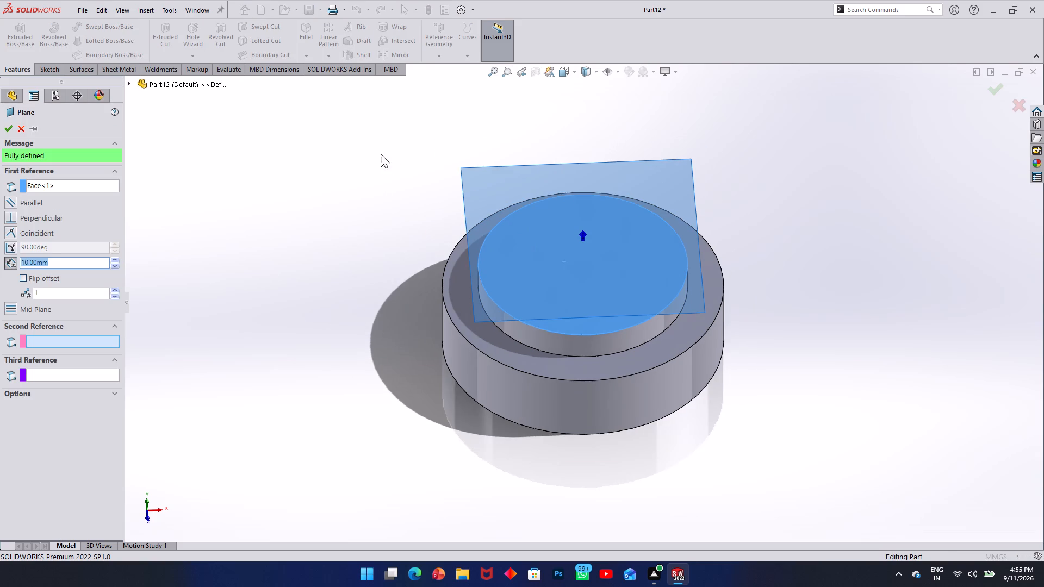
middle_drag(381, 154, 387, 99)
click(52, 265)
drag(52, 265, 17, 265)
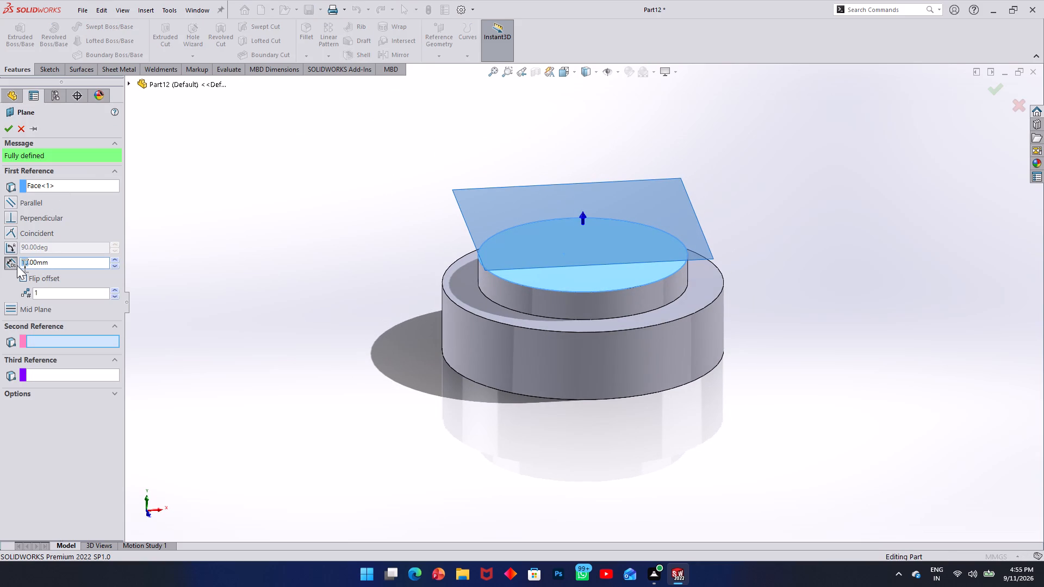
drag(17, 265, 15, 265)
drag(52, 254, 38, 264)
drag(59, 264, 18, 266)
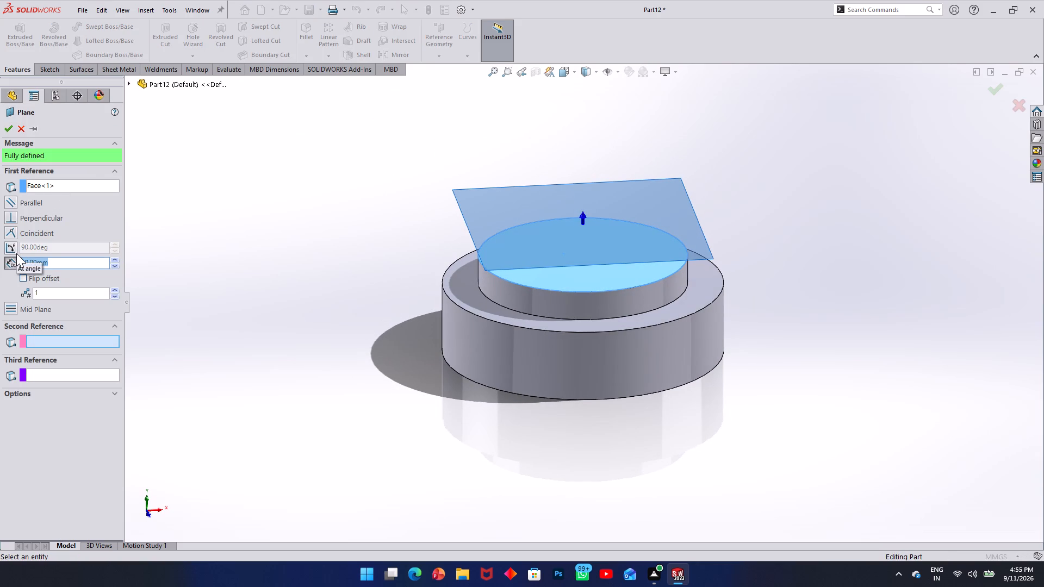
text(30)
key(Return)
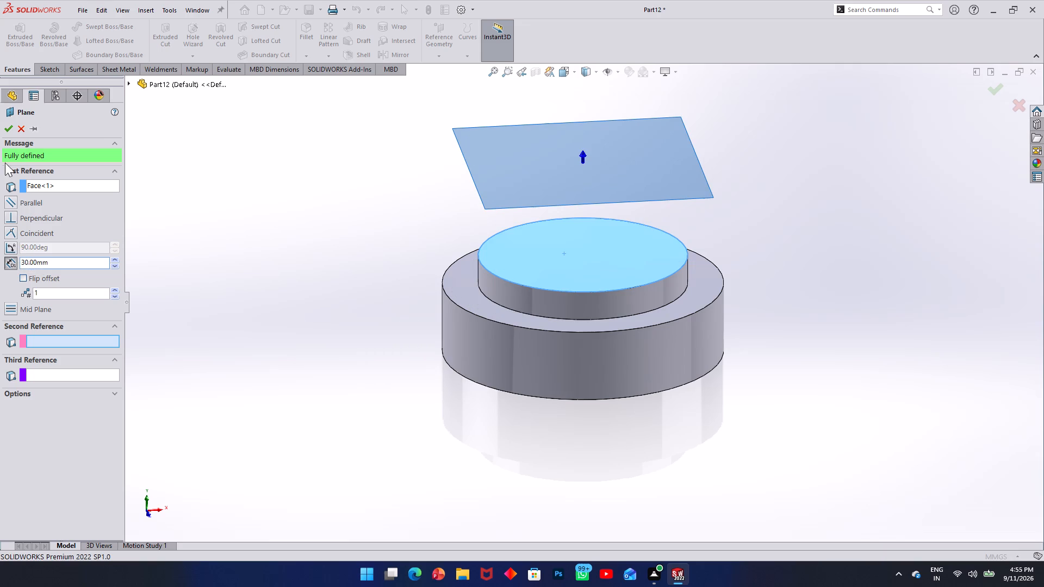
click(8, 128)
Open a new sketch on the offset plane above the boss.
click(556, 179)
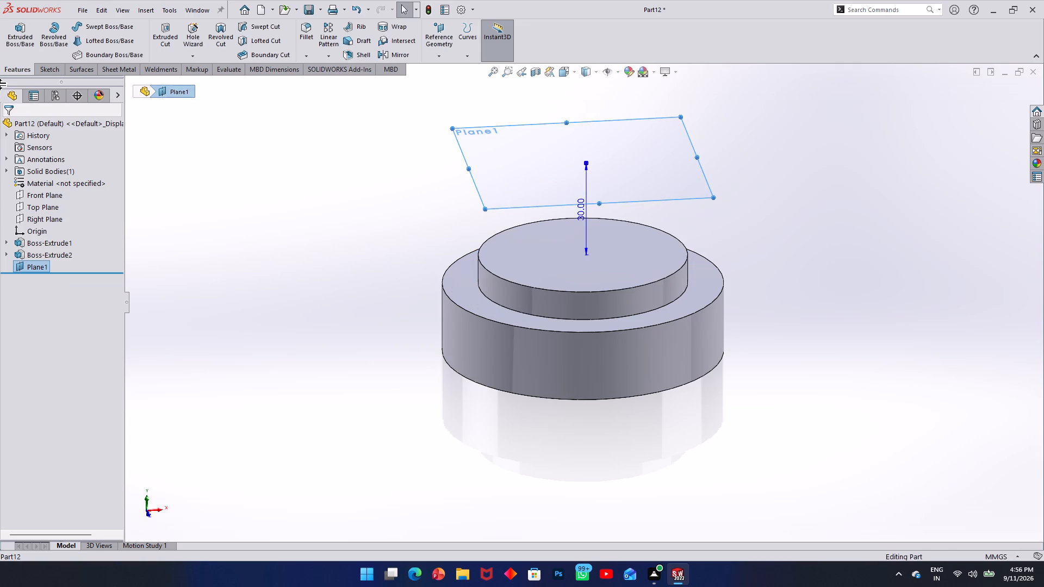
click(45, 68)
click(17, 38)
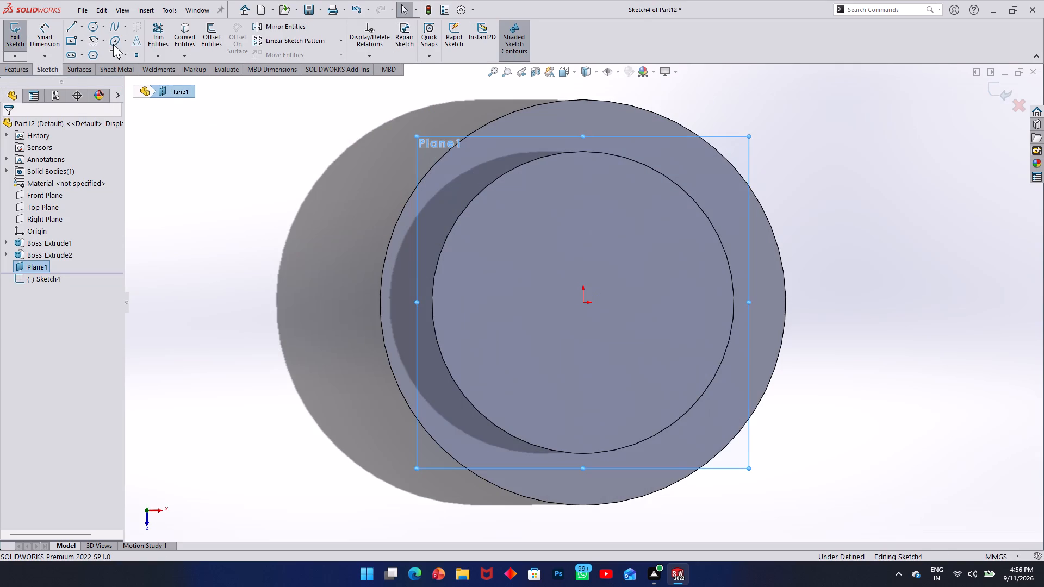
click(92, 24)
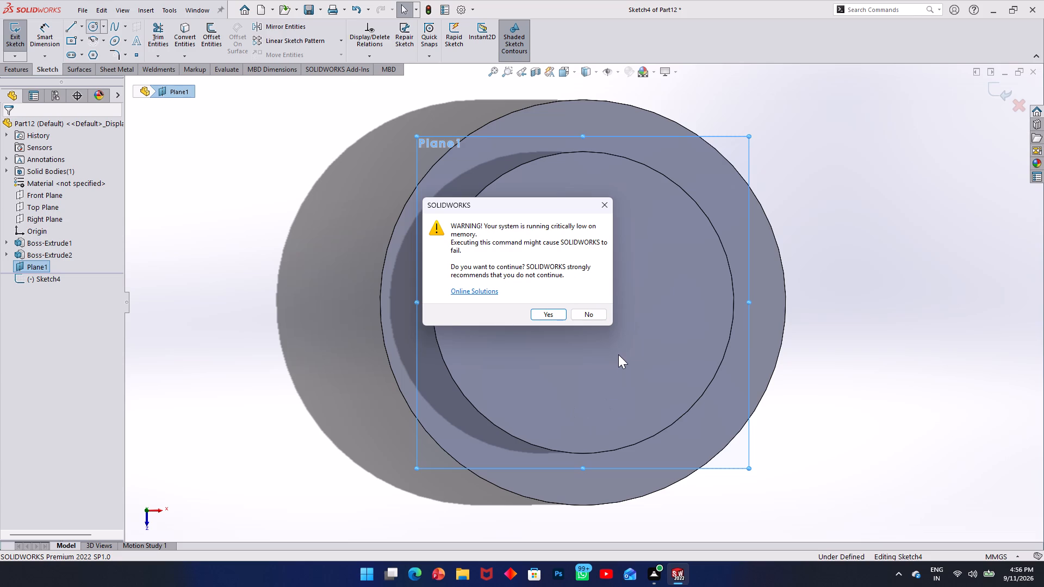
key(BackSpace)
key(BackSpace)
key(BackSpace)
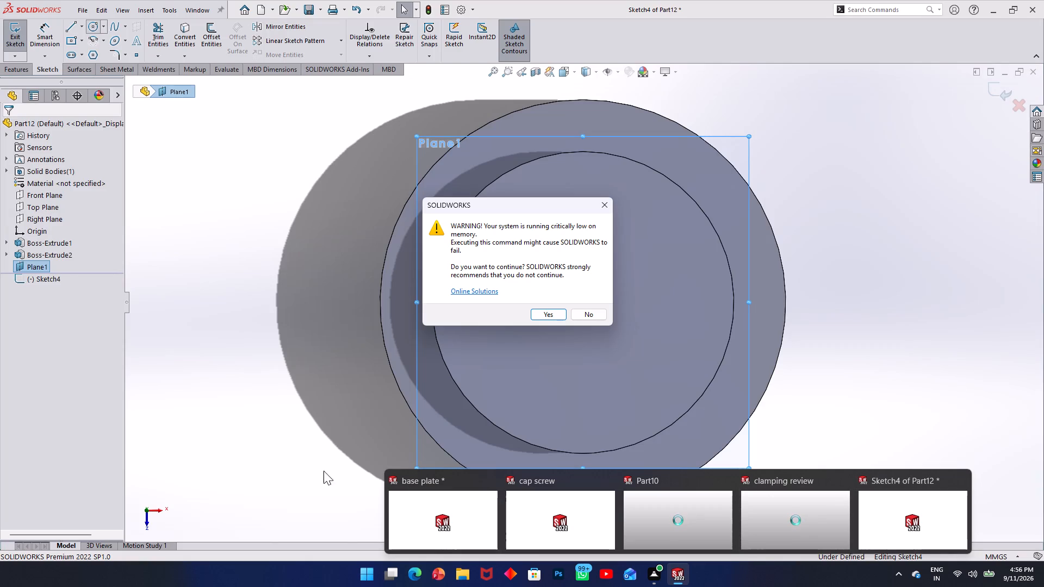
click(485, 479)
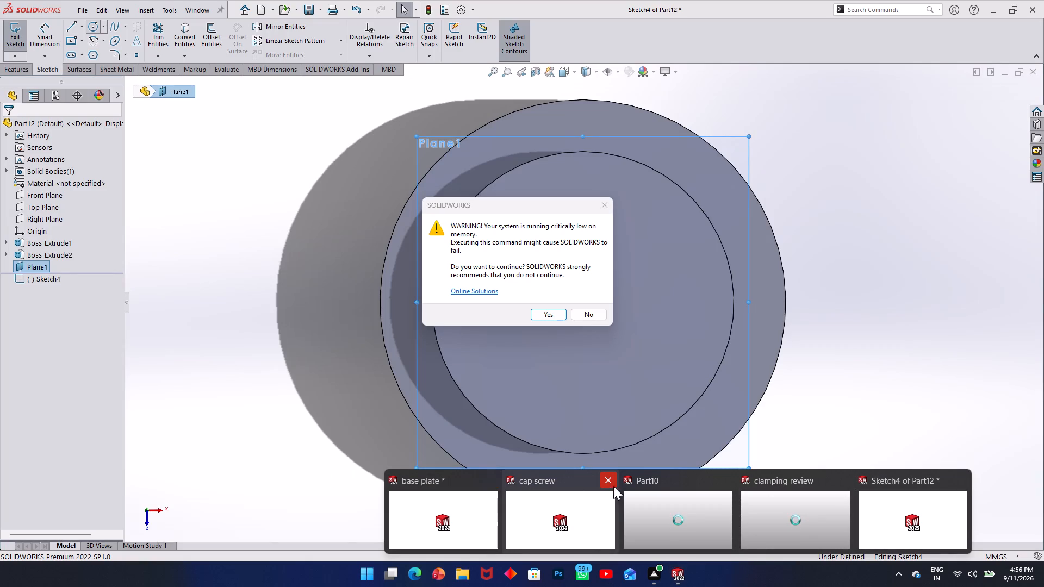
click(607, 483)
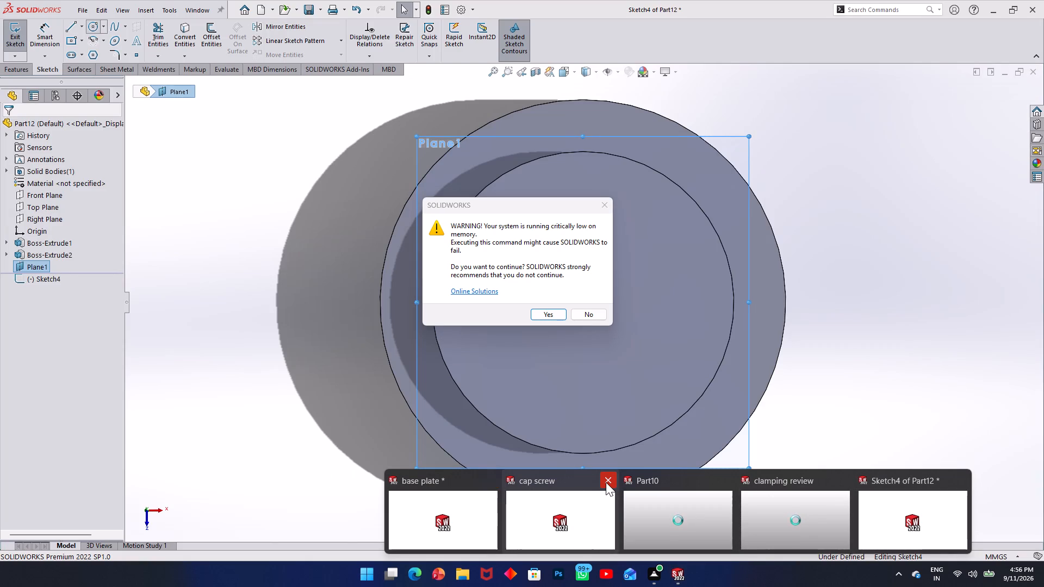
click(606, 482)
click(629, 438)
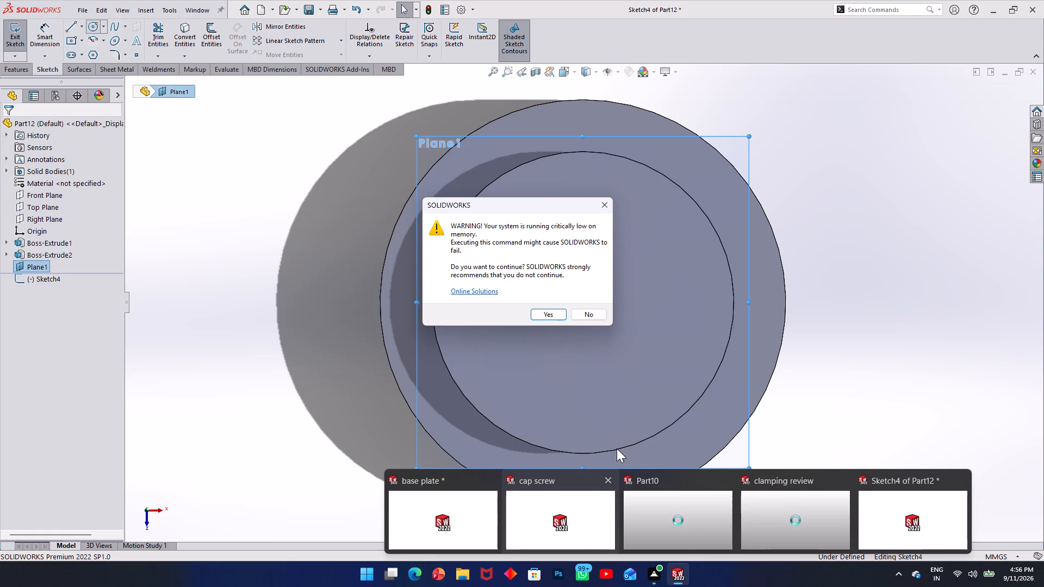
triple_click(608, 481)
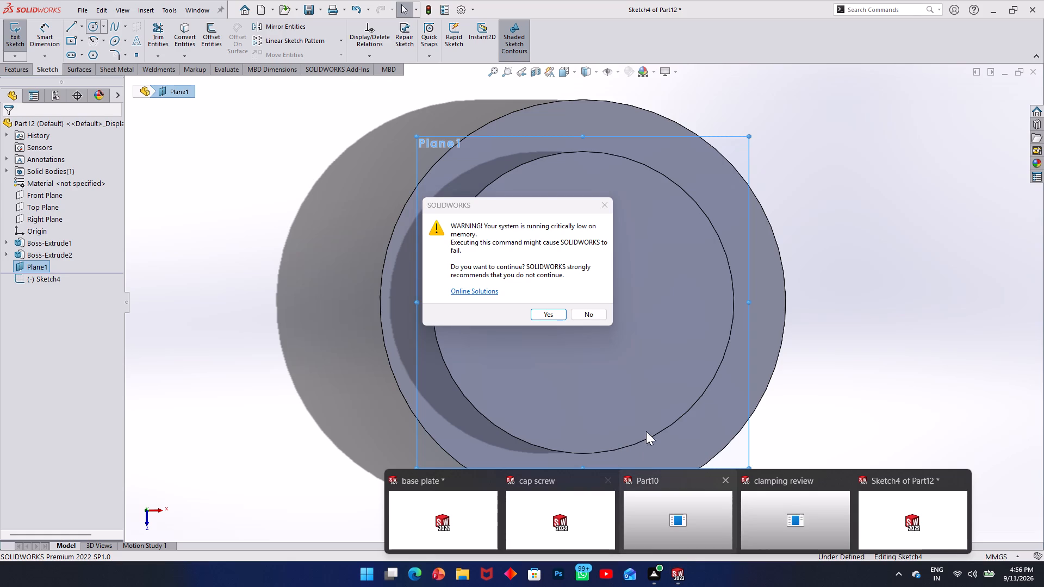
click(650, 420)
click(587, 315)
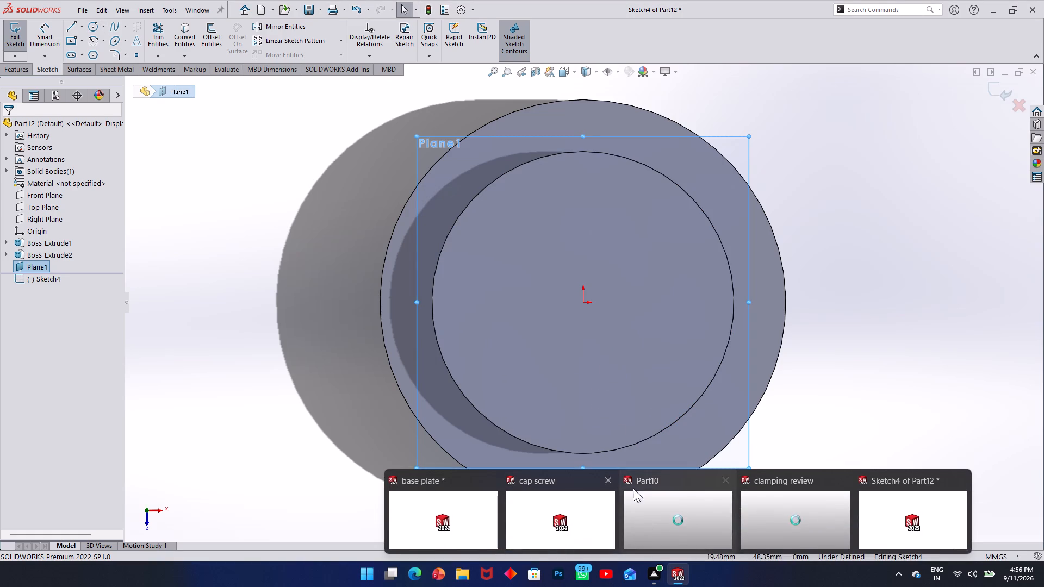
Close the Part10, clamping review, cap screw and base plate documents, saving all modified documents, while keeping Part12 open.
click(729, 480)
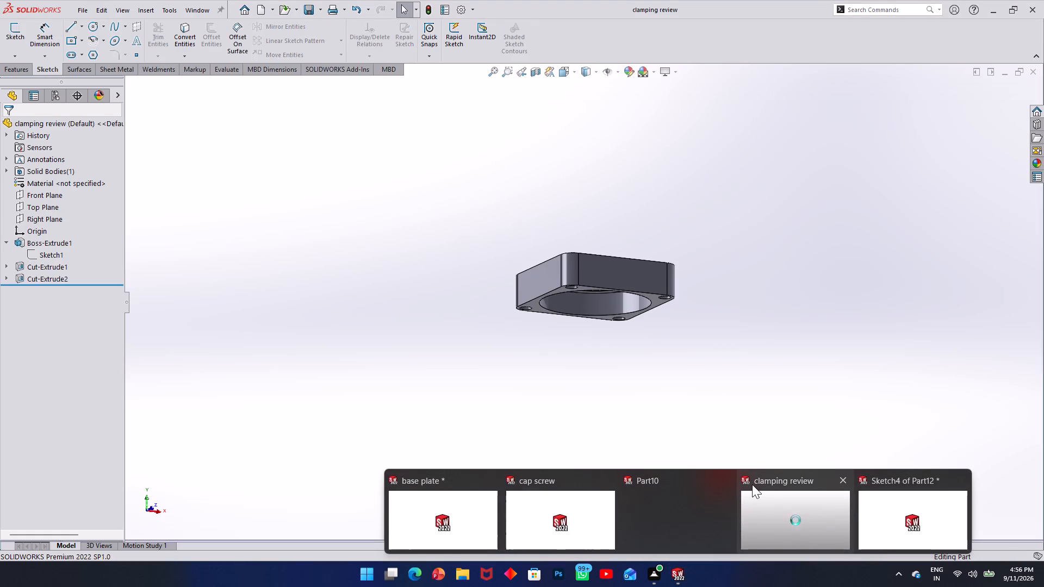
click(923, 513)
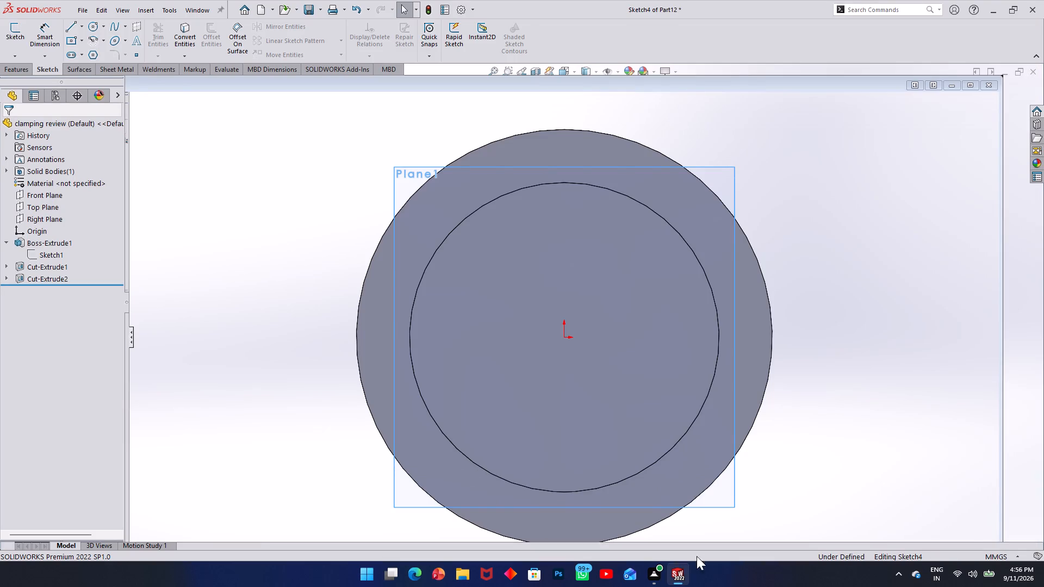
click(787, 480)
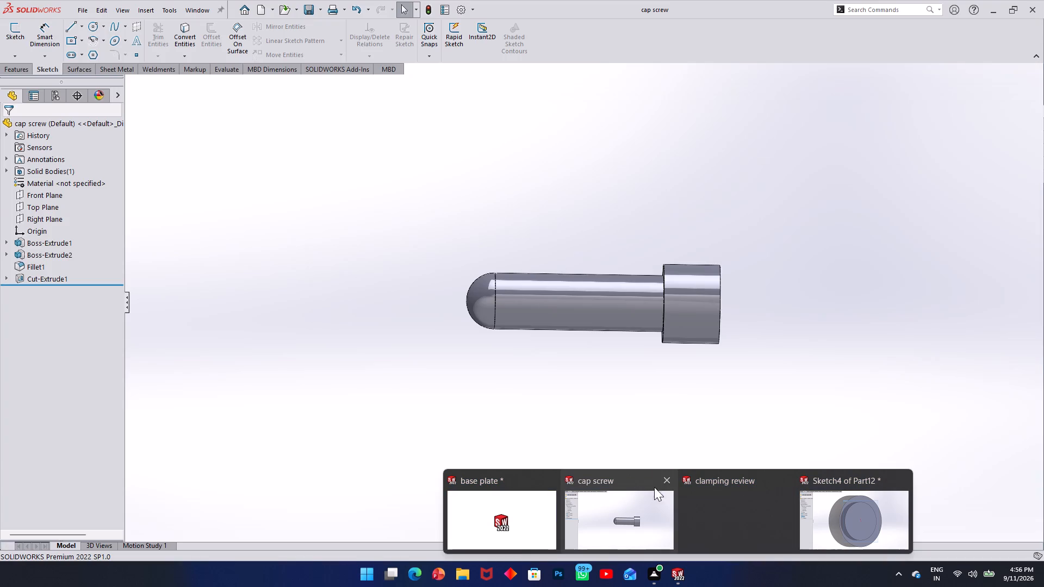
click(665, 480)
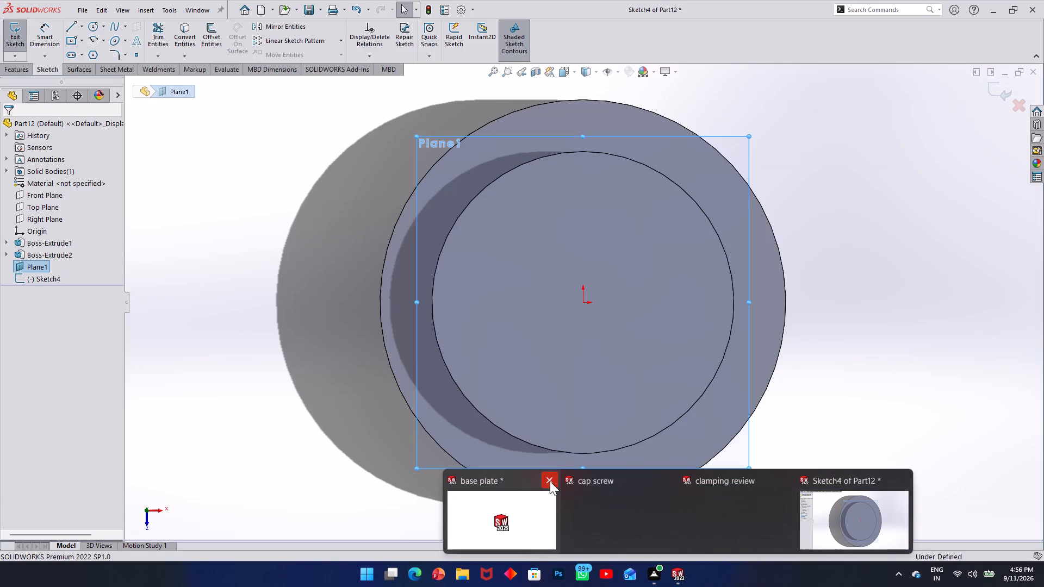
click(548, 481)
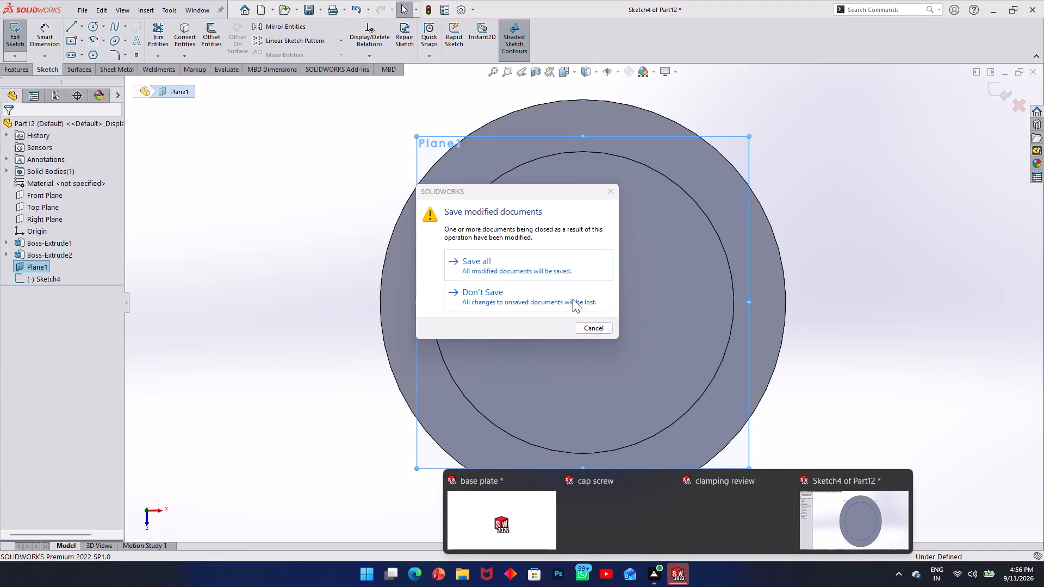
click(545, 272)
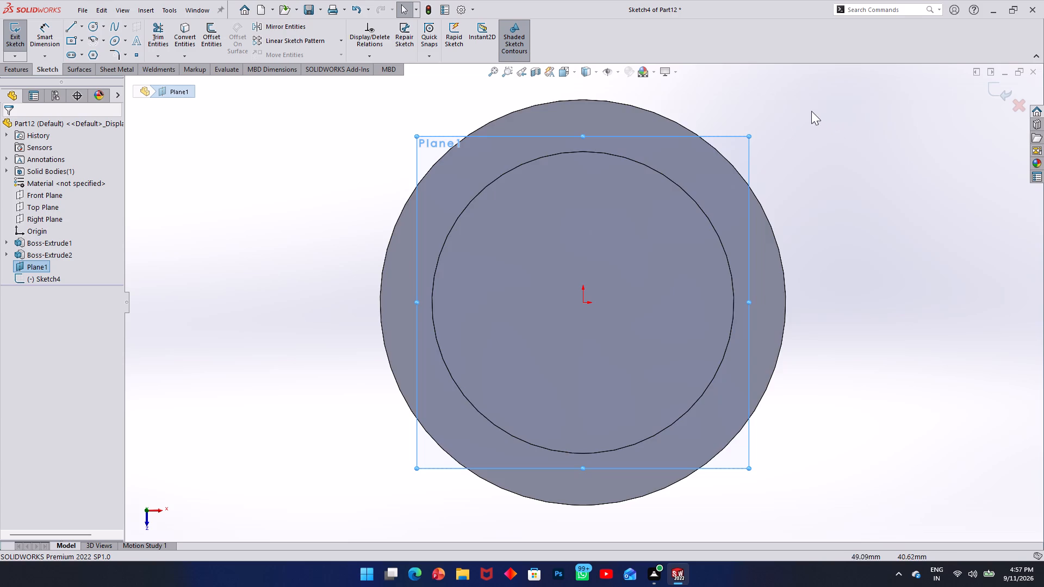
Sketch a circle about 41 mm in diameter centred on the origin in the offset plane's sketch.
middle_drag(709, 245, 652, 197)
scroll(640, 153, up, 1)
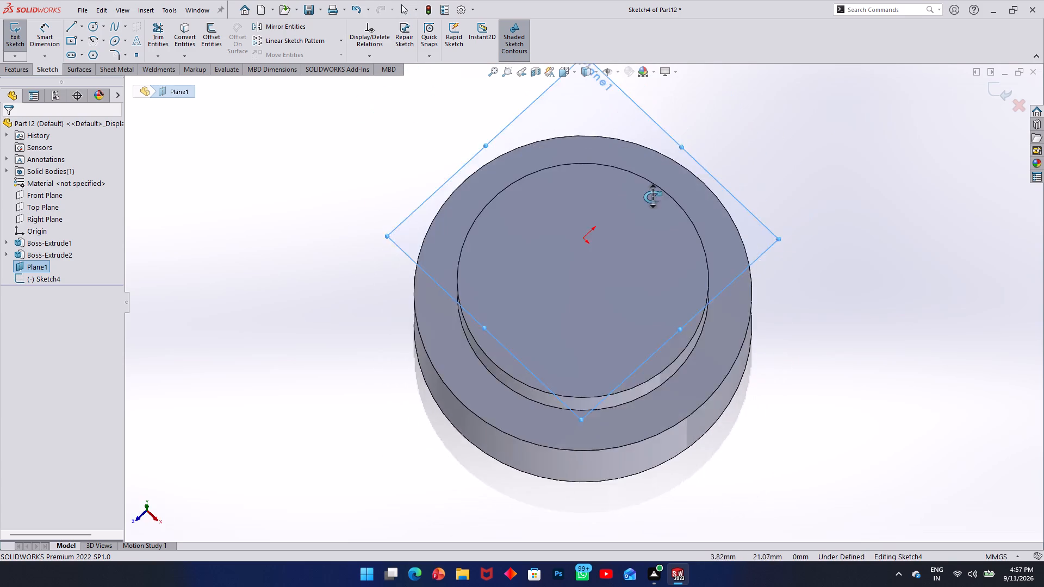
middle_drag(652, 197, 663, 226)
click(100, 31)
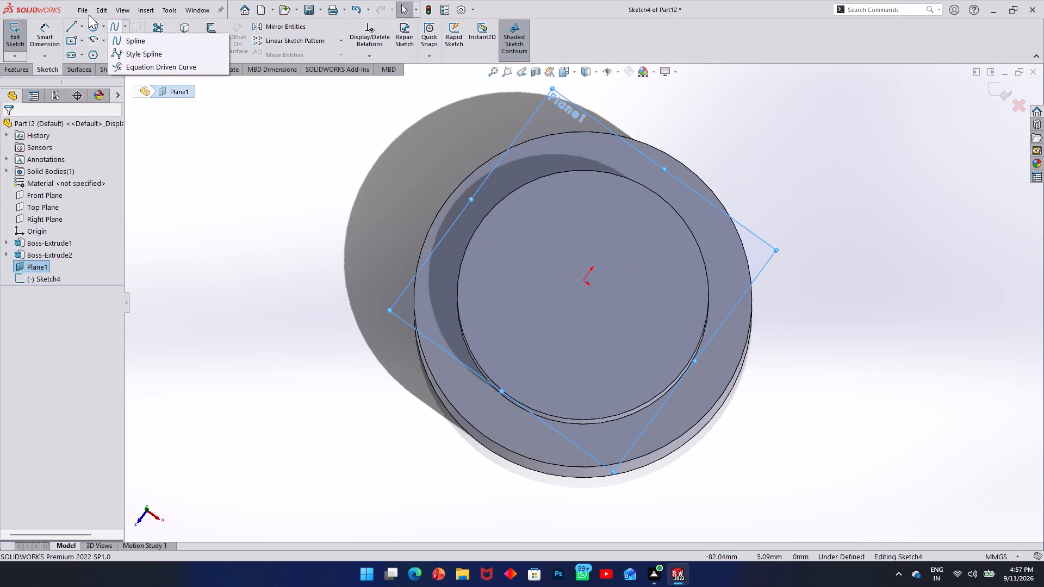
click(96, 27)
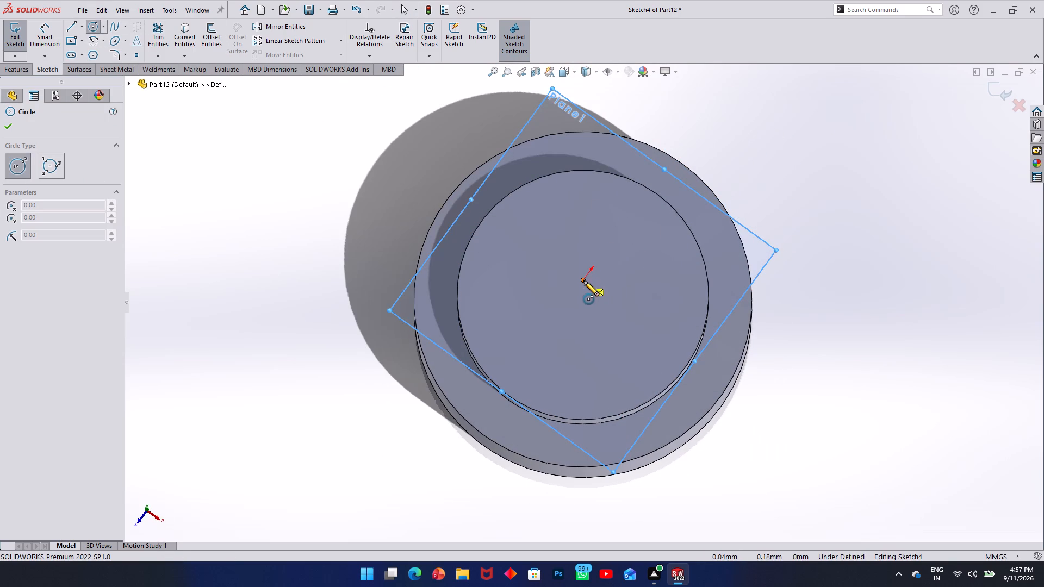
click(586, 282)
click(656, 316)
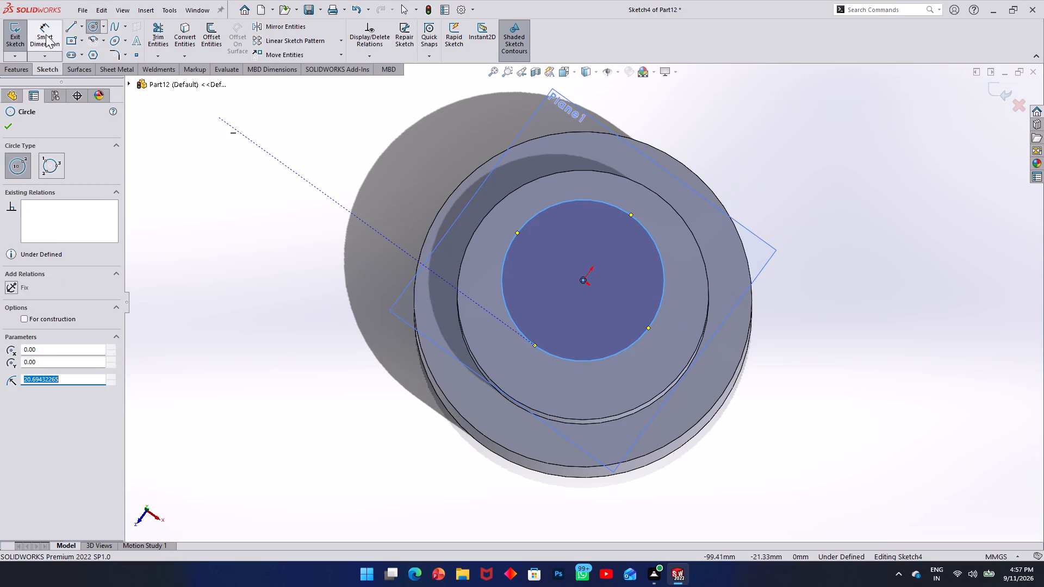
Dimension the circle's diameter as 36 mm and exit the sketch.
click(46, 34)
click(562, 200)
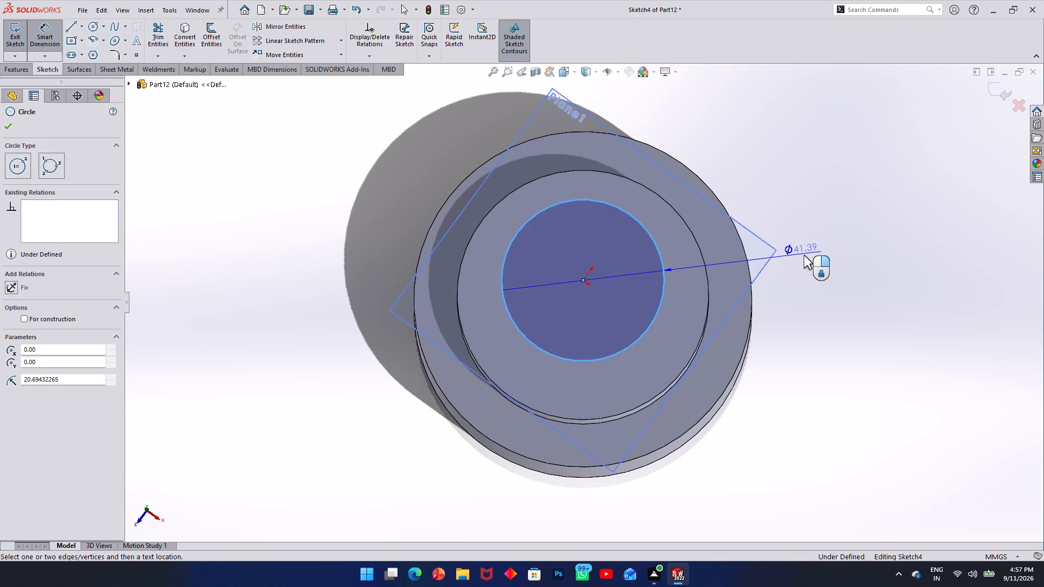
click(820, 263)
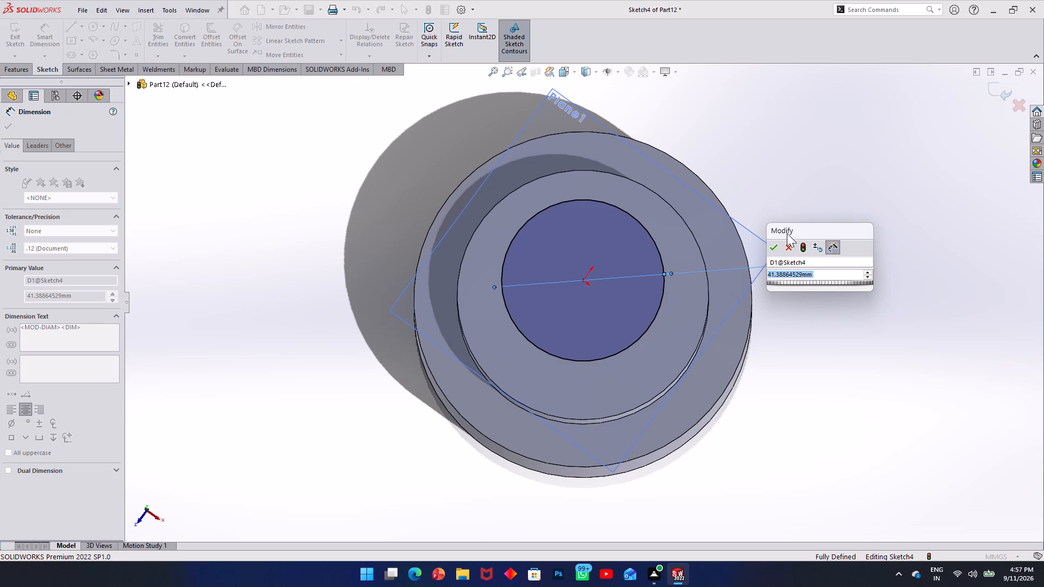
text(36)
key(Return)
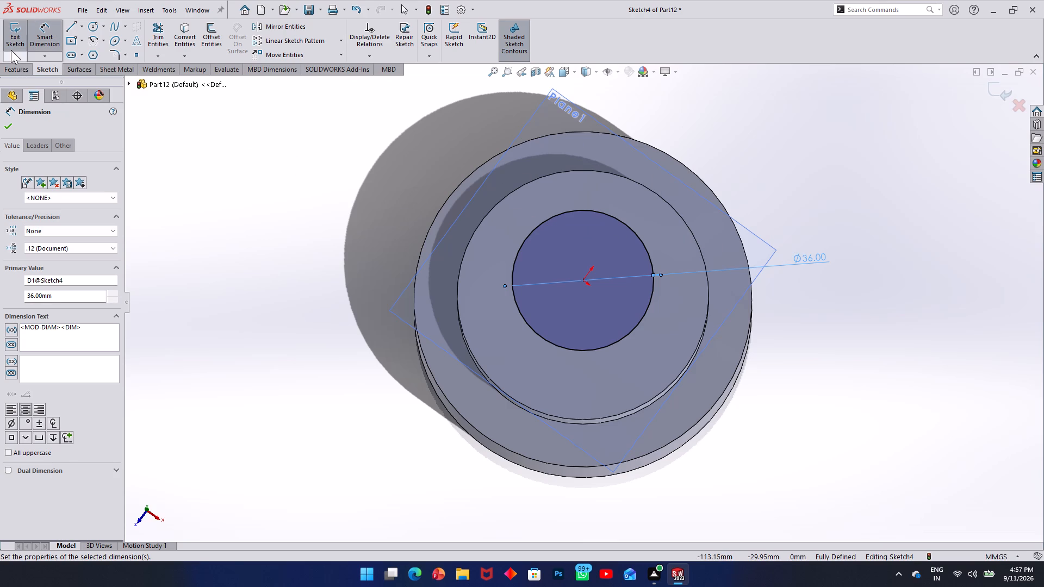
click(4, 123)
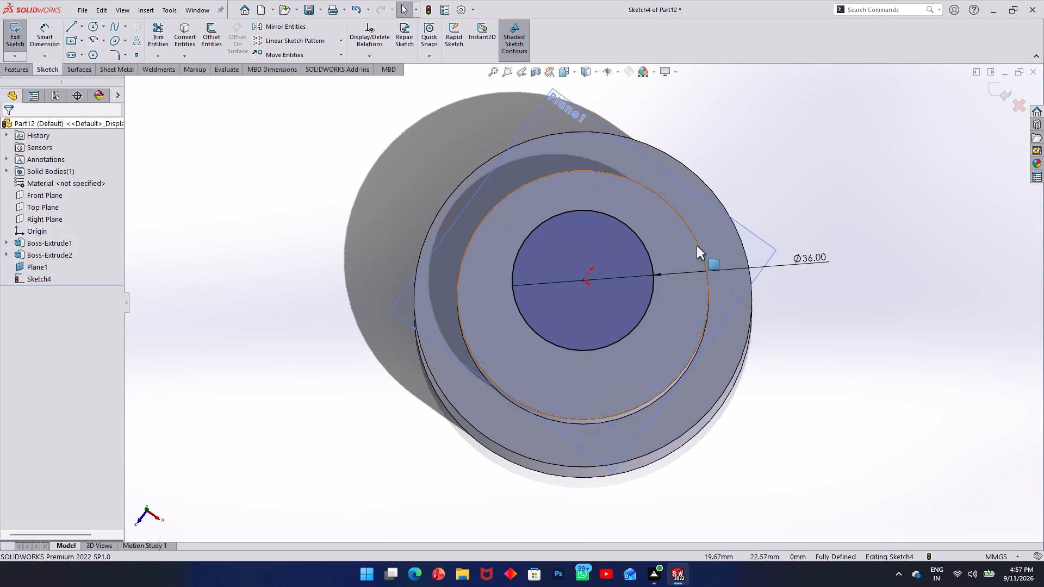
click(694, 238)
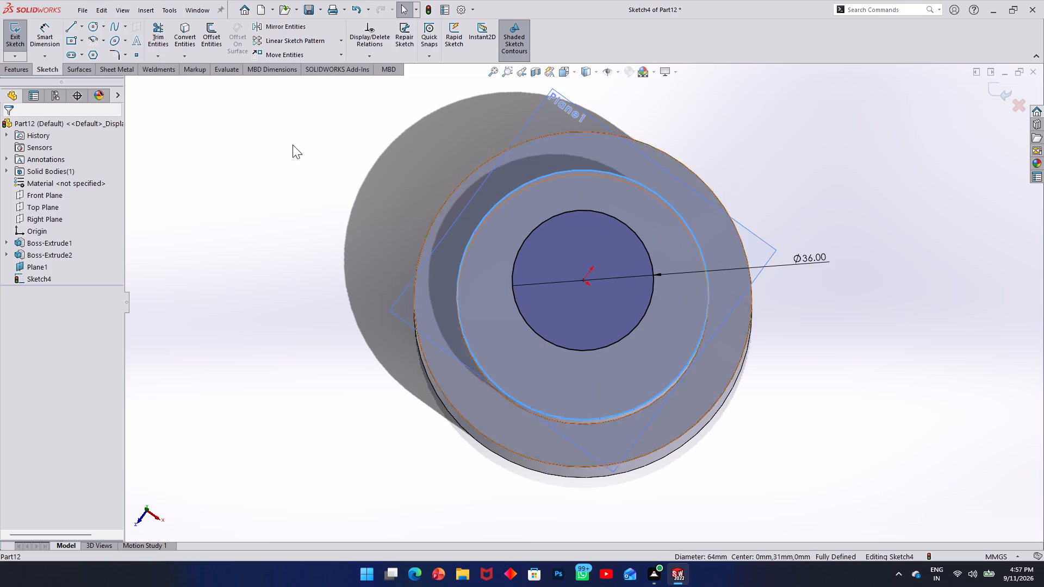
click(647, 213)
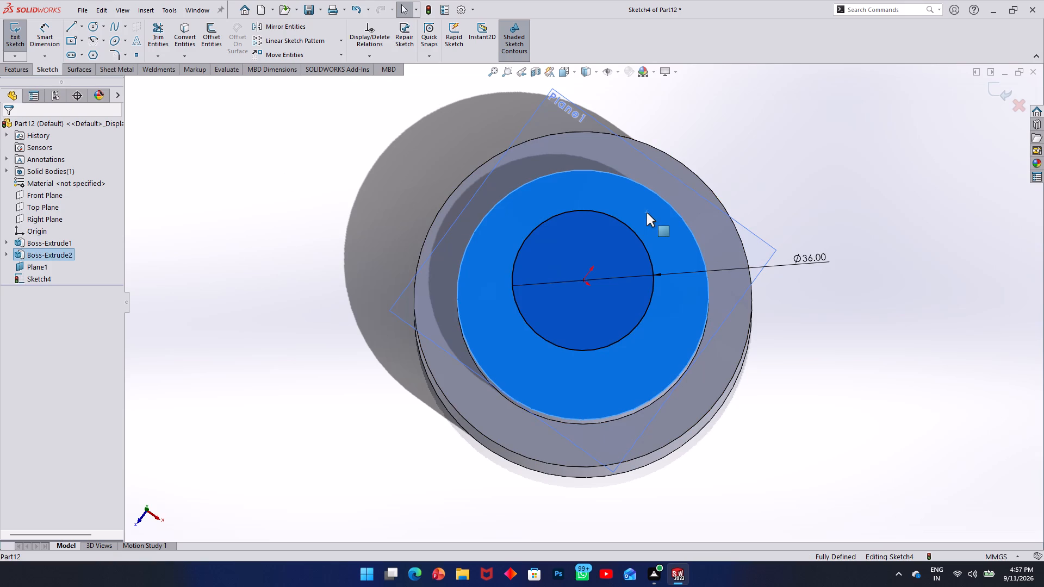
click(225, 168)
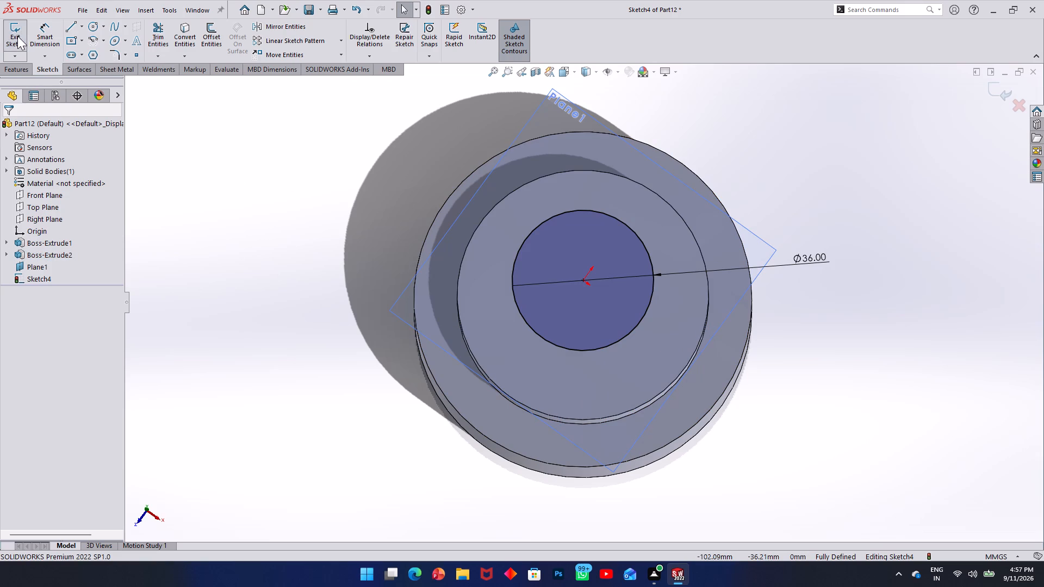
click(17, 36)
Sketch on the boss's top face, converting its 64 mm circular edge into a sketch circle, and exit the sketch.
click(653, 208)
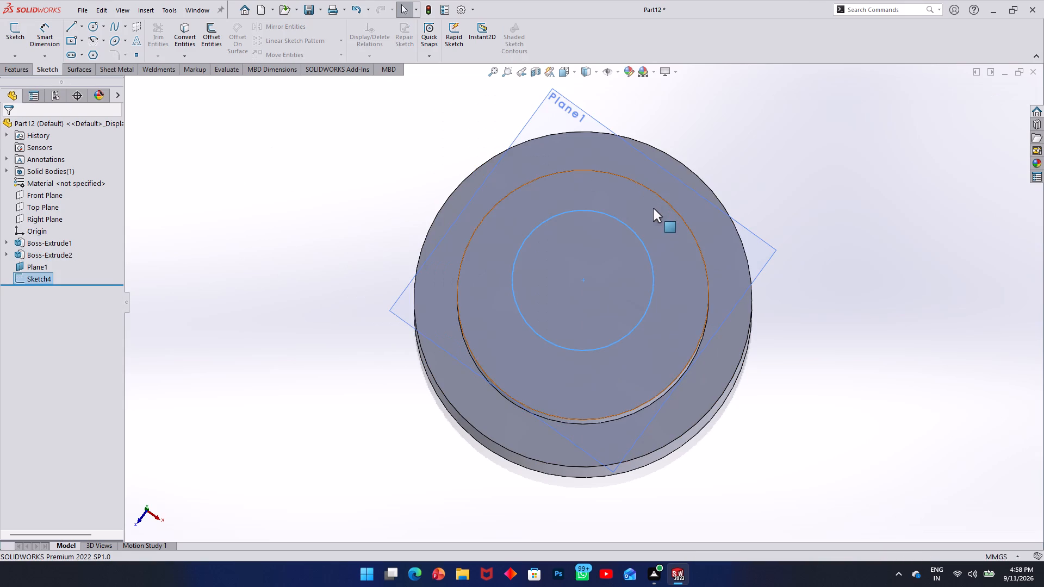
click(13, 38)
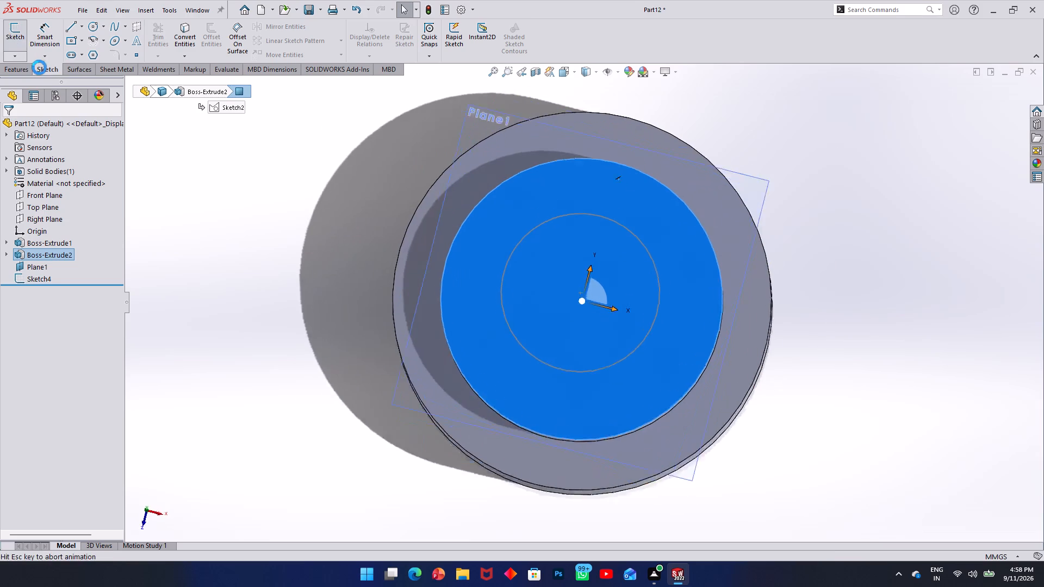
click(601, 152)
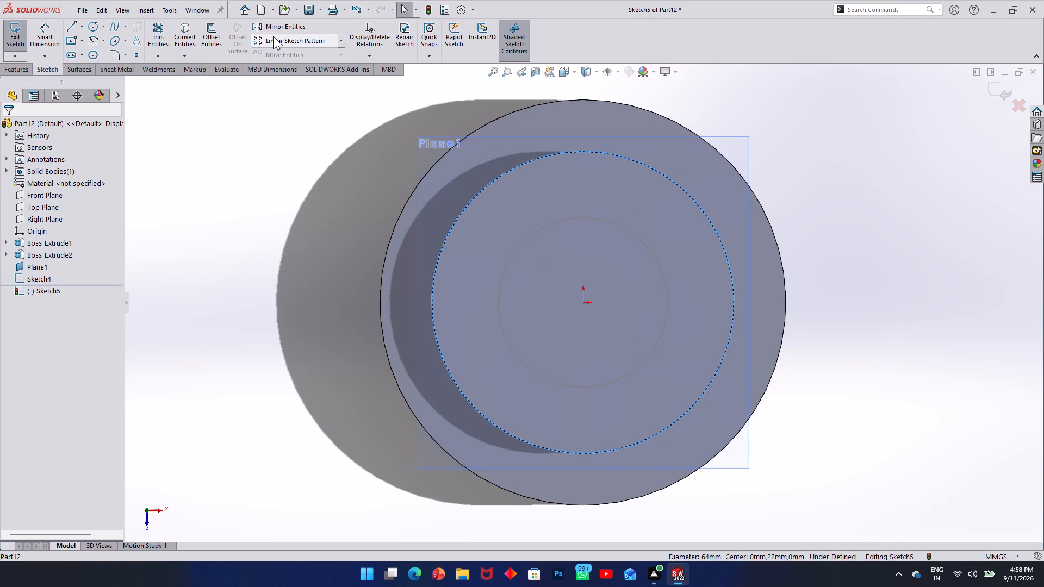
click(189, 31)
middle_drag(846, 252, 843, 252)
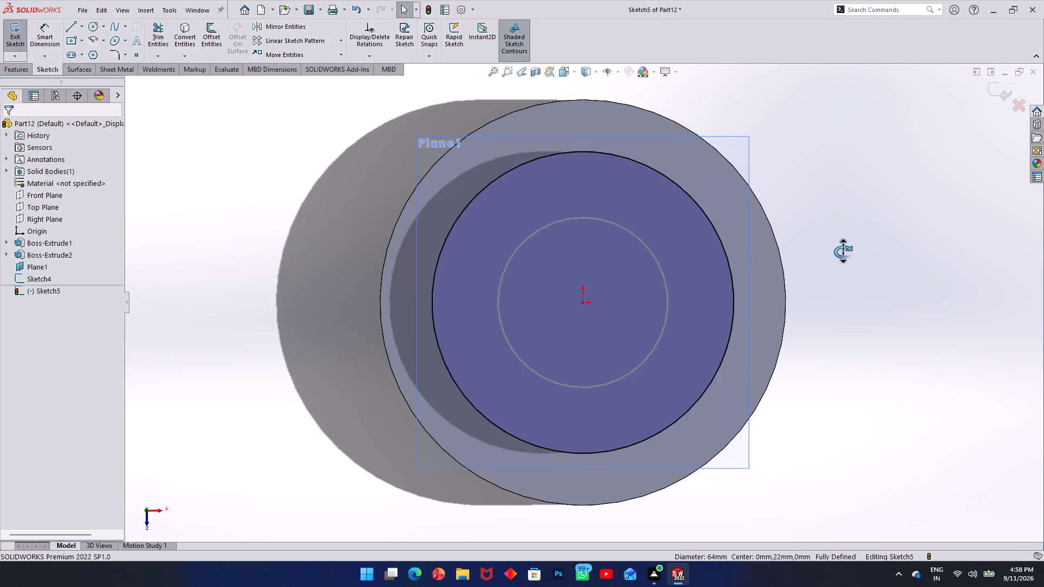
middle_drag(843, 252, 732, 141)
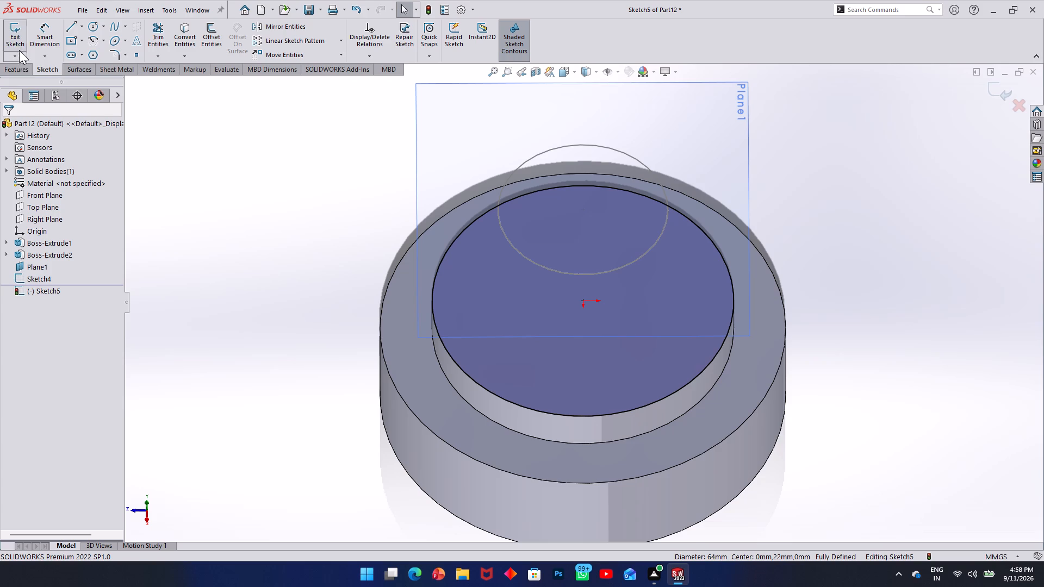
click(13, 39)
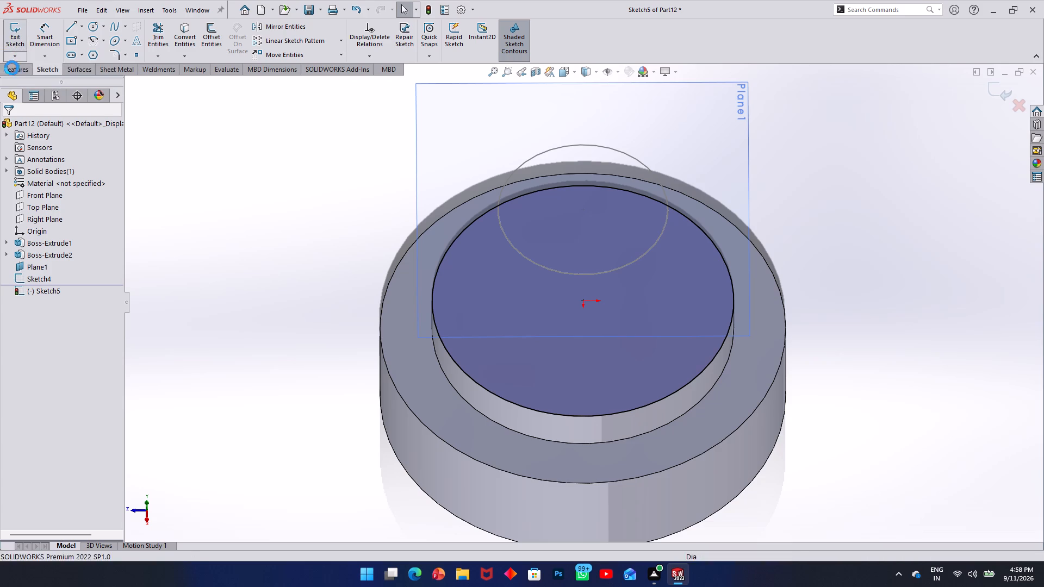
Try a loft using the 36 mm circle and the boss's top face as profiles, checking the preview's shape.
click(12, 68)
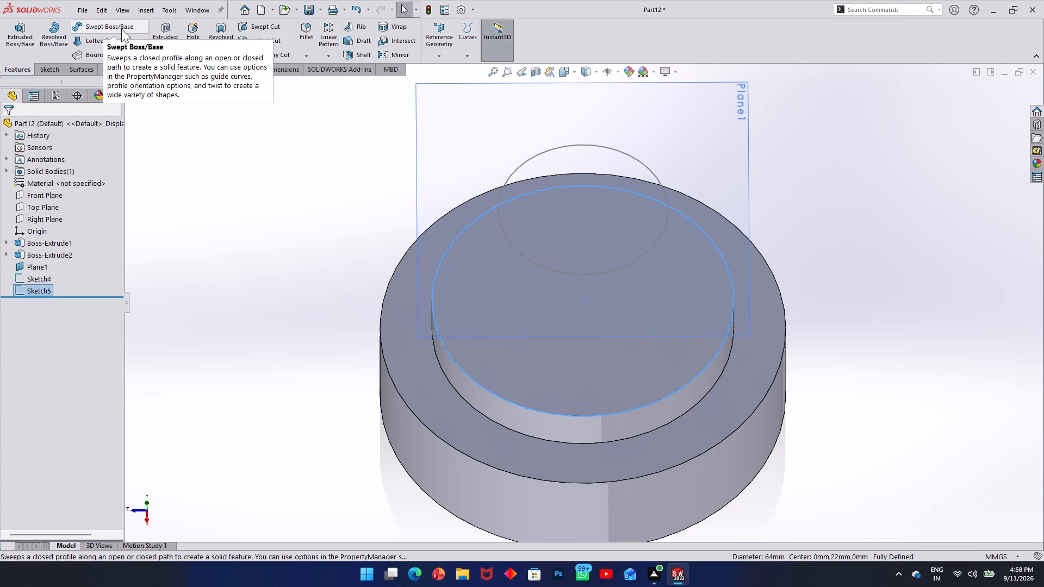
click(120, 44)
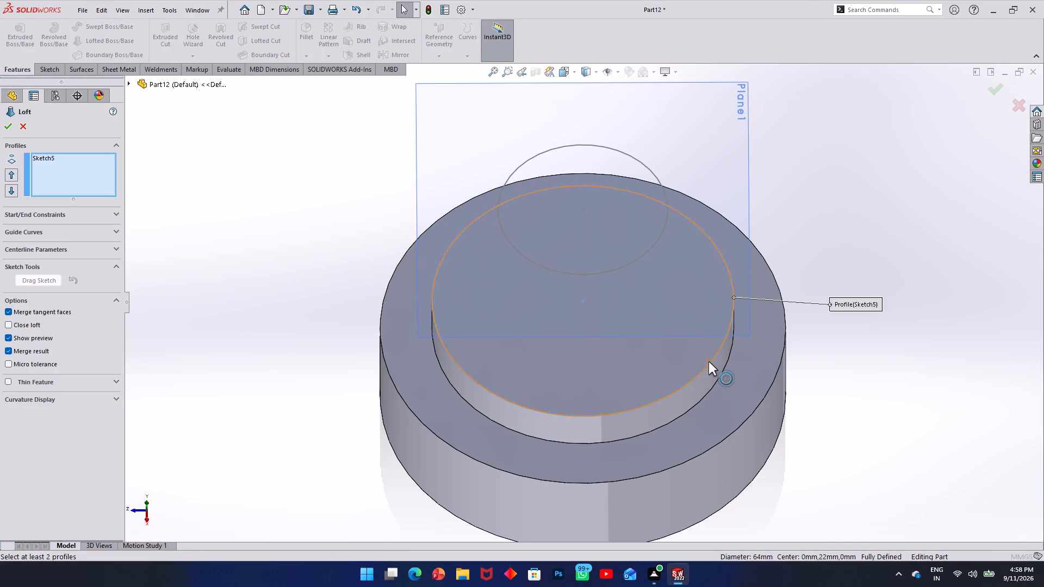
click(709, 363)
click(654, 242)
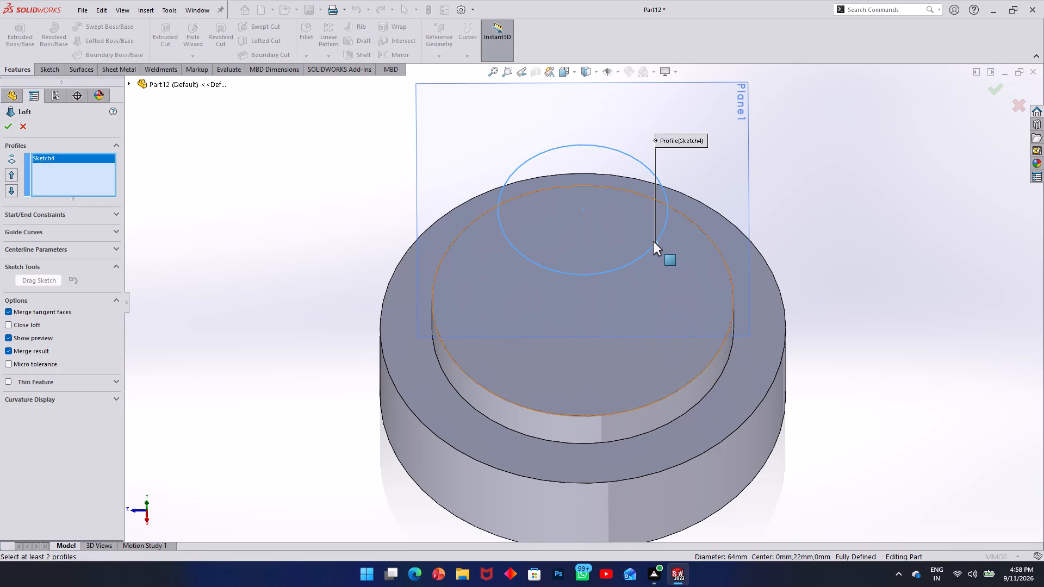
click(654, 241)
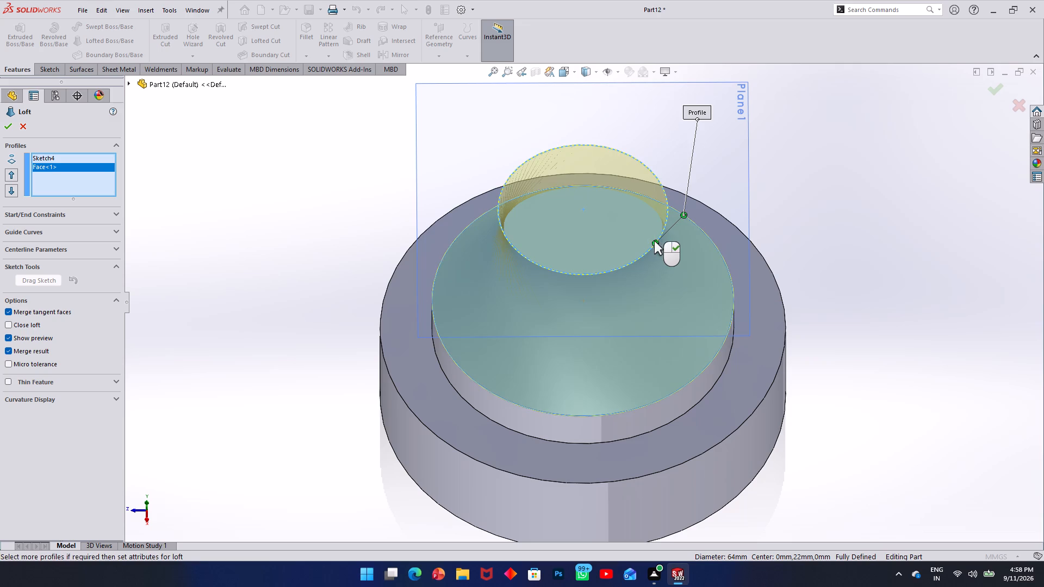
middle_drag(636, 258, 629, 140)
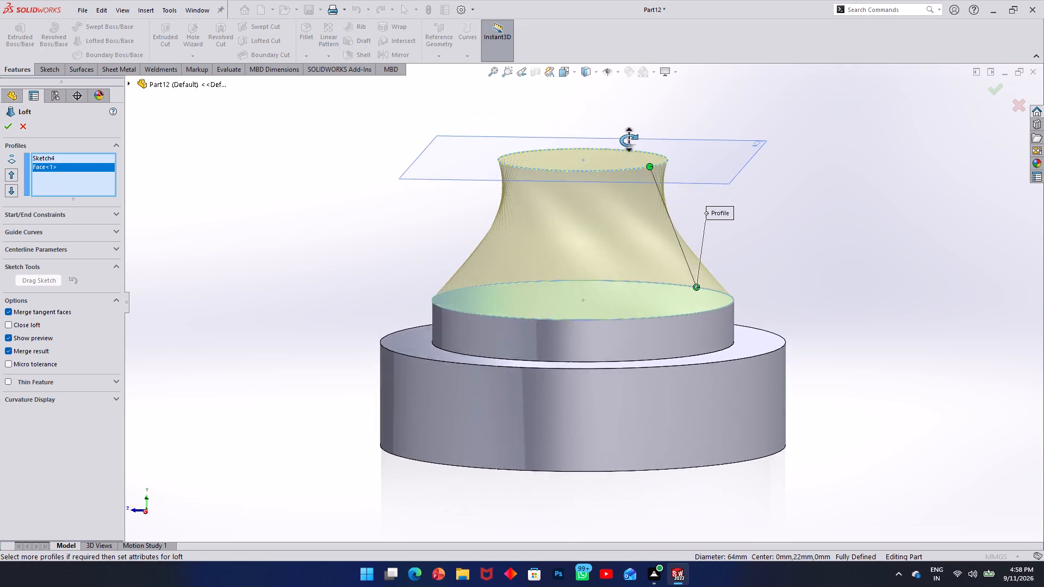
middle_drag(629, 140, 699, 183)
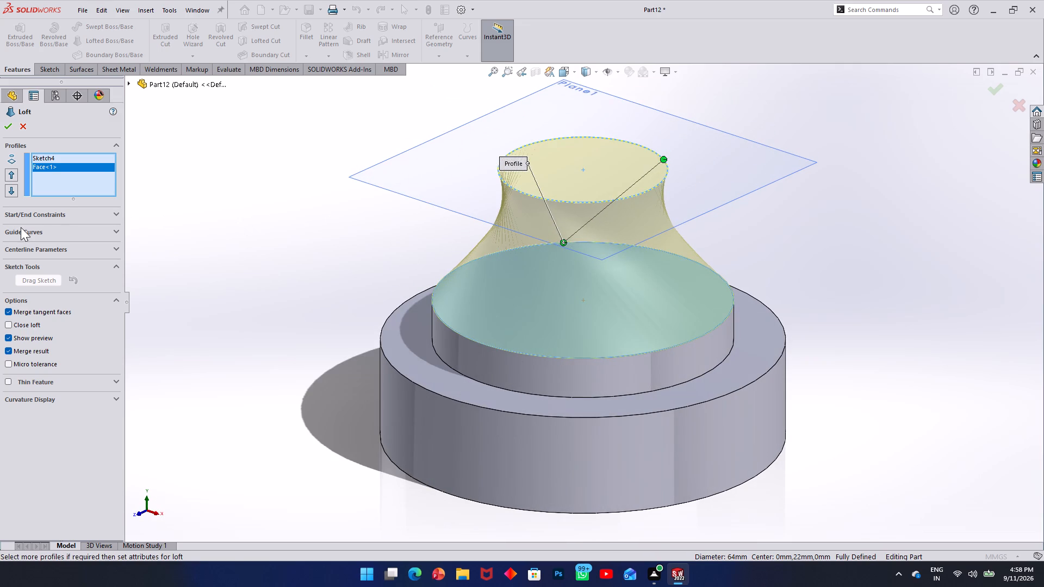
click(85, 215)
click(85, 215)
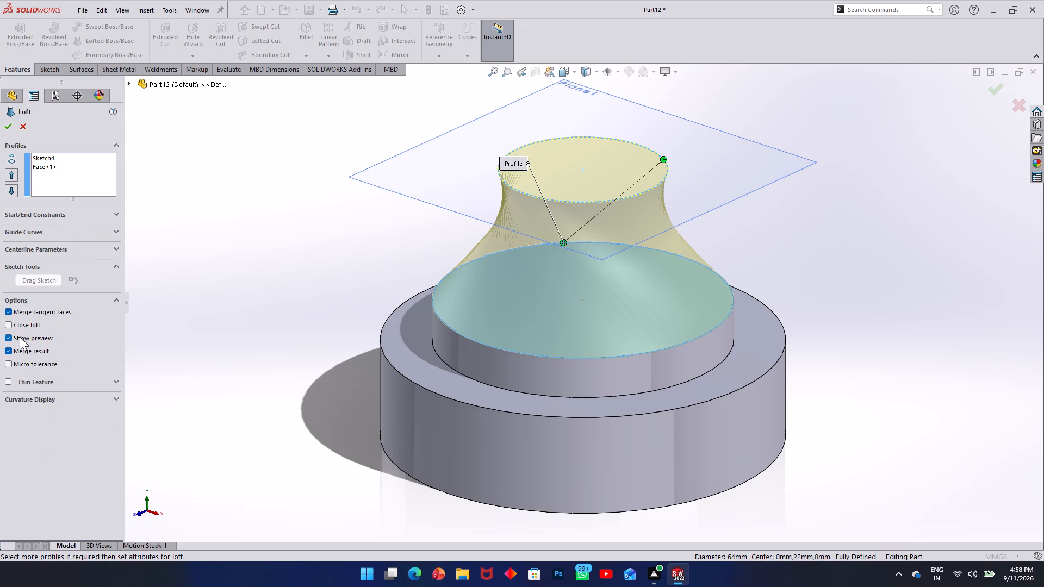
Turn off merging of tangent faces in the loft and inspect the preview.
click(9, 313)
click(217, 382)
middle_drag(555, 196, 538, 161)
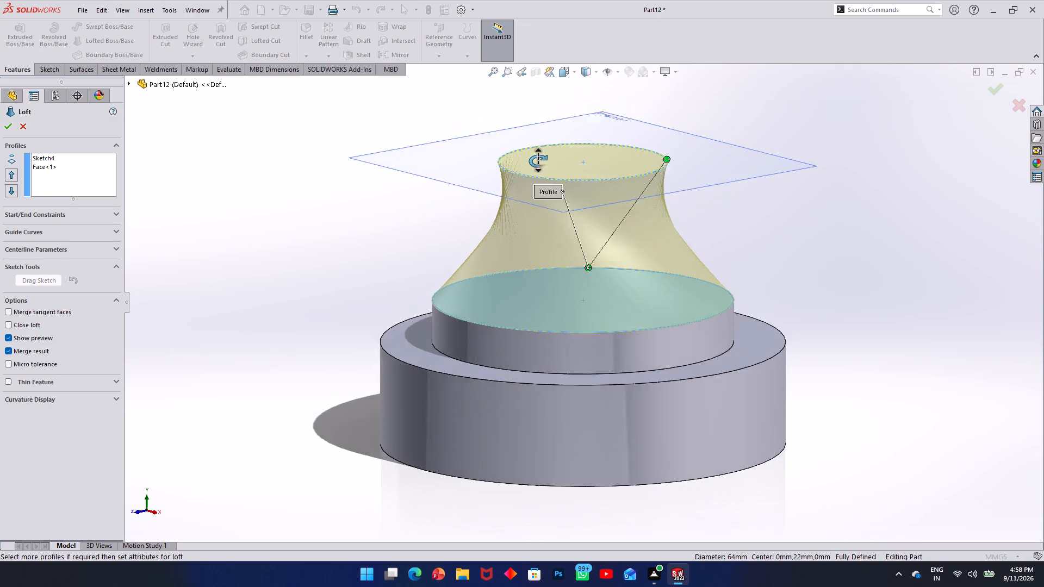
middle_drag(538, 161, 525, 178)
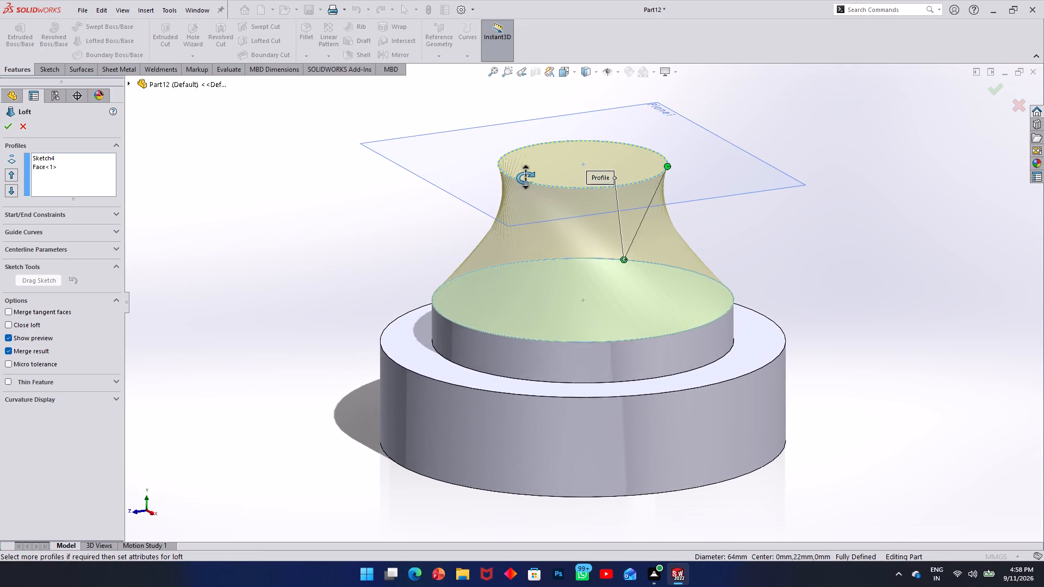
middle_drag(525, 178, 525, 182)
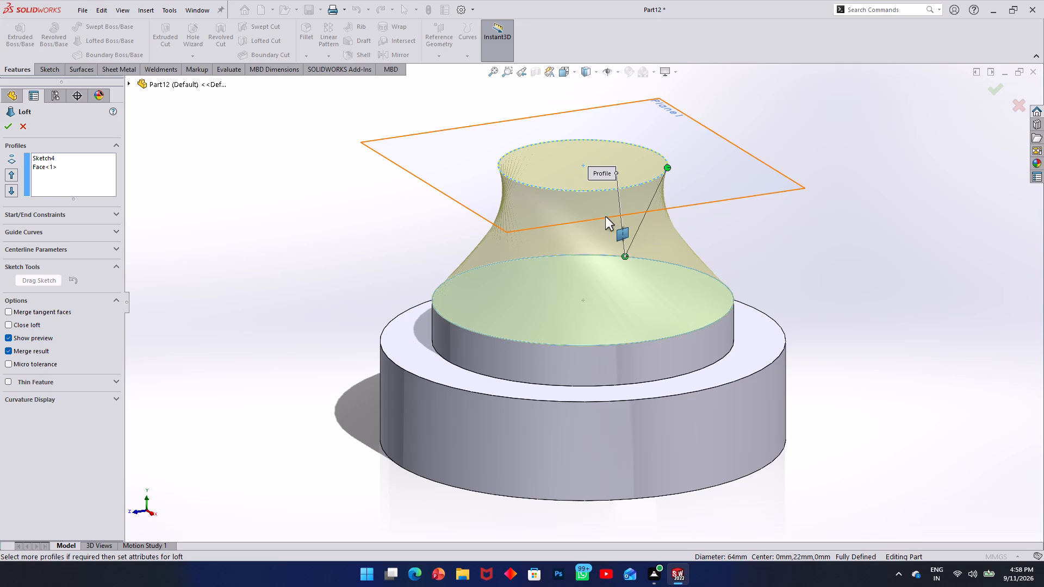
middle_drag(589, 204, 619, 191)
click(109, 228)
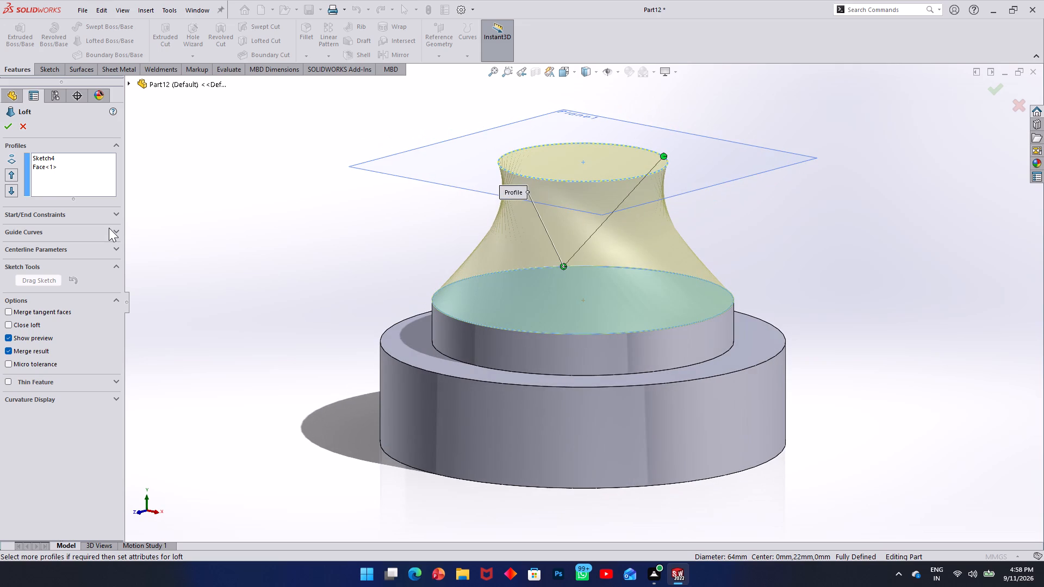
click(112, 229)
click(115, 229)
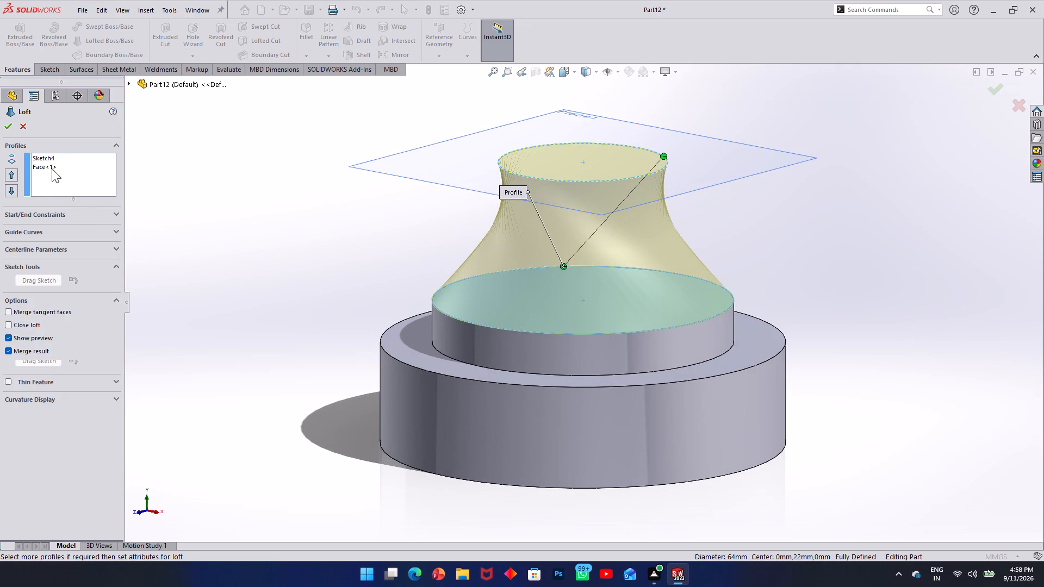
Clear the loft's profiles and loft from the 64 mm circle on the boss face to the 36 mm circle on the offset plane.
click(52, 168)
right_click(52, 168)
click(79, 174)
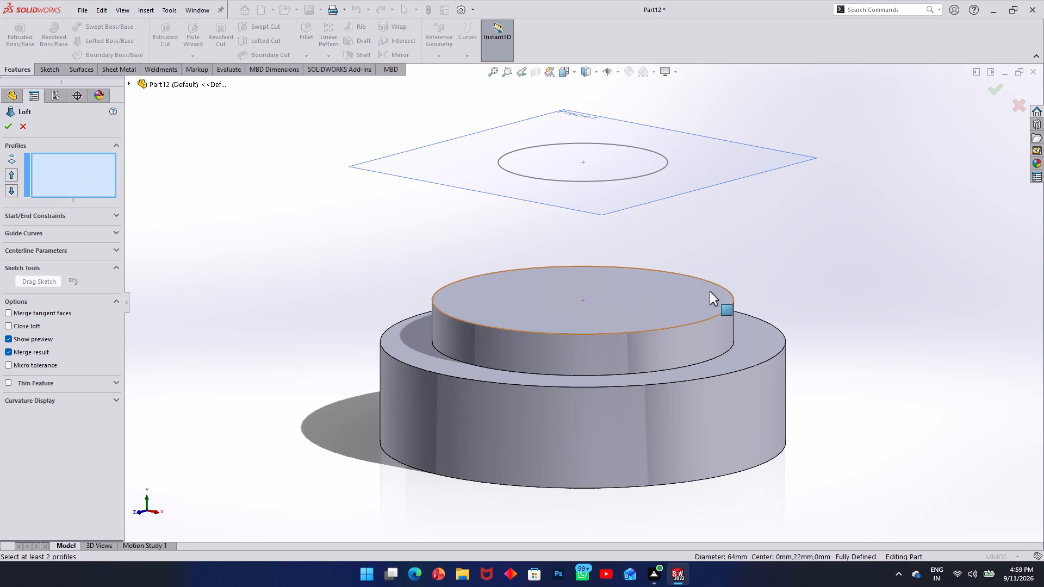
click(693, 323)
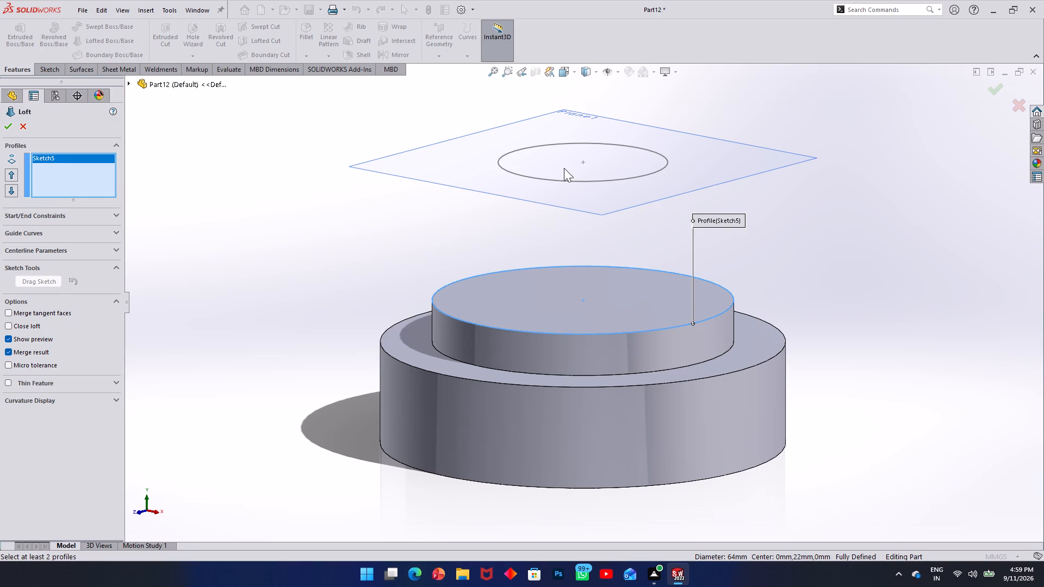
click(608, 182)
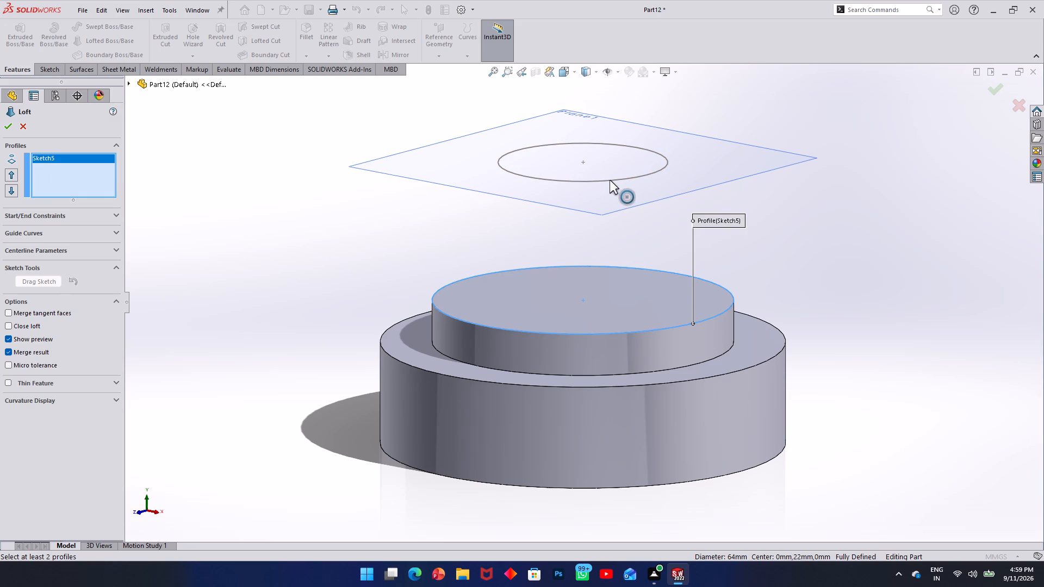
click(610, 180)
click(4, 129)
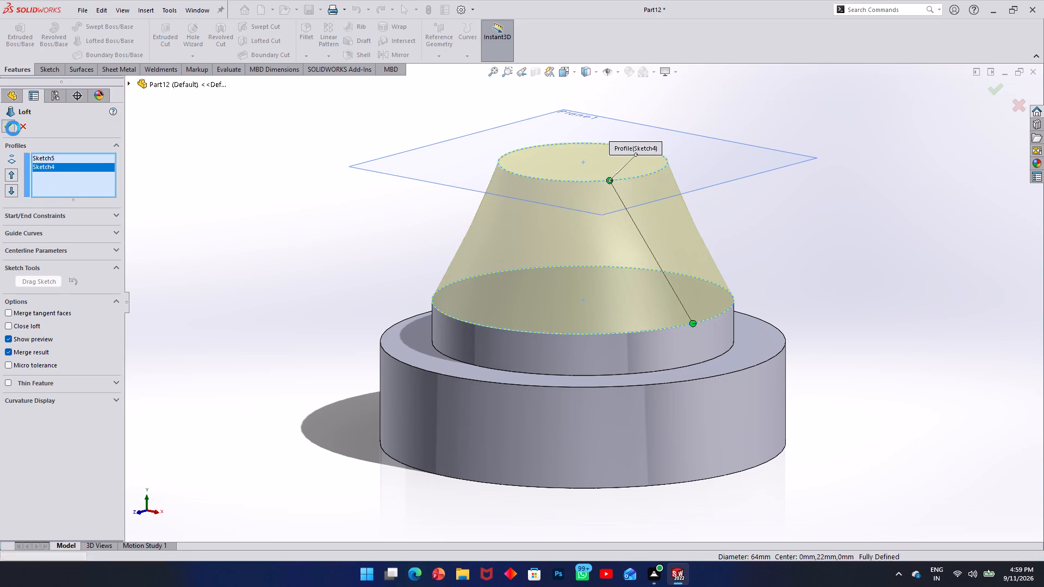
click(211, 216)
Edit the loft's upper profile sketch and set the circle's diameter to 36*2, or 72 mm.
scroll(630, 247, up, 3)
middle_drag(625, 223, 674, 320)
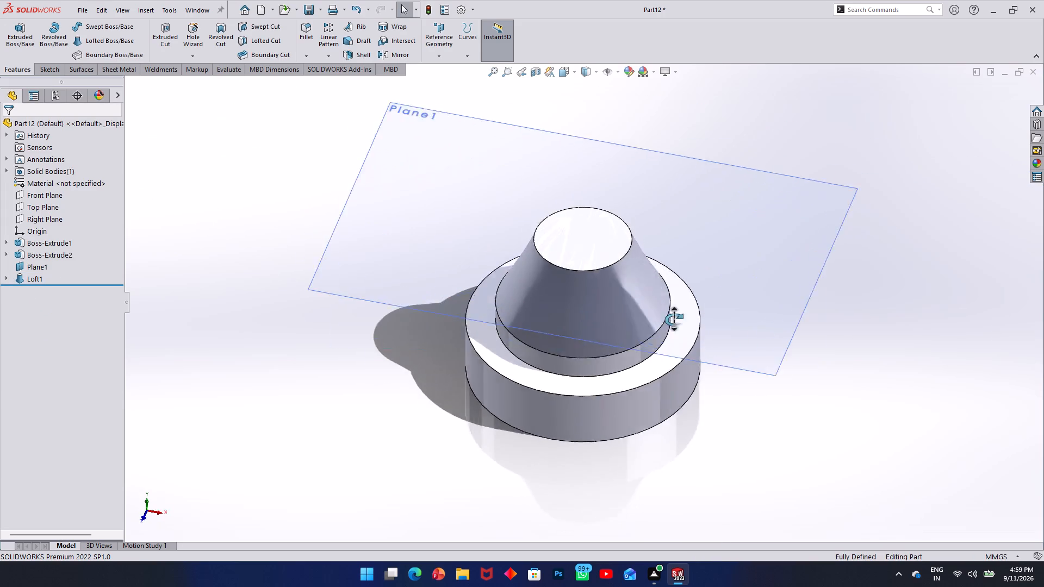
middle_drag(674, 320, 722, 292)
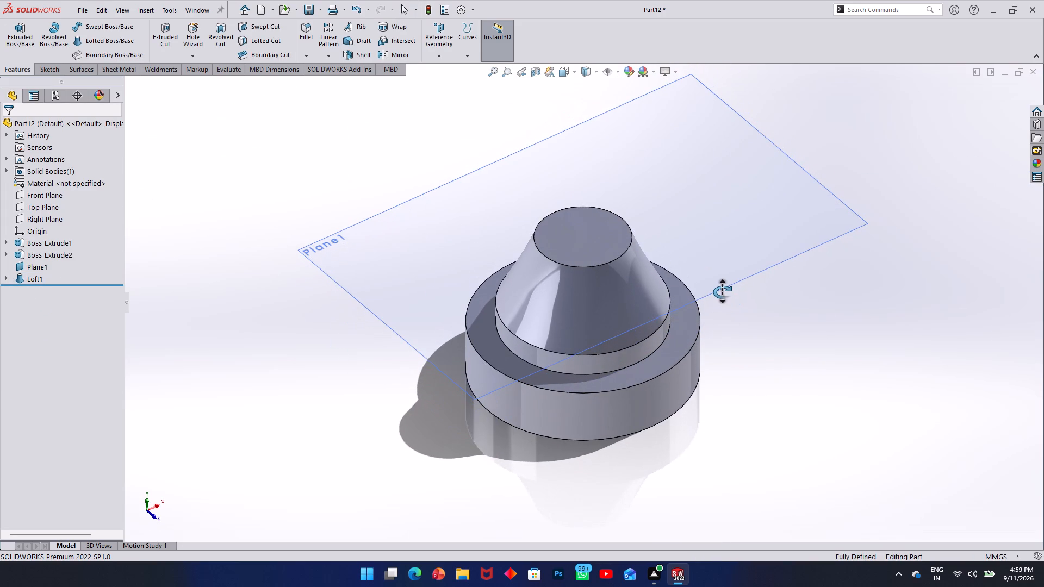
middle_drag(722, 292, 722, 291)
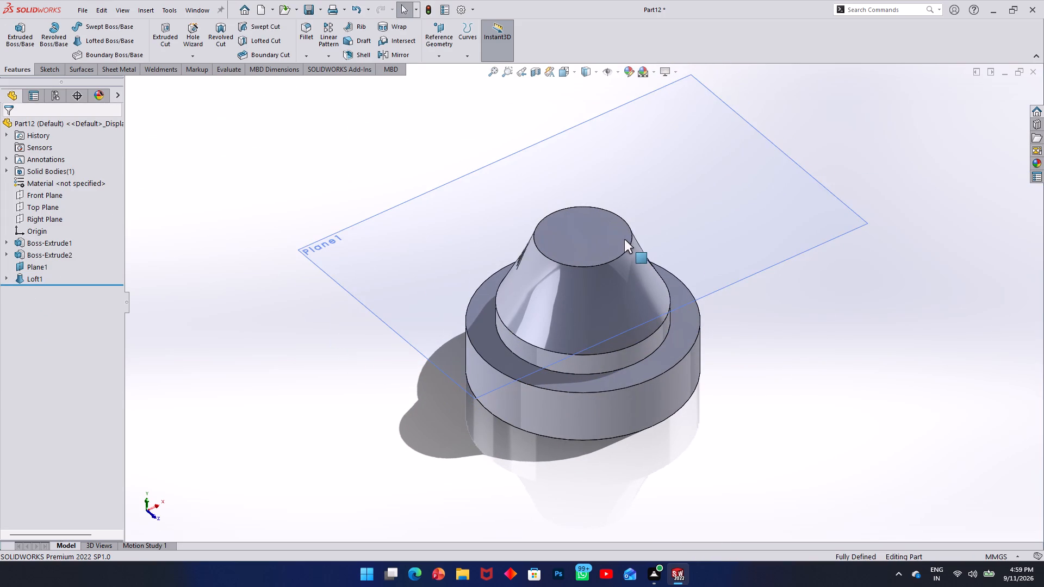
click(20, 265)
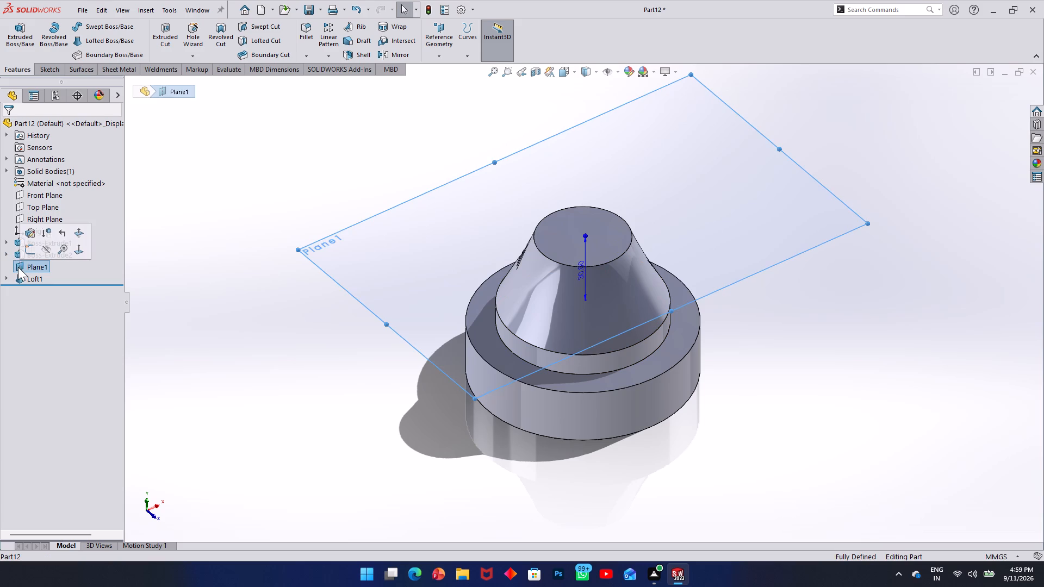
click(5, 254)
right_click(37, 265)
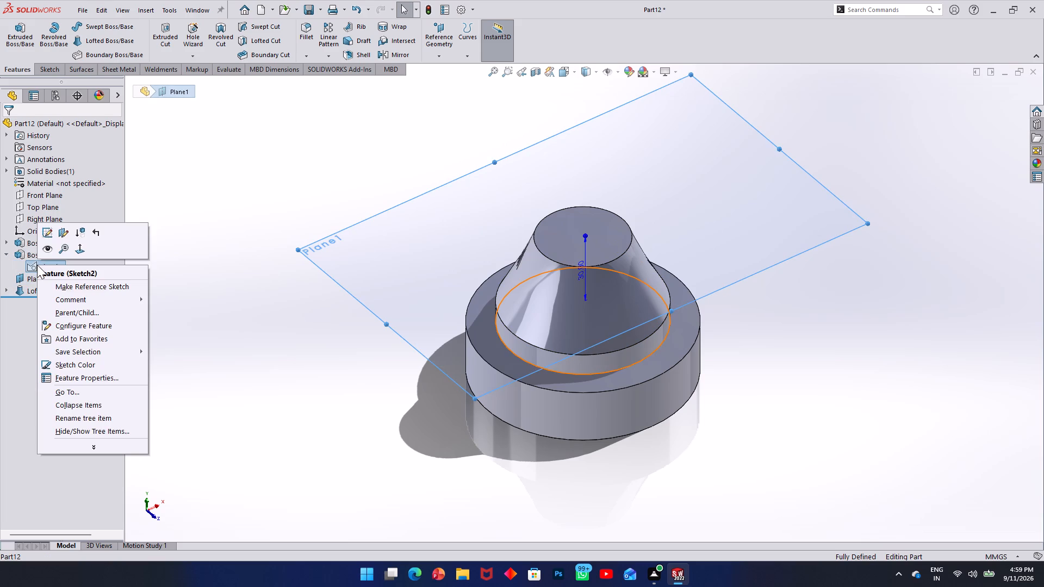
click(37, 265)
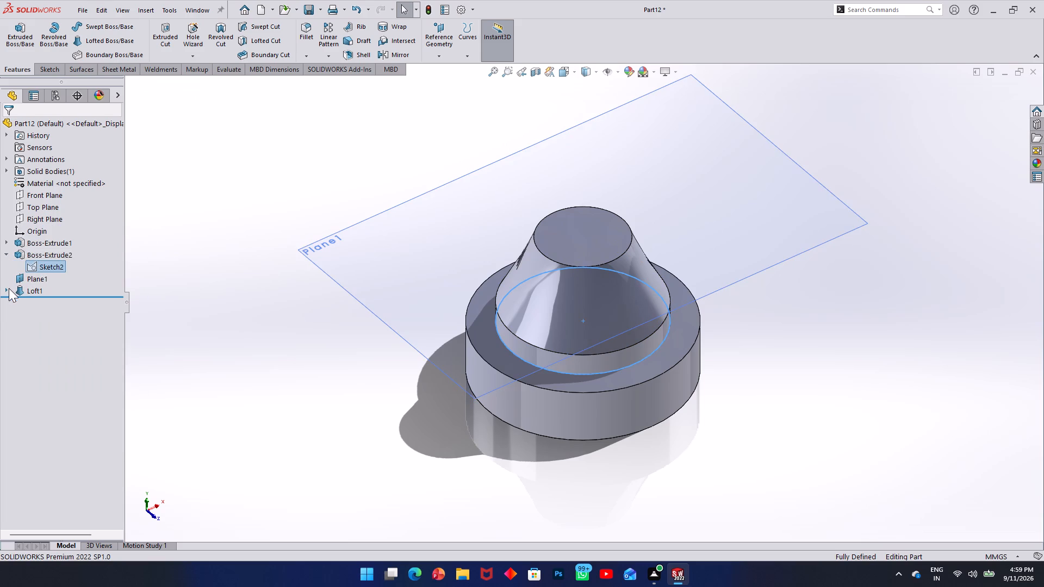
click(9, 288)
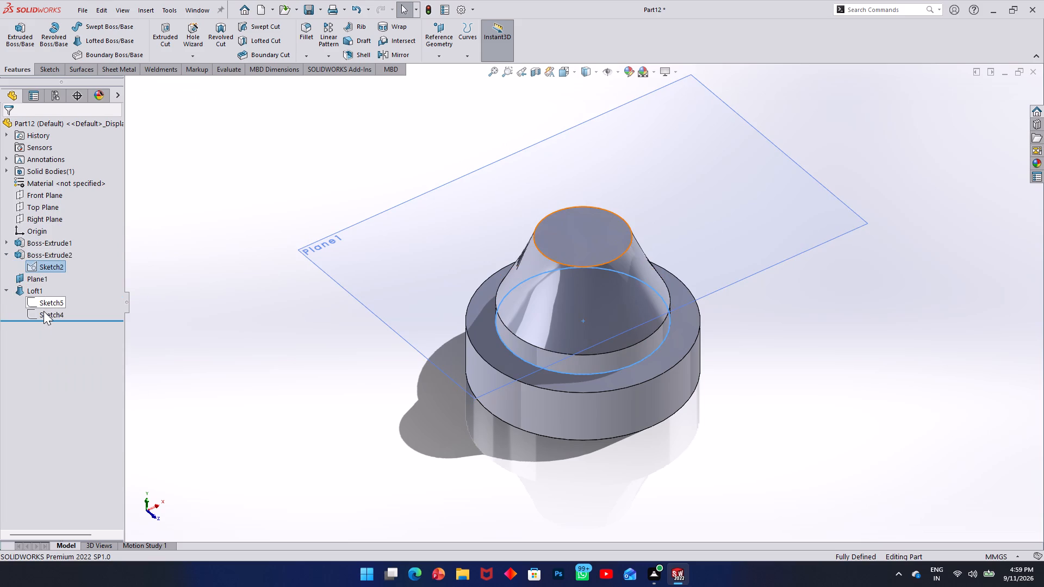
right_click(42, 312)
click(46, 281)
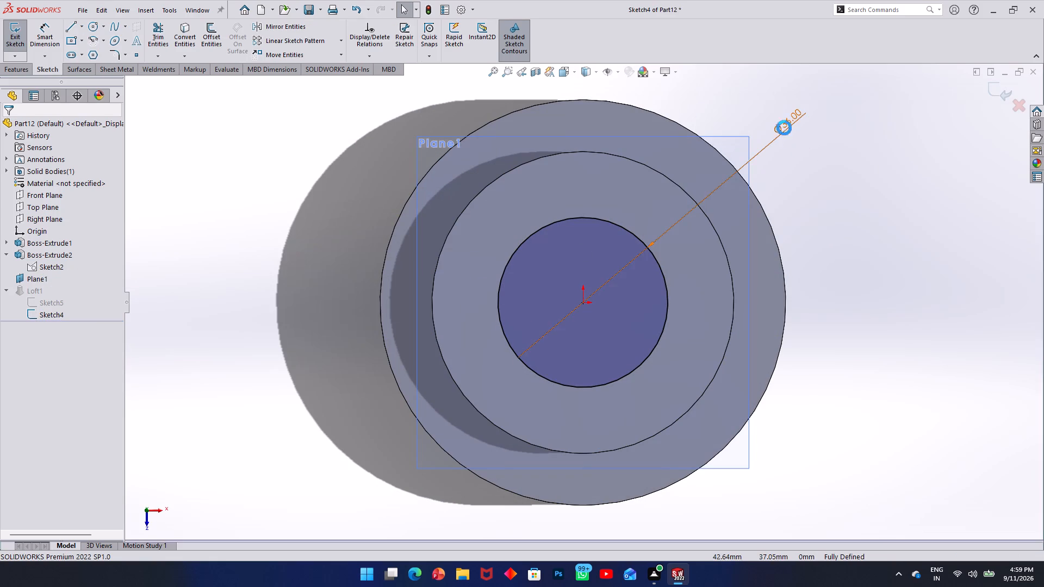
double_click(784, 128)
text(36)
text(*2)
key(Return)
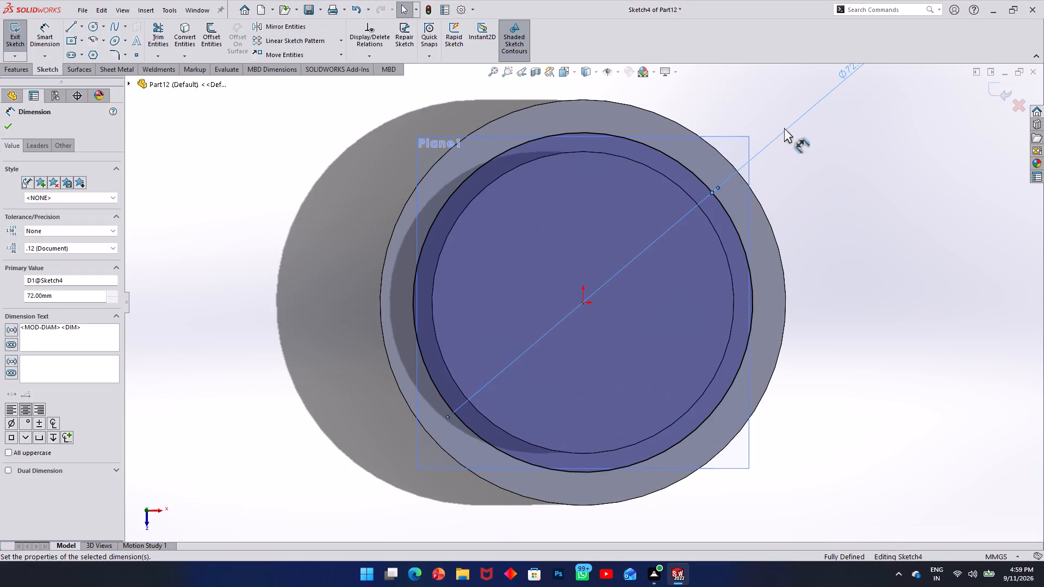
scroll(789, 166, up, 3)
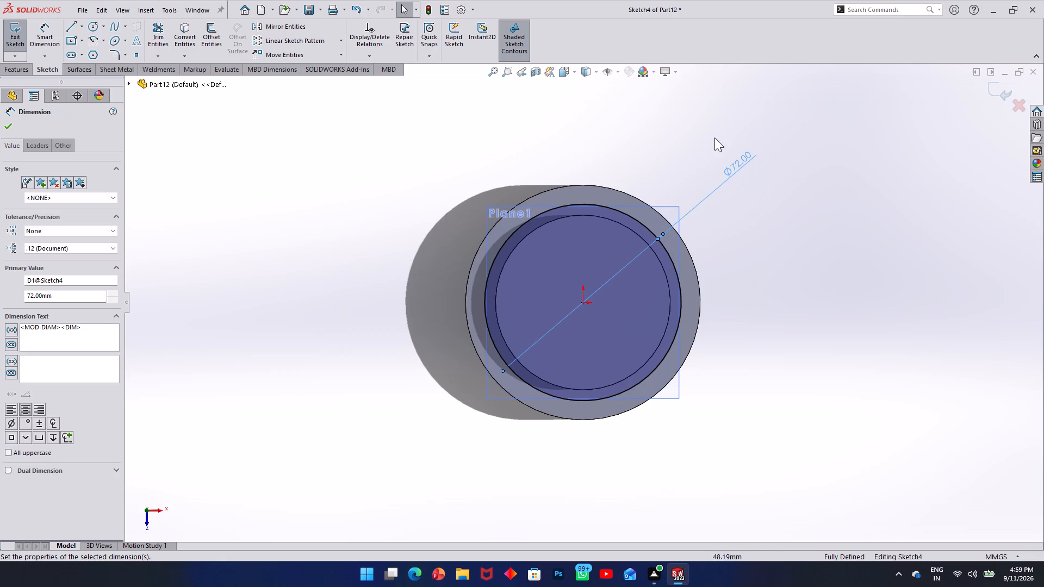
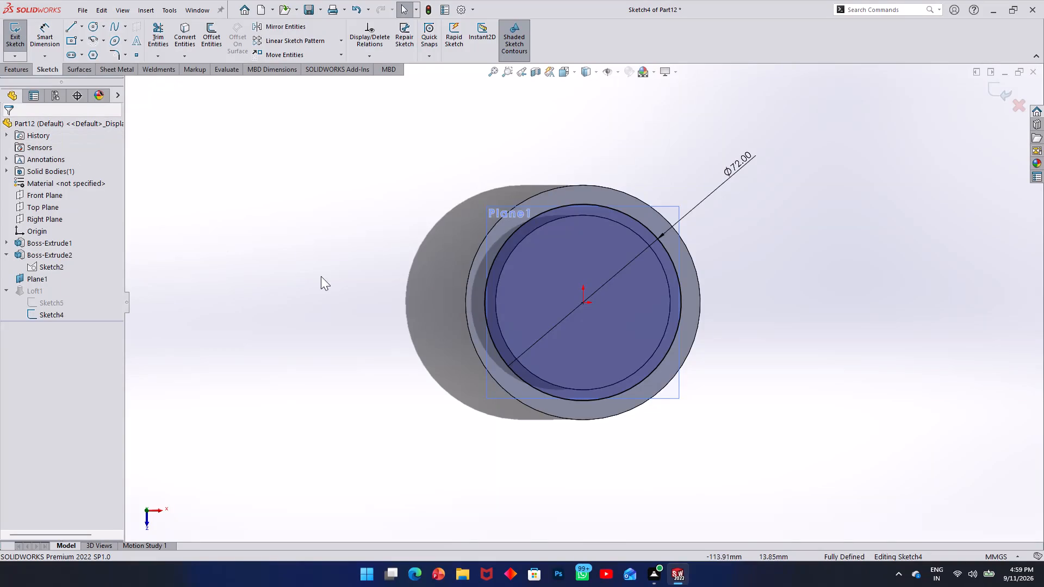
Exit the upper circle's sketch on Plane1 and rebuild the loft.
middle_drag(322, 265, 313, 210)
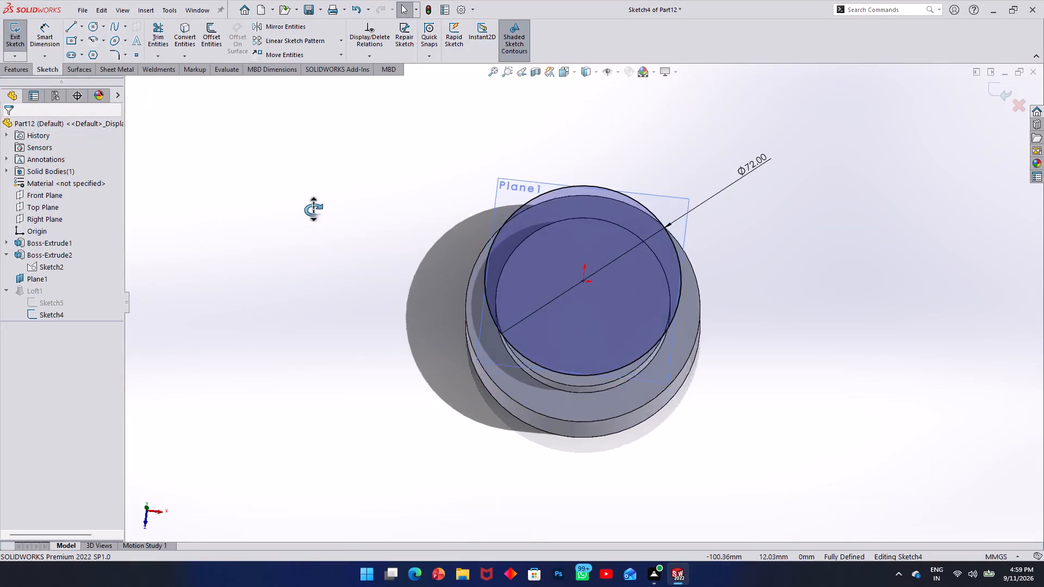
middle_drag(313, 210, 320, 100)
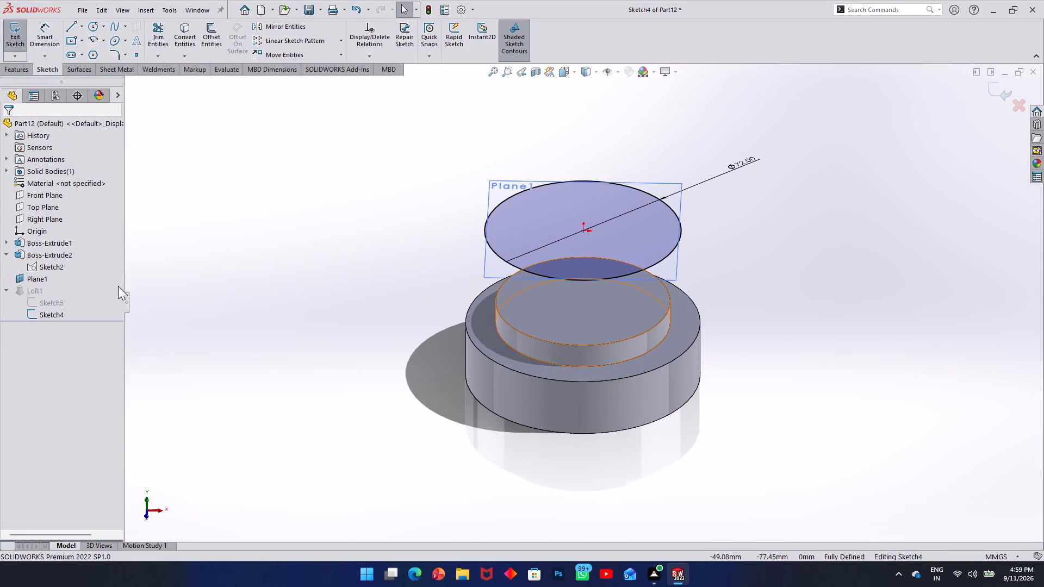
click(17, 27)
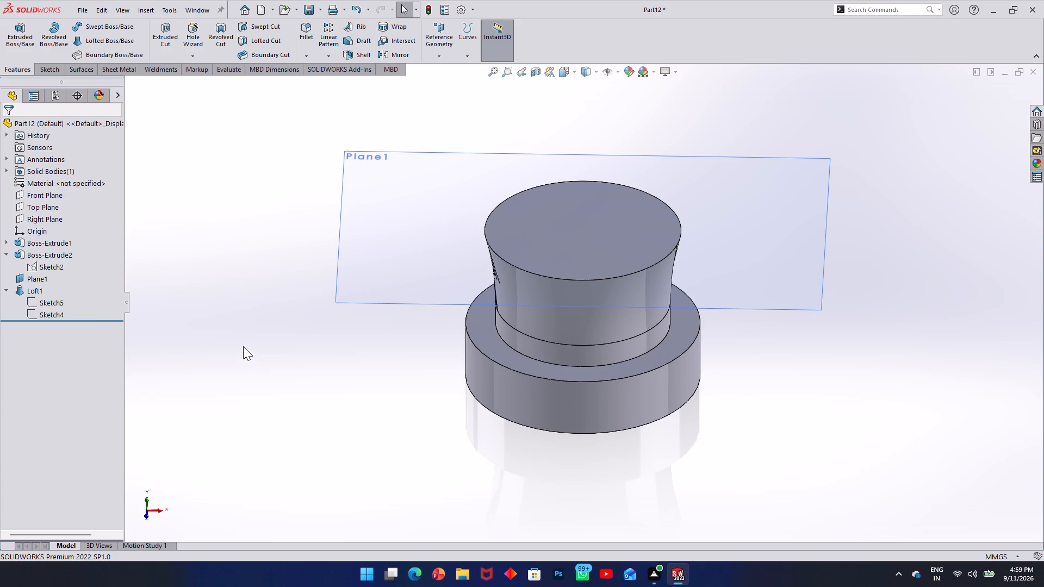
Examine the loft's lower profile, Sketch5, in sketch editing and compare its circle with the small boss beneath it.
click(49, 304)
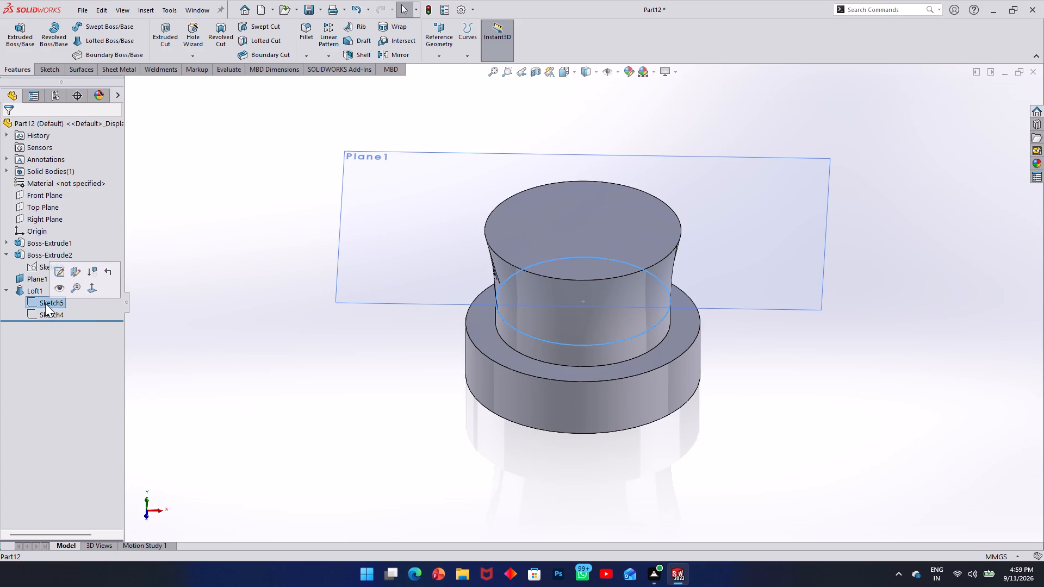
click(61, 274)
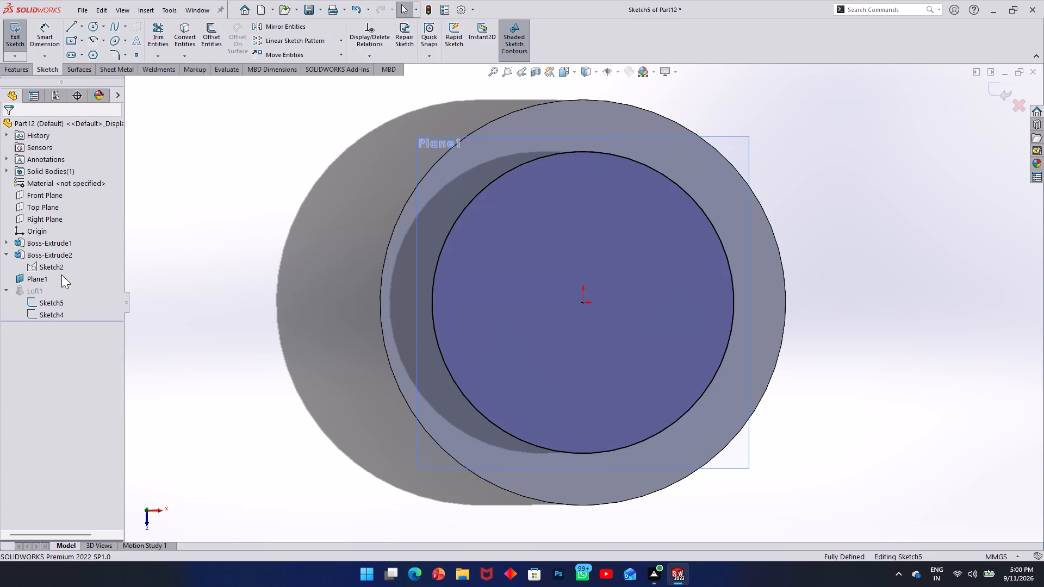
right_click(33, 312)
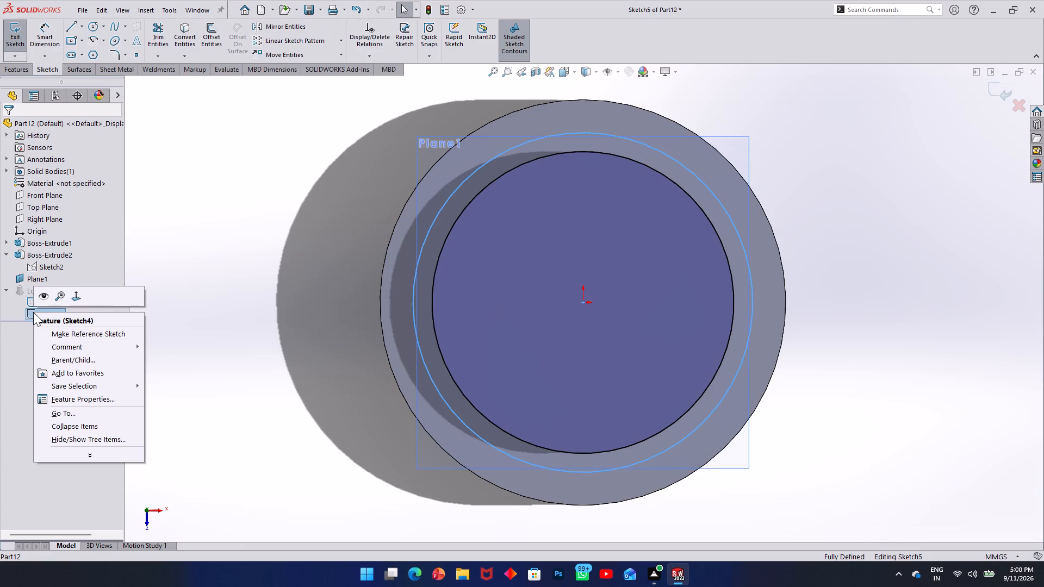
click(30, 302)
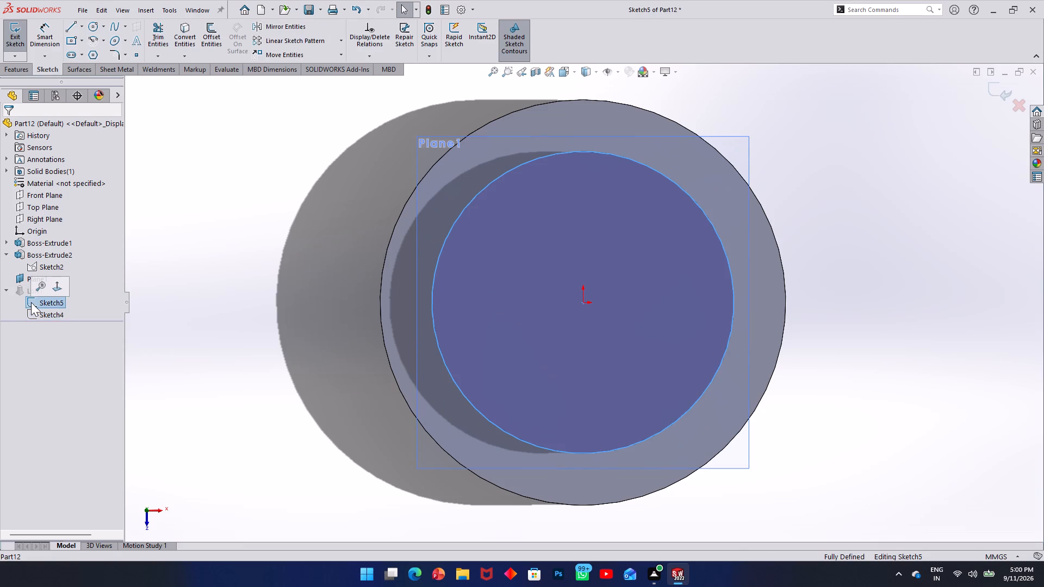
click(134, 313)
click(13, 27)
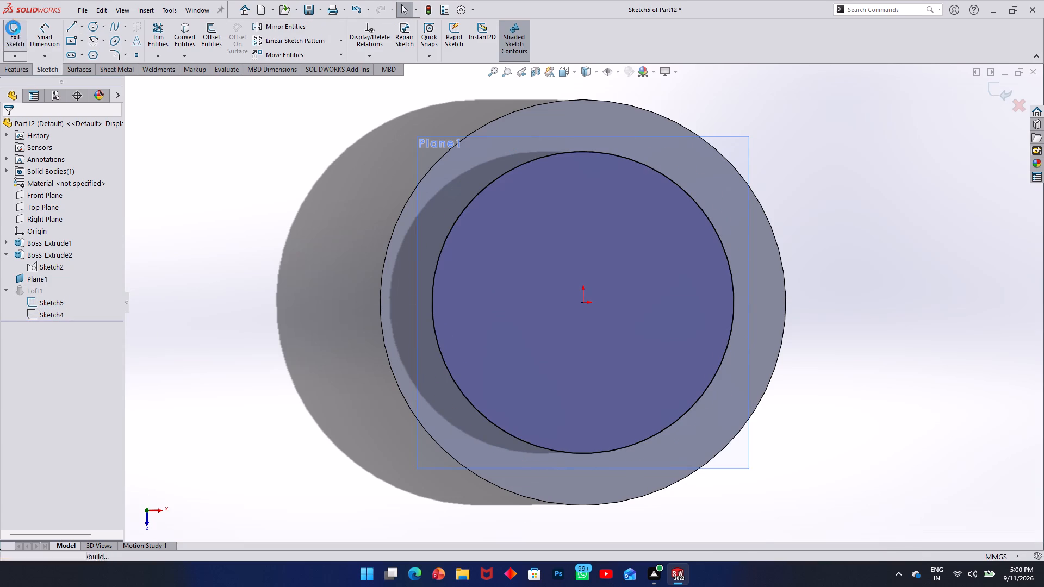
right_click(46, 302)
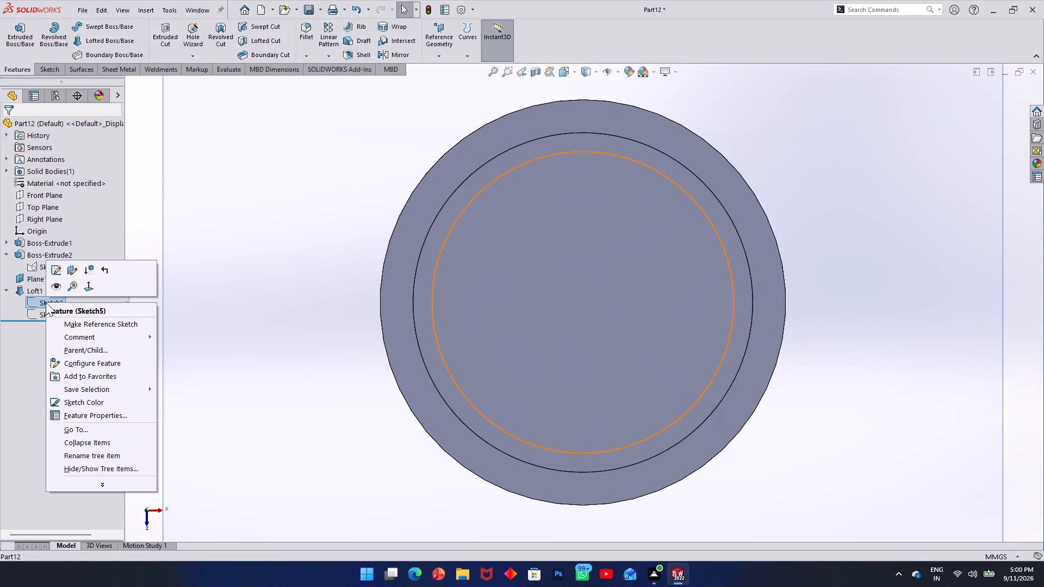
click(53, 268)
scroll(209, 263, up, 3)
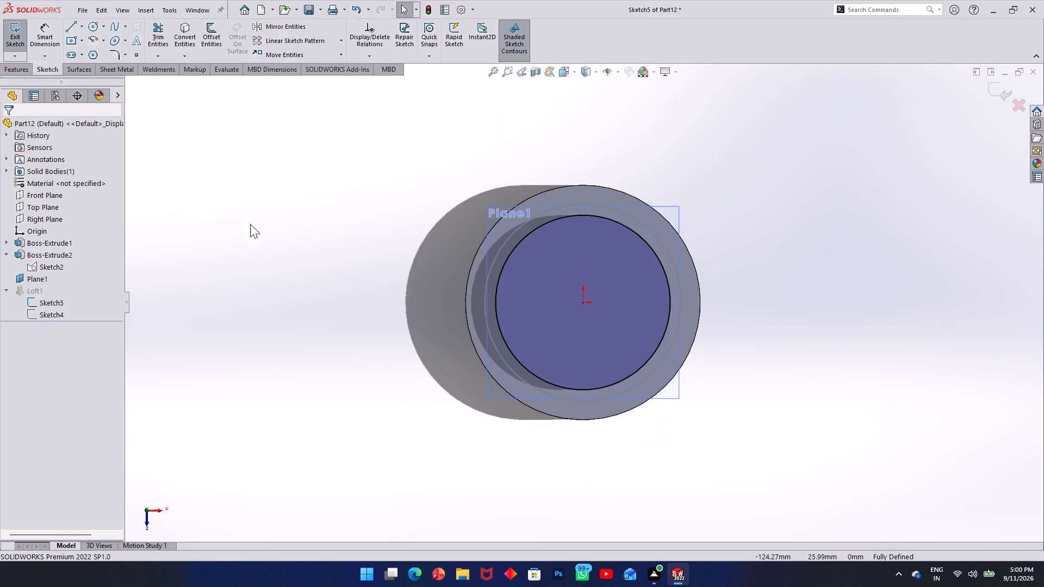
scroll(265, 215, up, 1)
middle_drag(267, 213, 320, 86)
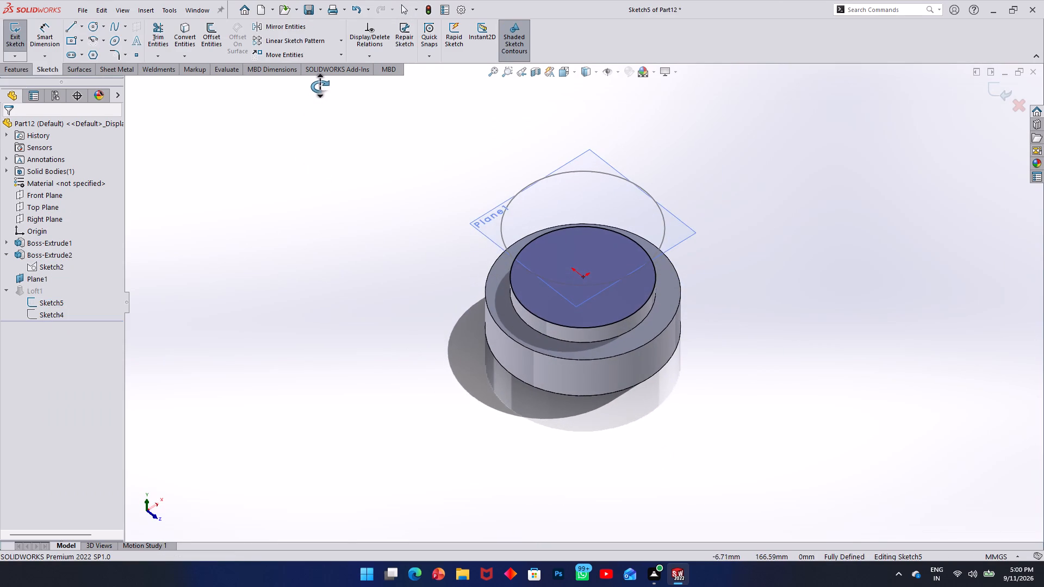
middle_drag(320, 86, 320, 107)
click(210, 139)
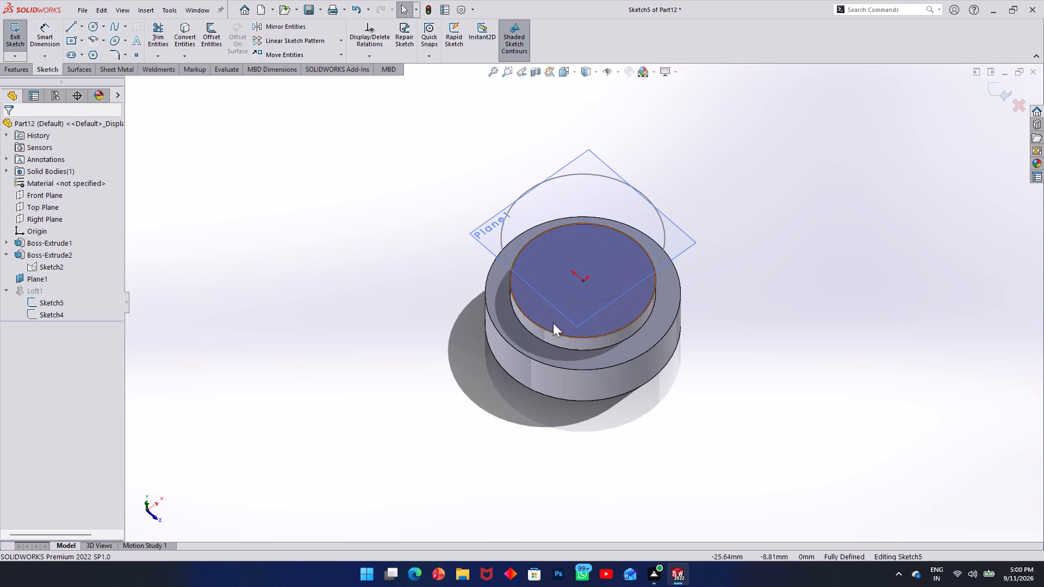
click(561, 338)
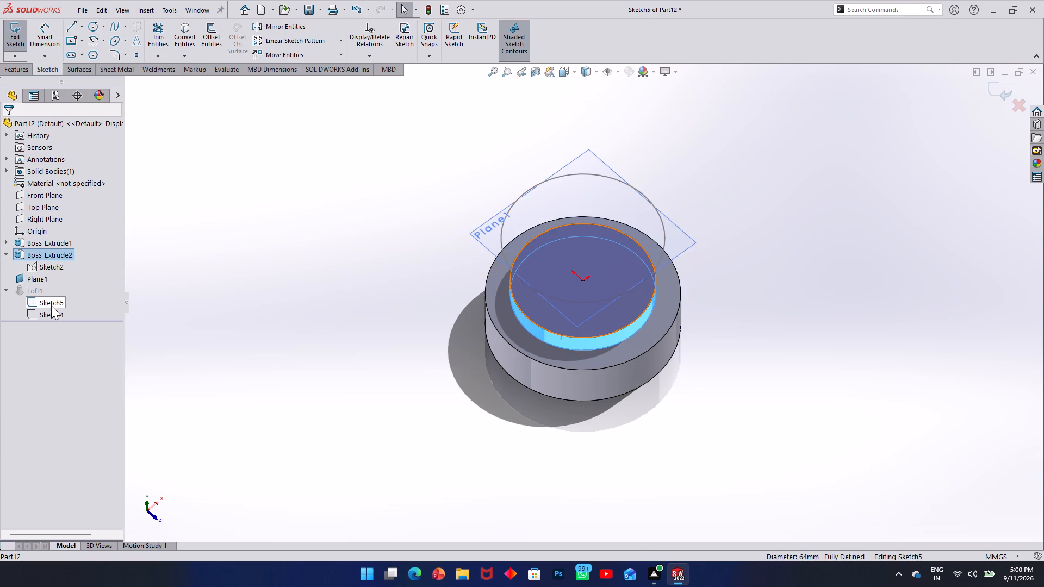
right_click(52, 308)
right_click(45, 301)
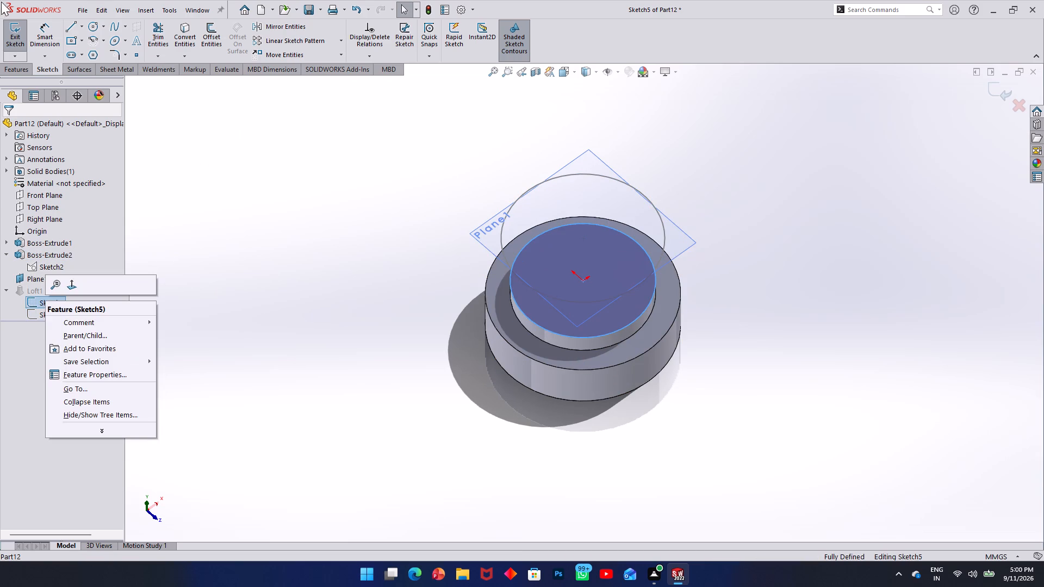
click(16, 29)
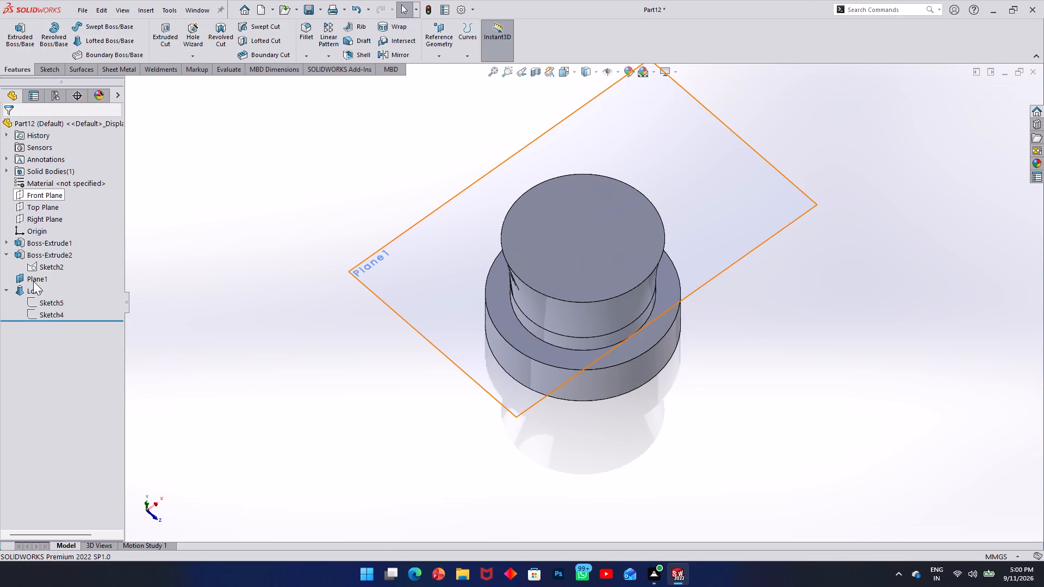
Examine the extrude settings of Boss-Extrude2 and the diameter dimension of its Sketch2 circle.
right_click(36, 256)
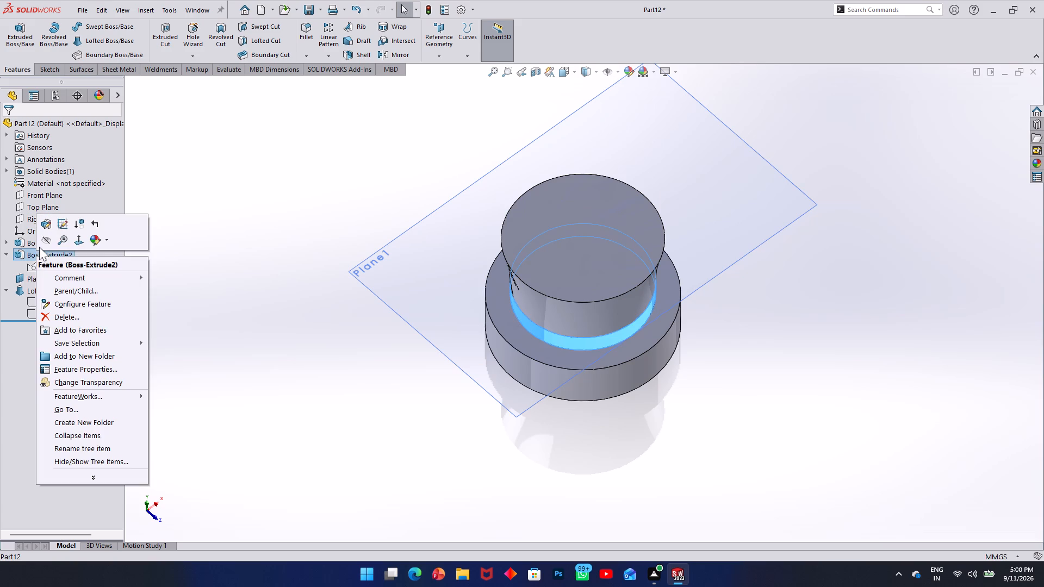
click(45, 225)
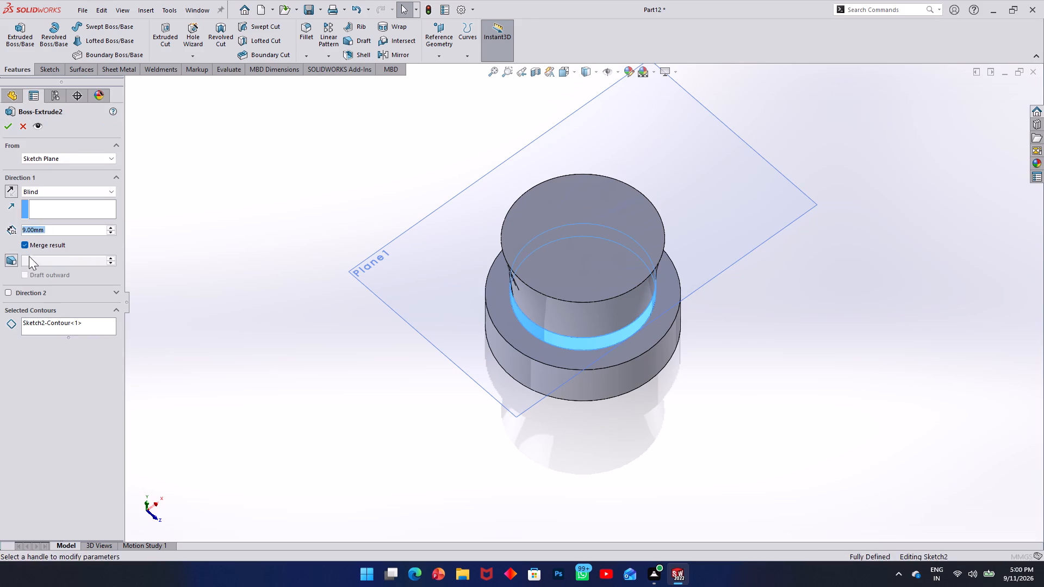
click(17, 122)
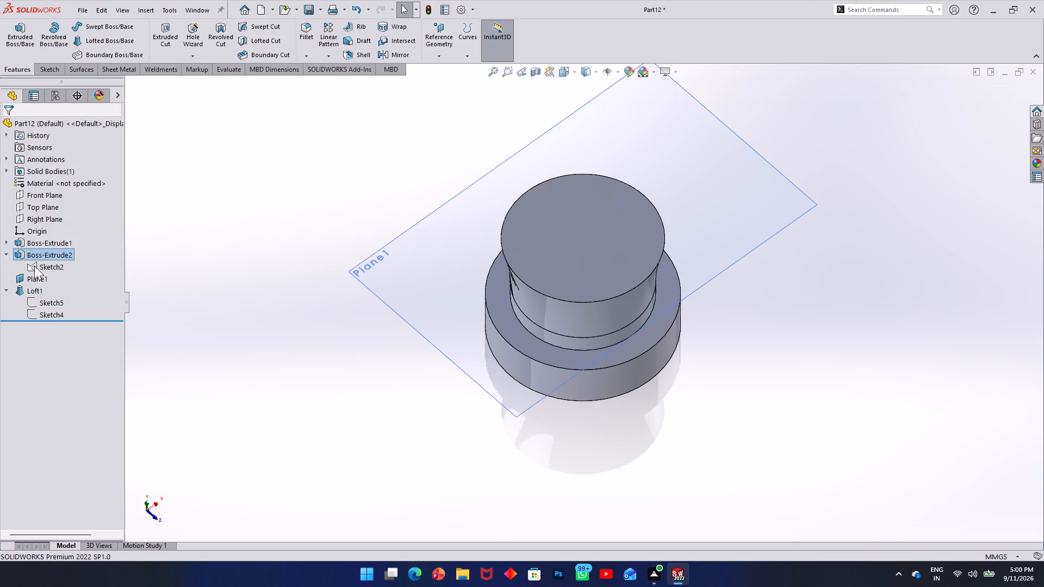
right_click(34, 266)
click(45, 236)
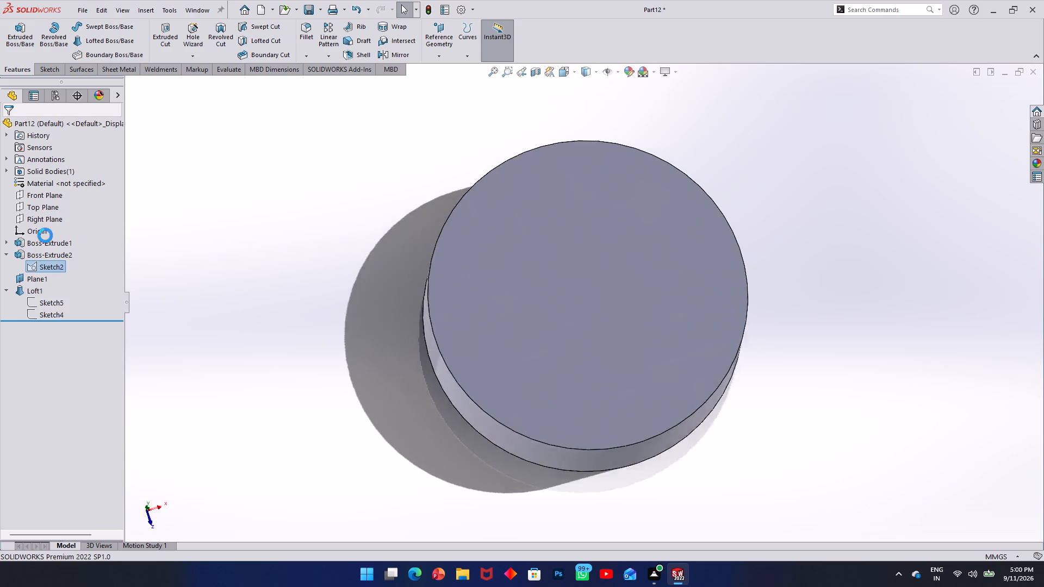
double_click(833, 254)
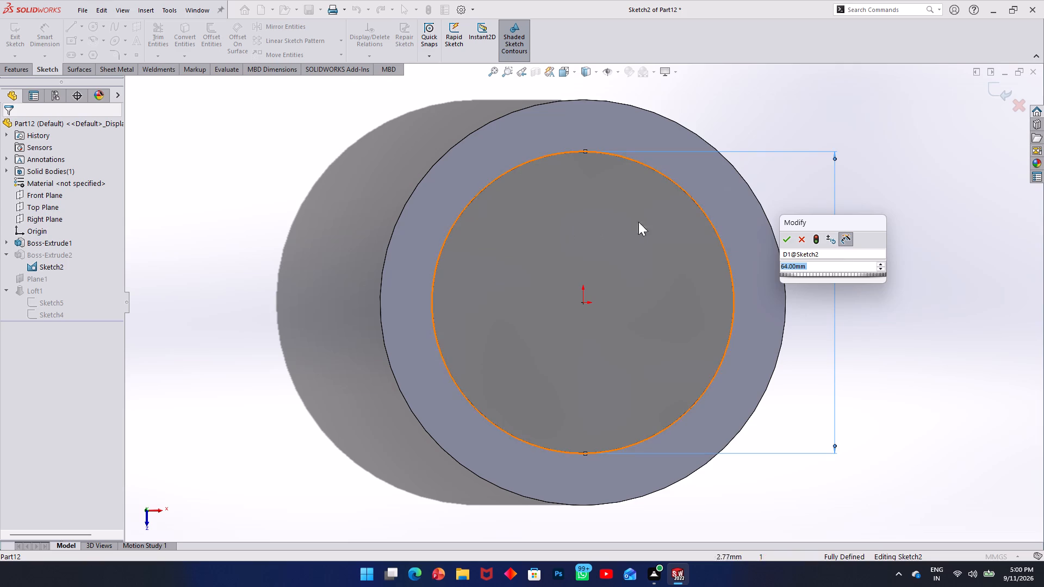
middle_drag(585, 209, 625, 119)
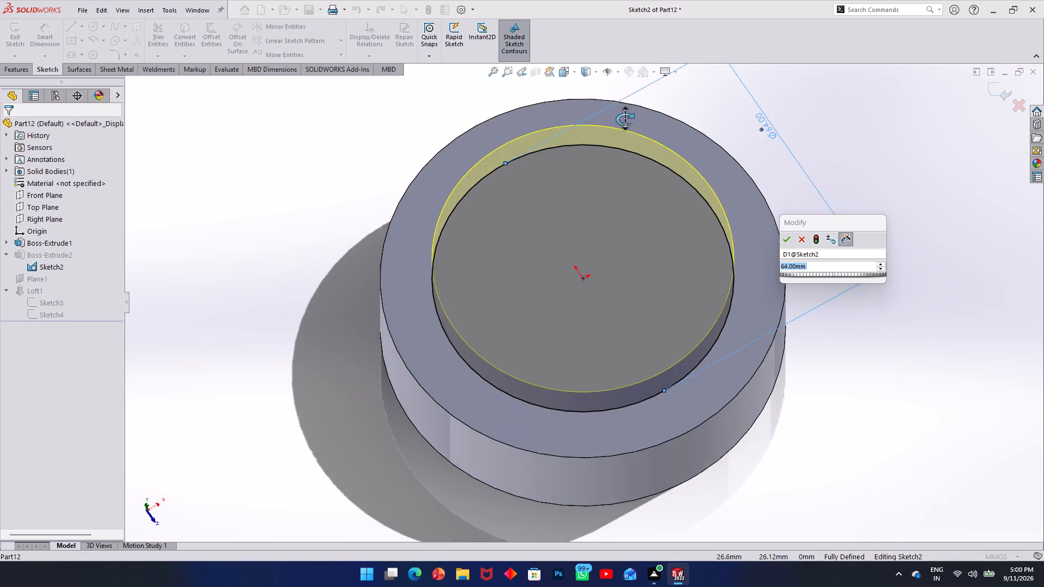
middle_drag(625, 119, 624, 132)
key(Escape)
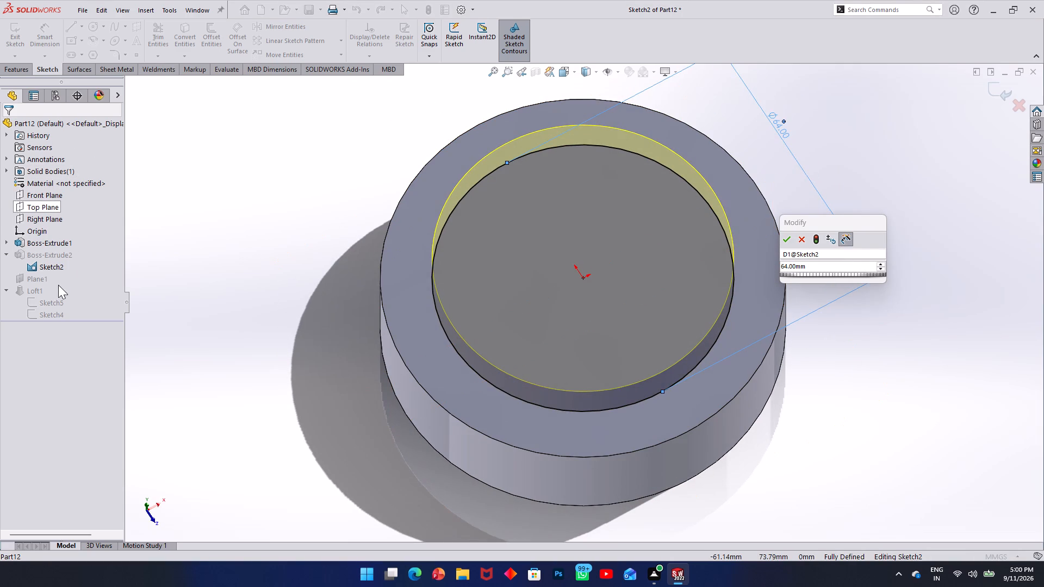
key(Escape)
key(Escape)
click(799, 243)
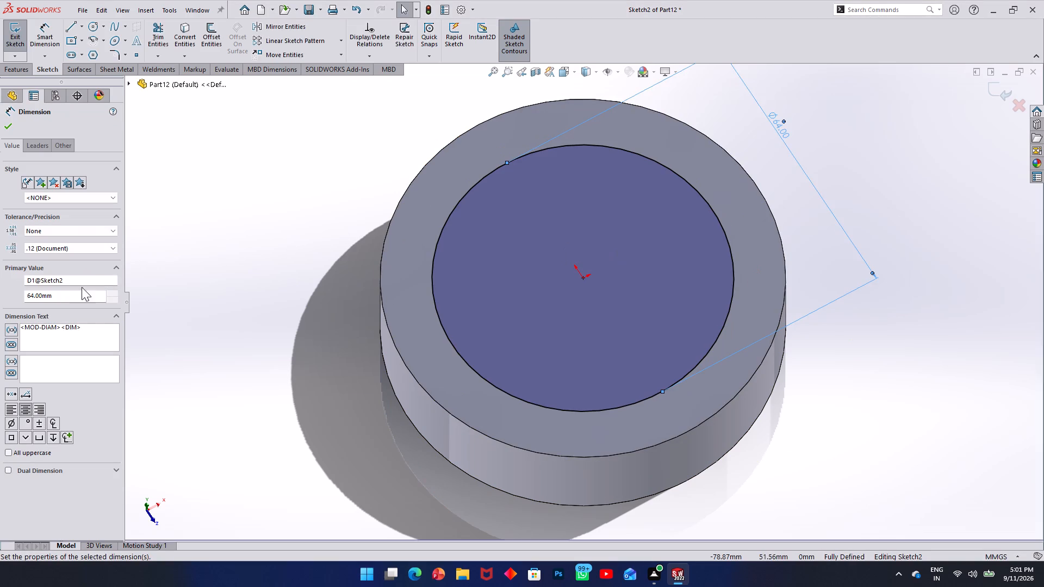
key(Escape)
key(Escape)
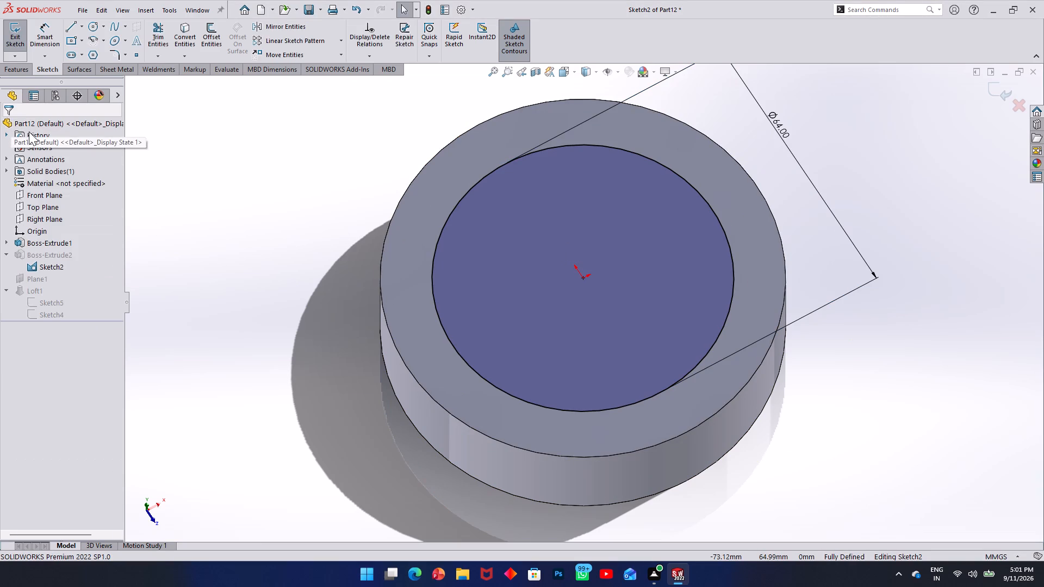
Undo the recent changes, back past the last diameter edit of the upper circle on Plane1.
key(ctrl+z)
key(ctrl+z)
key(ctrl+z)
key(ctrl+z)
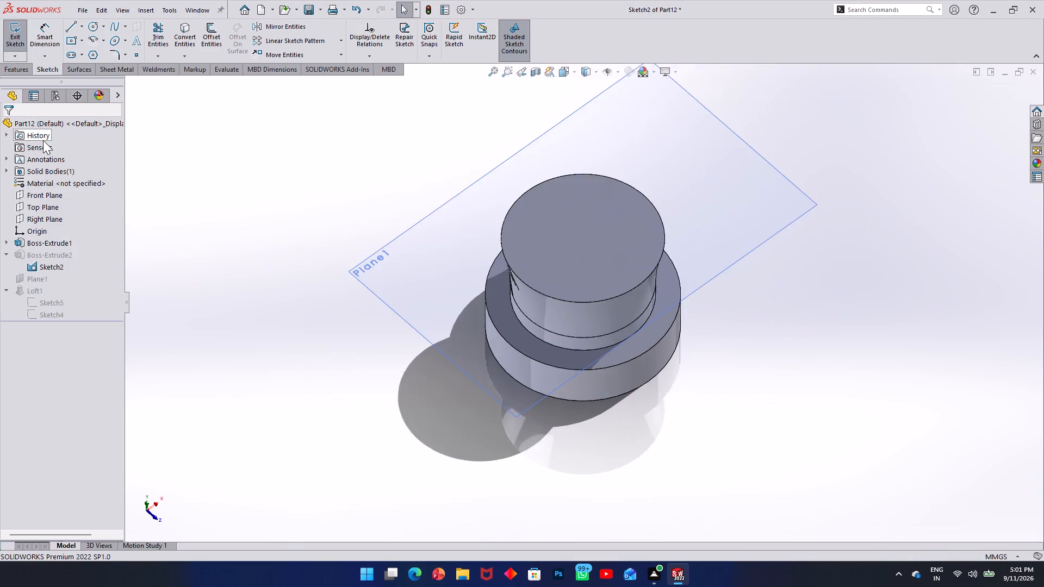
Set the diameter of the upper circle on Plane1 to 90 mm (45*2).
middle_drag(284, 211, 341, 91)
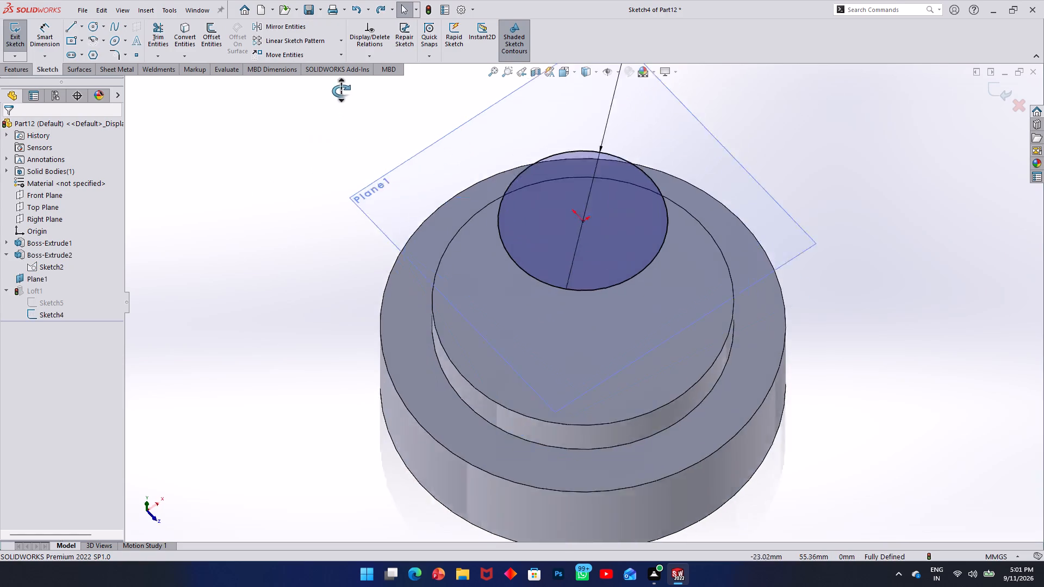
middle_drag(341, 91, 346, 69)
scroll(605, 166, up, 5)
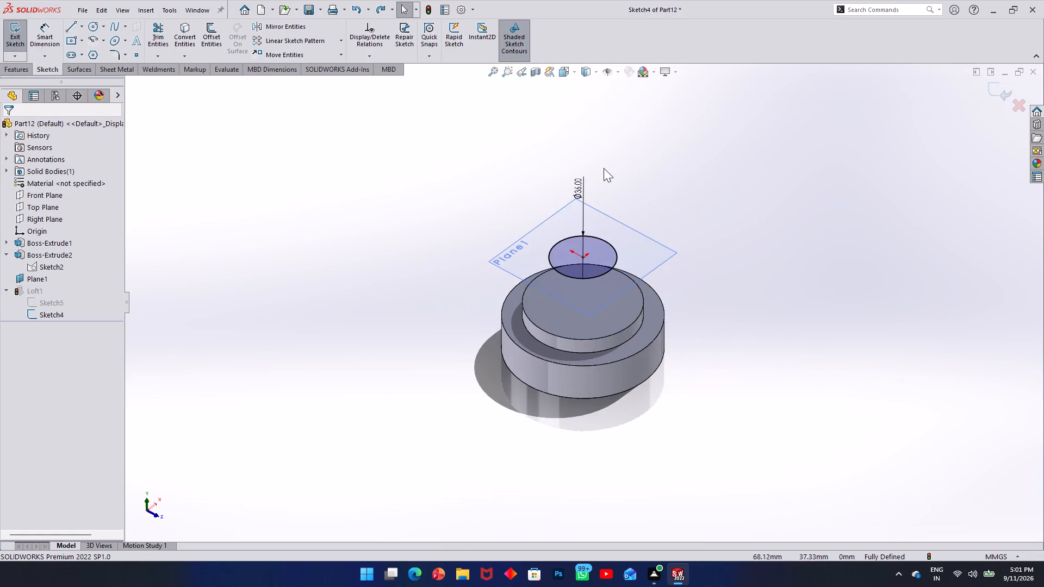
scroll(596, 177, down, 4)
double_click(560, 242)
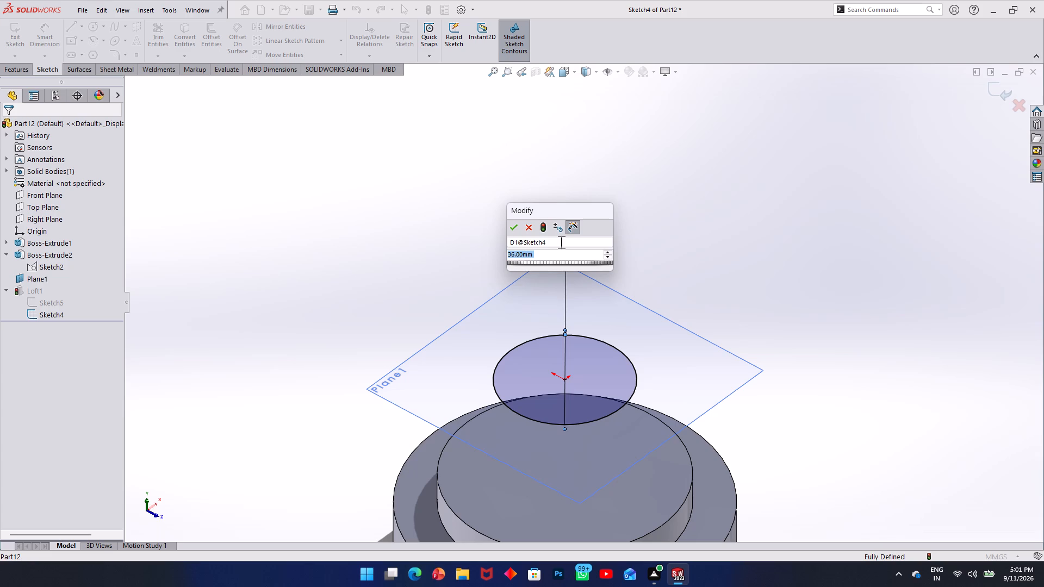
text(45*2)
key(Return)
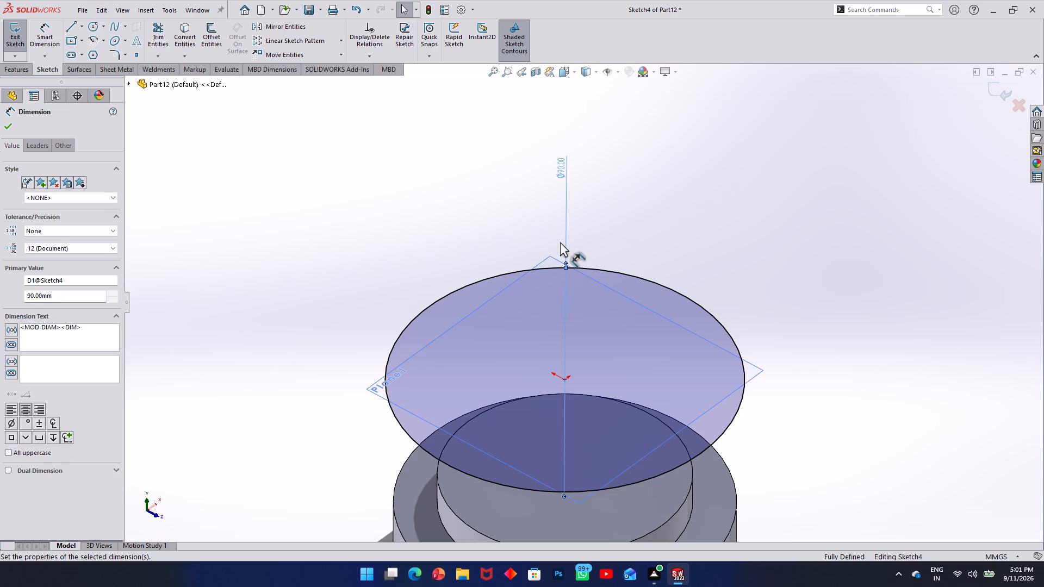
click(7, 122)
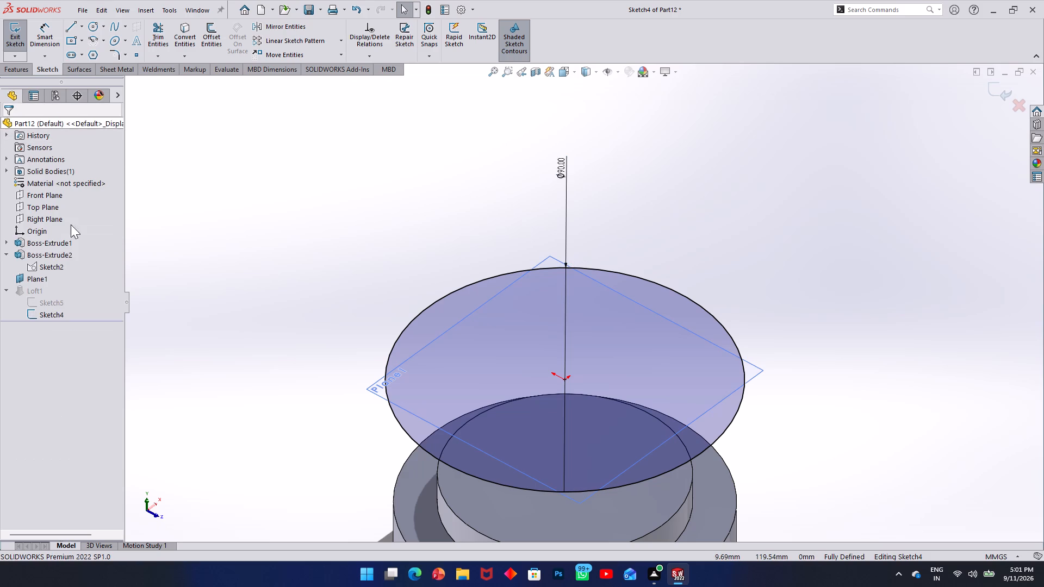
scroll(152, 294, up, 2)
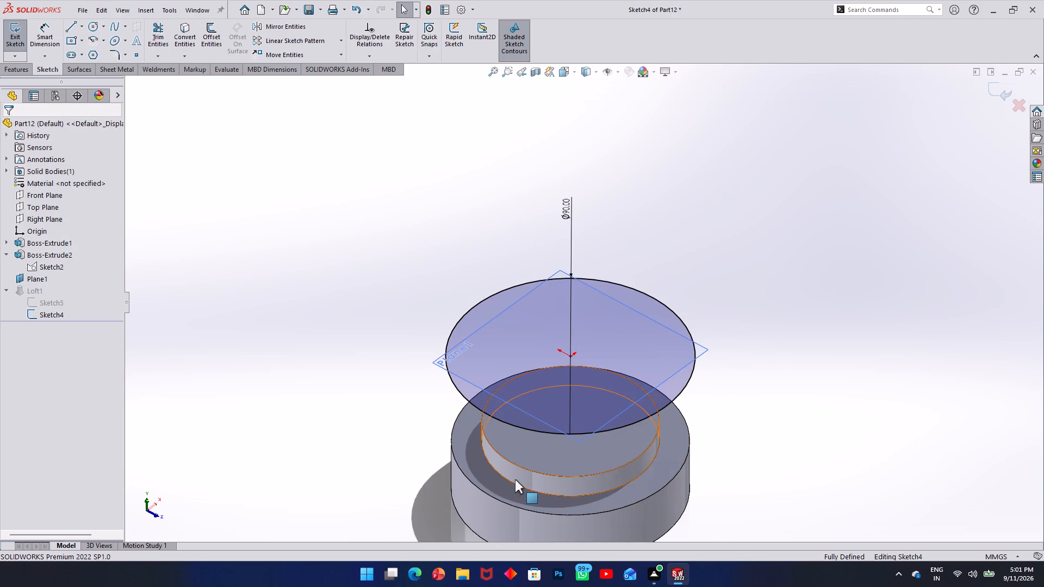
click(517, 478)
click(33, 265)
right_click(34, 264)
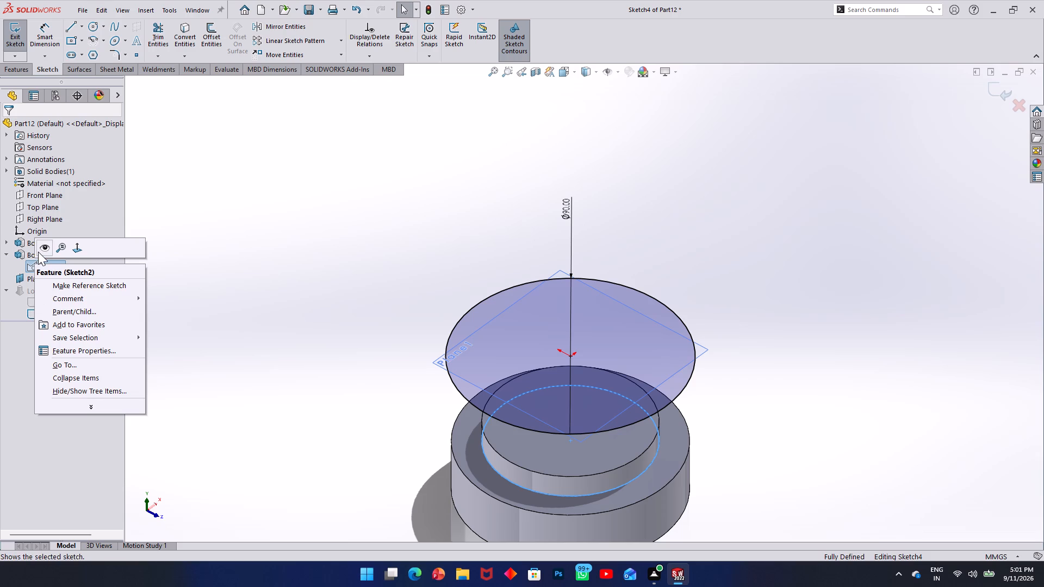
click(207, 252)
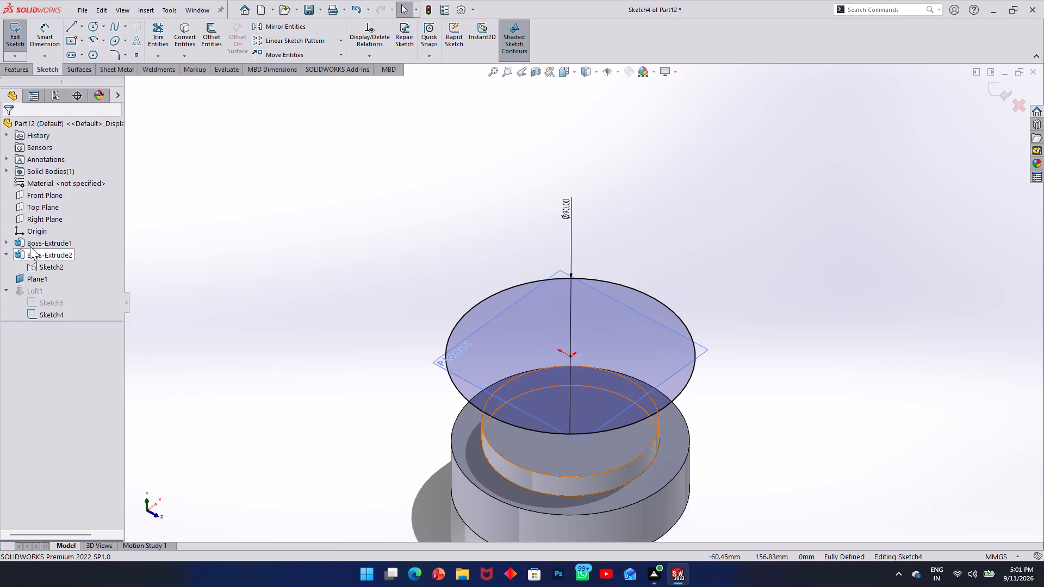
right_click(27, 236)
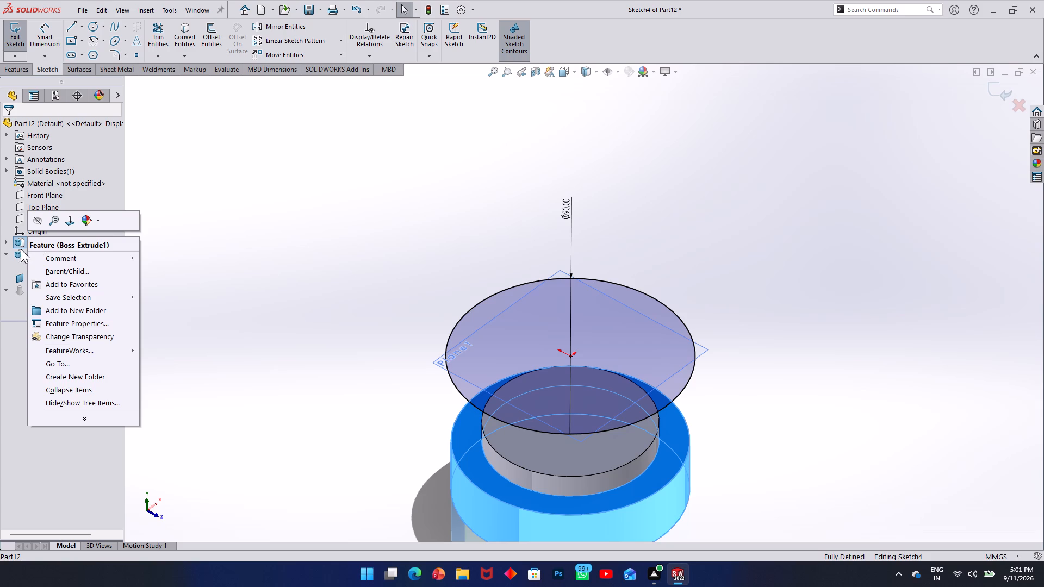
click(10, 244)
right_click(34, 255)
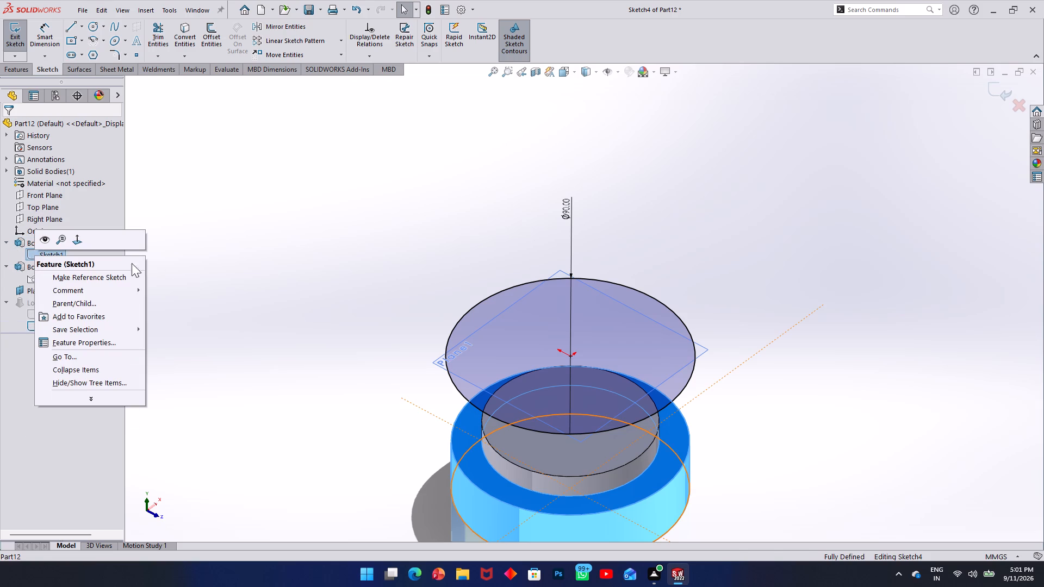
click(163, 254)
Exit the upper circle's sketch and set the base circle's diameter in Sketch1 of Boss-Extrude1 to 172 mm (86*2).
click(8, 24)
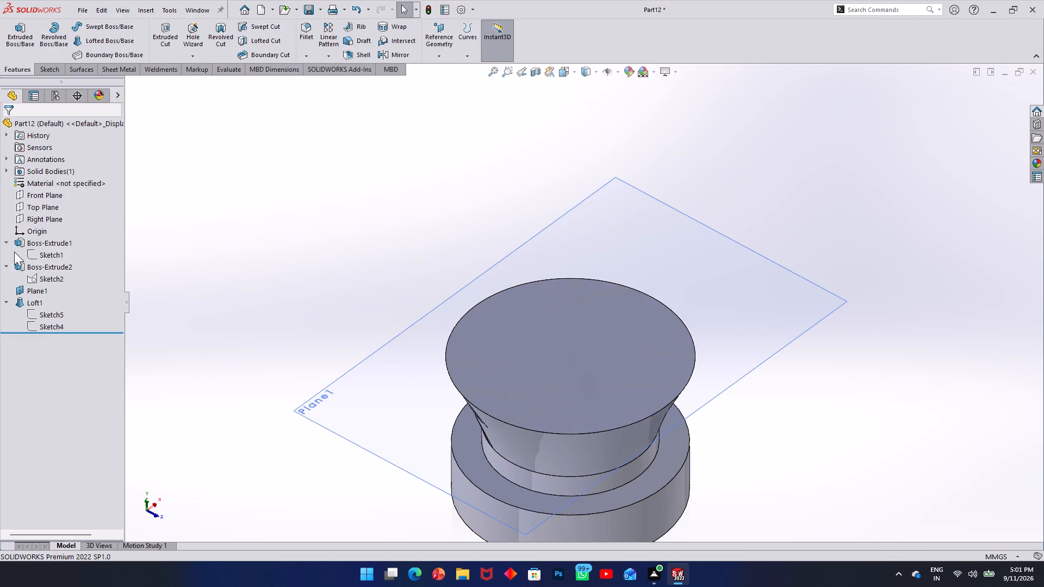
click(8, 240)
click(11, 241)
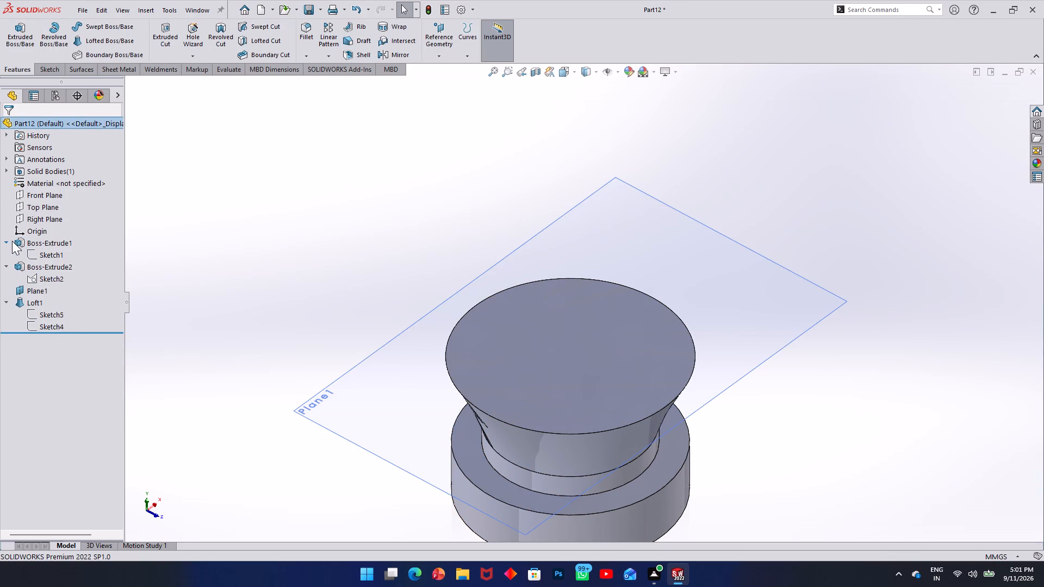
click(39, 249)
right_click(42, 249)
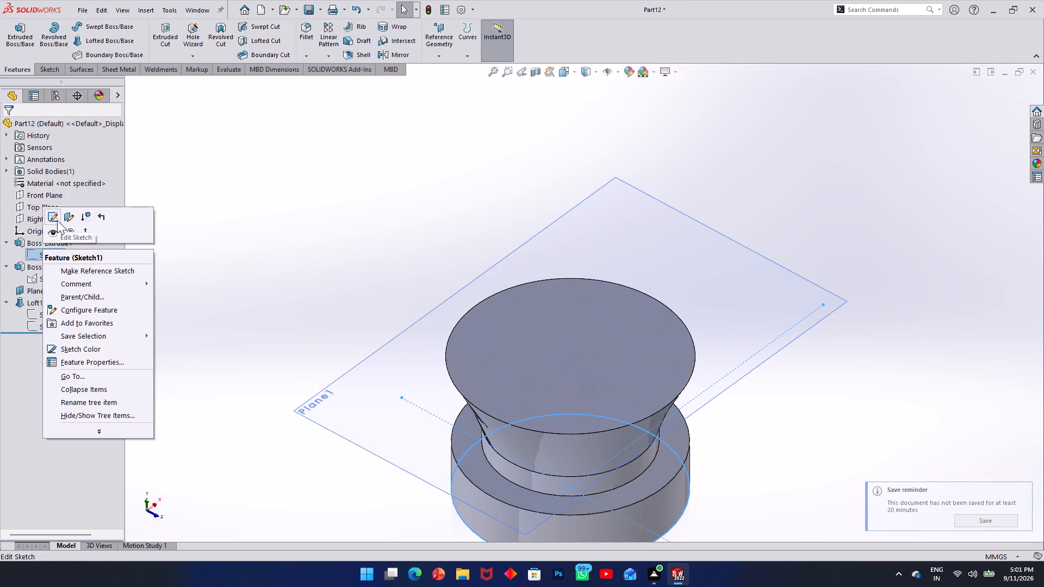
click(54, 218)
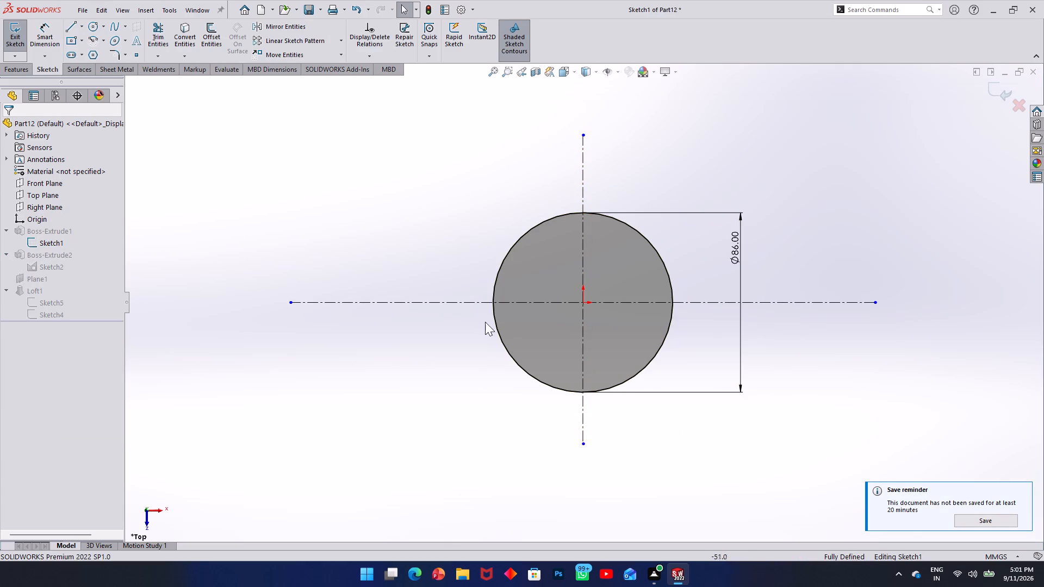
double_click(737, 263)
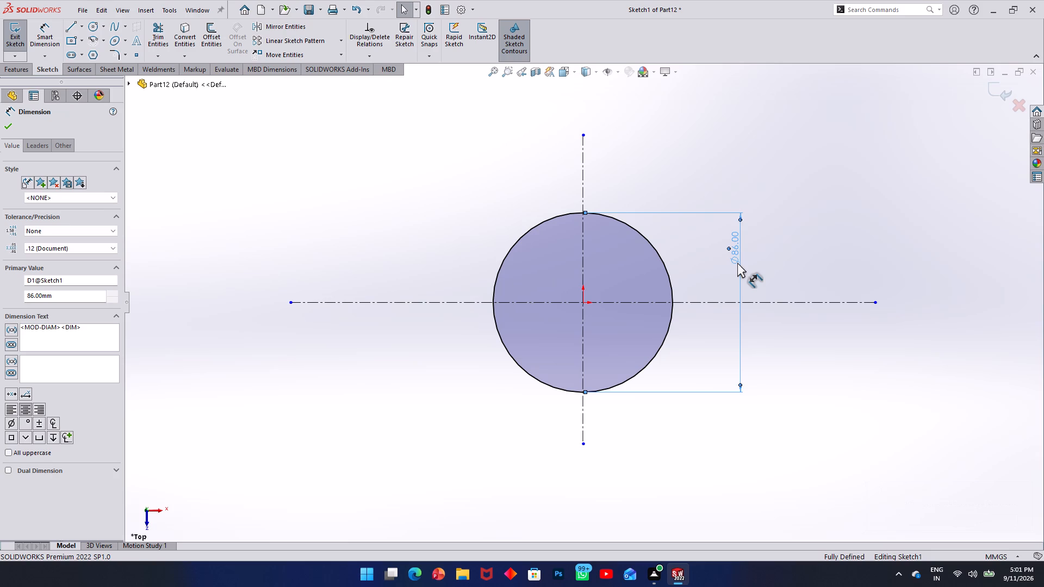
double_click(743, 248)
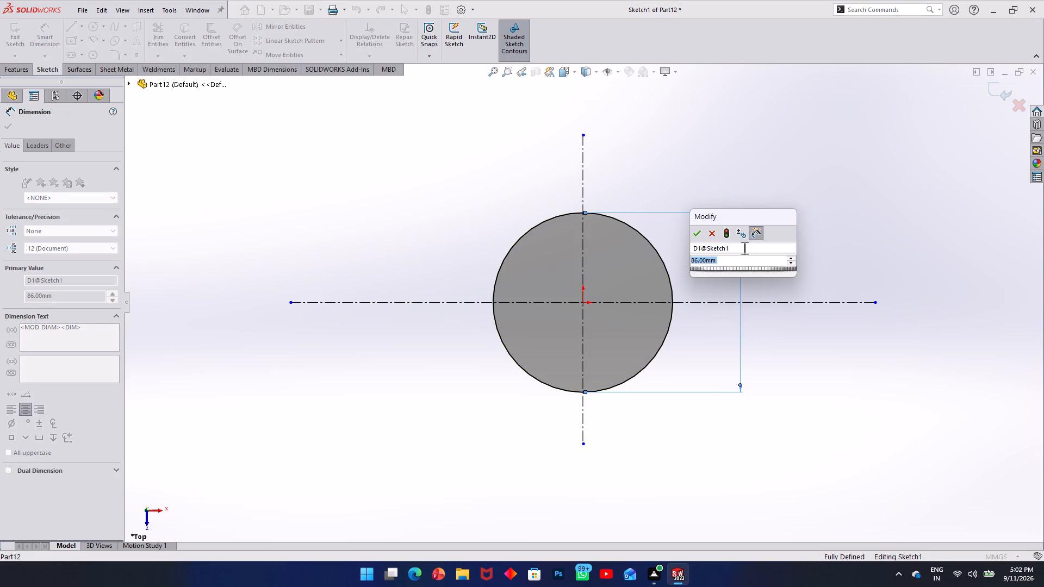
text(86*2)
key(Return)
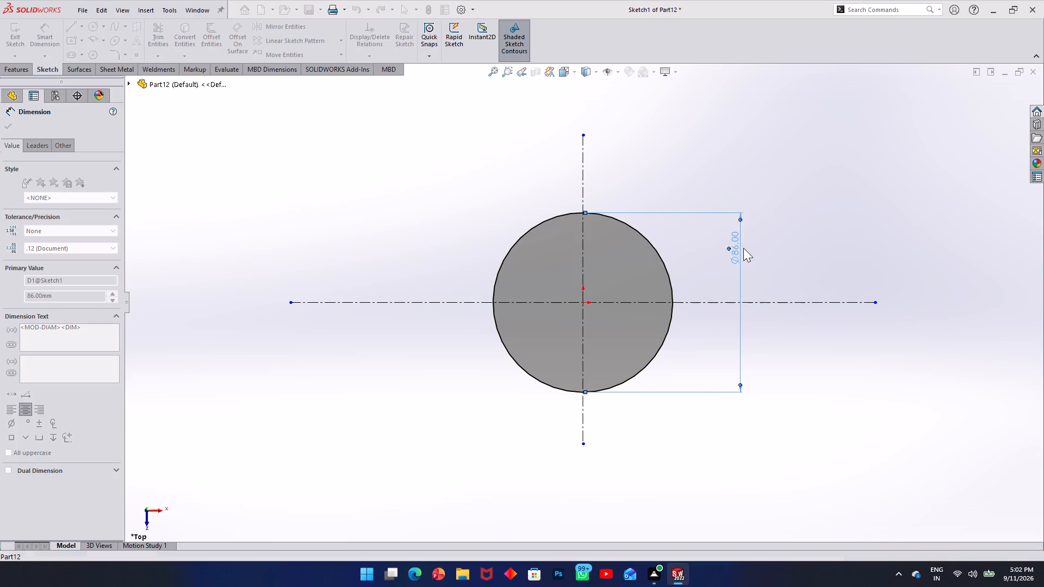
click(10, 127)
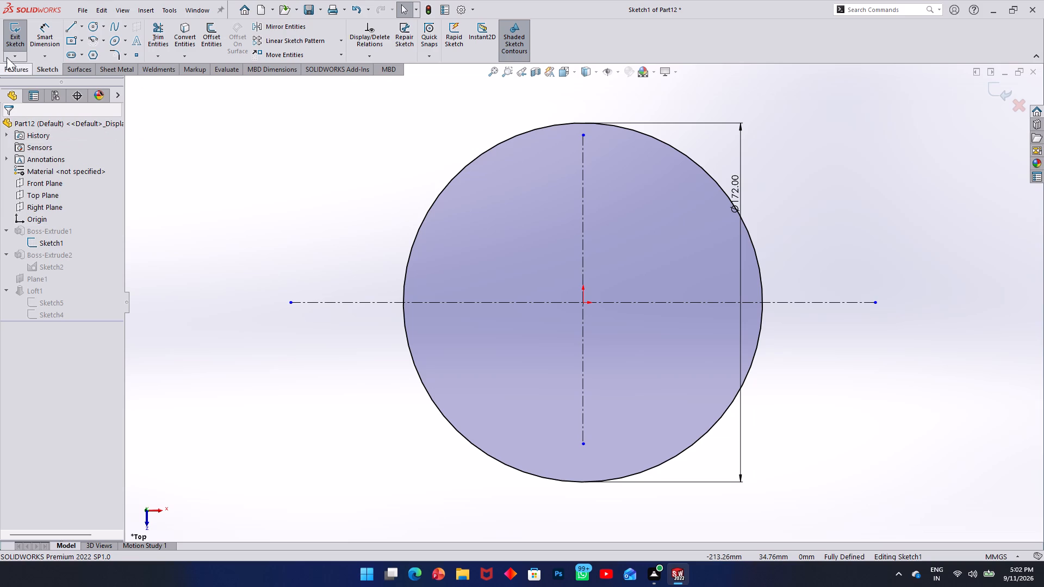
click(10, 42)
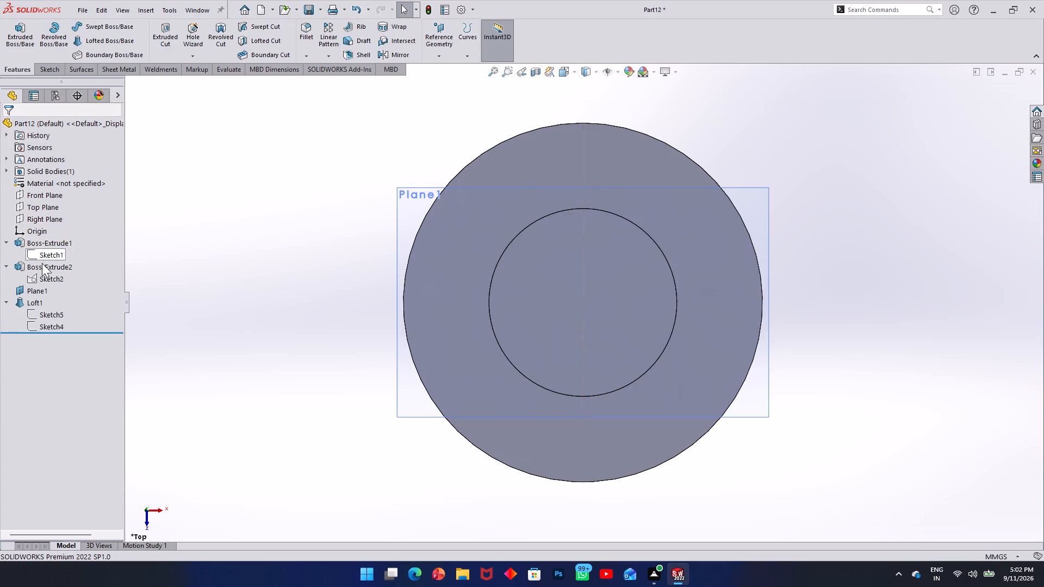
Set the diameter of the Sketch2 circle under Boss-Extrude2 to 128 mm (64*2).
click(44, 278)
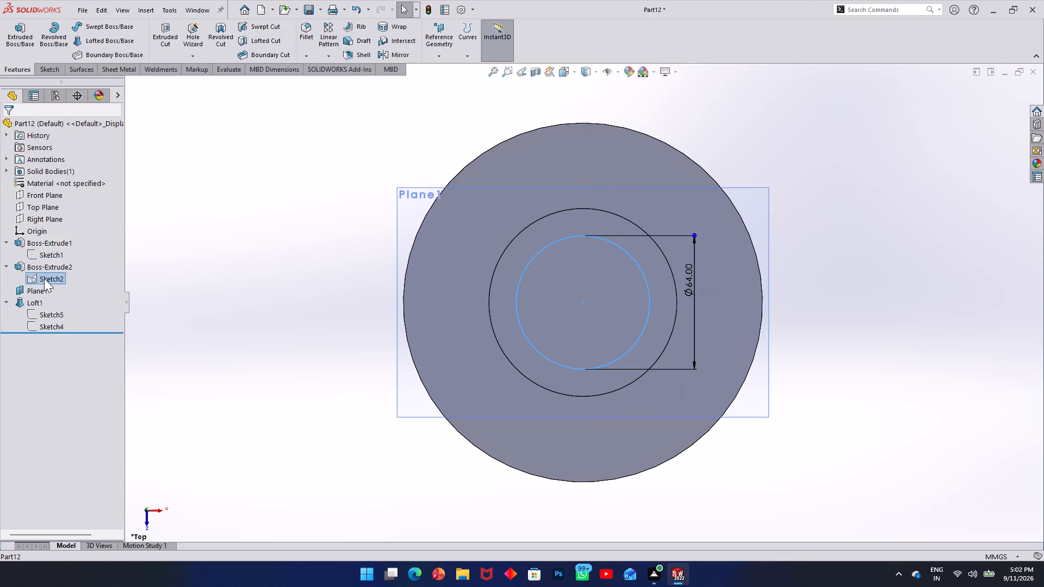
right_click(44, 278)
click(51, 251)
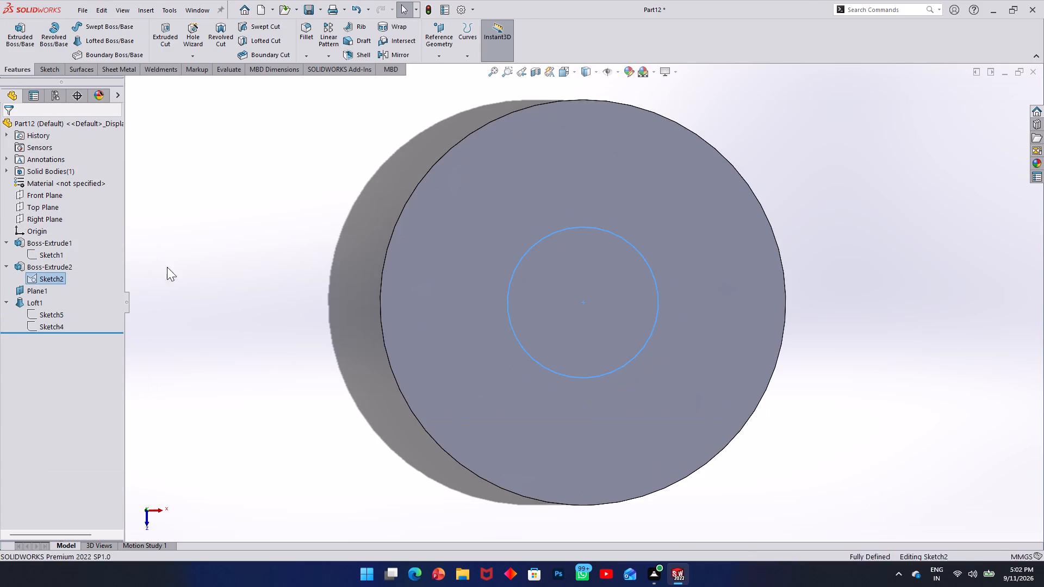
double_click(706, 282)
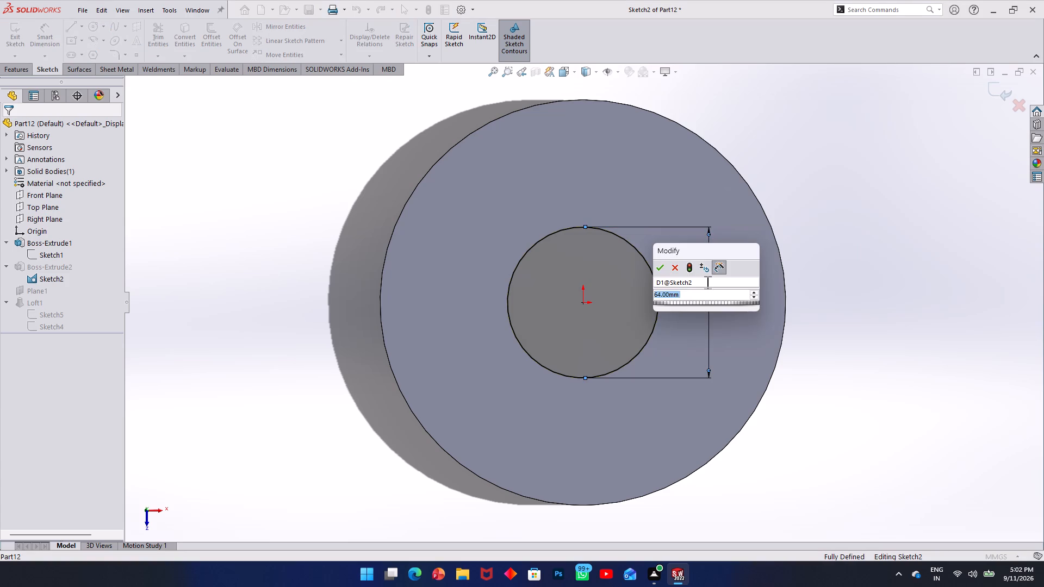
text(64*2)
key(Return)
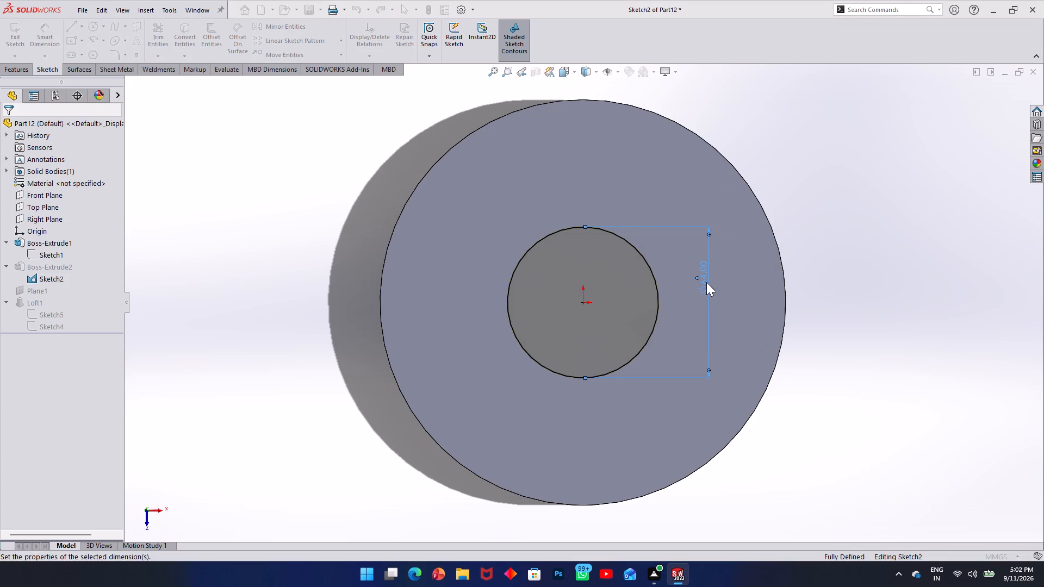
click(7, 124)
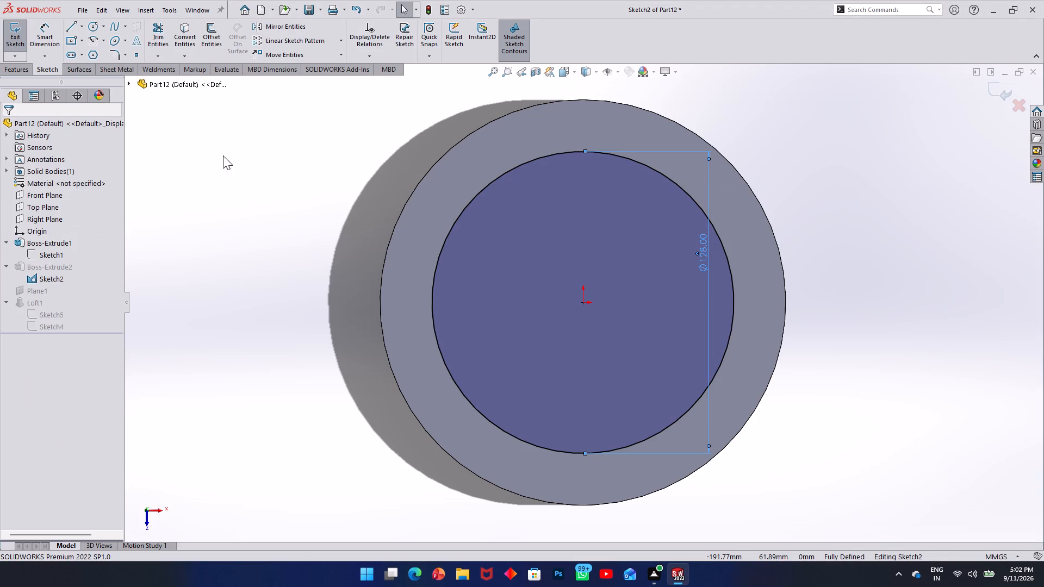
click(280, 157)
scroll(349, 205, up, 1)
middle_drag(350, 203, 364, 87)
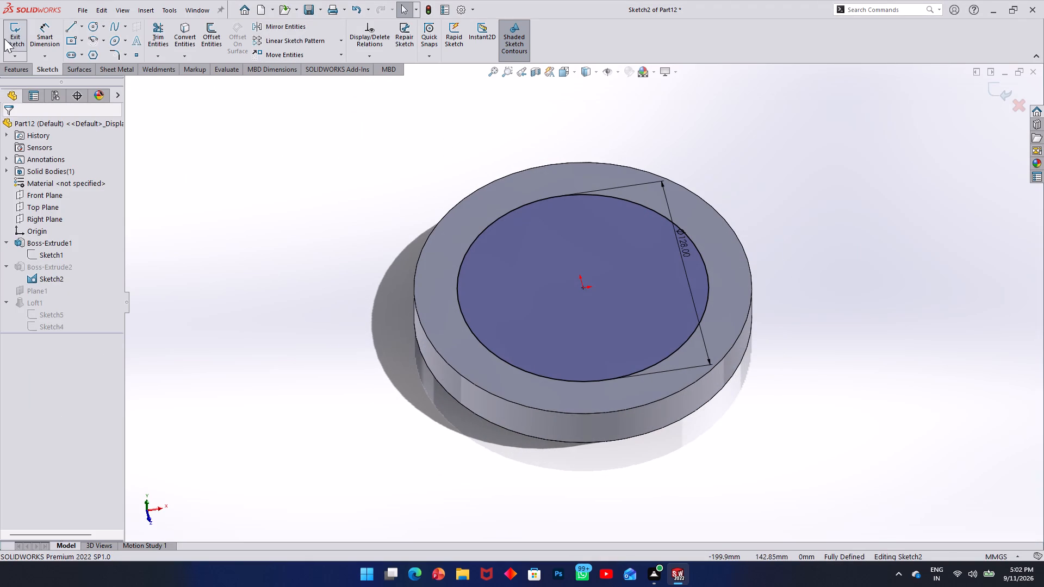
click(7, 33)
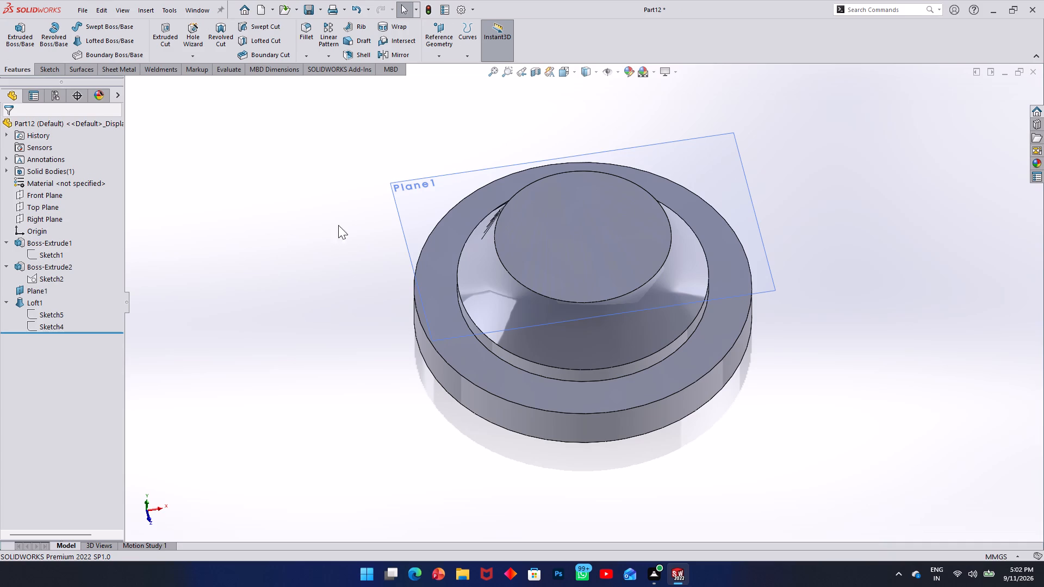
Re-enter 90 mm (45*2) as the diameter of the loft's upper circle in Sketch4 on Plane1.
right_click(41, 331)
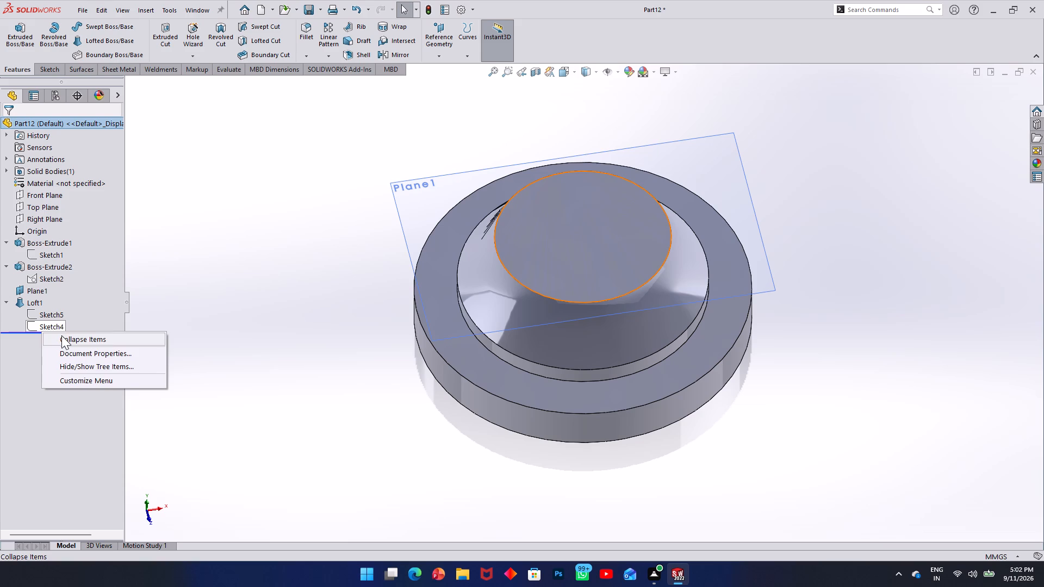
right_click(49, 329)
click(58, 298)
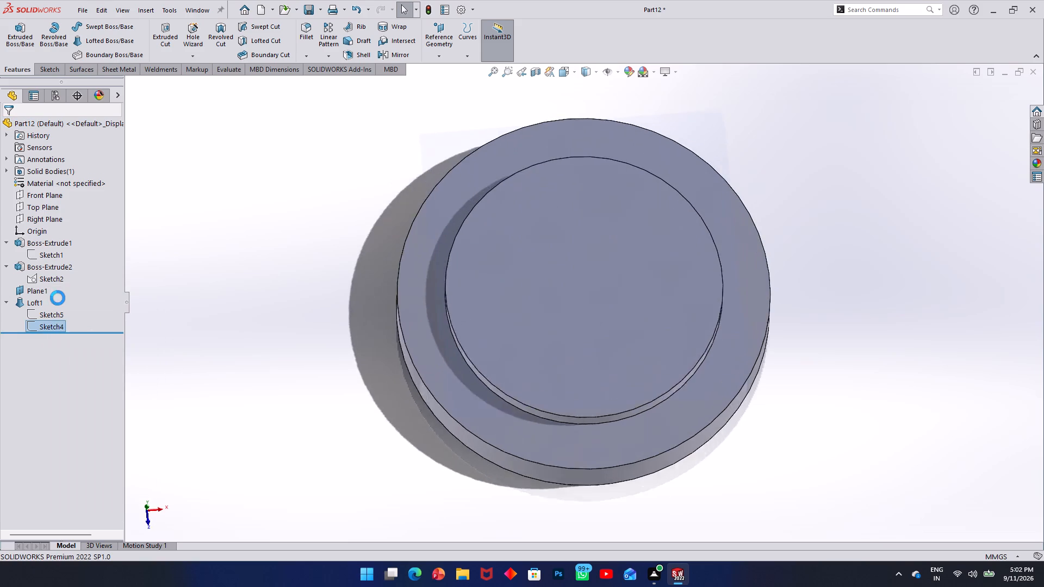
double_click(720, 173)
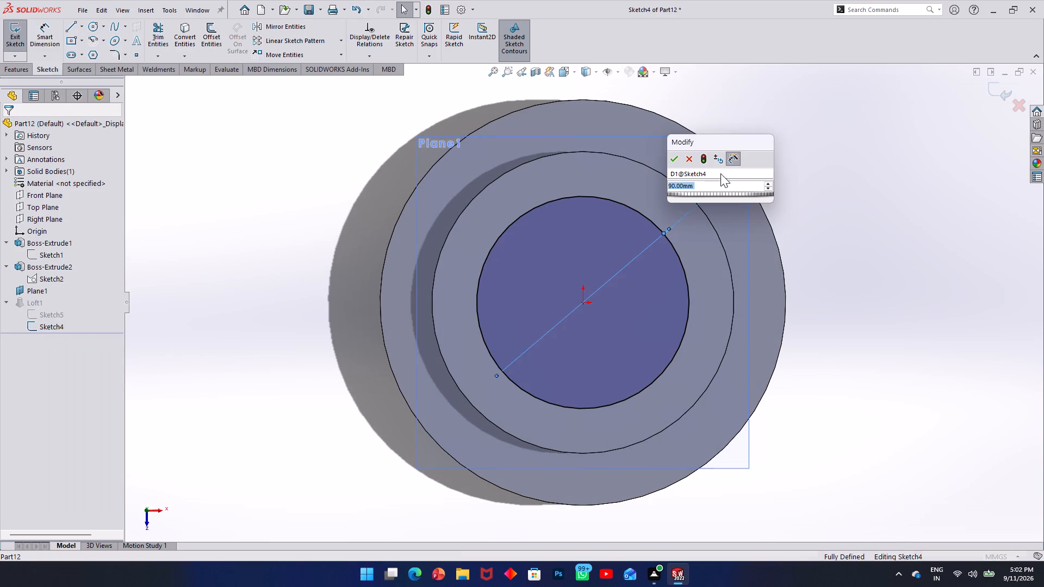
text(45*52)
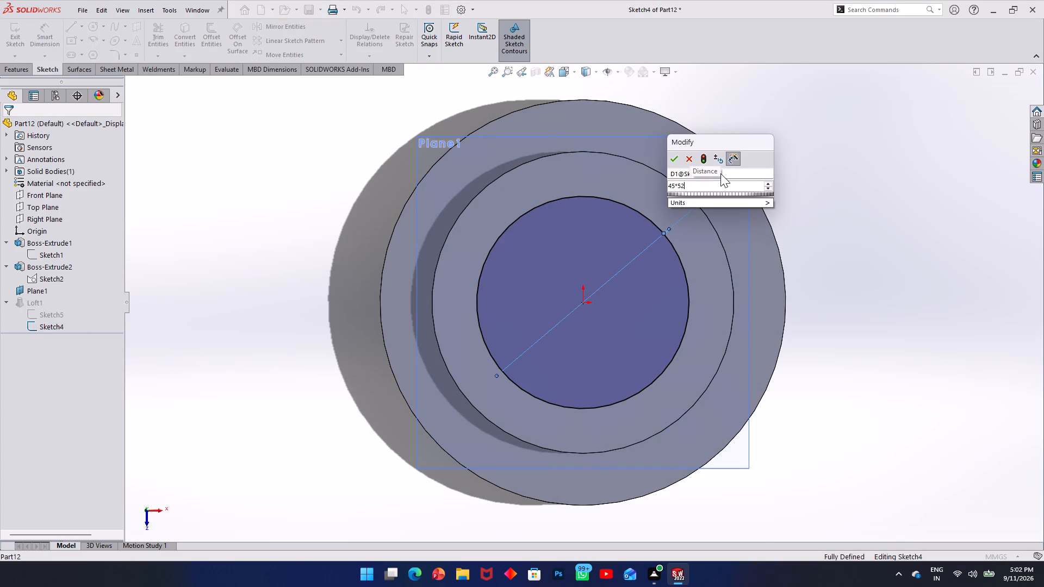
key(BackSpace)
key(BackSpace)
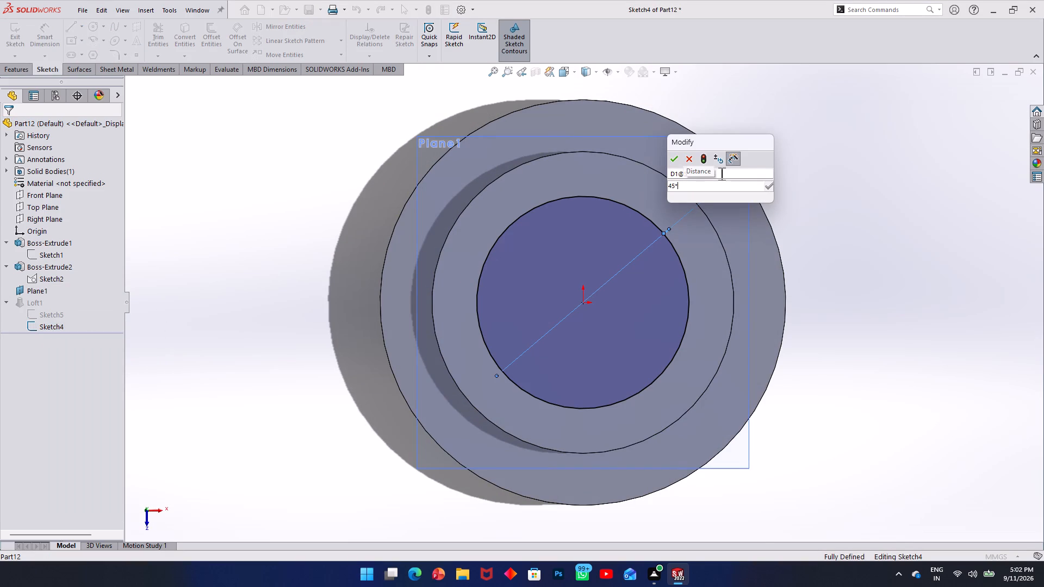
key(2)
key(Return)
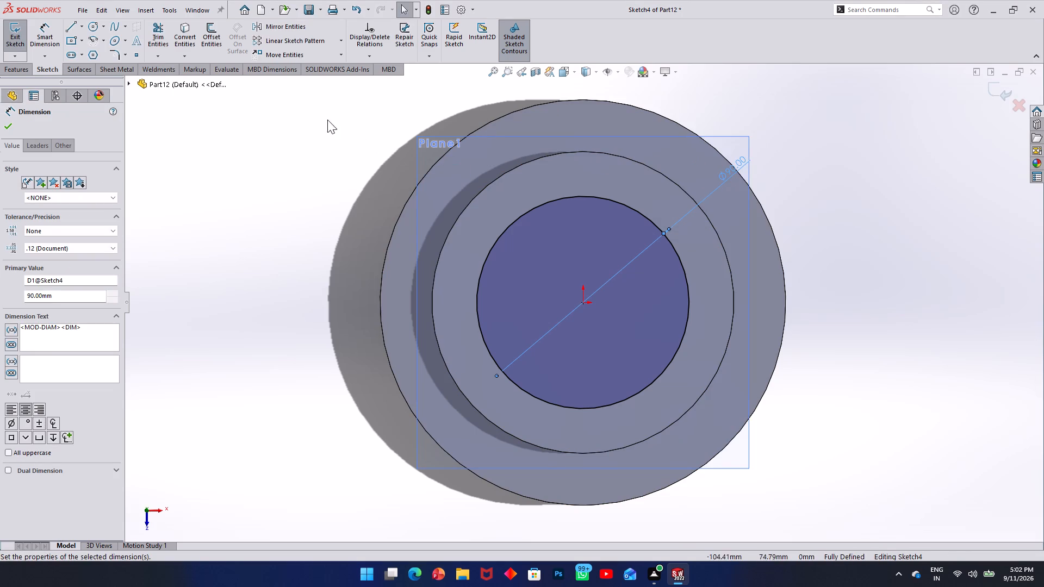
middle_drag(474, 204, 502, 124)
scroll(475, 186, up, 1)
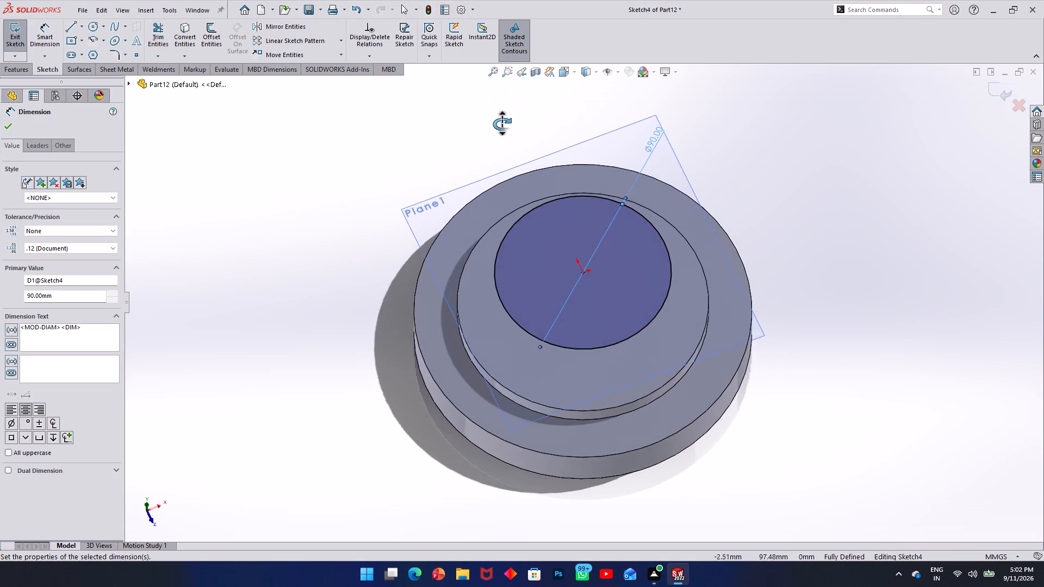
middle_drag(502, 124, 477, 247)
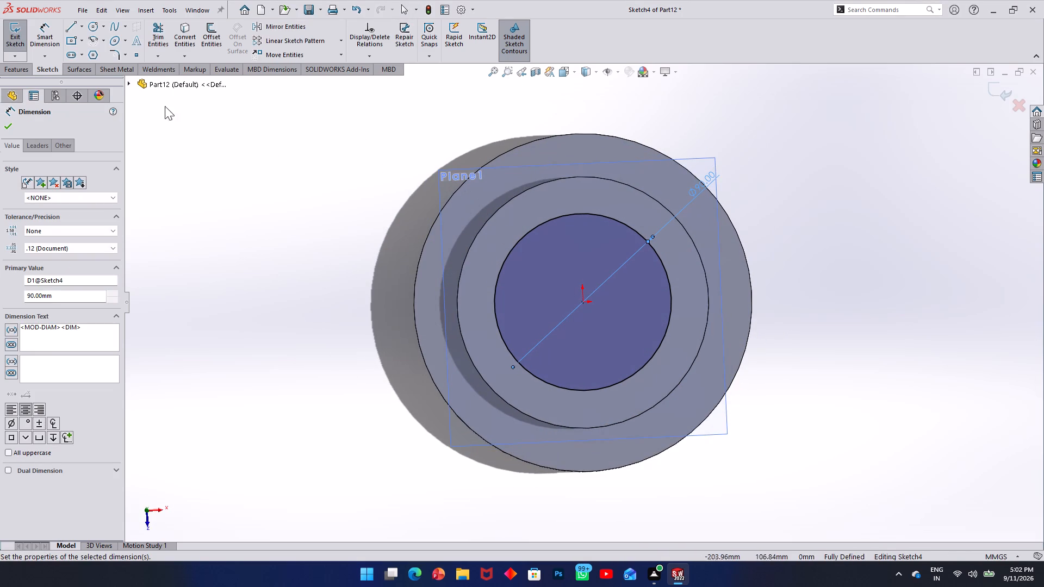
click(1, 122)
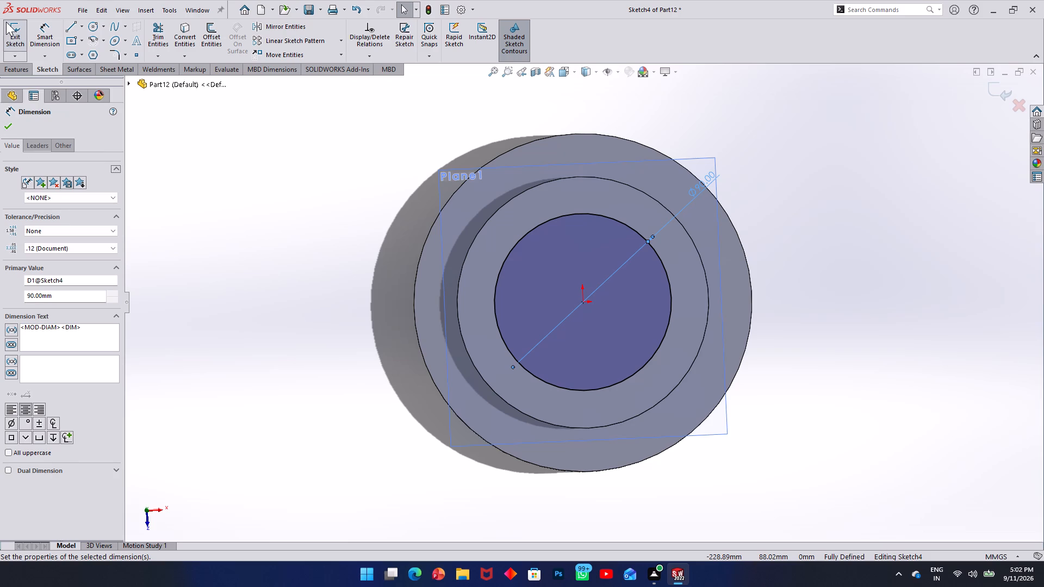
click(6, 131)
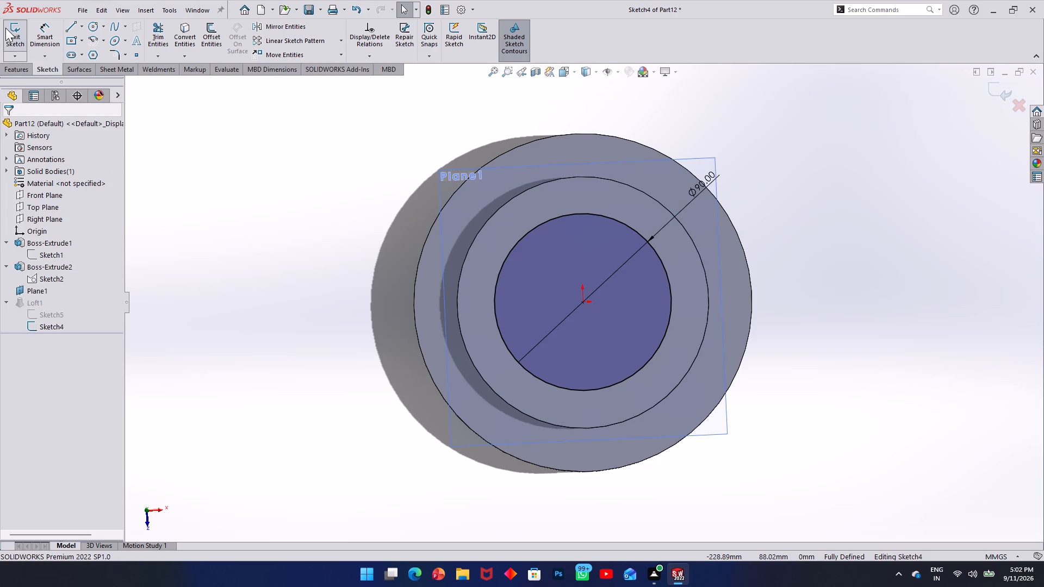
click(5, 28)
Examine the resized base, boss and loft from the side and from above.
middle_drag(166, 189, 165, 23)
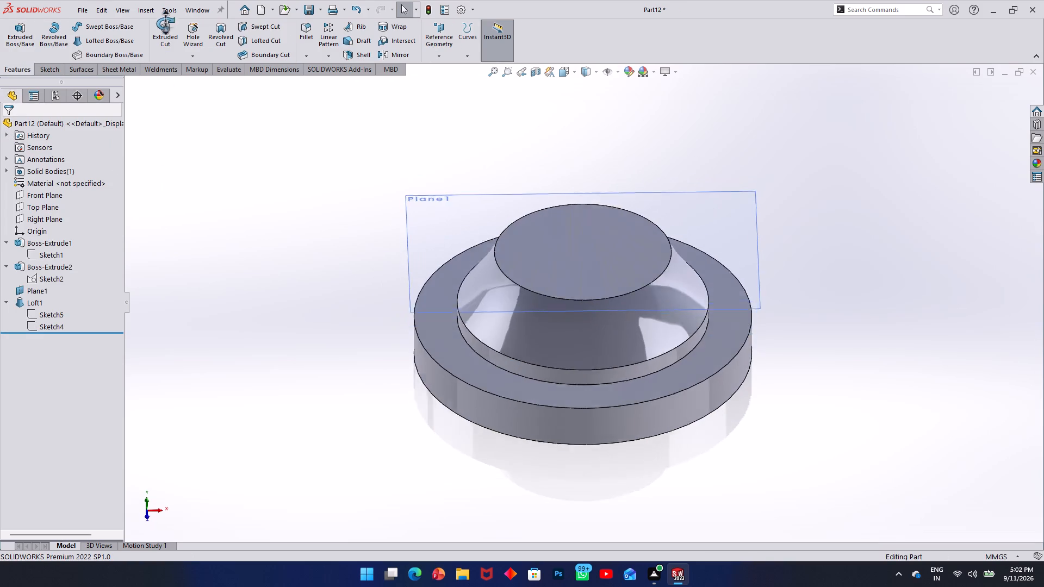
middle_drag(165, 23, 167, 17)
scroll(340, 282, down, 3)
scroll(403, 289, up, 4)
middle_drag(530, 319, 527, 280)
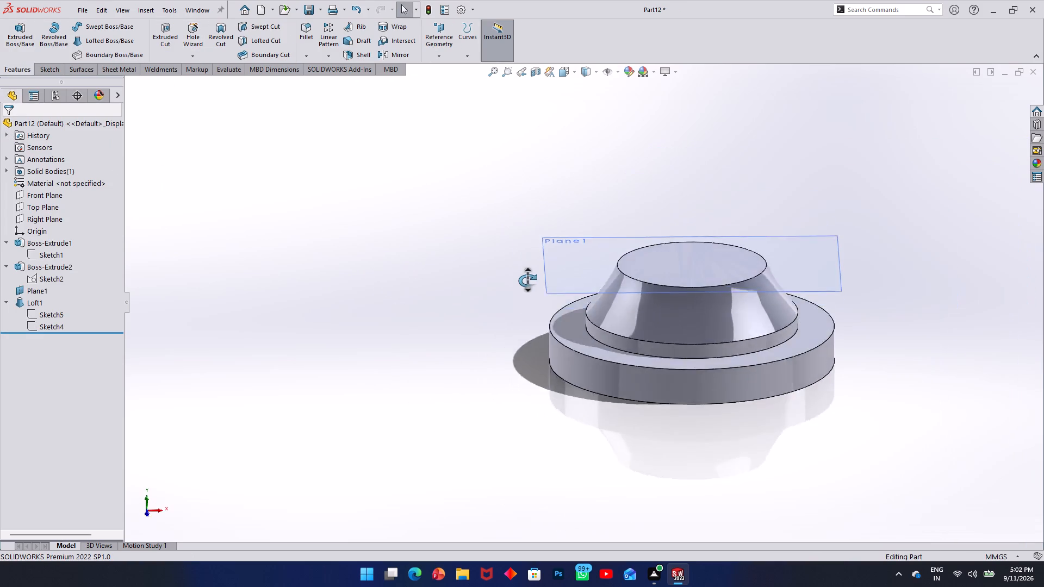
middle_drag(527, 280, 526, 250)
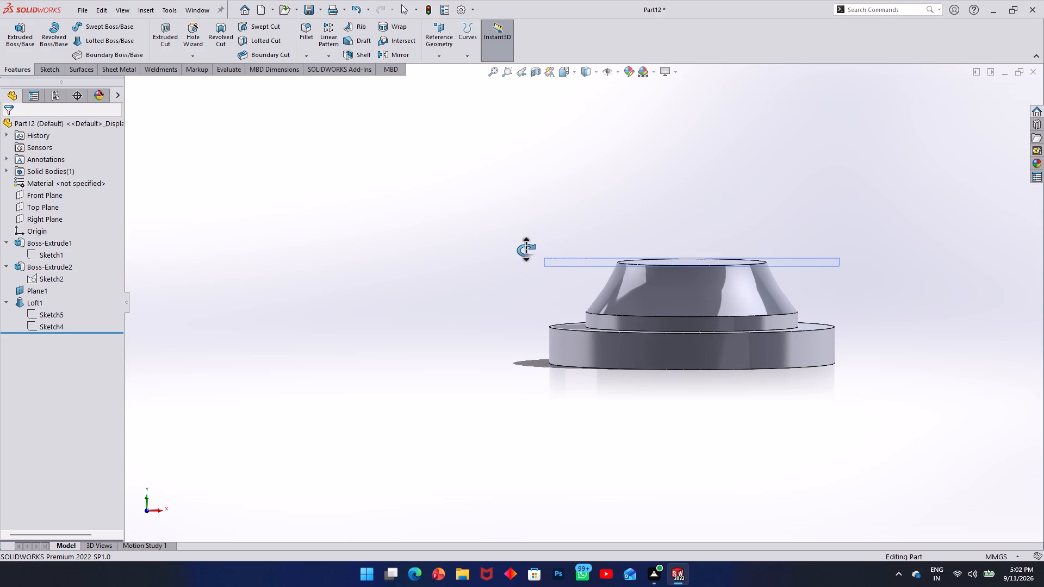
middle_drag(526, 250, 530, 252)
scroll(651, 315, down, 3)
middle_drag(649, 319, 658, 397)
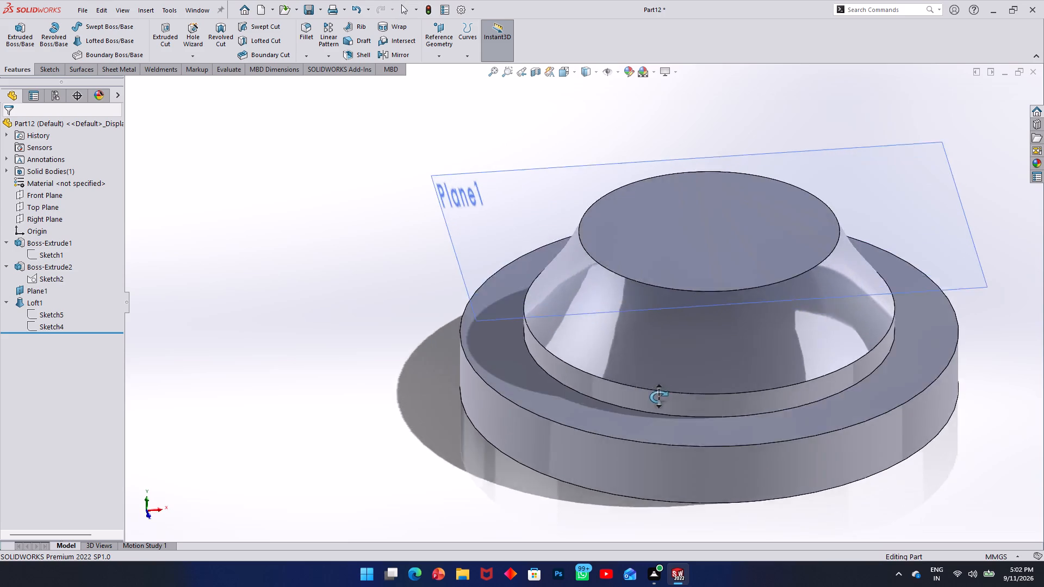
Delete the Loft1 feature, keeping its Sketch4 and Sketch5 profile circles.
middle_drag(658, 397, 655, 386)
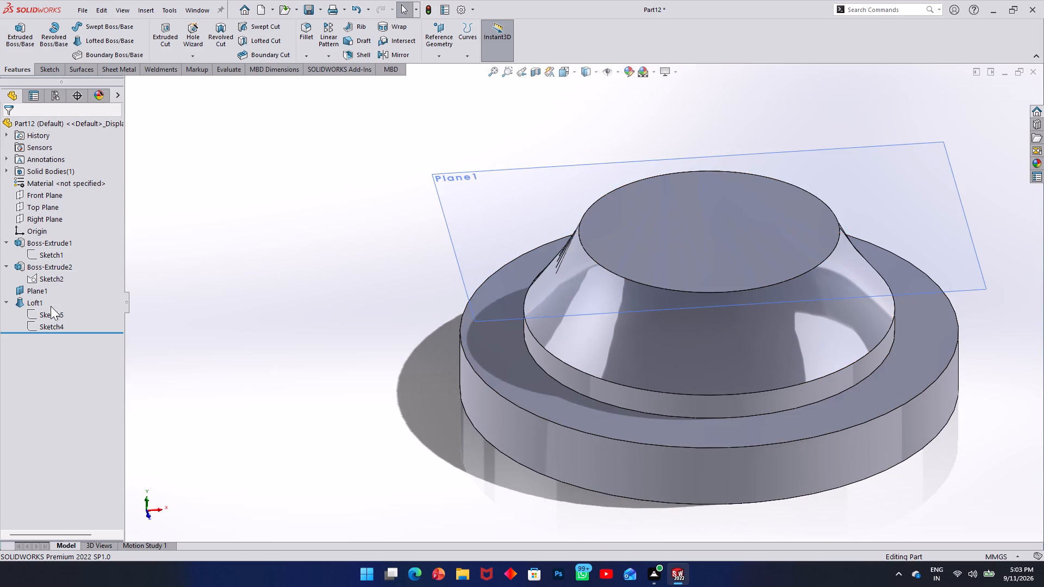
right_click(36, 305)
click(80, 366)
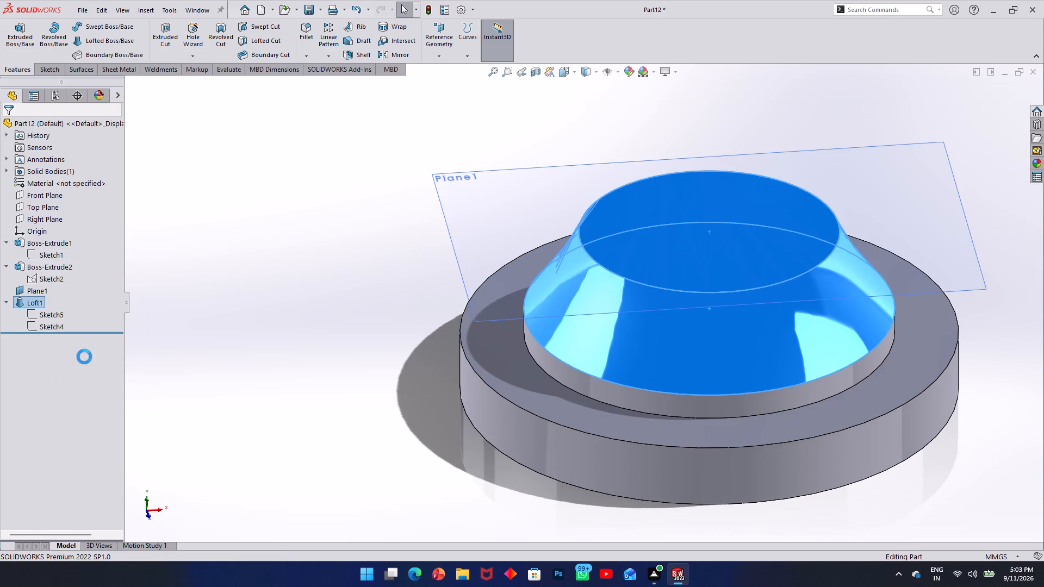
click(607, 228)
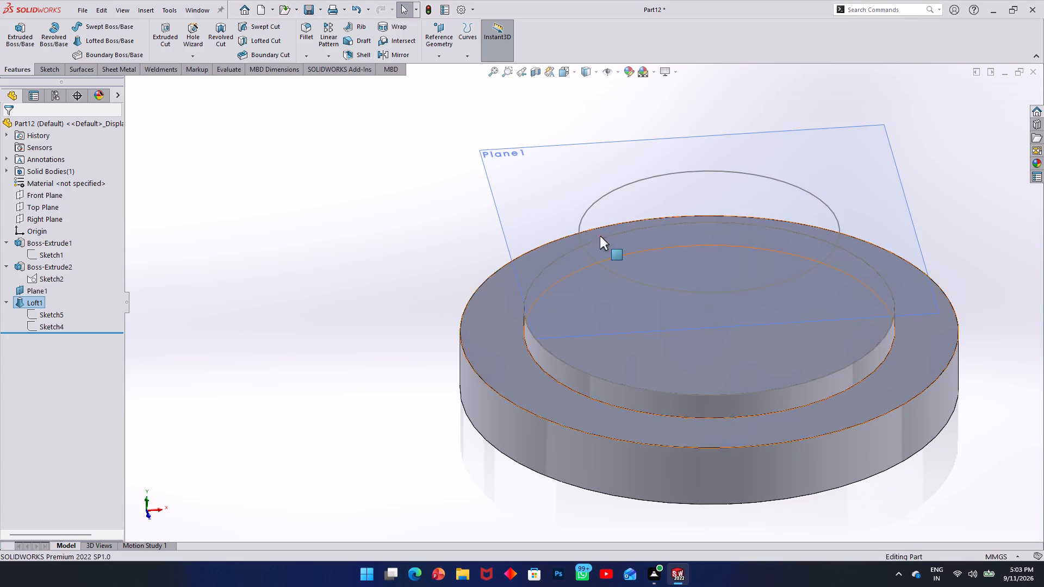
Open Sketch5 and check the diameters of the loft's lower and upper circles with Smart Dimension, leaving the sketch unchanged.
scroll(607, 221, up, 3)
scroll(644, 321, up, 1)
middle_drag(638, 328, 655, 416)
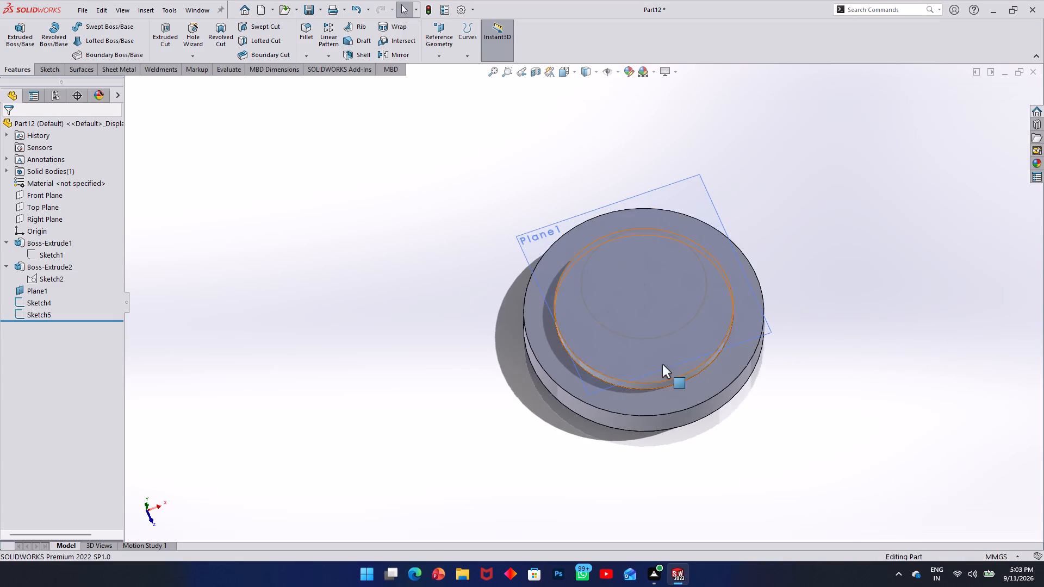
scroll(676, 280, down, 2)
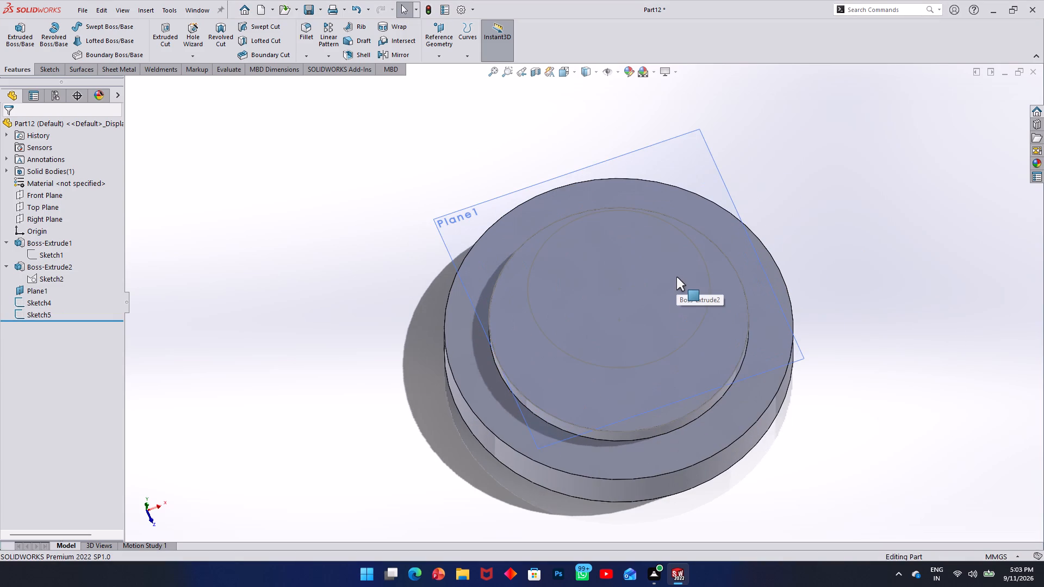
click(748, 298)
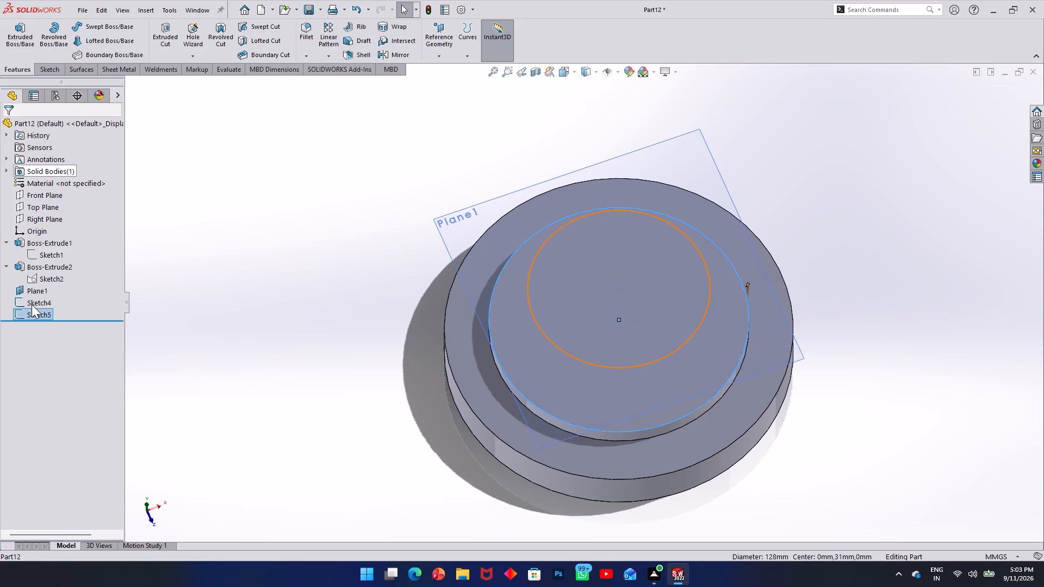
right_click(34, 315)
click(44, 284)
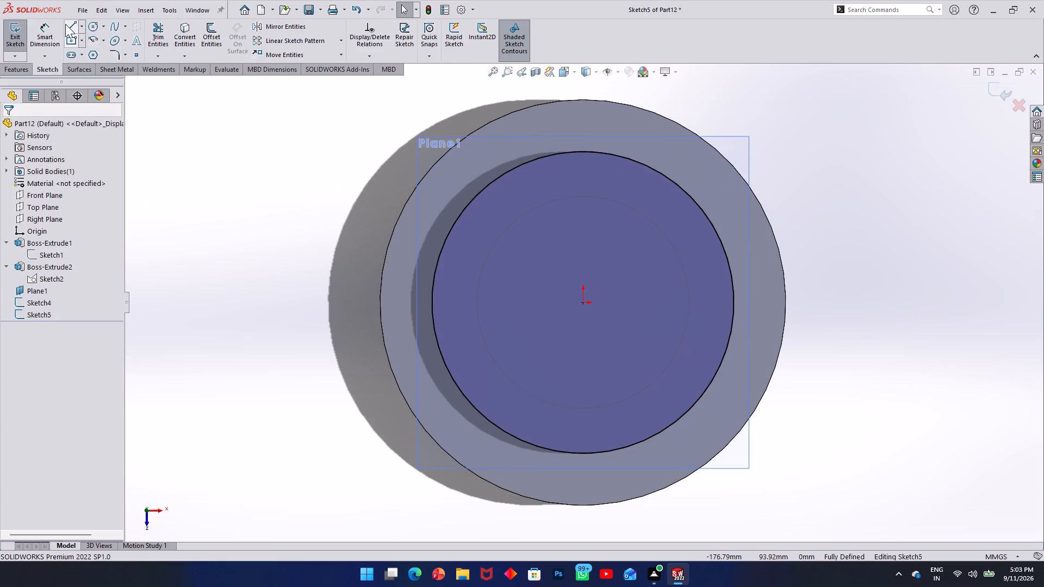
click(49, 27)
click(462, 209)
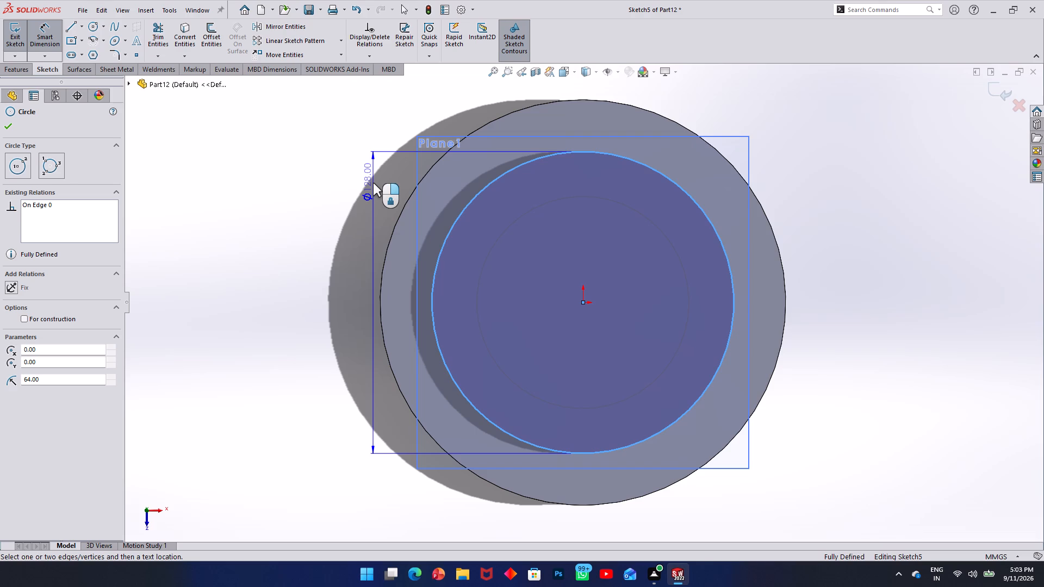
key(Escape)
click(495, 247)
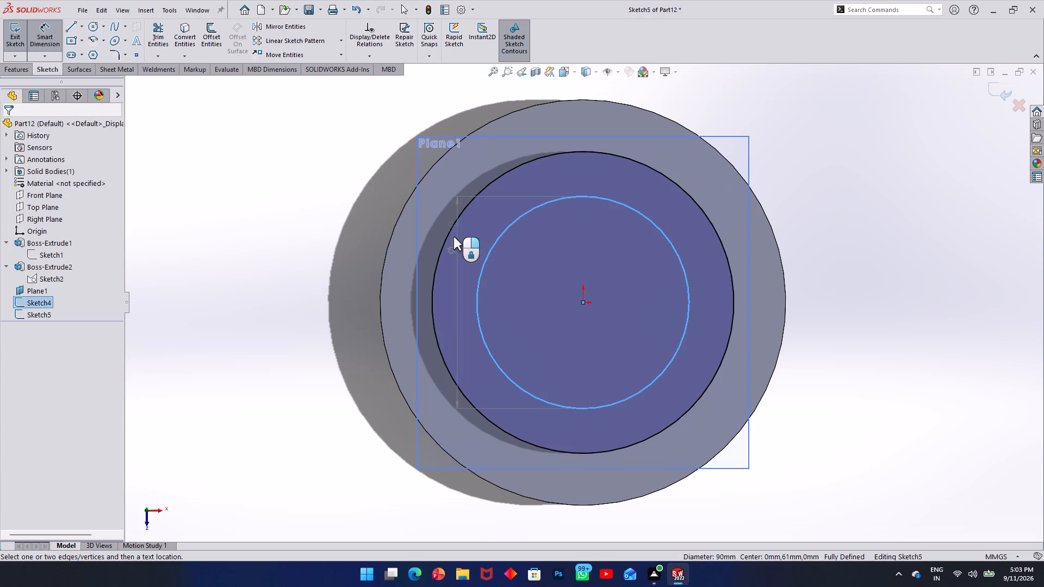
key(Escape)
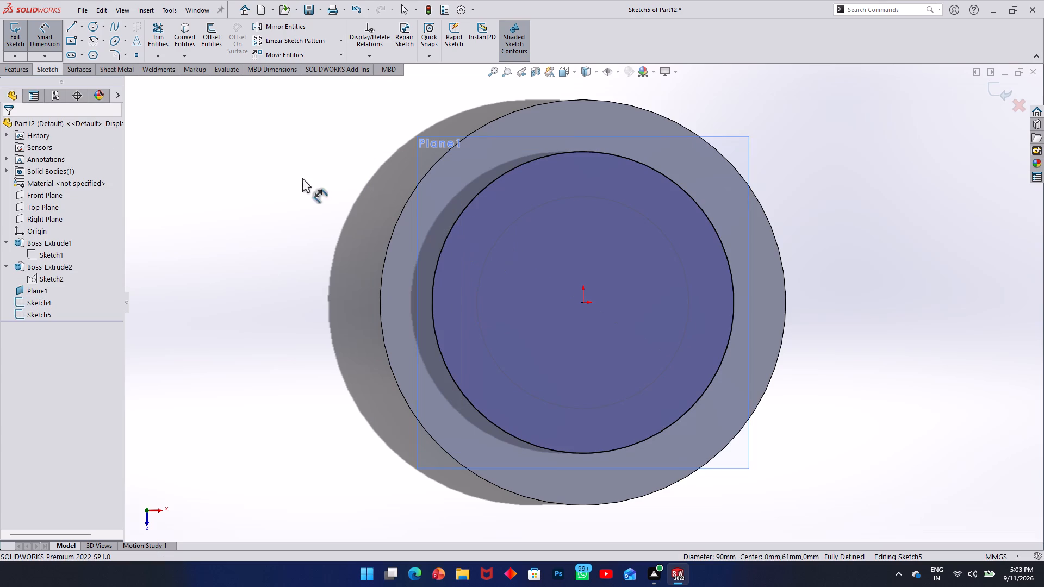
click(12, 43)
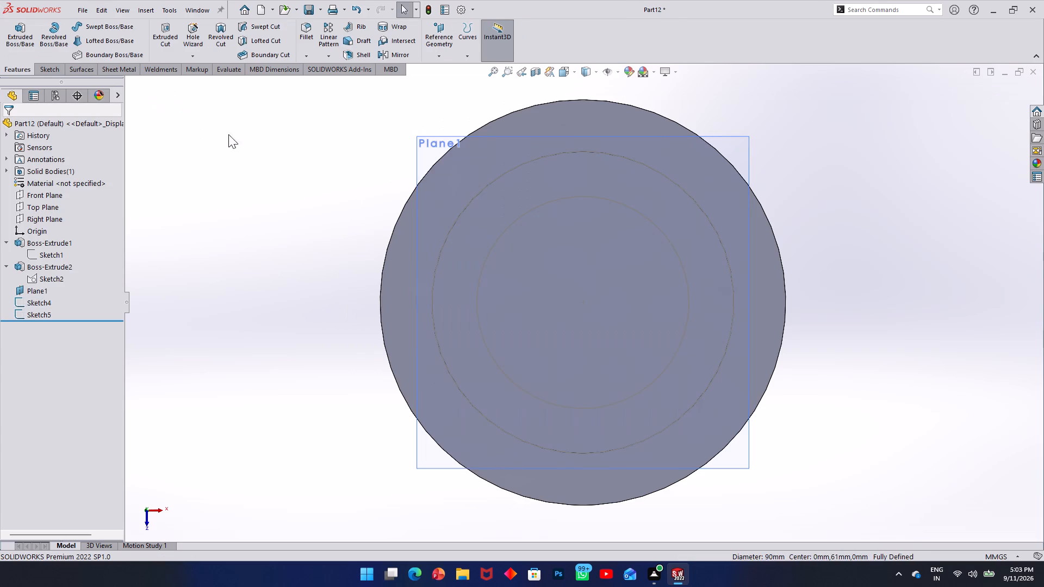
Create a boss loft from the Sketch5 circle on the boss to the Sketch4 circle on Plane1.
middle_drag(243, 174, 259, 0)
scroll(256, 4, up, 1)
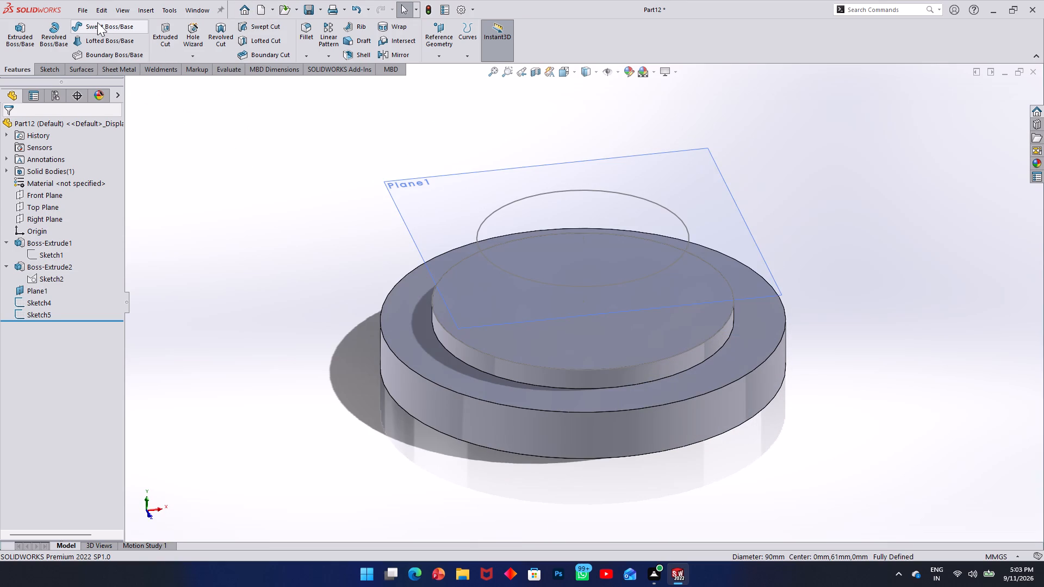
click(92, 44)
click(527, 365)
click(548, 285)
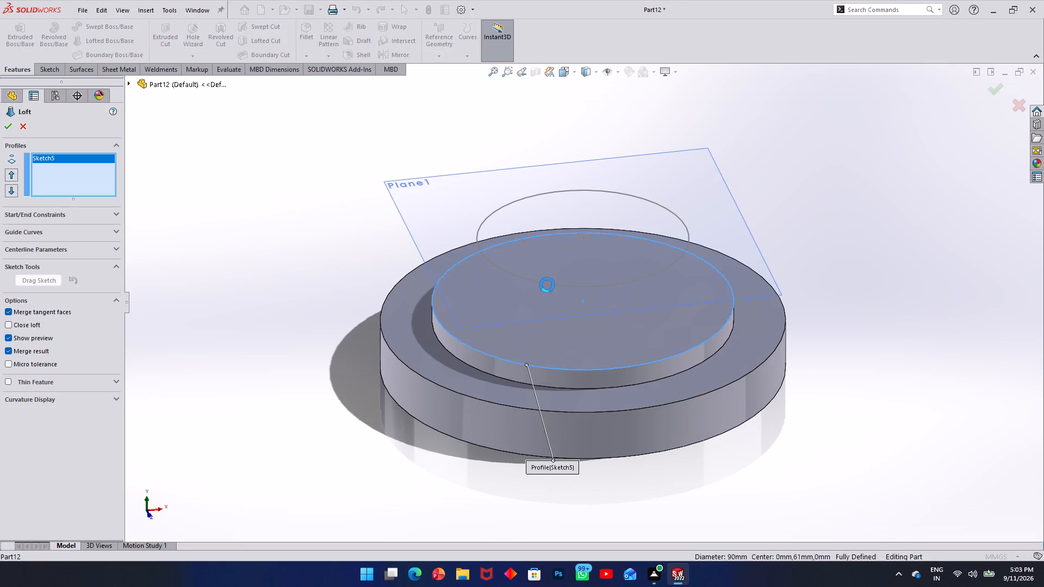
click(3, 127)
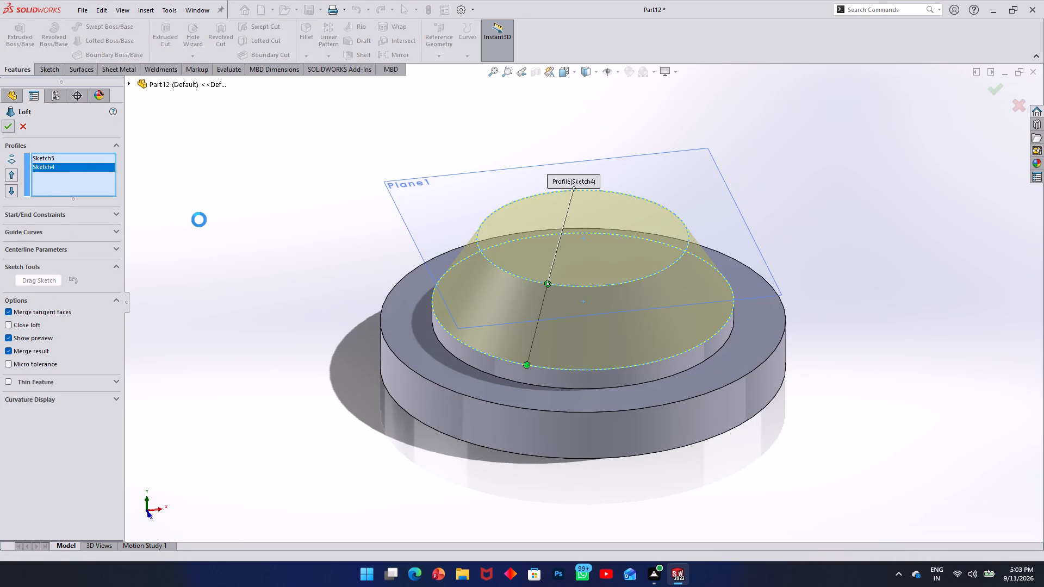
click(207, 221)
Review the new loft's profiles and Plane1's offset definition without changing either.
scroll(338, 291, up, 3)
middle_click(465, 289)
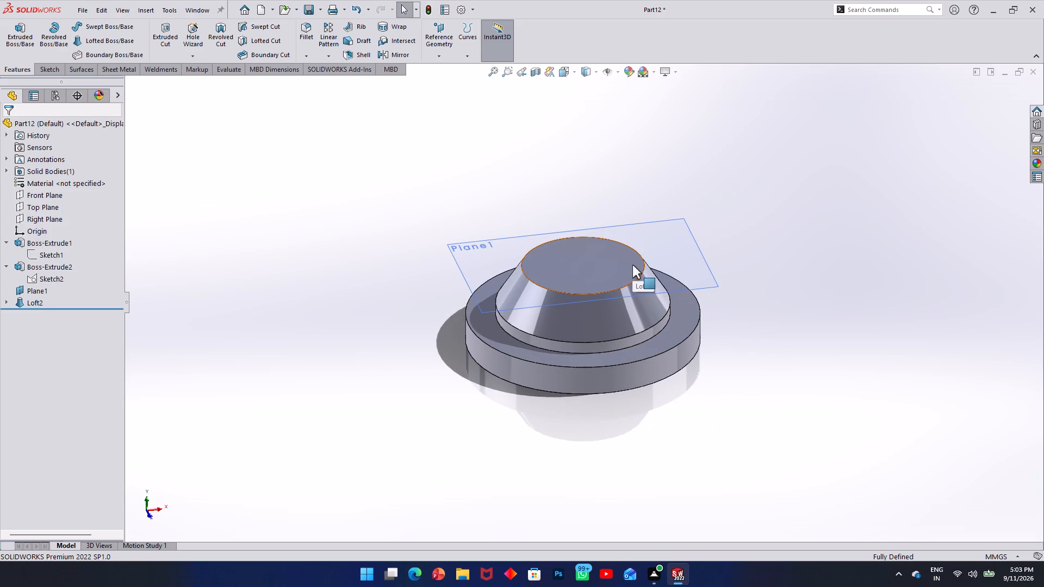
middle_drag(619, 262, 610, 226)
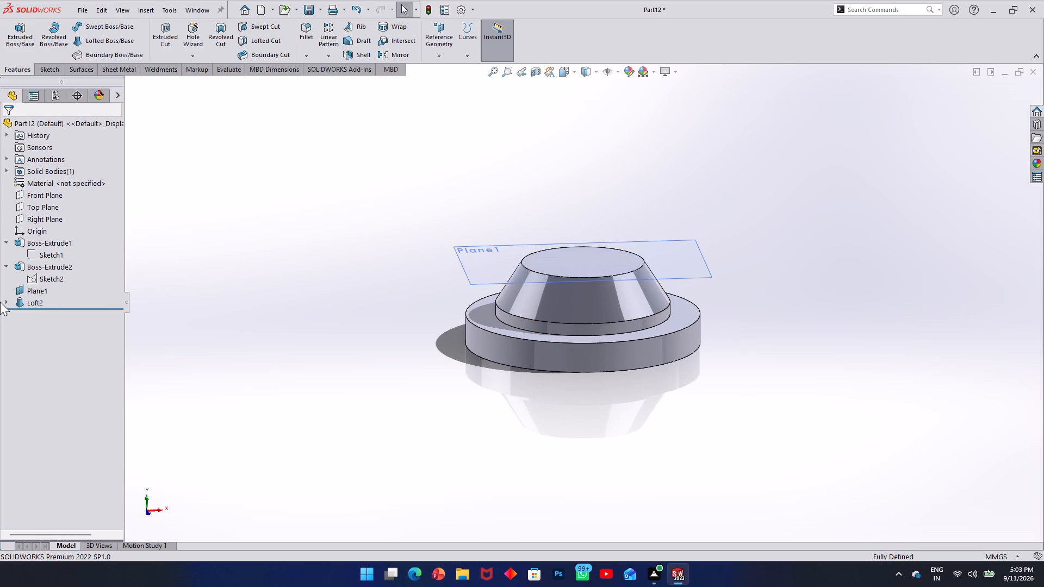
right_click(17, 302)
click(25, 273)
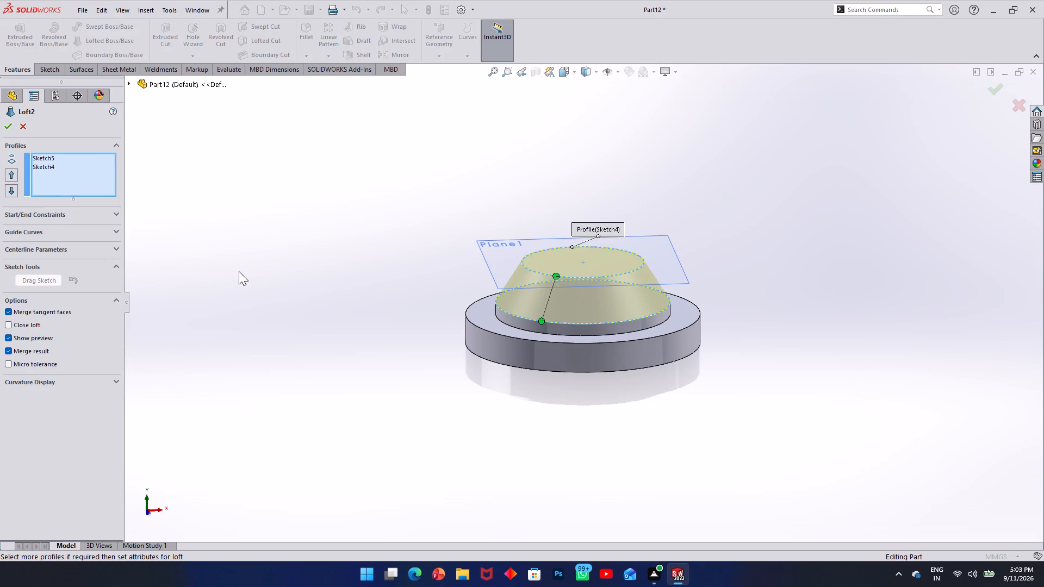
key(Escape)
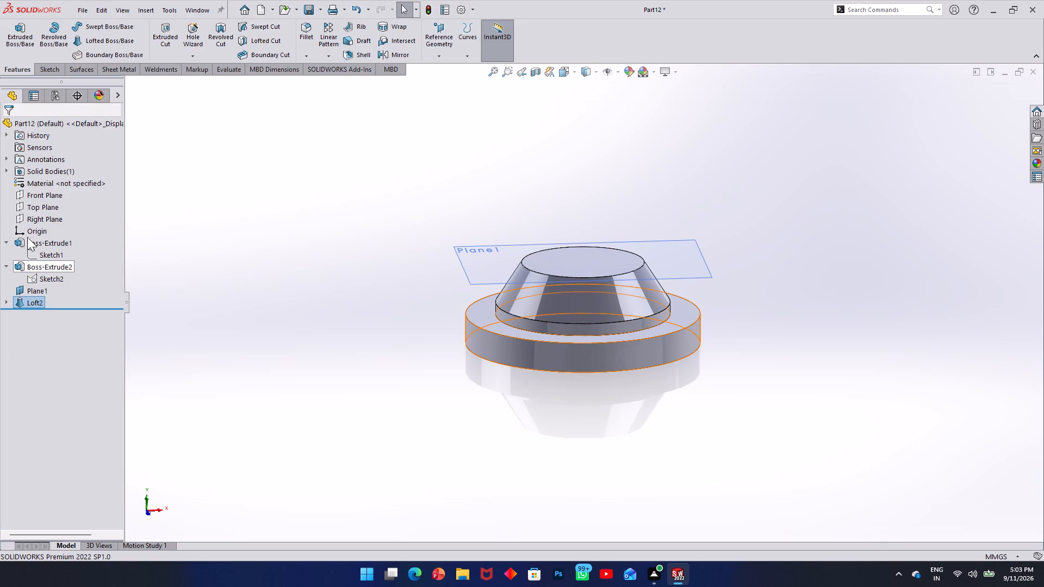
right_click(28, 287)
click(36, 256)
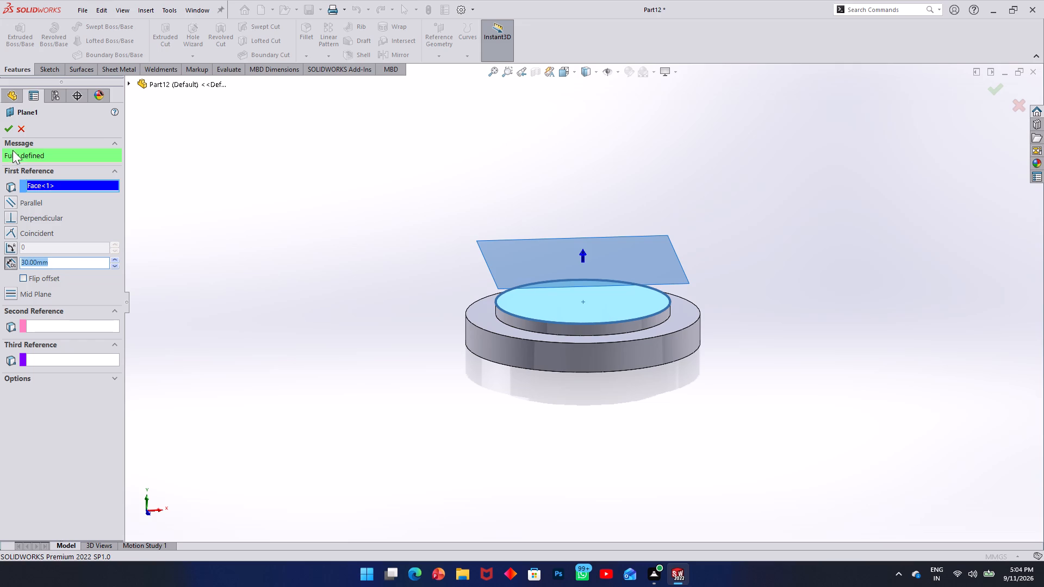
click(23, 126)
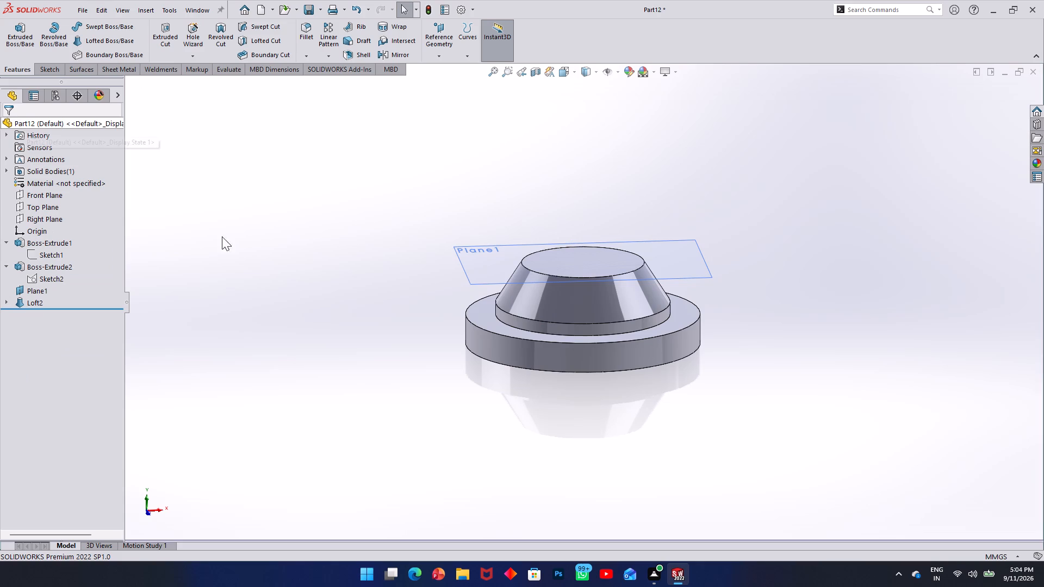
Sketch a circle about 43 mm in diameter, centred on the origin, on the loft's top face.
scroll(367, 295, up, 2)
middle_drag(415, 303, 417, 367)
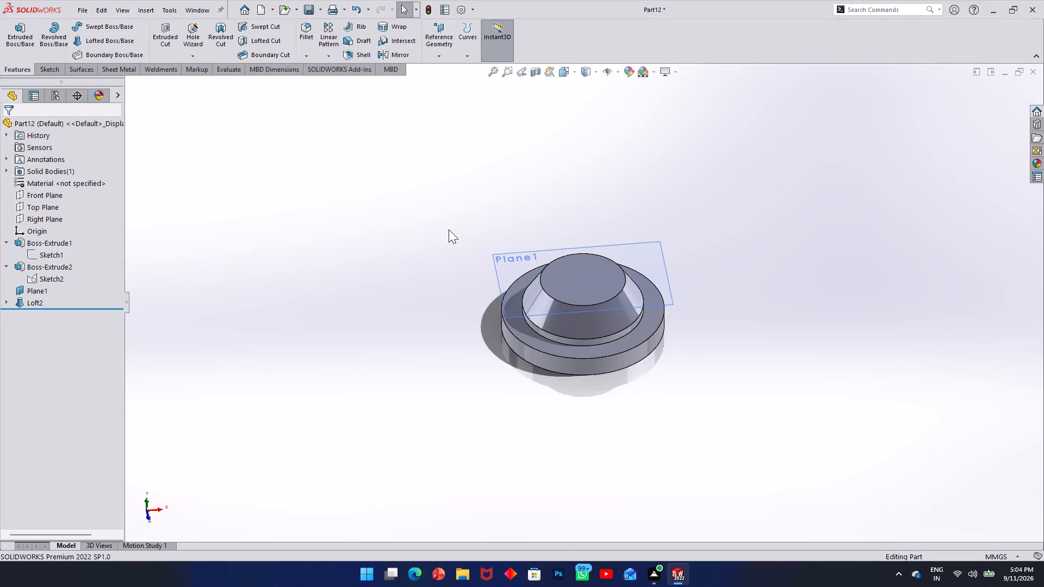
click(571, 284)
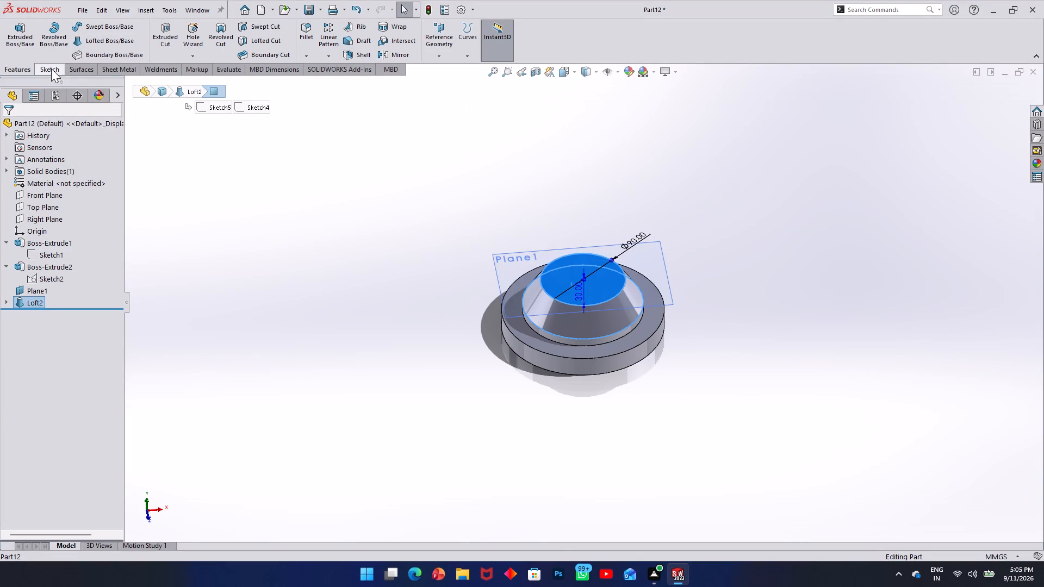
click(51, 68)
click(17, 34)
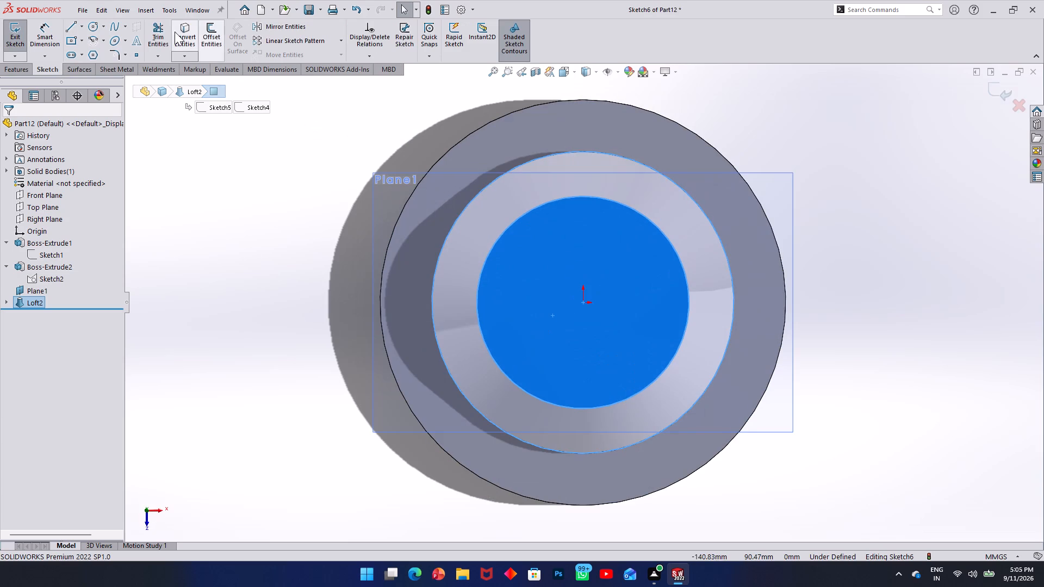
click(89, 24)
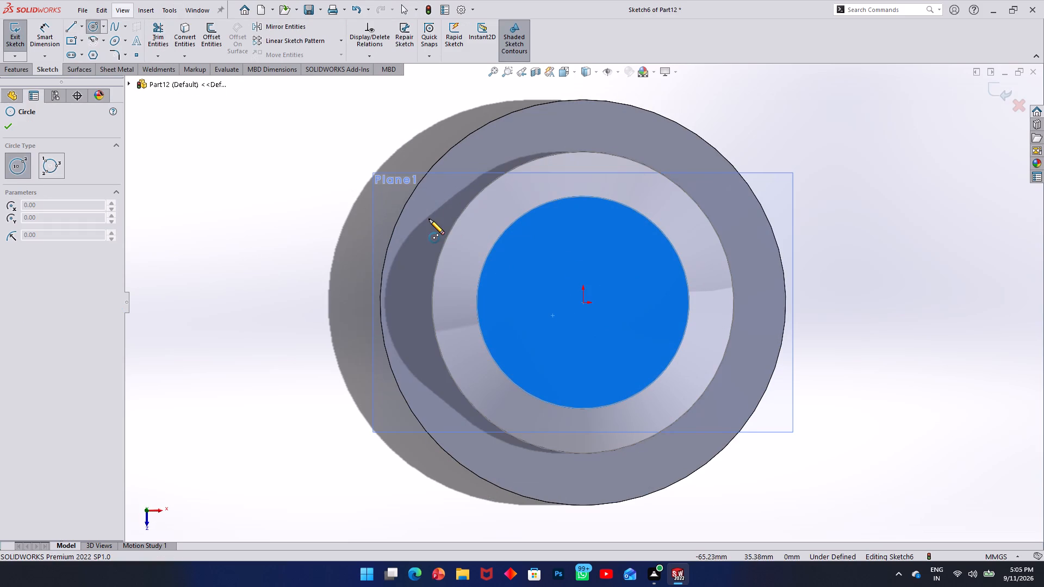
click(581, 304)
click(631, 319)
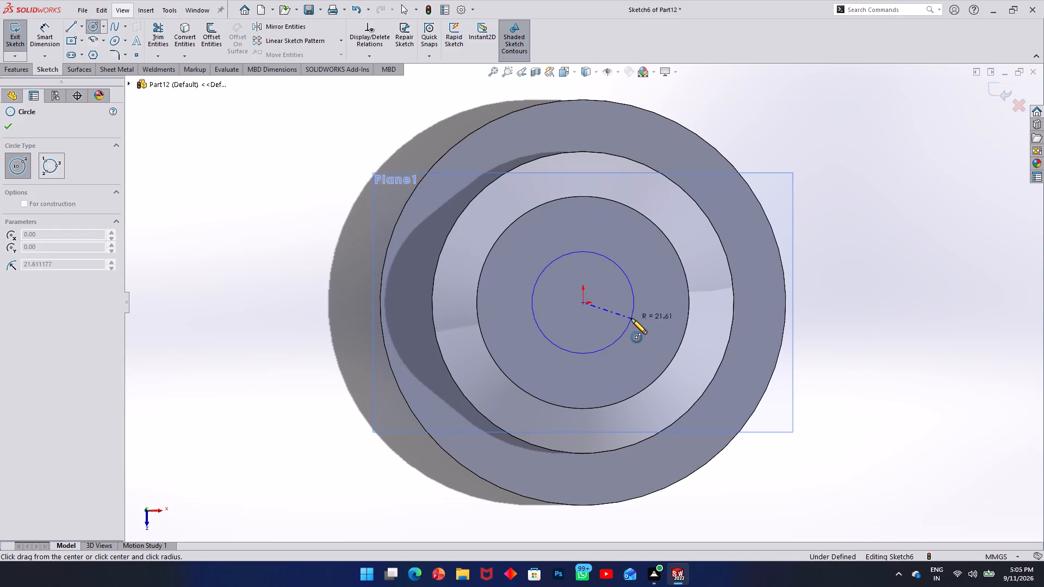
Dimension the new circle's diameter to 56 mm and exit the sketch.
click(55, 29)
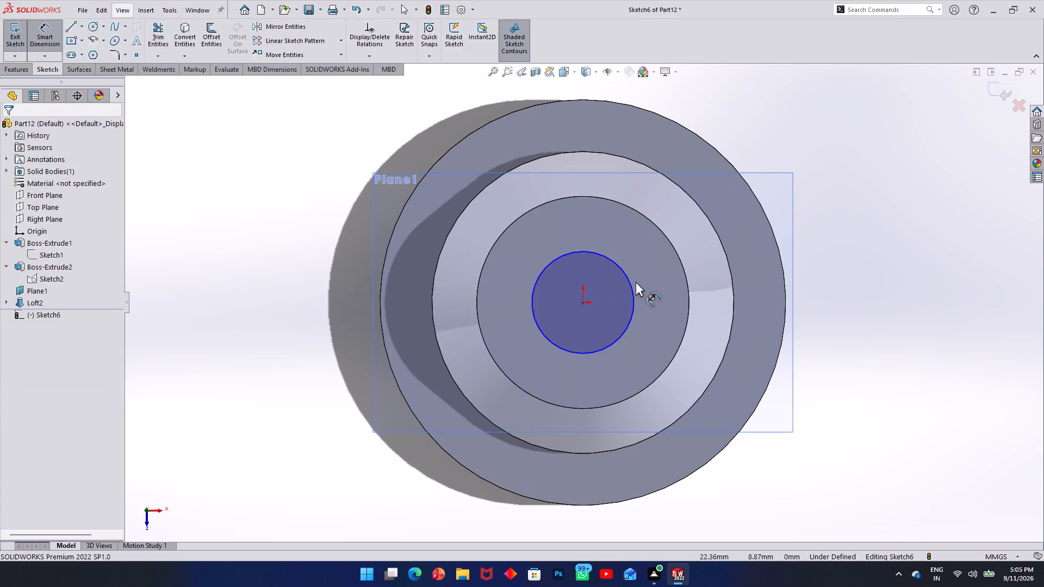
click(630, 282)
click(884, 286)
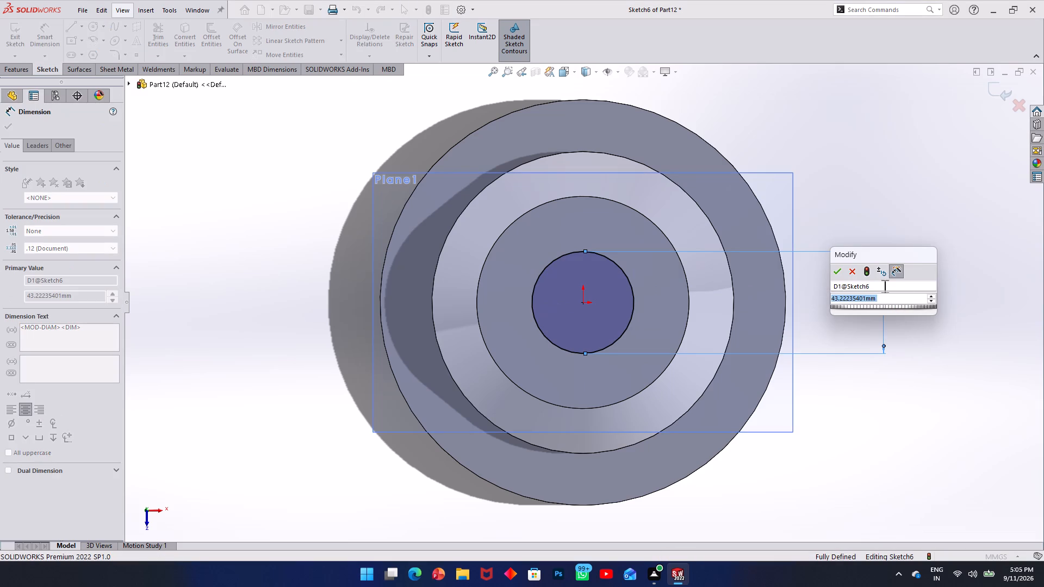
text(56)
key(Return)
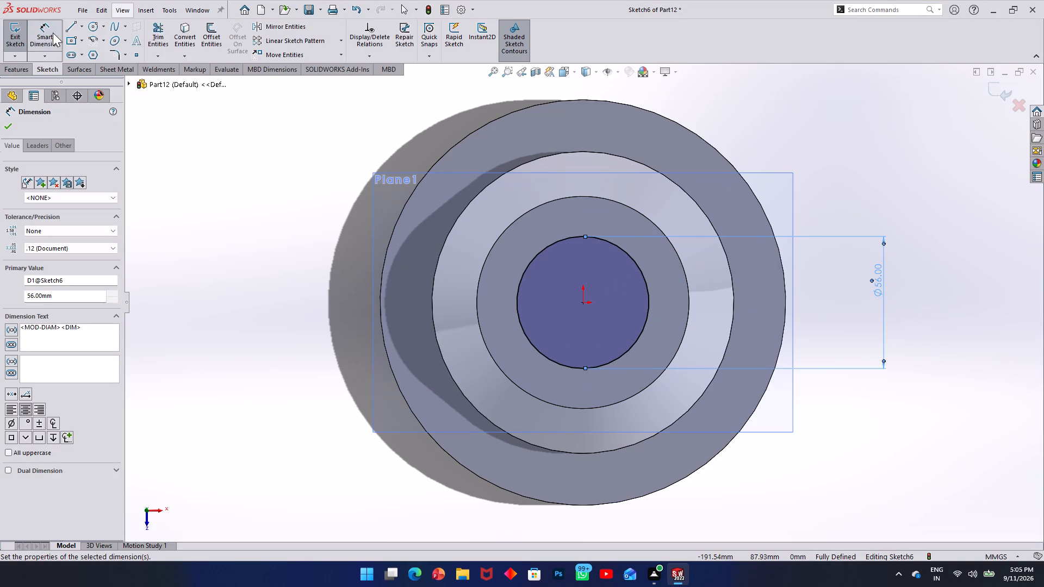
click(14, 124)
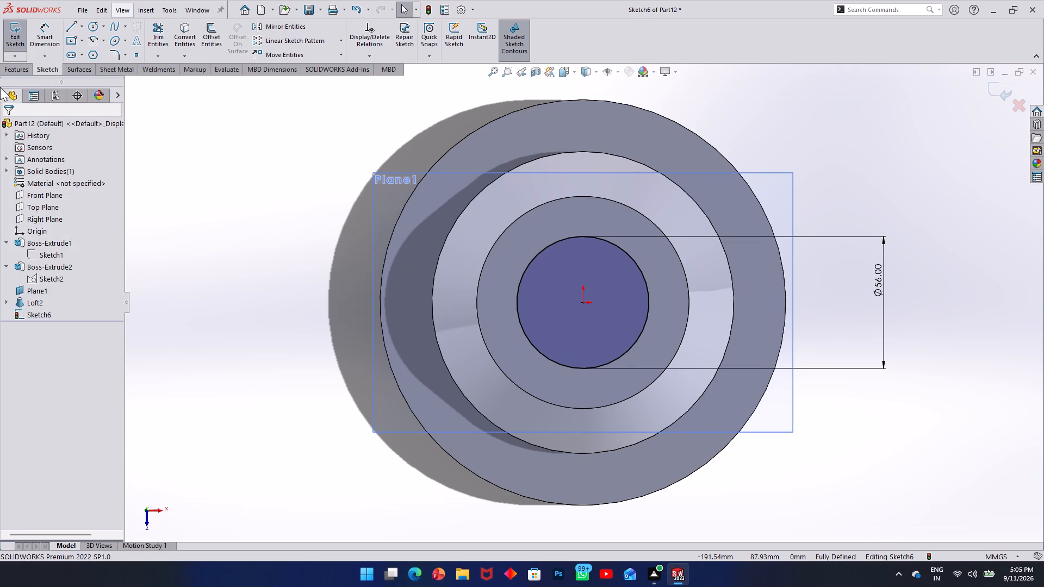
click(16, 40)
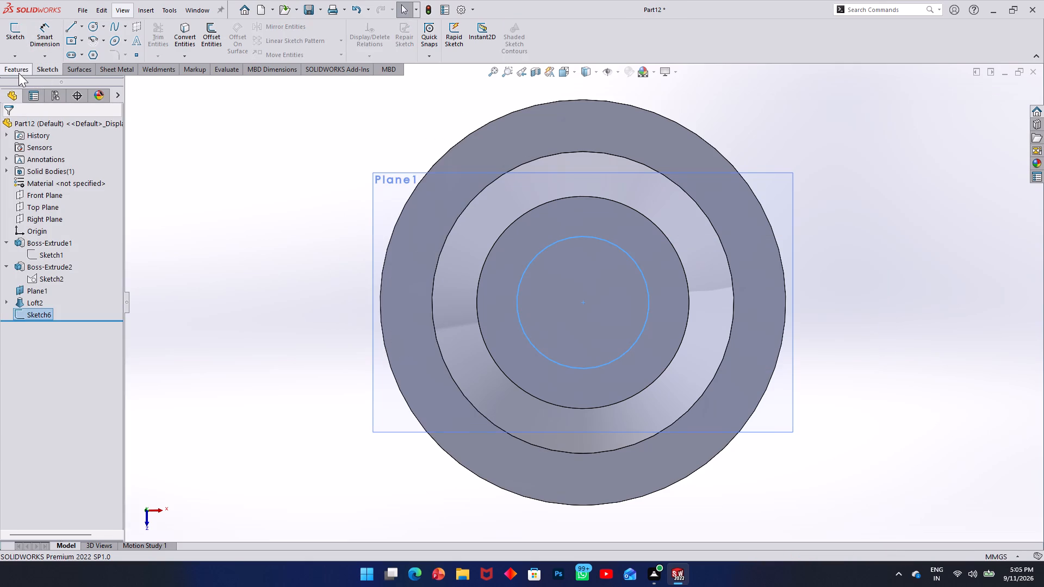
Extrude the 56 mm circle upward from the loft's top face as a 2 mm blind boss with merged result.
click(18, 73)
click(26, 43)
middle_drag(482, 295, 470, 278)
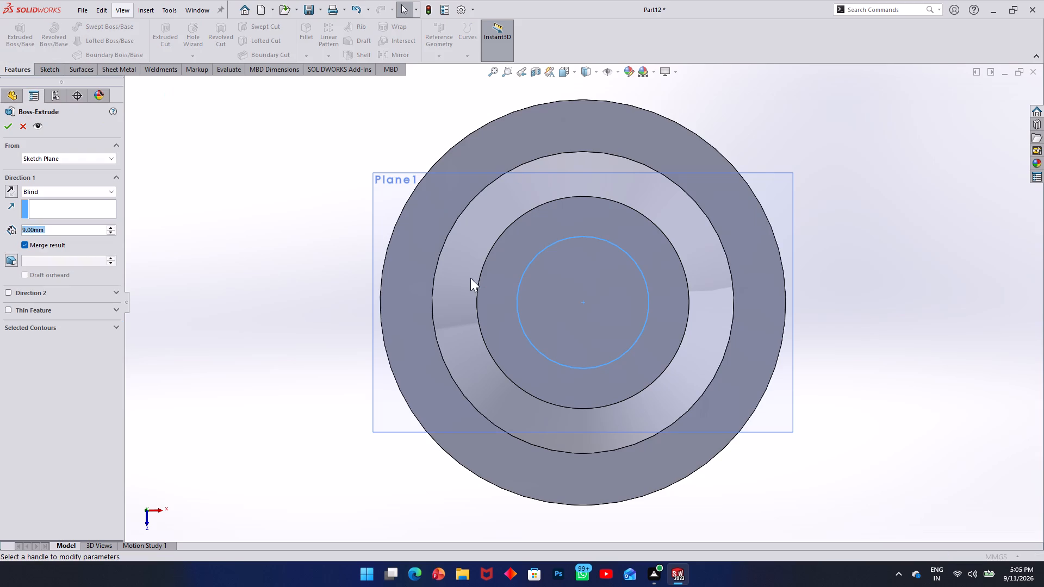
middle_drag(470, 278, 457, 92)
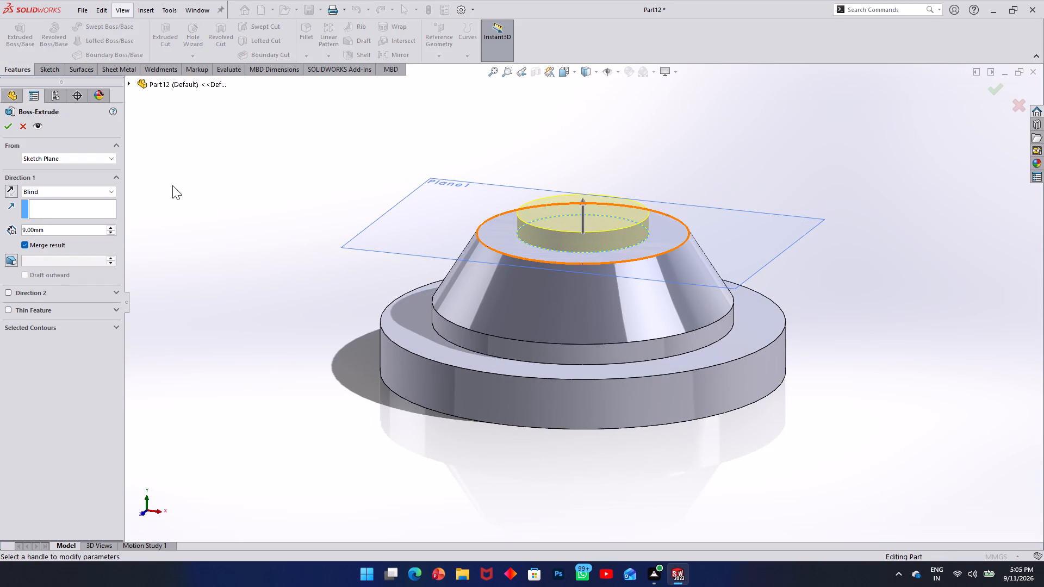
drag(53, 232, 0, 232)
key(2)
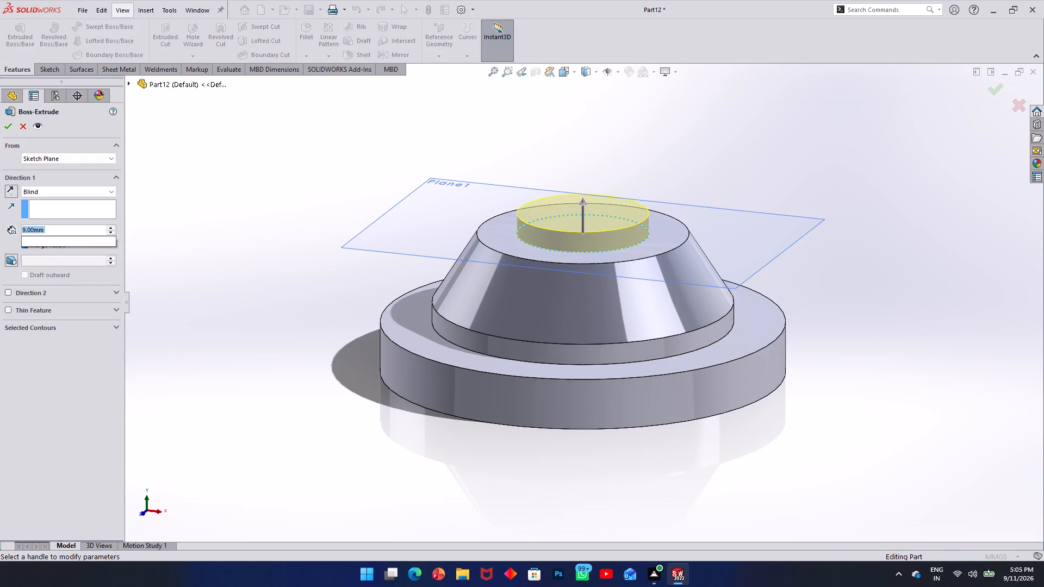
key(Return)
click(8, 124)
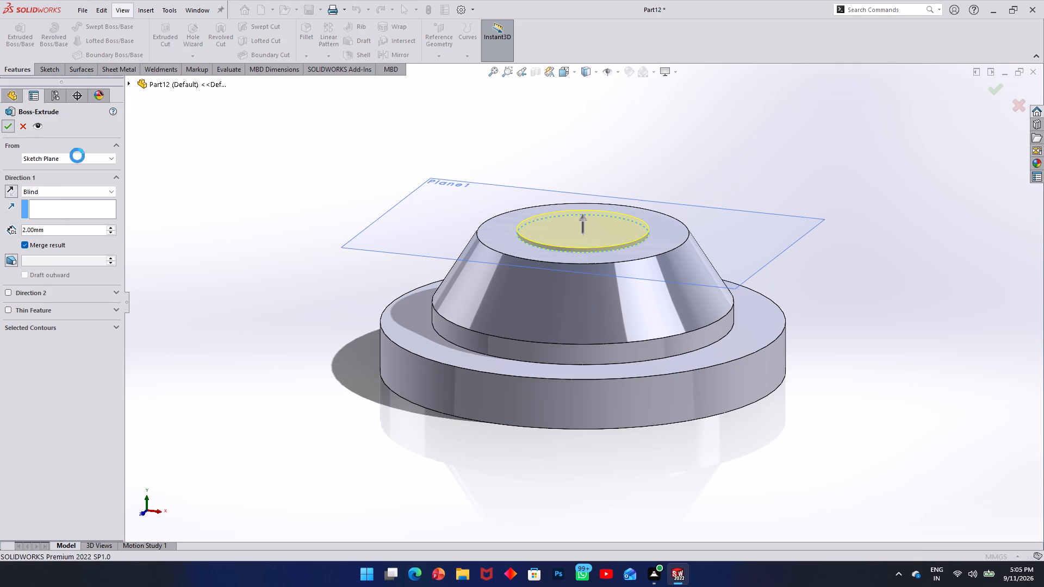
Sketch a circle about 25 mm in diameter, centred on the origin, on the top face of the 56 mm boss.
click(254, 214)
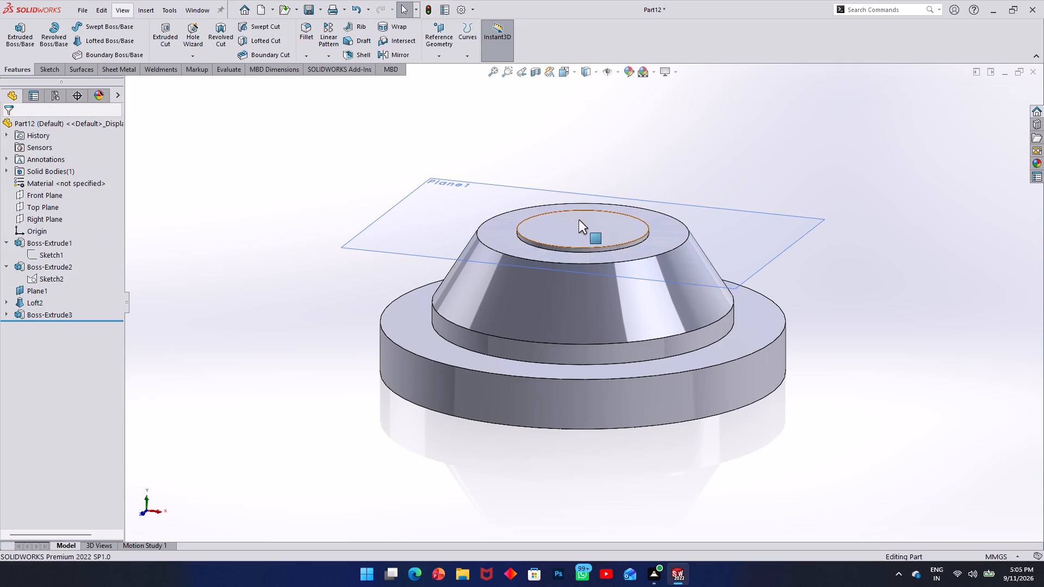
click(580, 226)
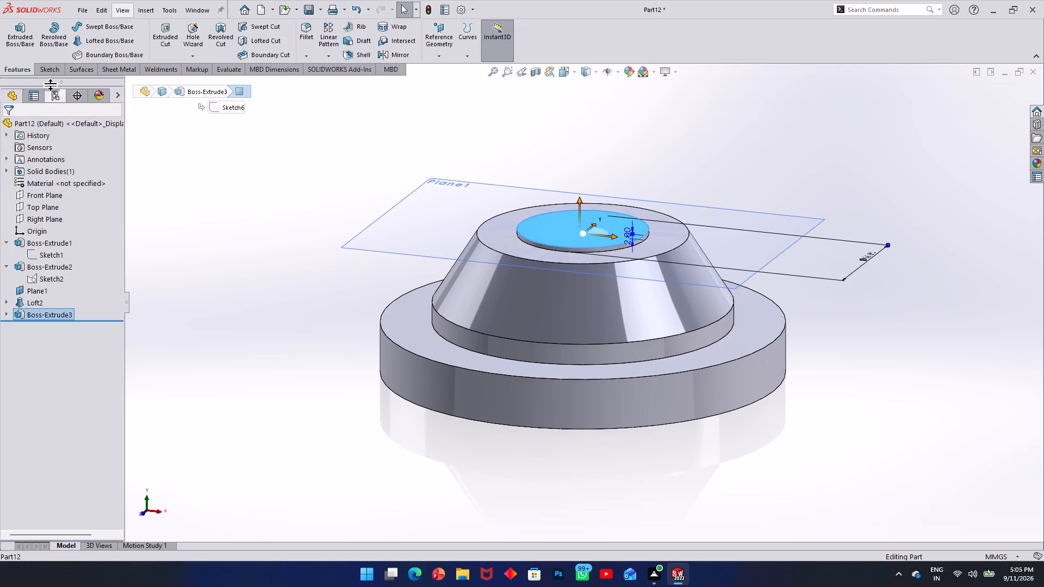
click(42, 73)
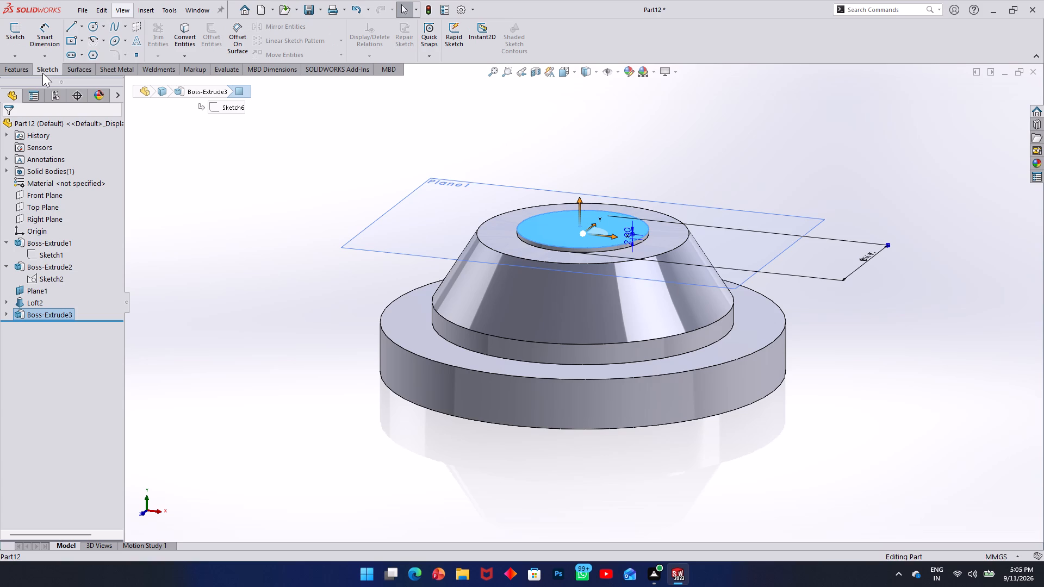
click(10, 36)
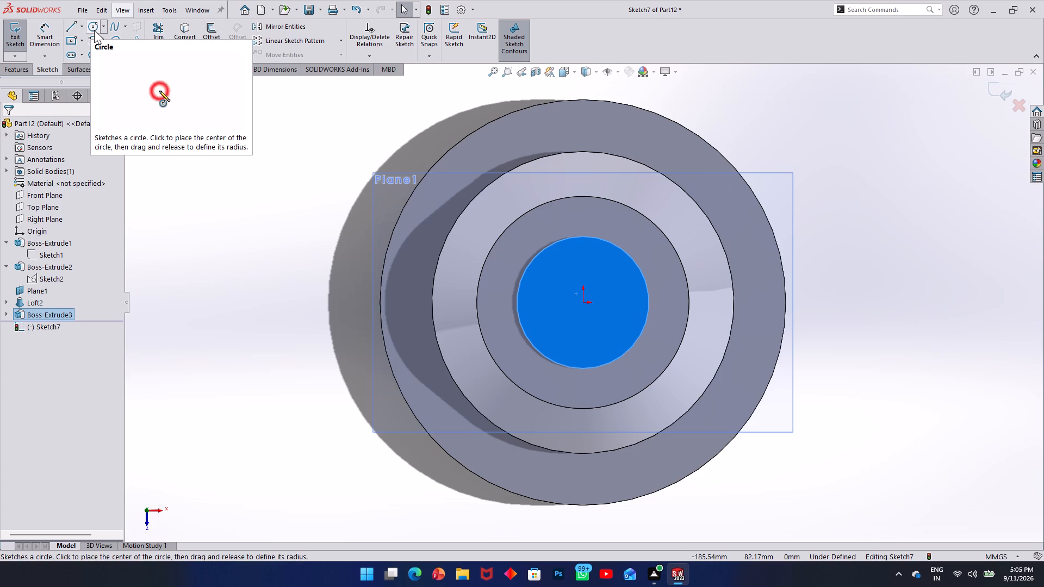
click(91, 23)
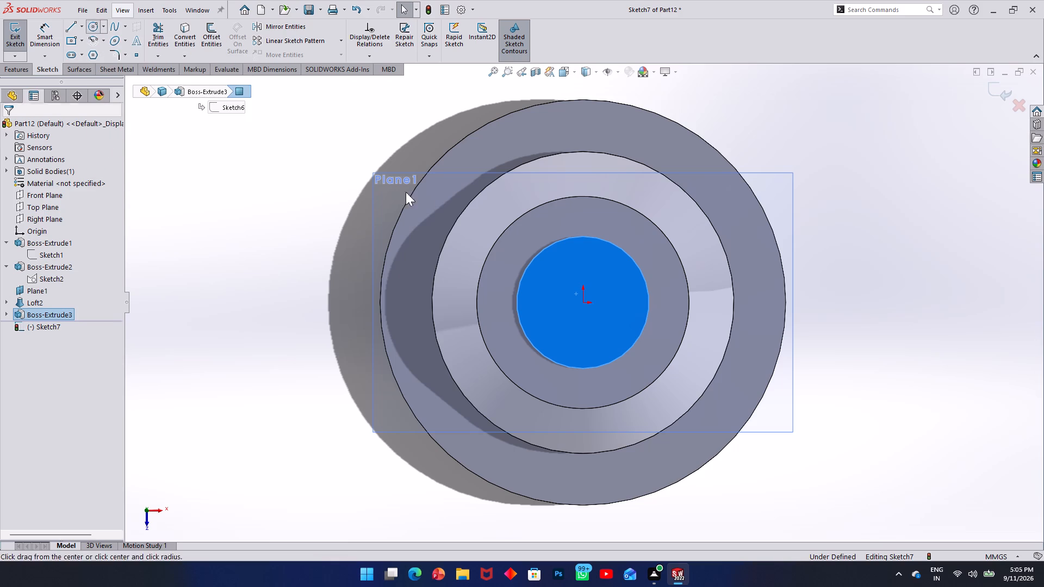
click(582, 304)
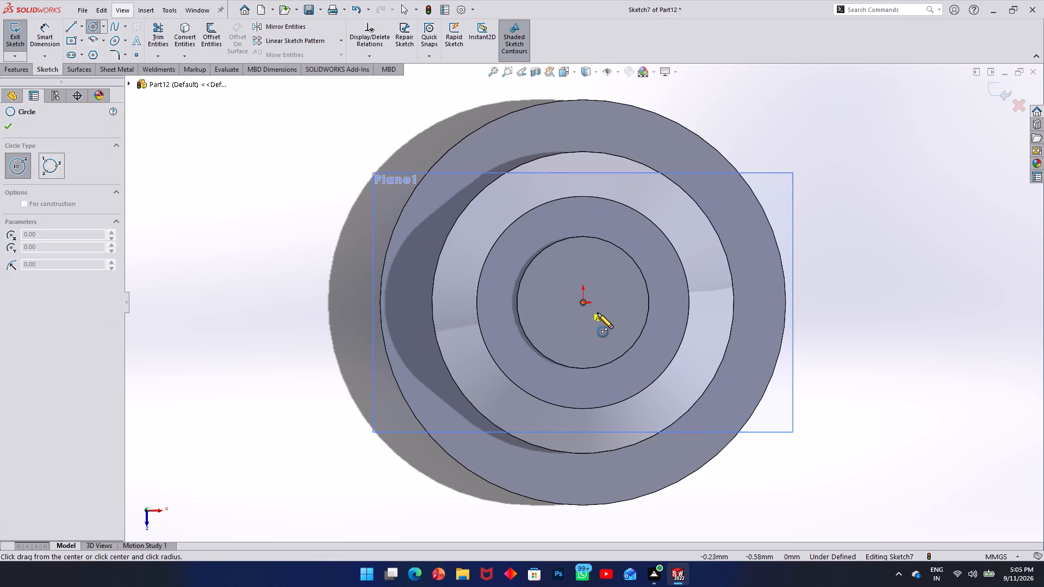
click(608, 319)
Dimension the new circle's diameter to 52 mm.
click(41, 33)
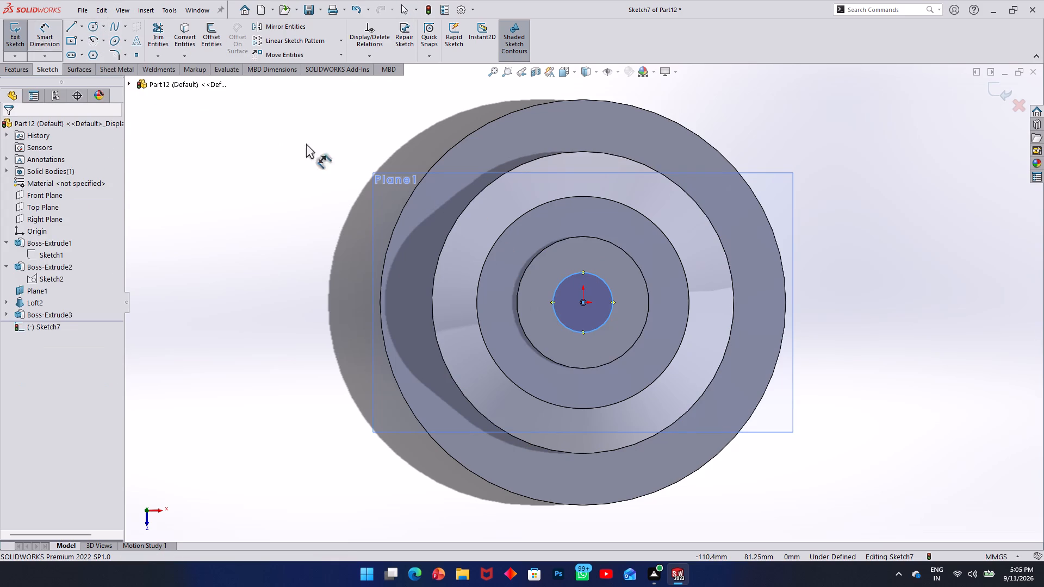
click(592, 276)
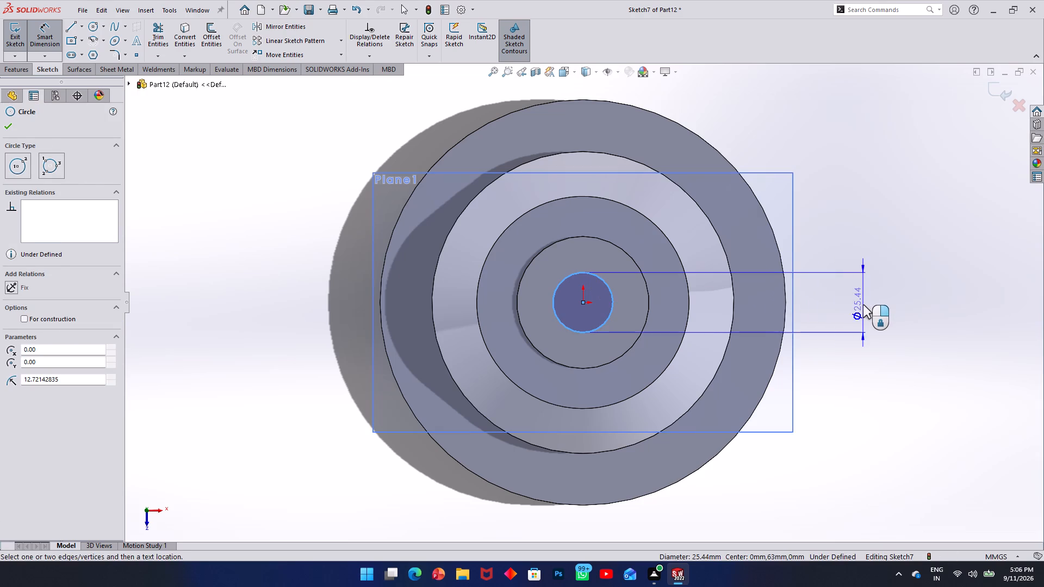
click(863, 304)
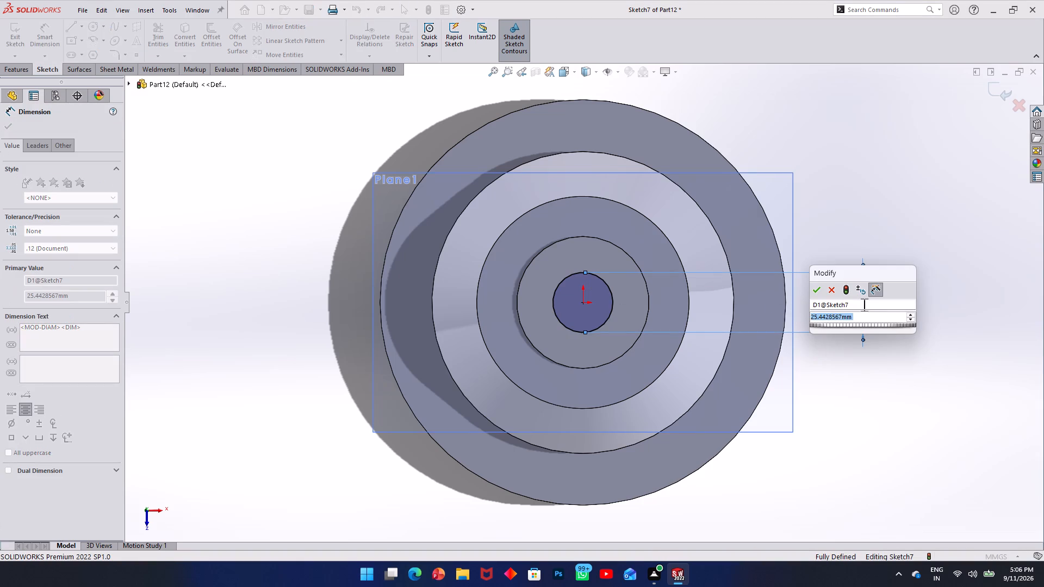
text(52)
key(Return)
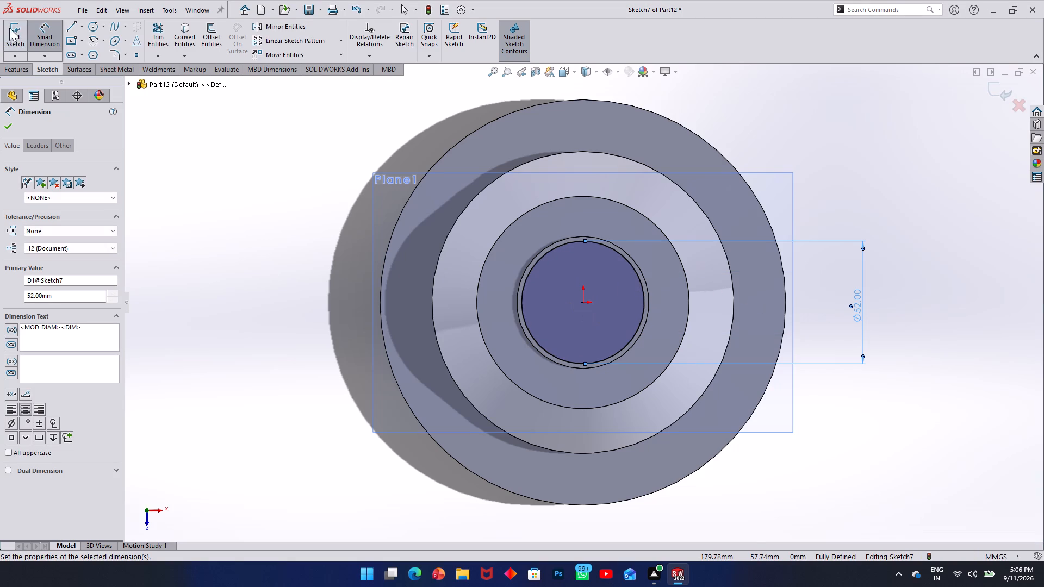
Add a concentric circle inside the 52 mm one, dimension its diameter to 48 mm, and exit the sketch.
click(91, 29)
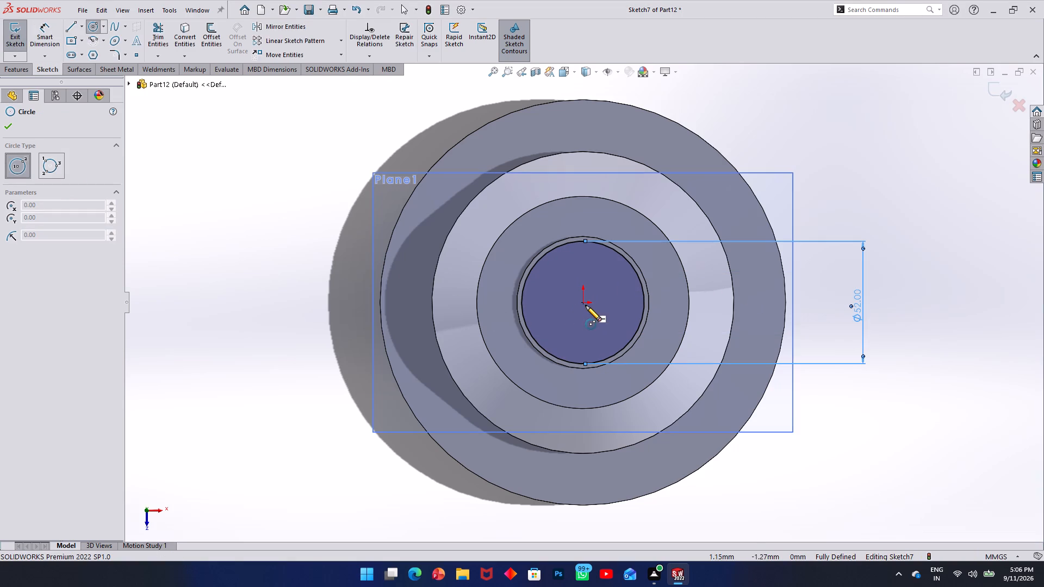
click(585, 305)
click(624, 316)
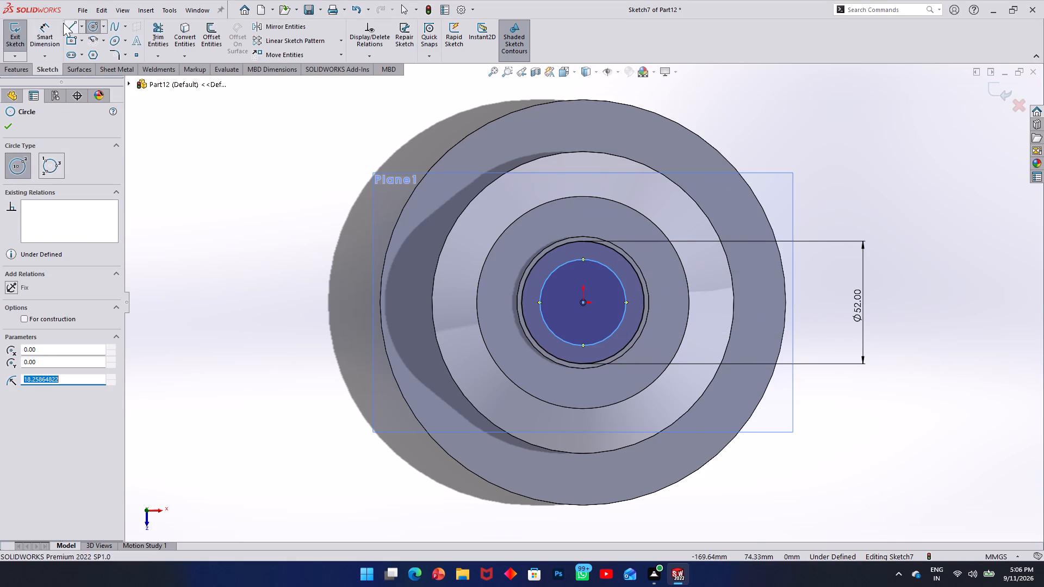
click(52, 28)
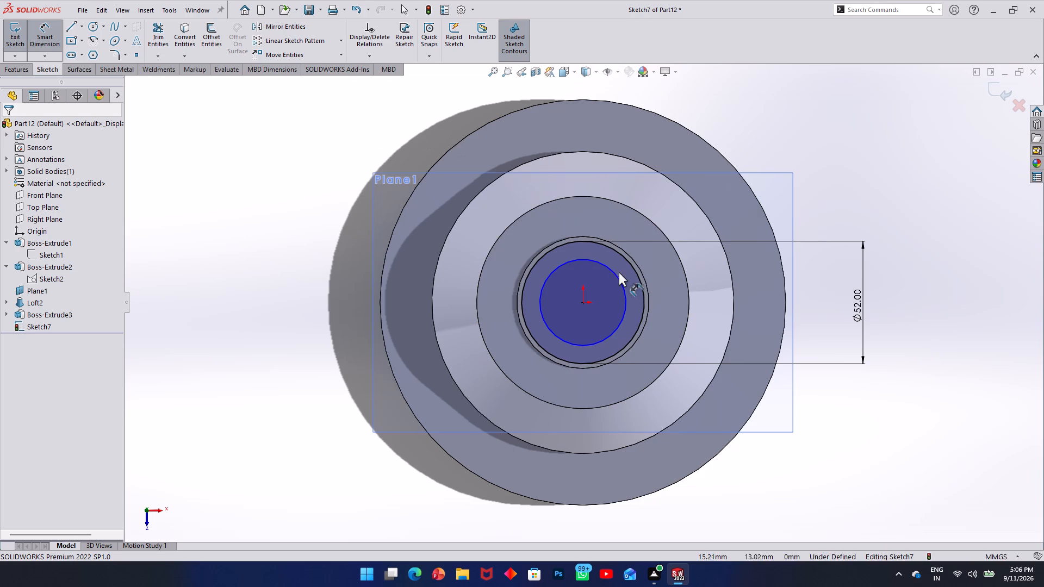
click(617, 278)
click(832, 298)
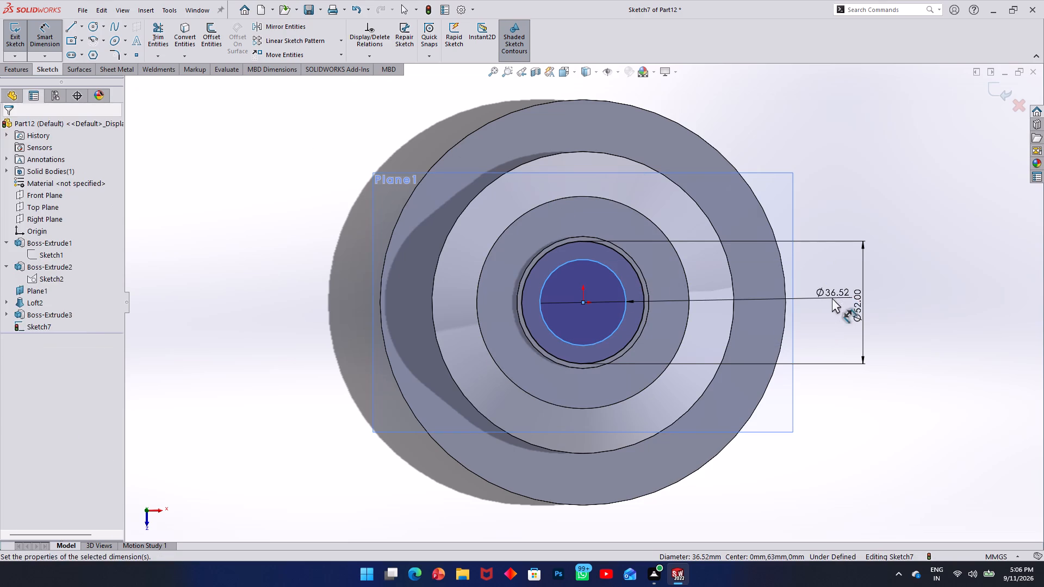
text(48)
key(Return)
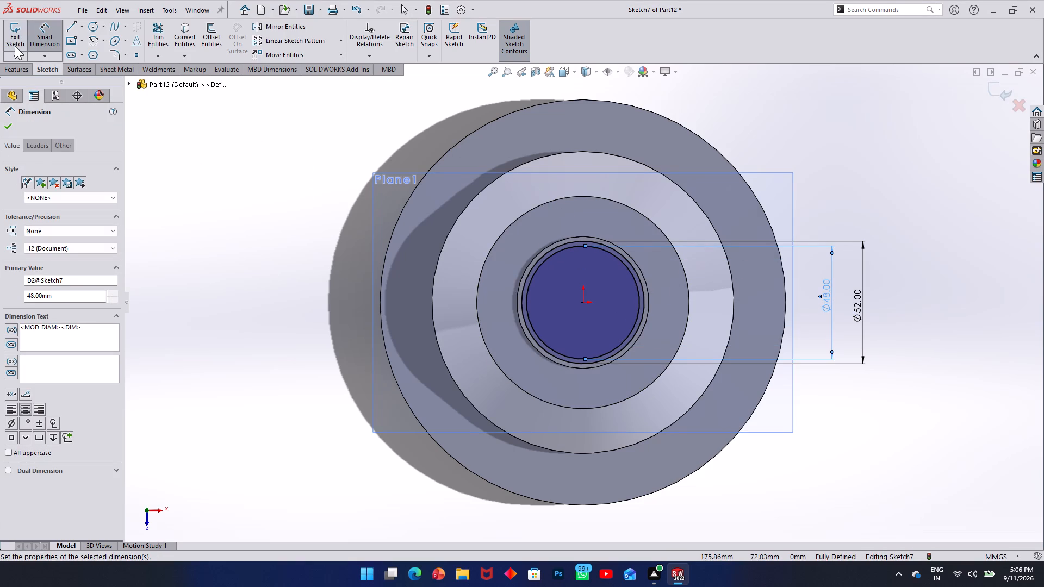
click(15, 46)
Extrude the ring between the 52 mm and 48 mm circles upward as a 22 mm blind boss with merged result.
click(18, 68)
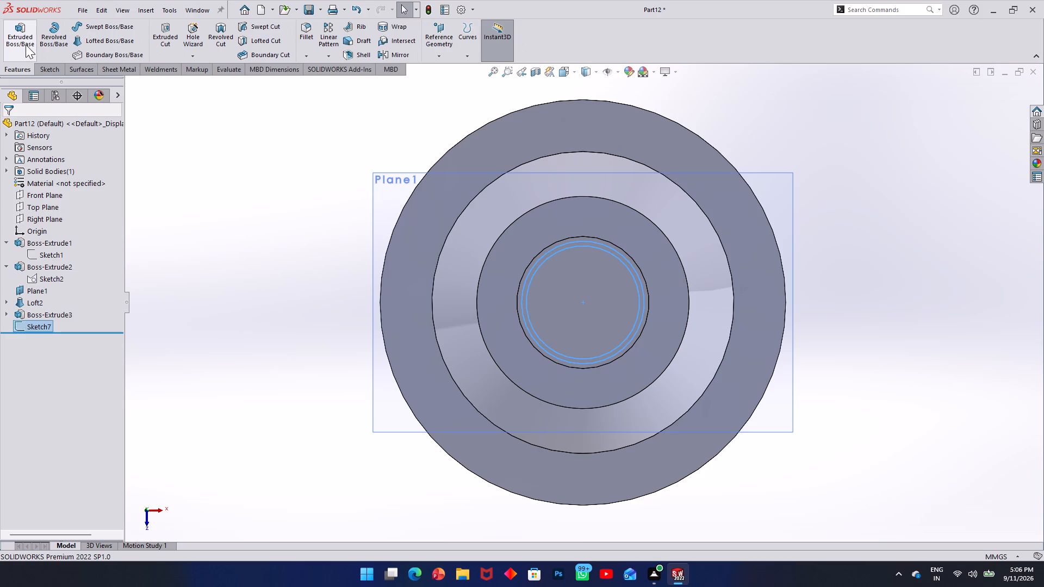
click(25, 36)
middle_drag(266, 279, 235, 193)
scroll(235, 193, down, 1)
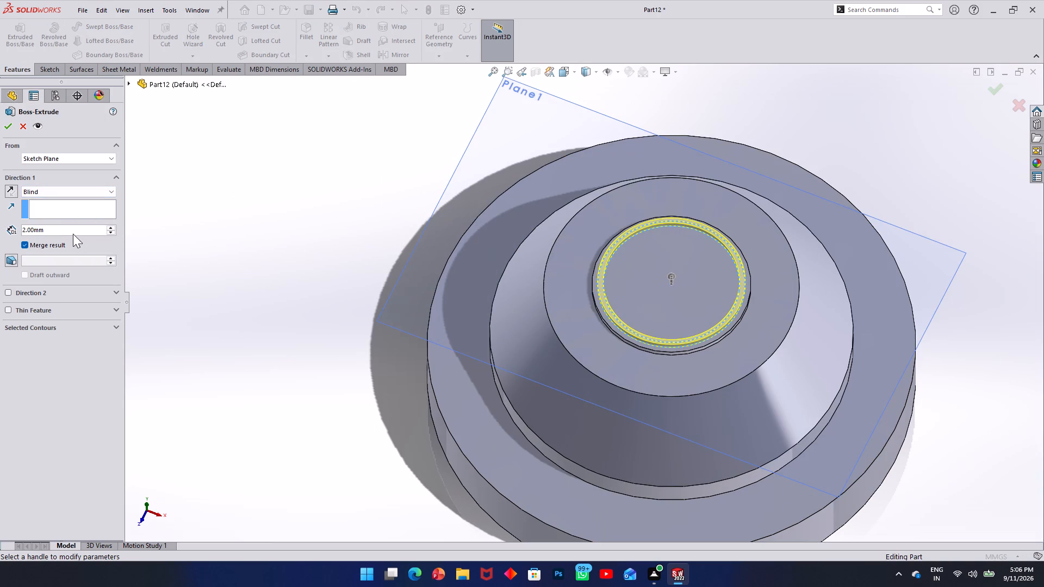
drag(70, 230, 0, 233)
text(22)
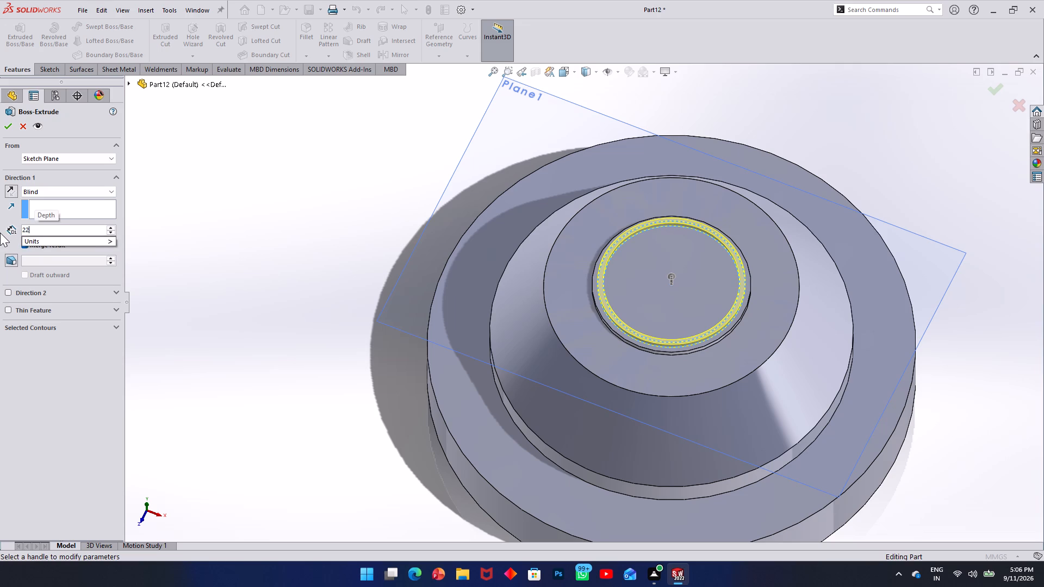
key(Return)
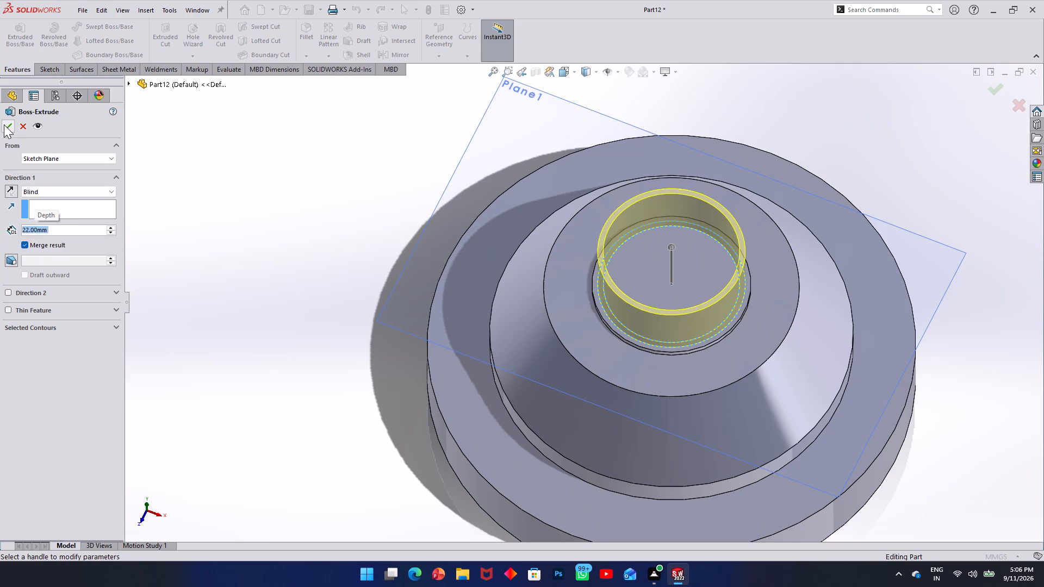
click(4, 124)
click(189, 215)
Sketch a circle about 86 mm in diameter, centred on the origin, on the underside of the 172 mm base.
scroll(332, 252, up, 2)
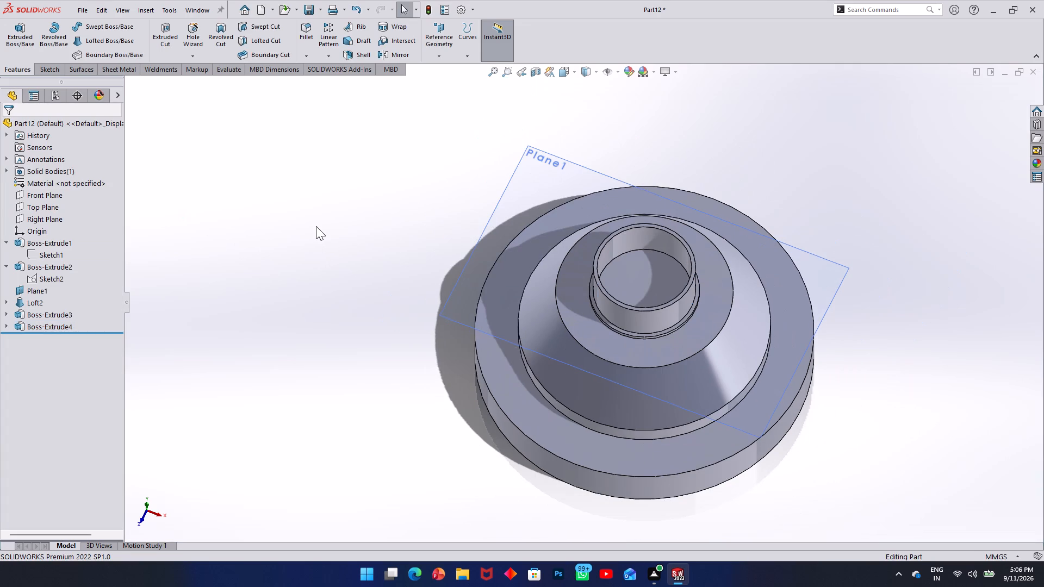
middle_drag(447, 217, 399, 118)
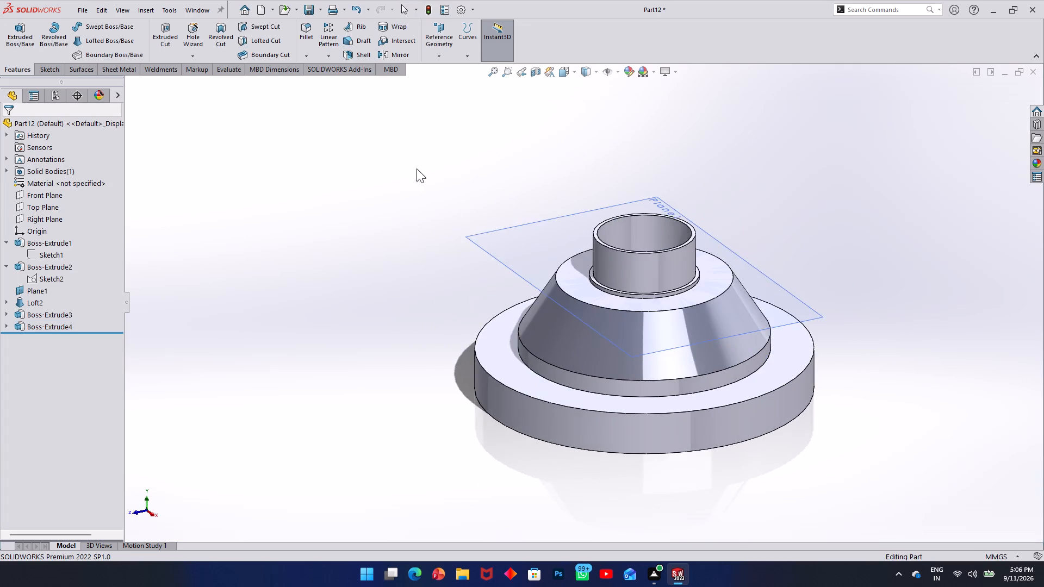
middle_drag(509, 278, 439, 69)
scroll(439, 72, up, 1)
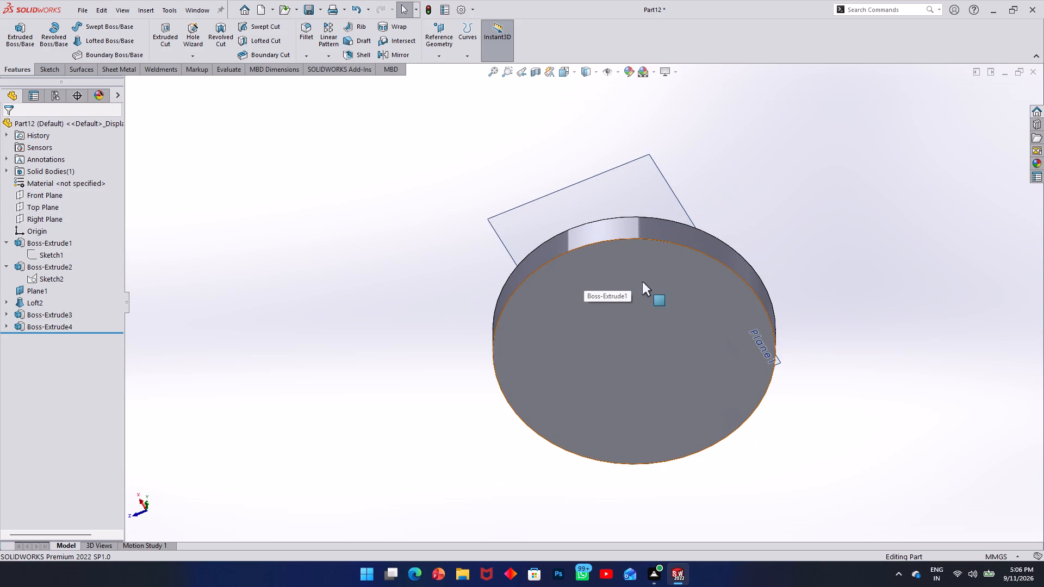
click(629, 354)
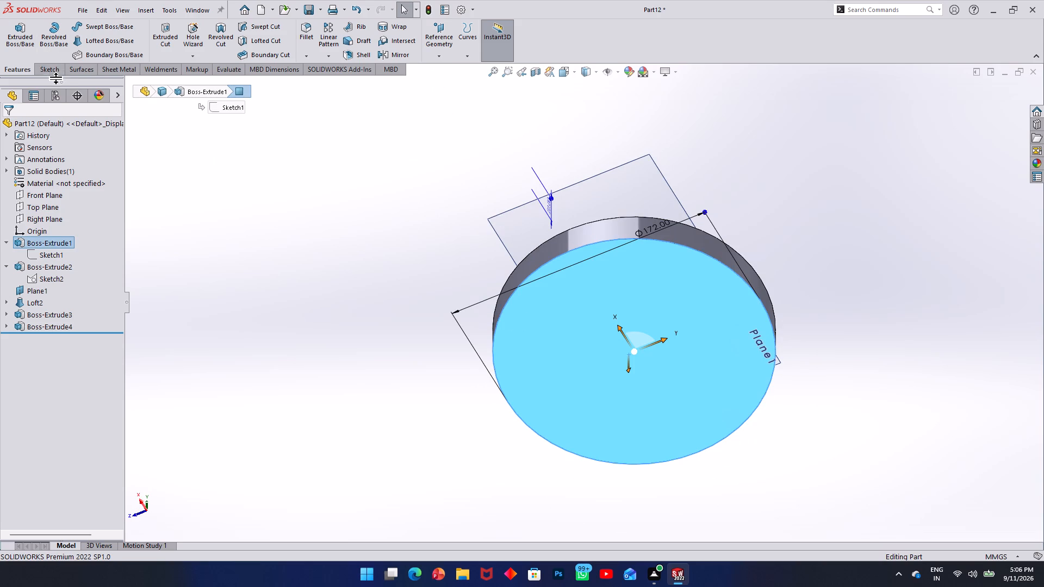
click(54, 76)
click(48, 68)
click(11, 30)
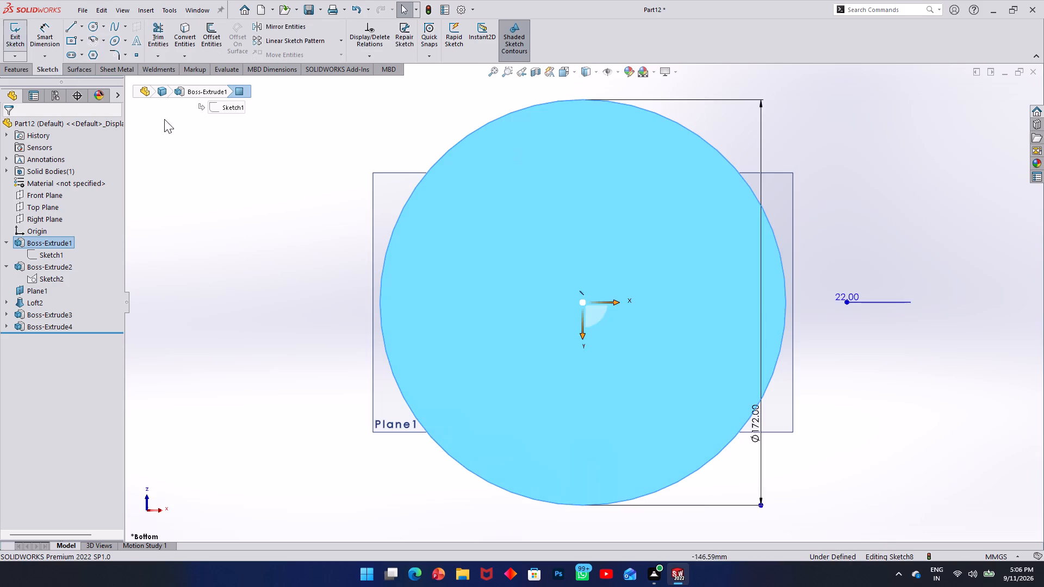
click(91, 27)
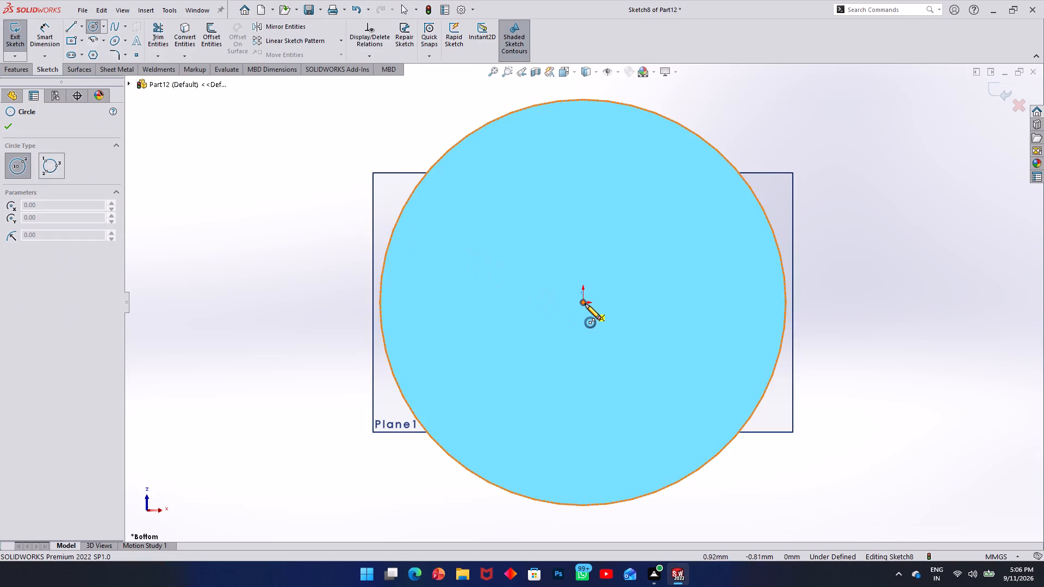
click(583, 303)
click(681, 327)
Dimension the underside circle's diameter to 62 mm and exit the sketch.
click(46, 33)
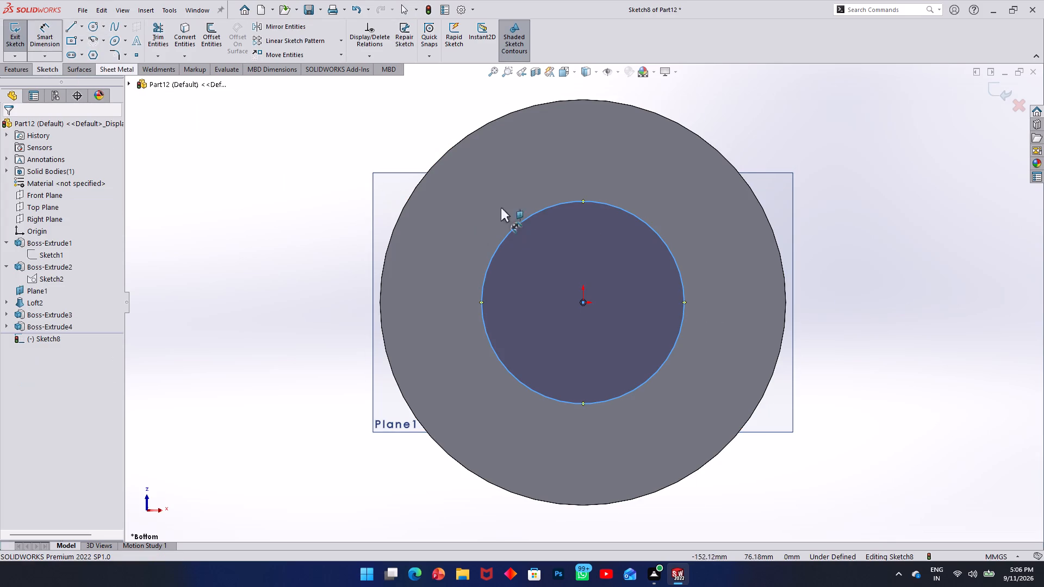
click(675, 258)
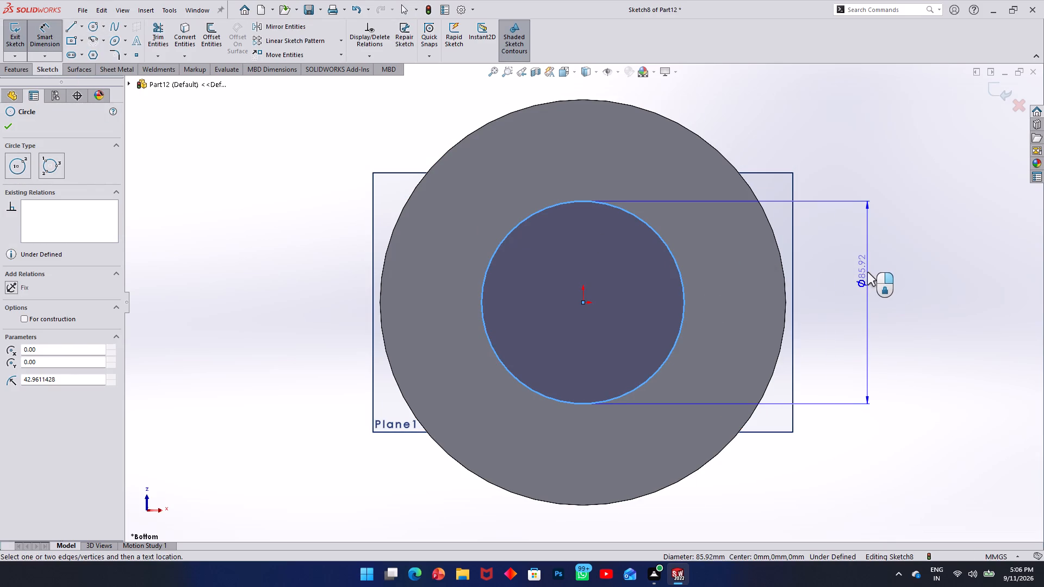
click(860, 271)
key(6)
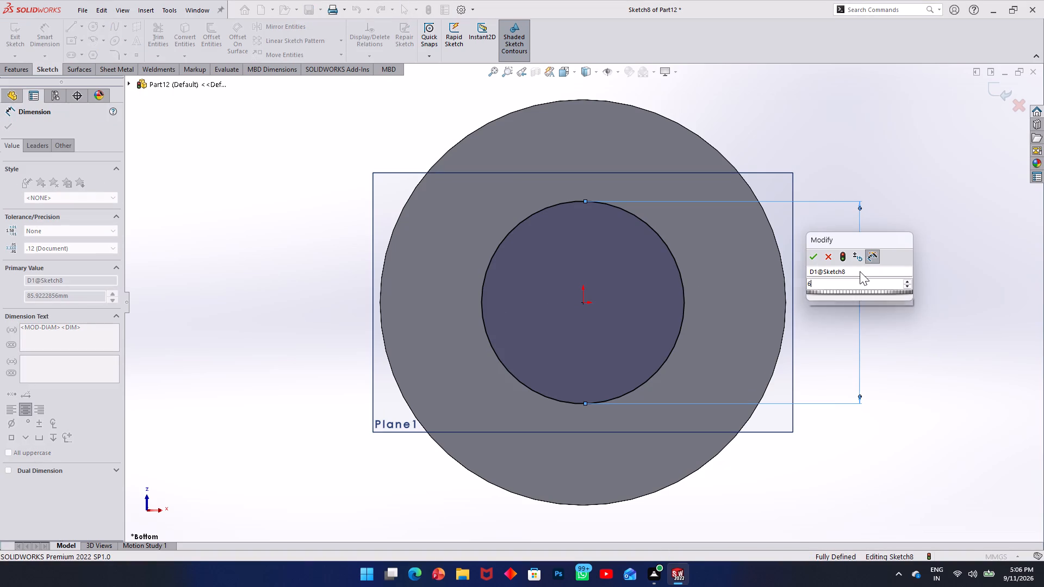
key(2)
key(Return)
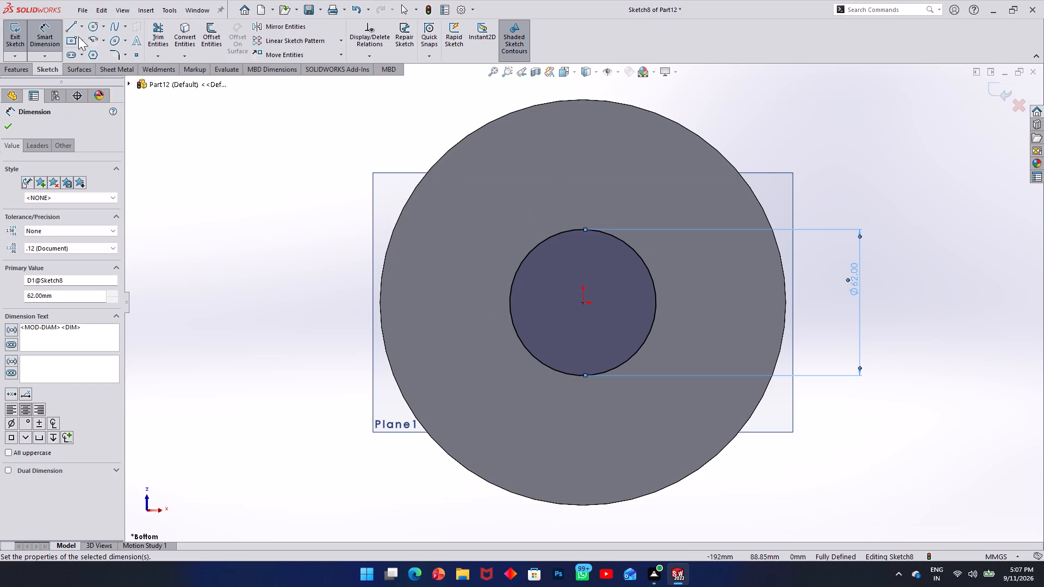
click(52, 30)
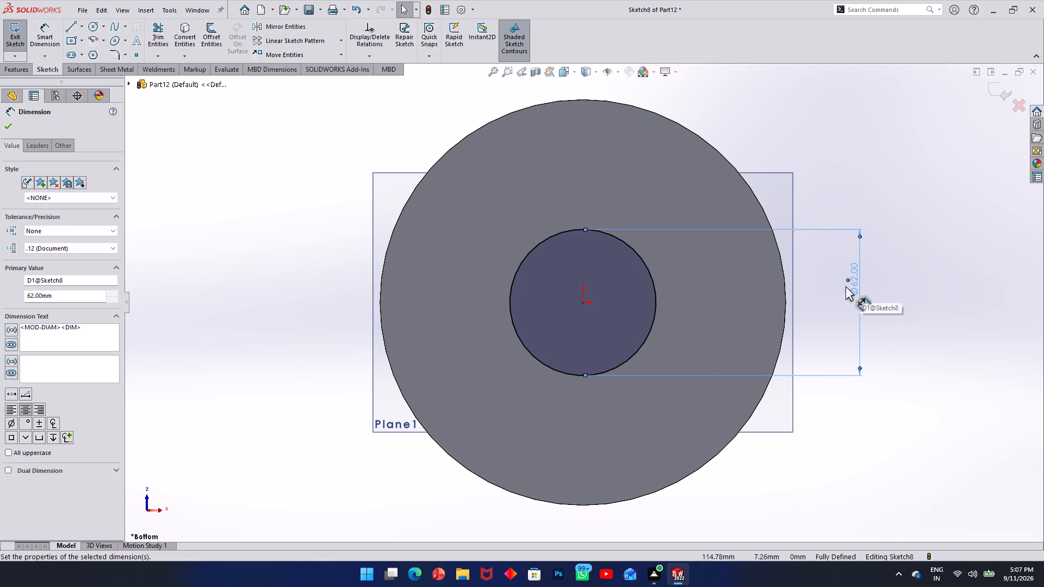
click(7, 35)
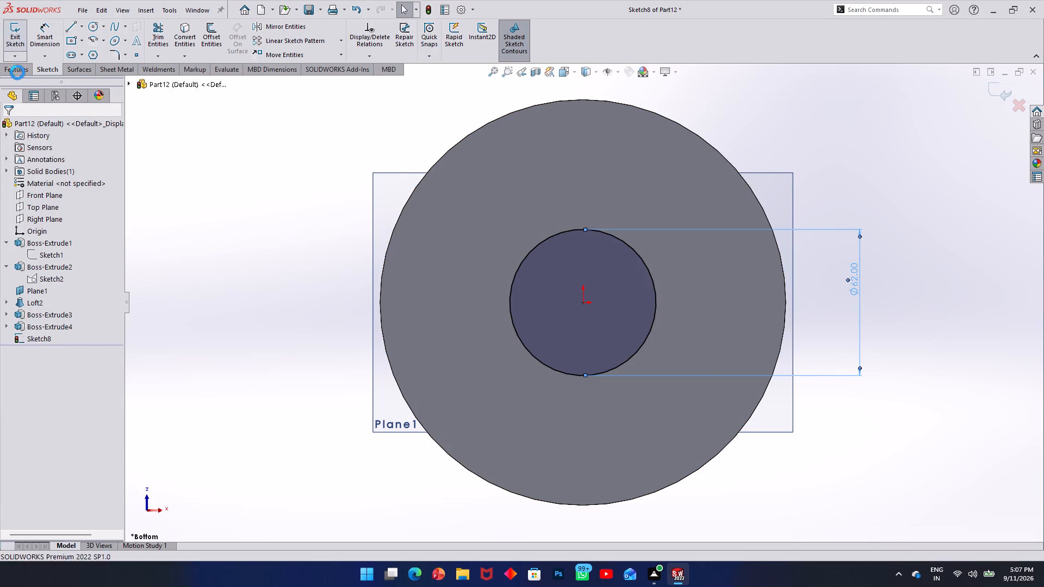
Cut the 62 mm circle into the underside of the base as a 6 mm deep blind extruded cut.
click(16, 71)
click(16, 43)
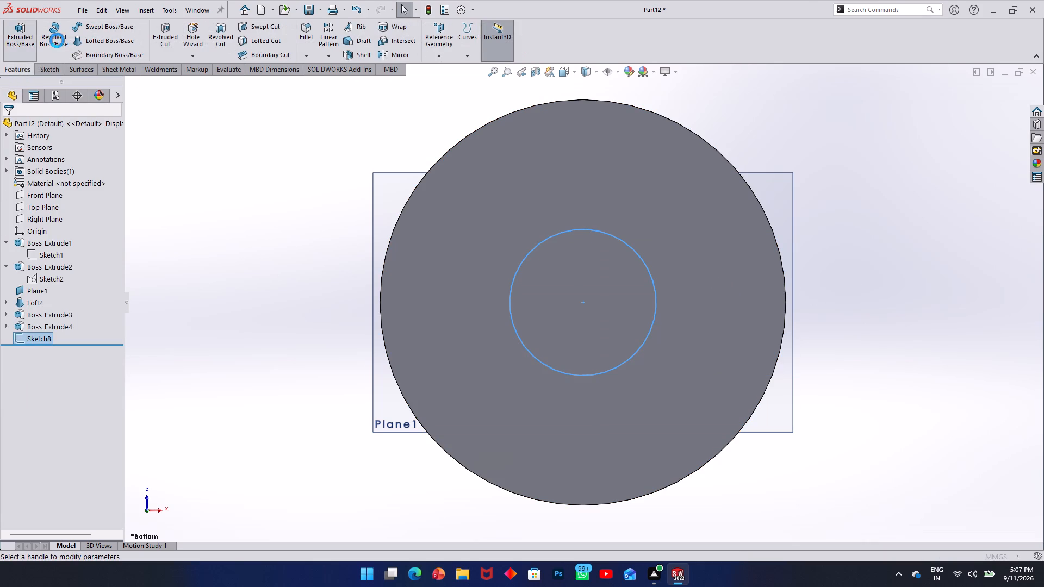
click(23, 121)
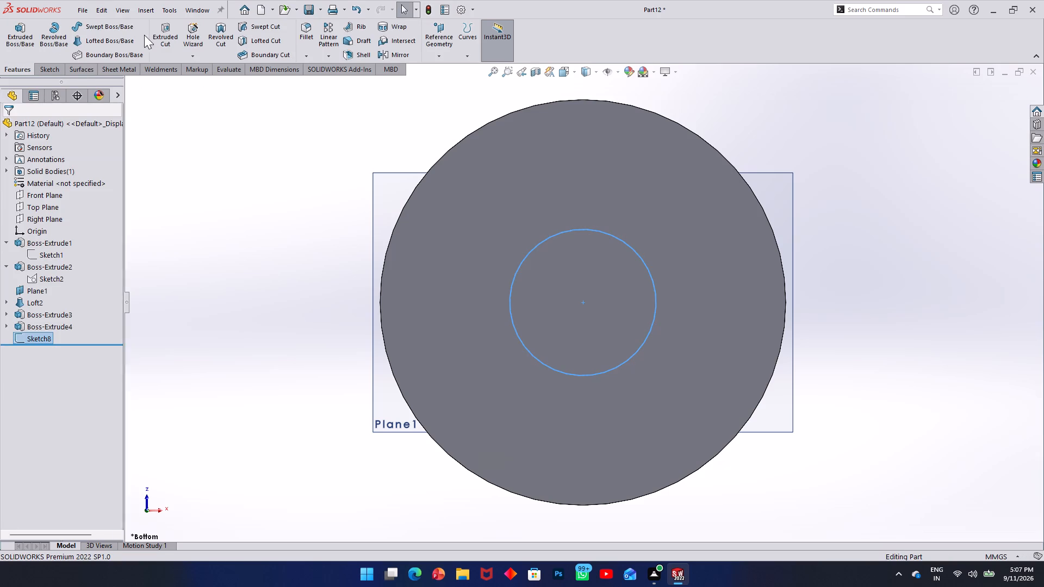
click(161, 33)
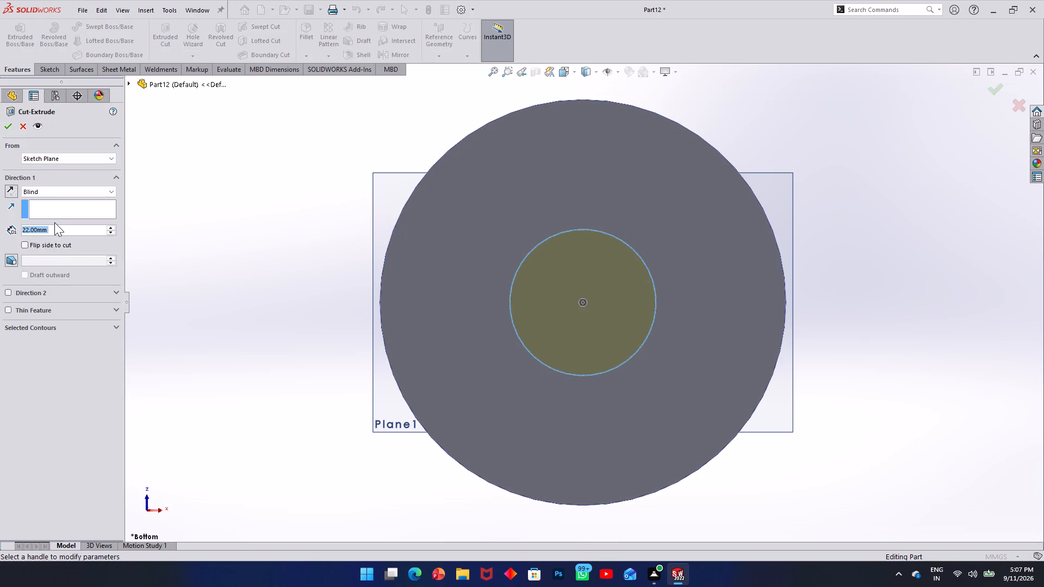
key(6)
key(Return)
click(8, 127)
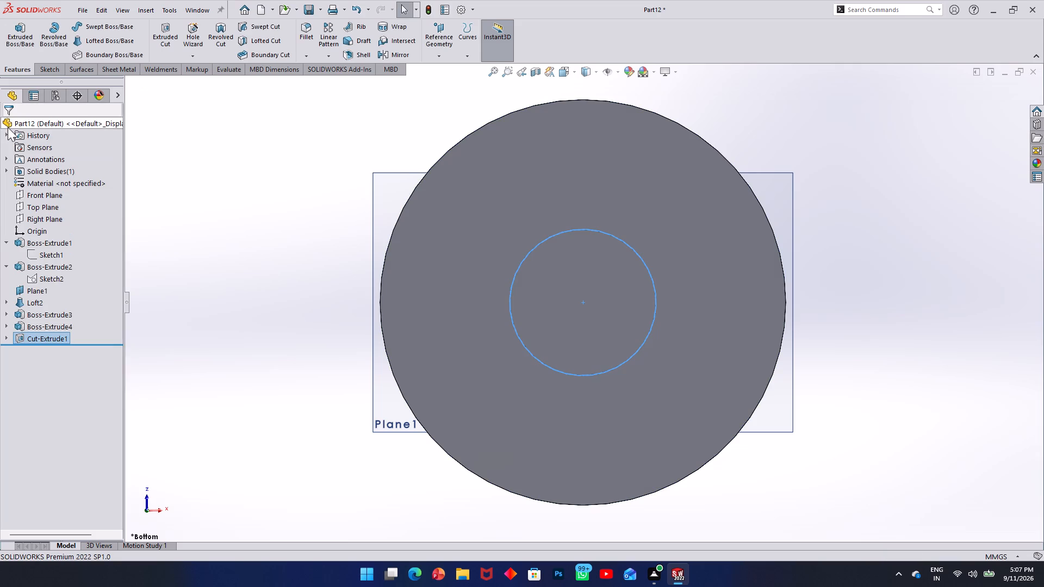
Start a sketch on the recess floor and draw a circle about 32 mm in diameter centred on the origin.
middle_drag(394, 267, 743, 242)
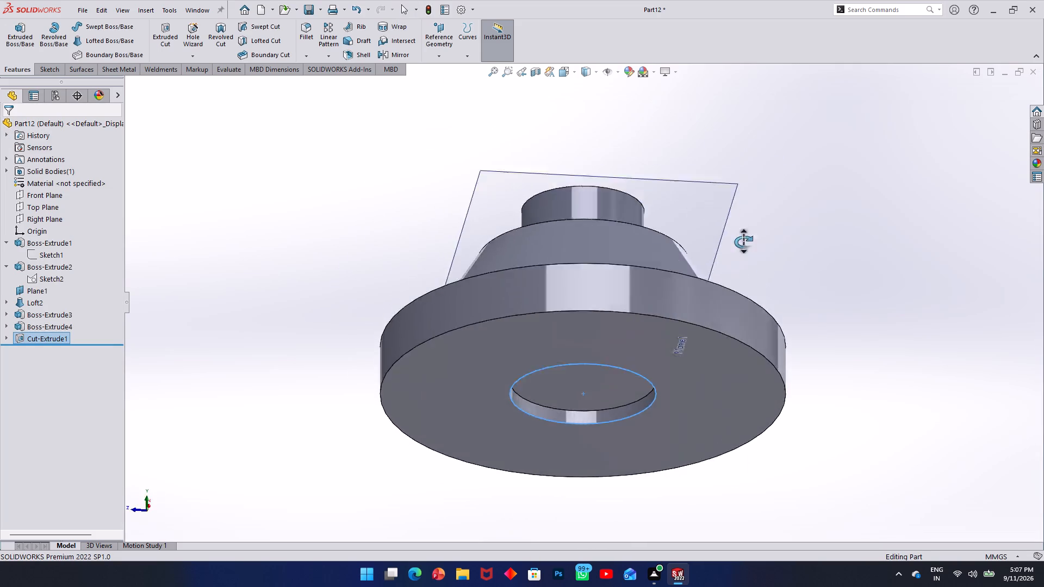
middle_drag(743, 242, 728, 153)
click(829, 249)
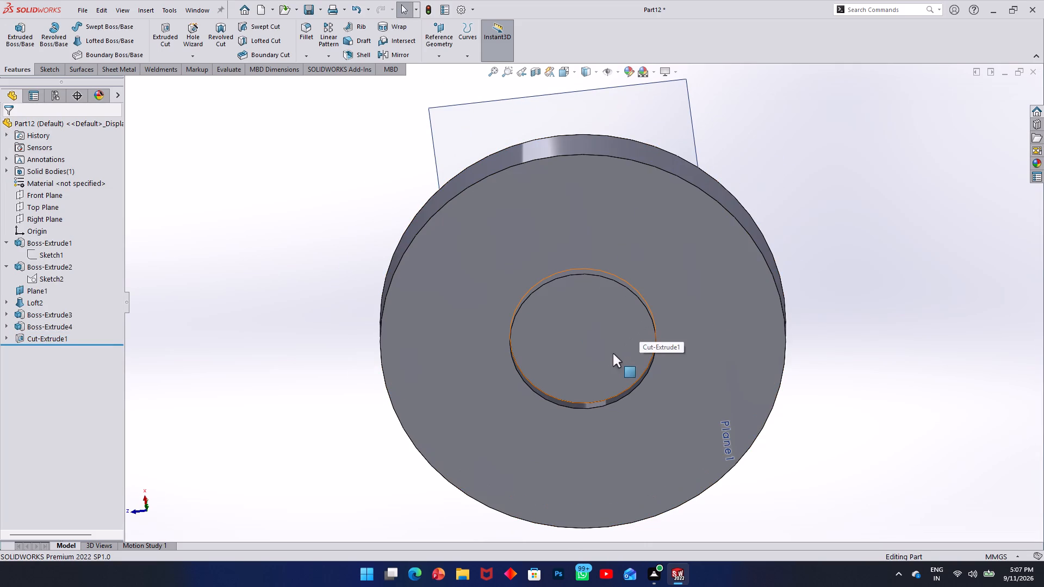
click(584, 338)
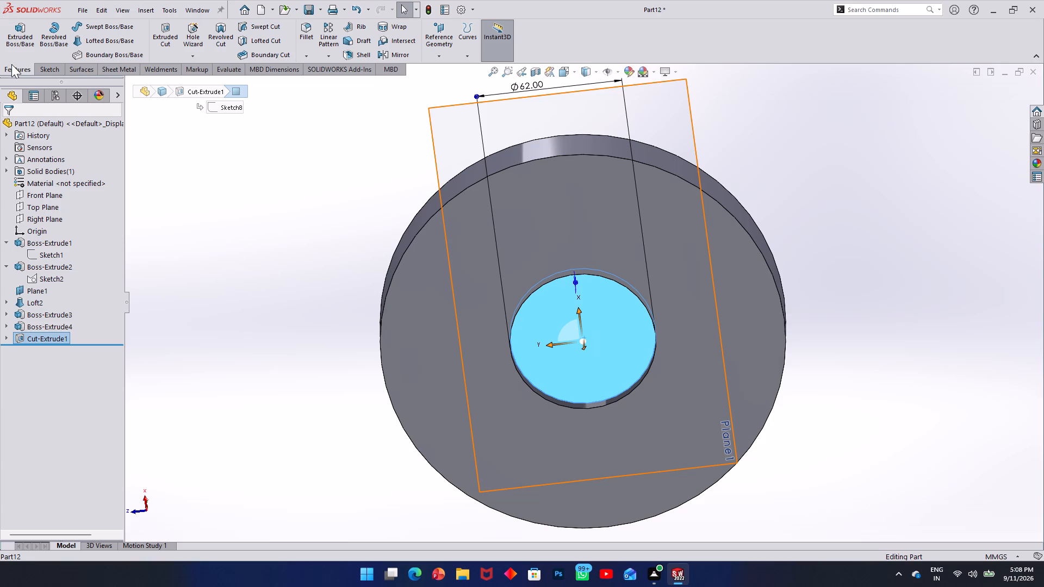
click(36, 70)
click(11, 33)
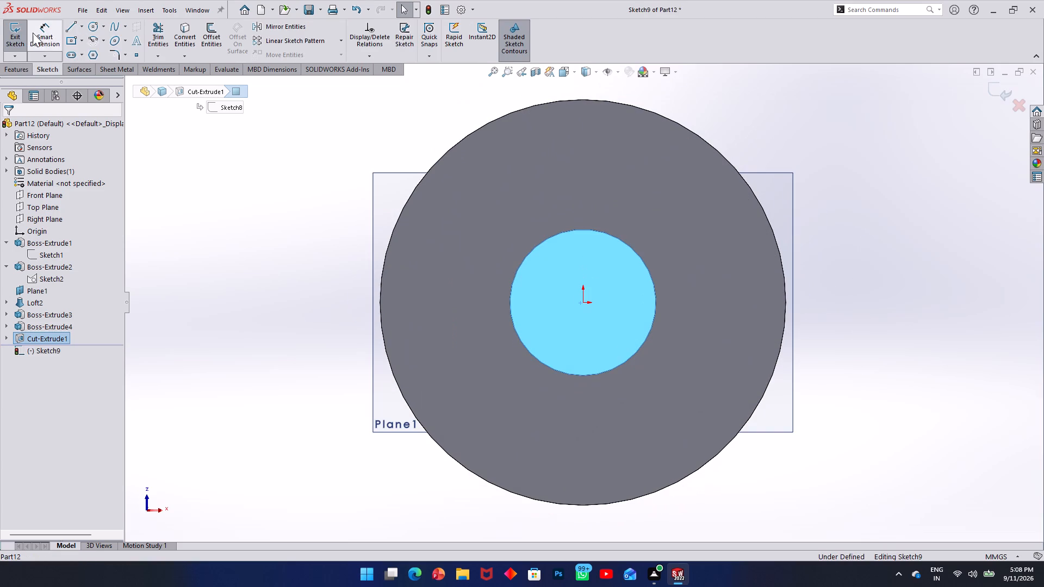
click(95, 27)
click(583, 301)
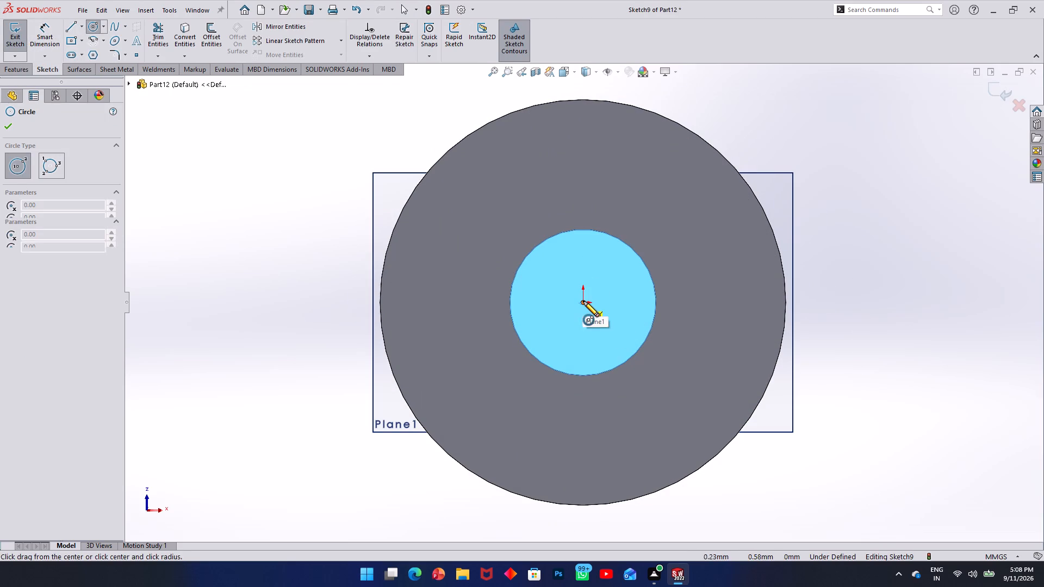
click(616, 321)
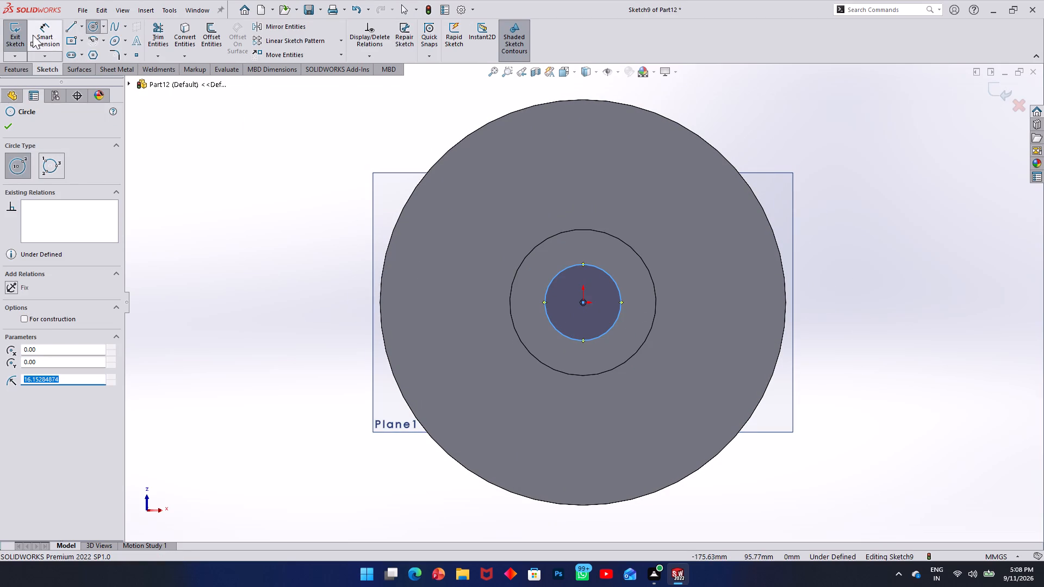
Dimension the diameter of the circle on the recess floor to 26 mm.
click(35, 34)
click(612, 276)
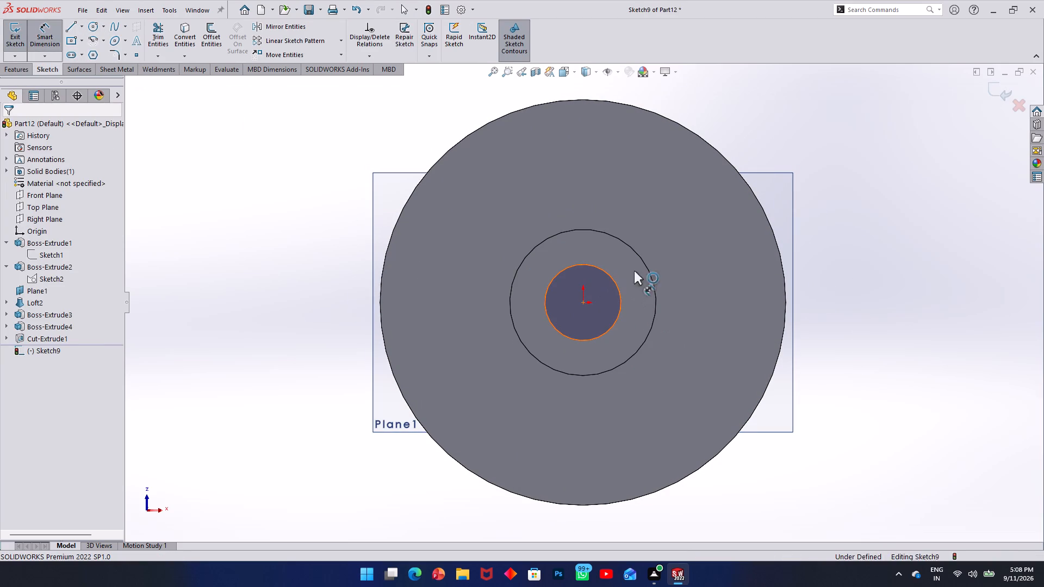
click(867, 293)
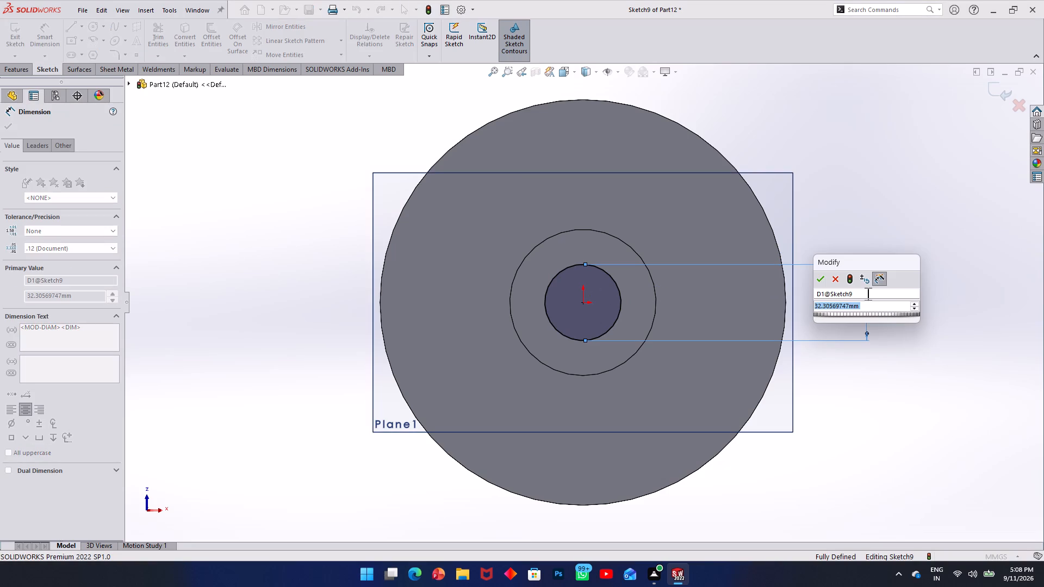
text(26)
key(Return)
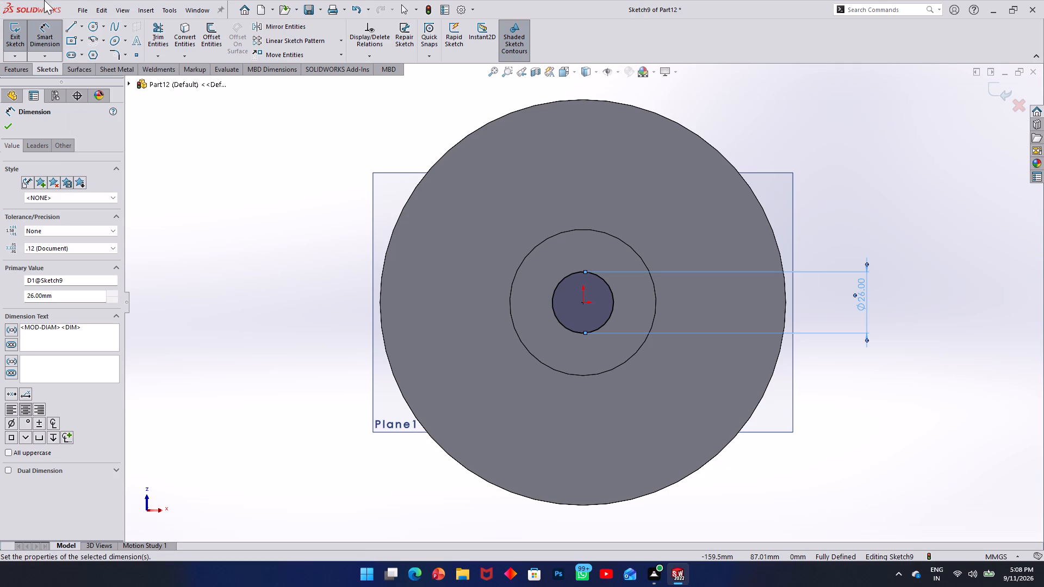
Sketch a centre rectangle about 7.2 by 4.4 mm, centred on the 26 mm circle's edge along the horizontal axis through the origin.
click(67, 35)
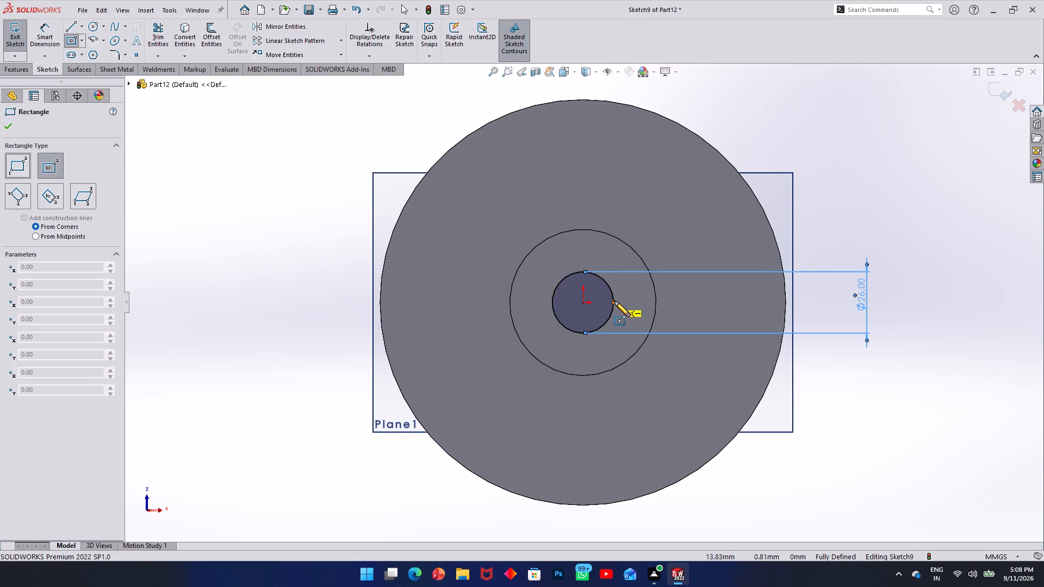
click(613, 302)
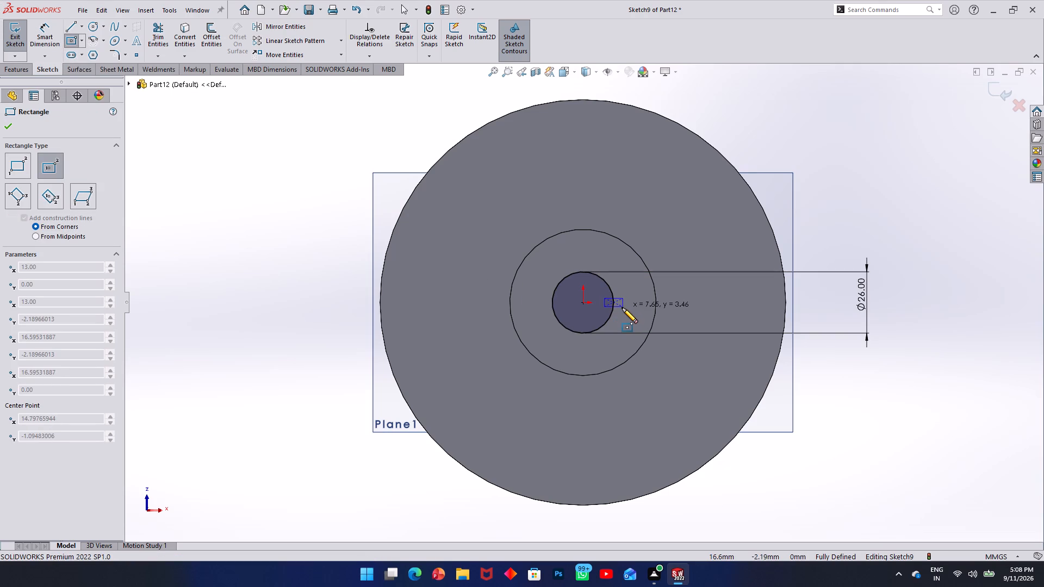
click(622, 308)
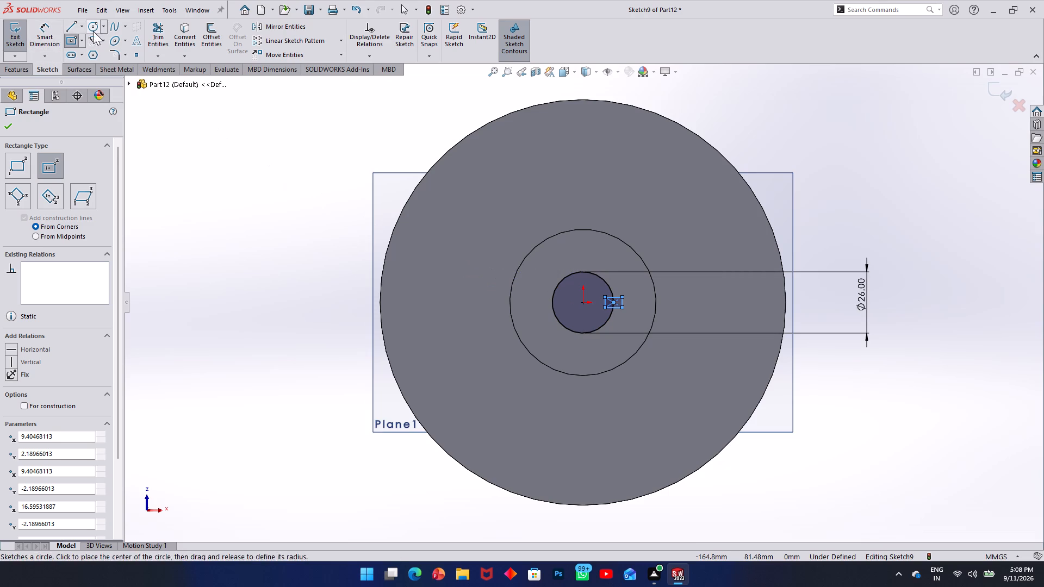
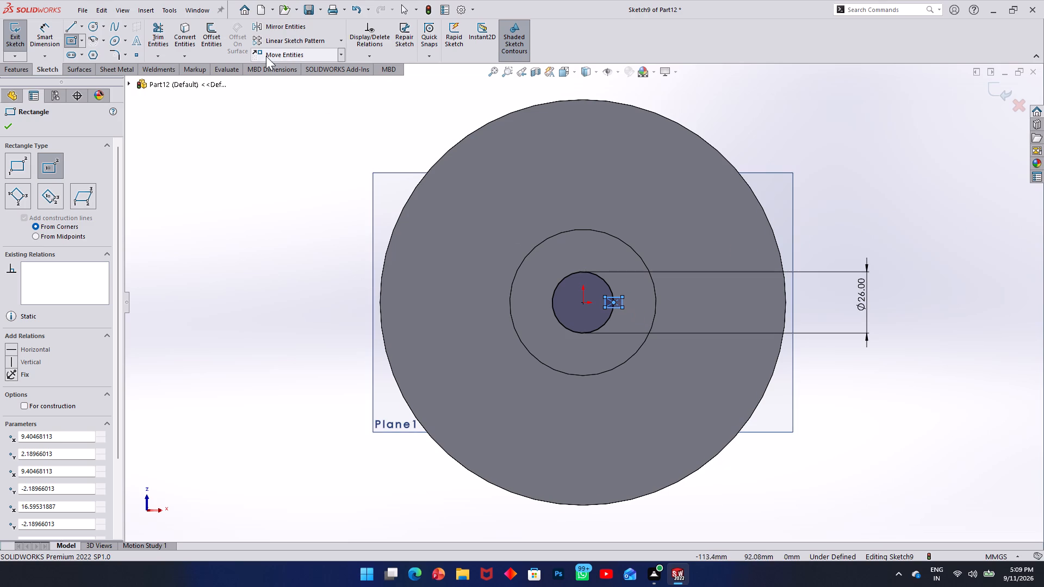
Dimension the height of the small rectangle on the 26 mm circle's edge to 5 mm.
click(51, 30)
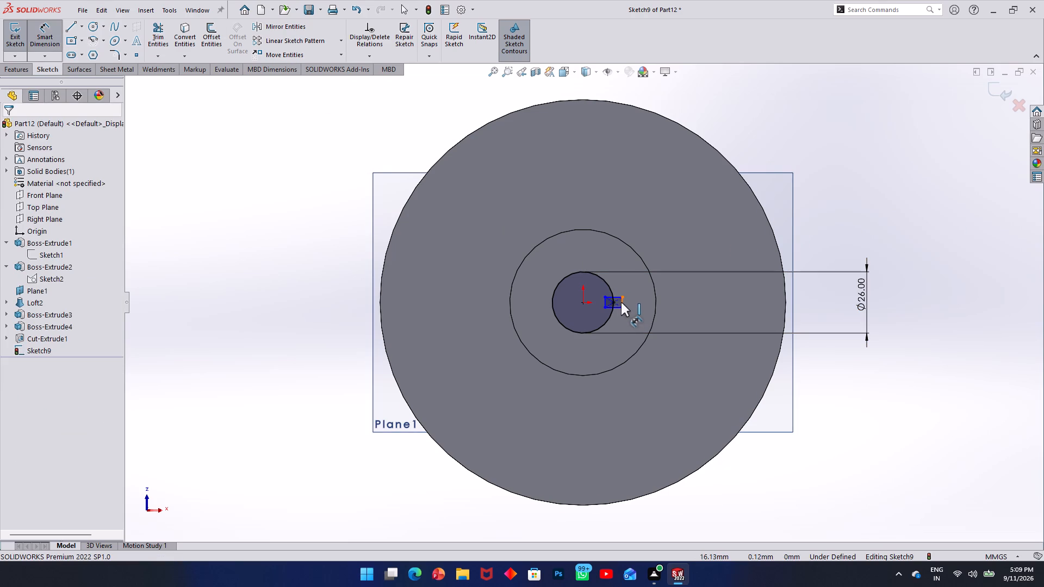
click(621, 302)
click(641, 302)
key(5)
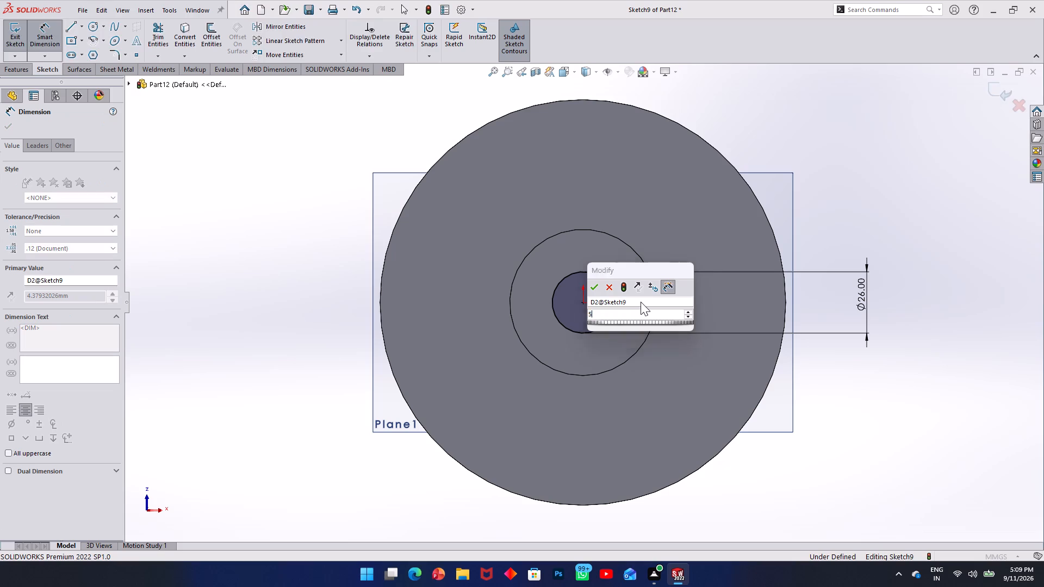
key(Return)
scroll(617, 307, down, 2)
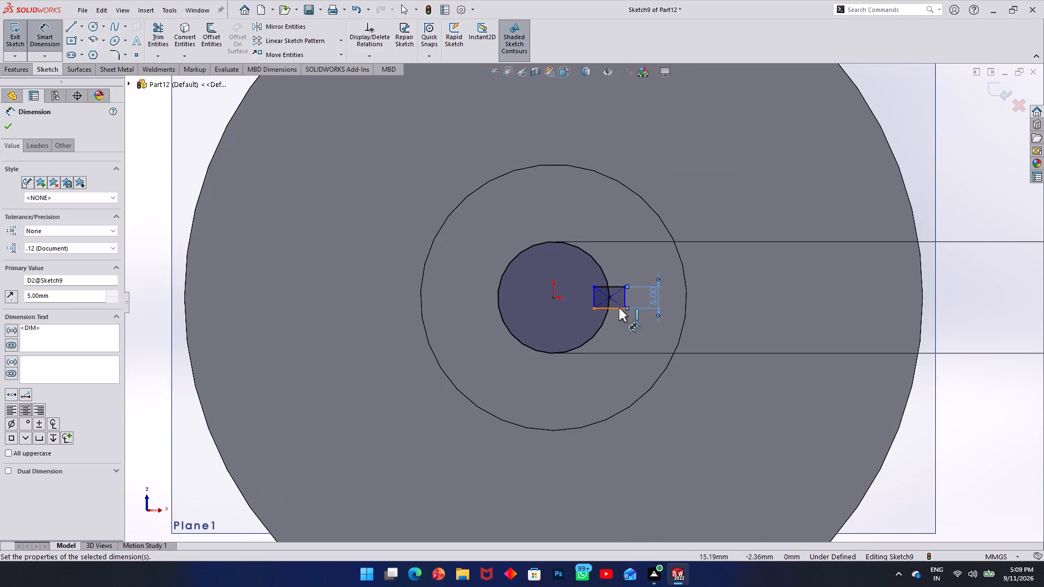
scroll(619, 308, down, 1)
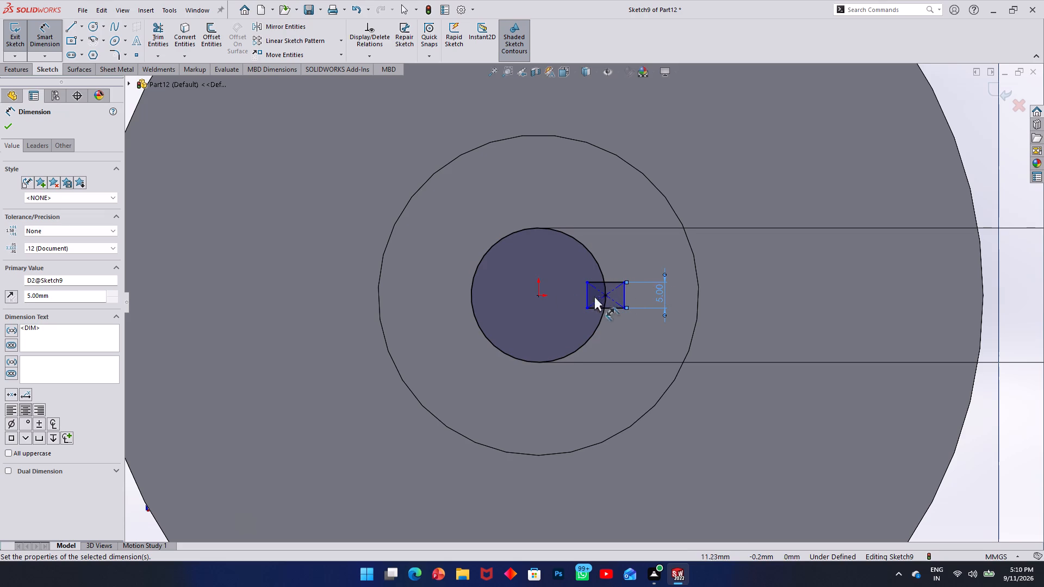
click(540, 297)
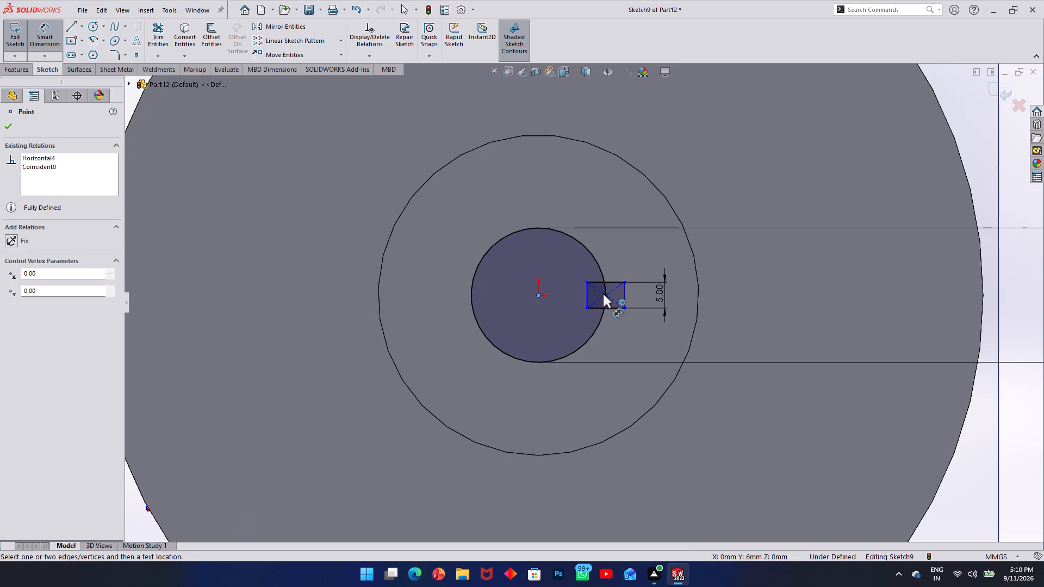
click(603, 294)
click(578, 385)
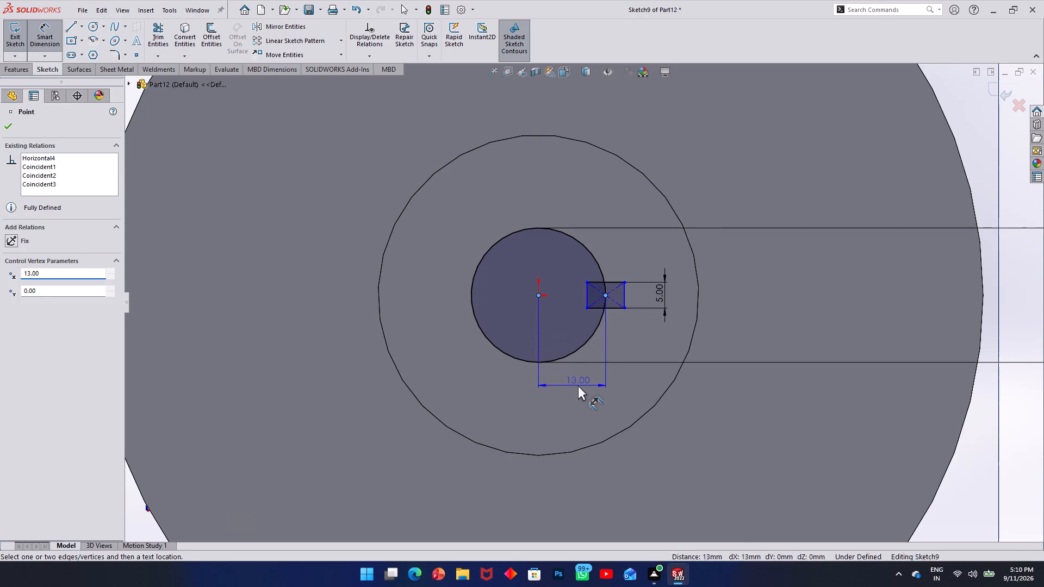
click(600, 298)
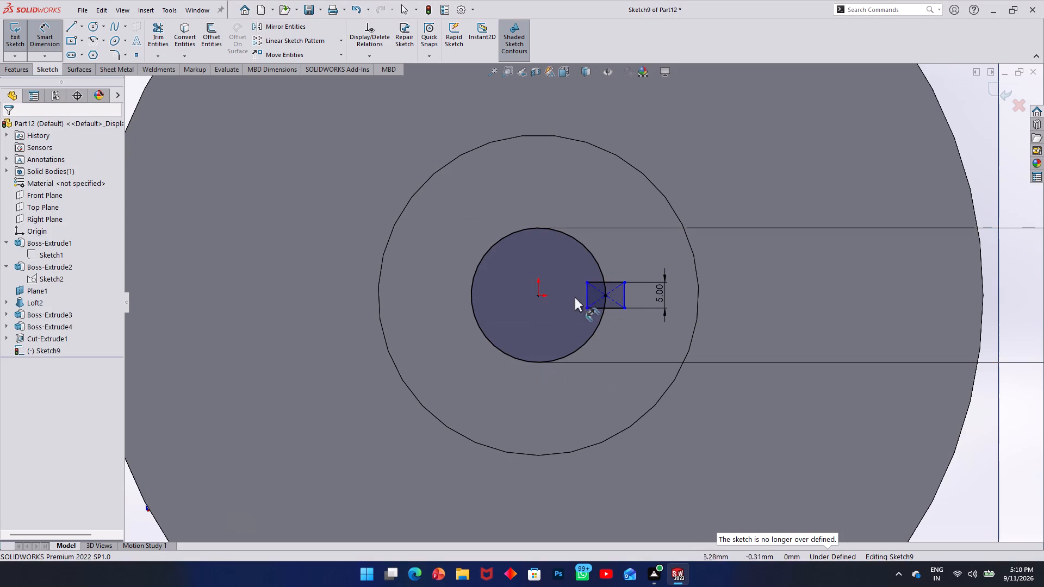
Dimension the horizontal distance from the origin to the rectangle's outer vertical side to 16 mm.
click(540, 295)
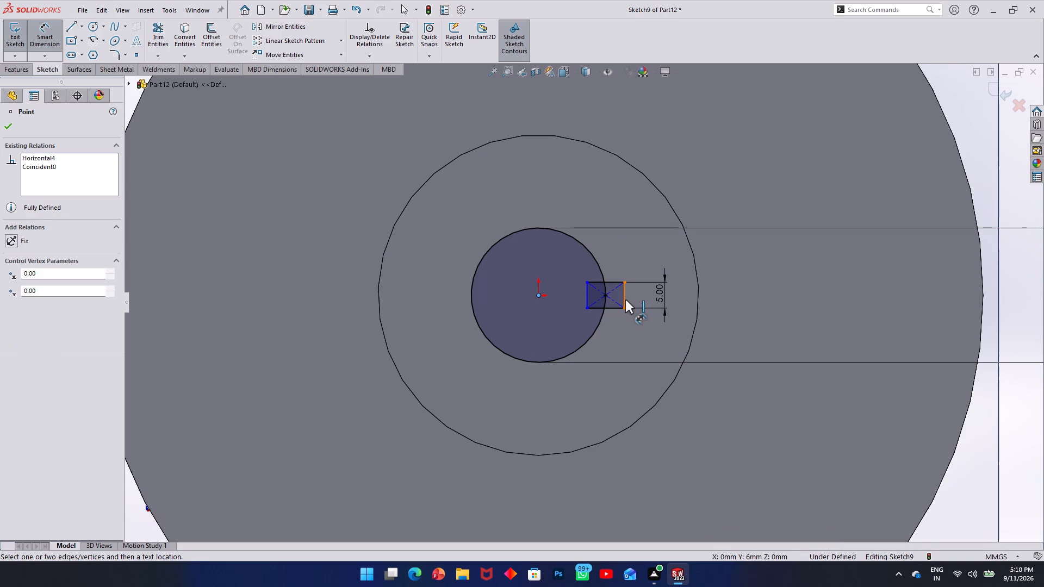
click(625, 299)
click(599, 379)
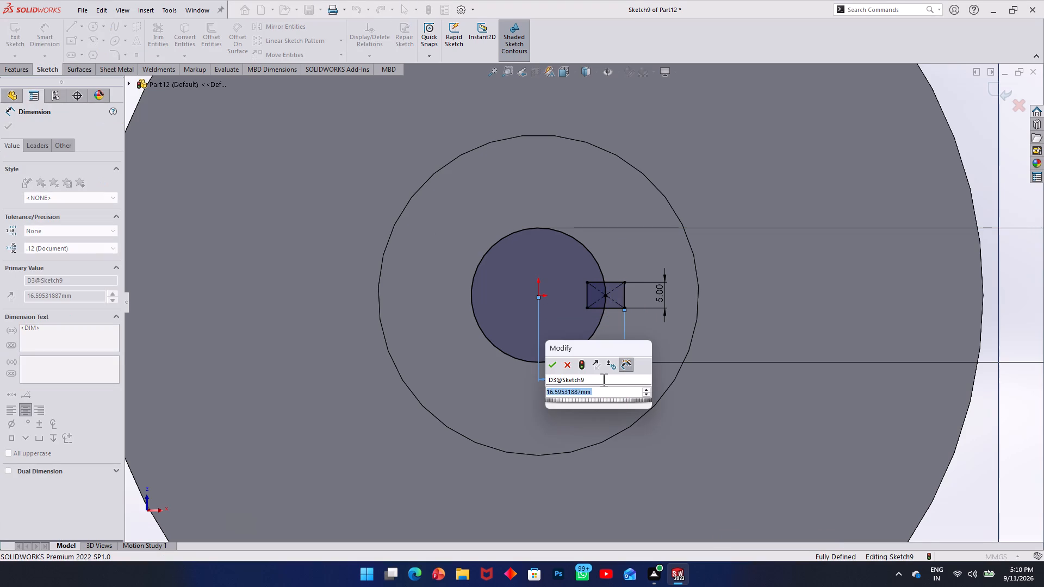
key(1)
key(6)
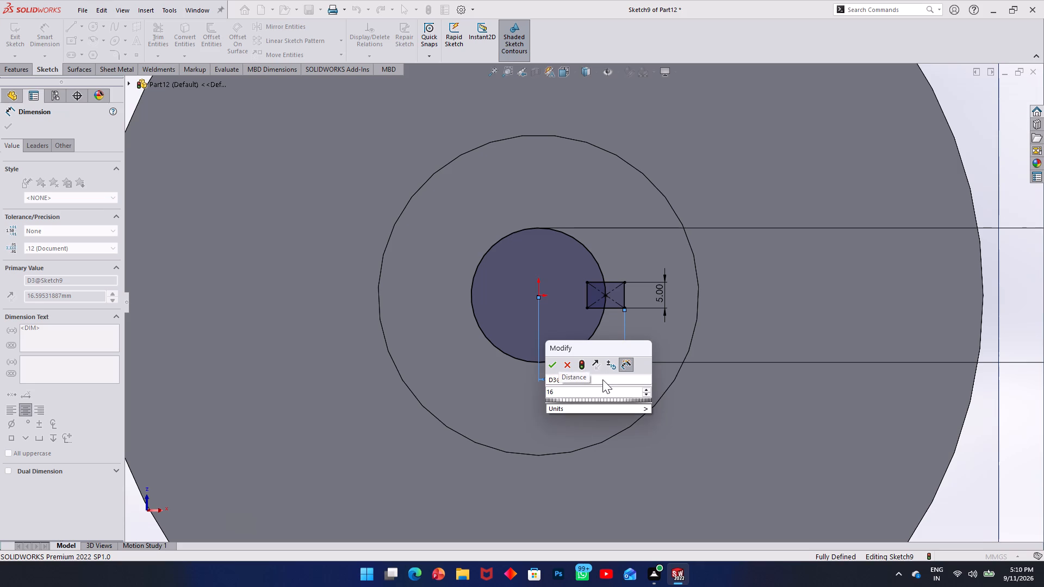
key(Return)
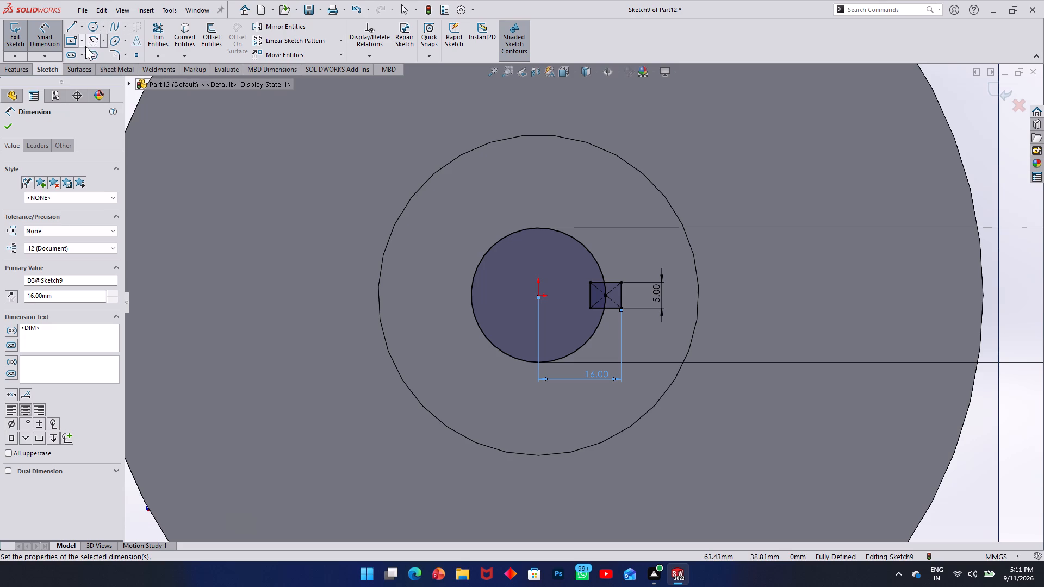
Trim the rectangle's segments inside the circle, the circle's arc within the rectangle and the construction diagonals, leaving one keyed outline.
click(165, 22)
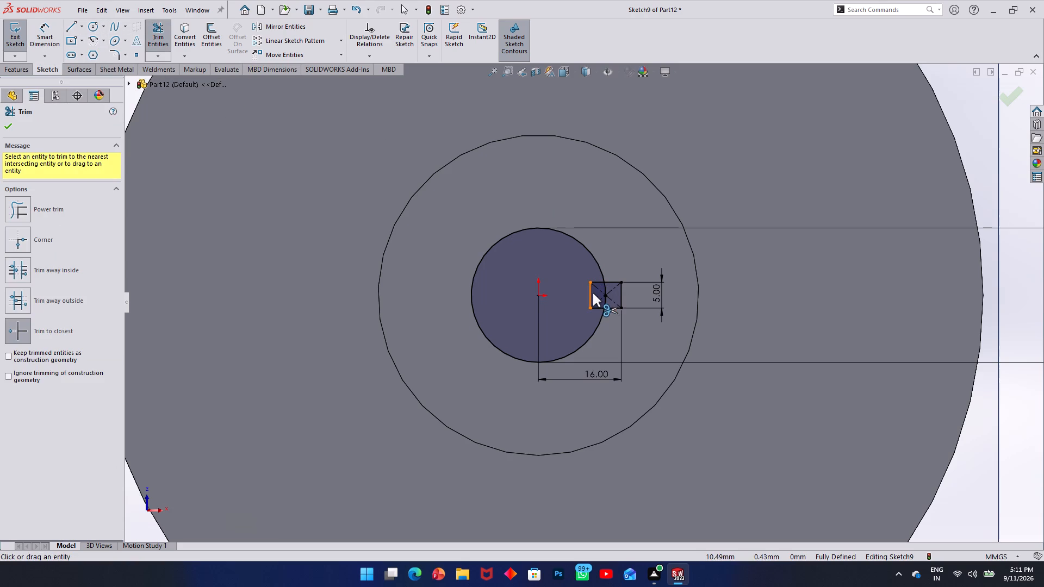
click(591, 293)
click(597, 281)
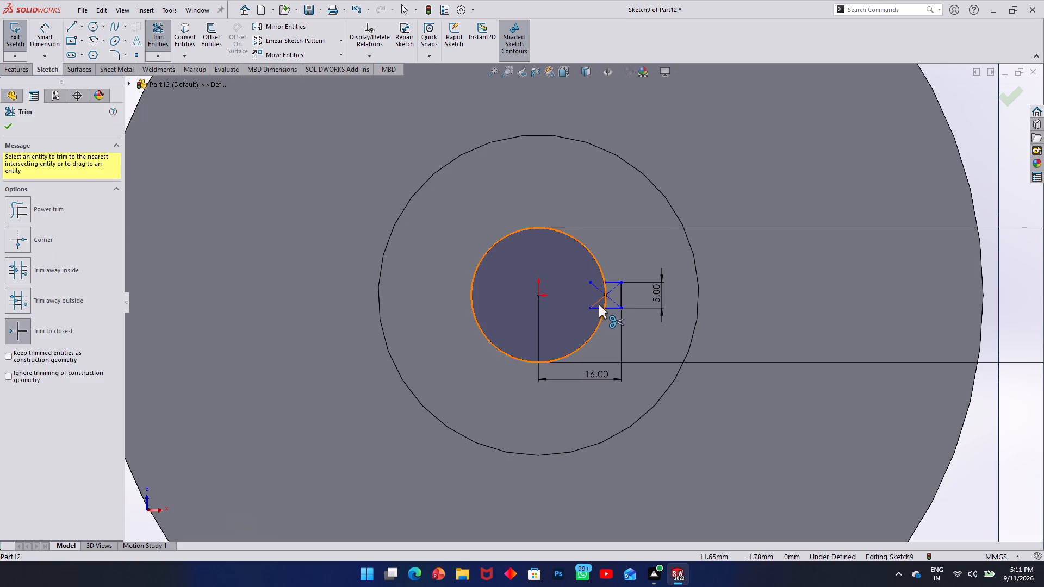
click(598, 304)
click(595, 285)
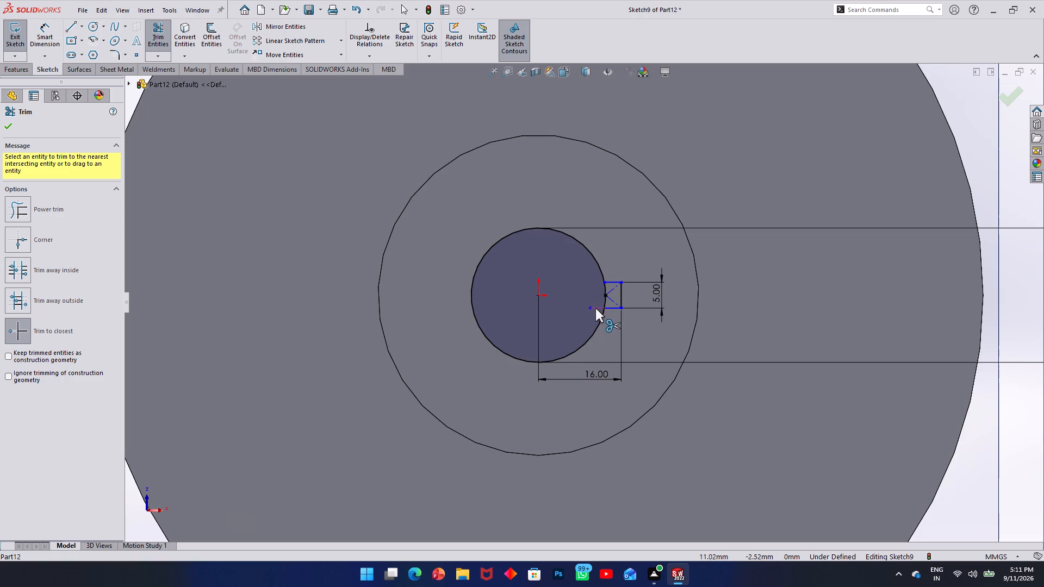
click(594, 308)
click(606, 296)
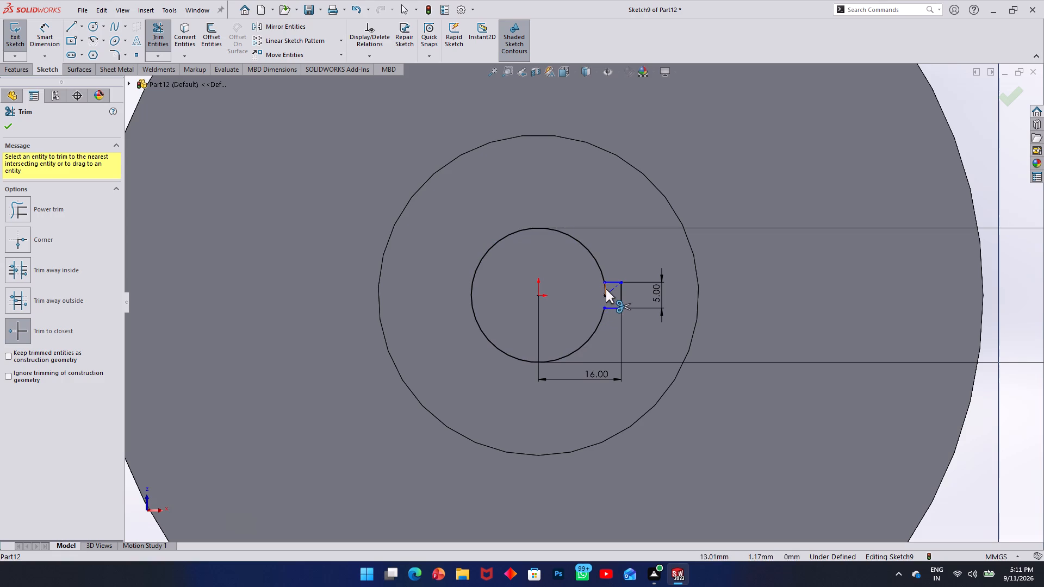
click(606, 289)
click(607, 289)
click(606, 292)
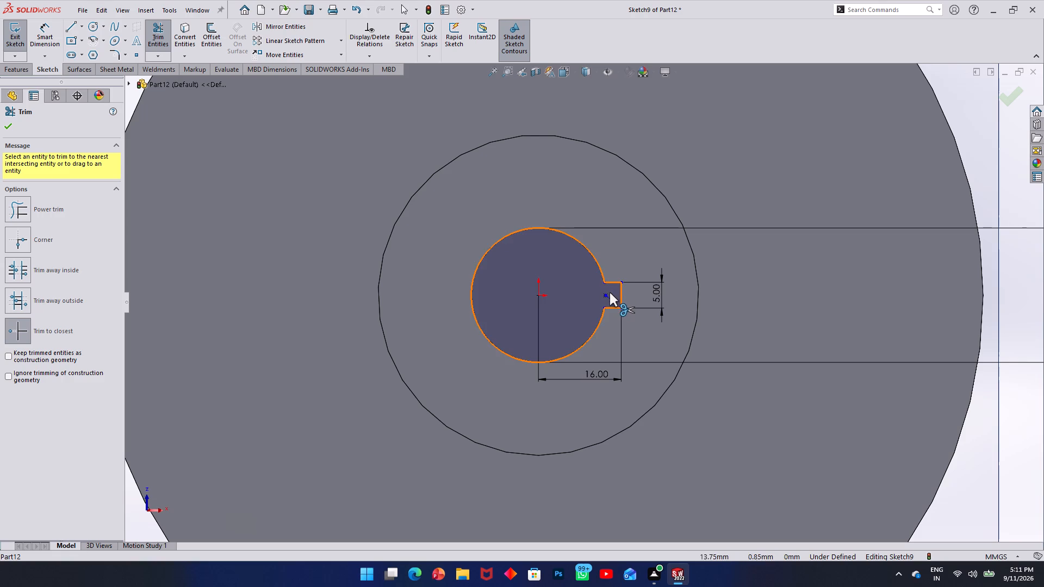
click(604, 293)
click(606, 295)
click(604, 293)
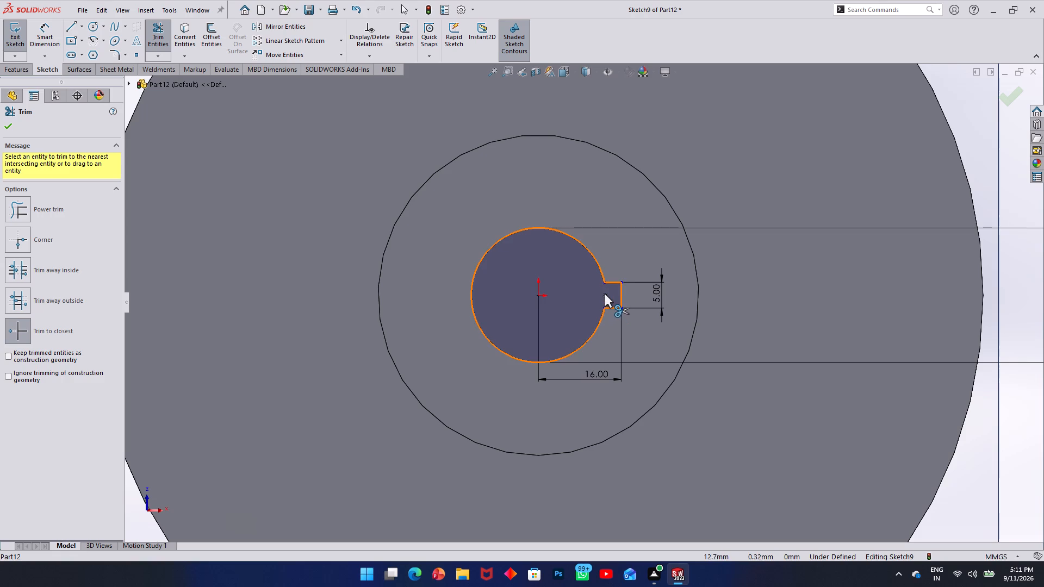
click(606, 298)
key(Escape)
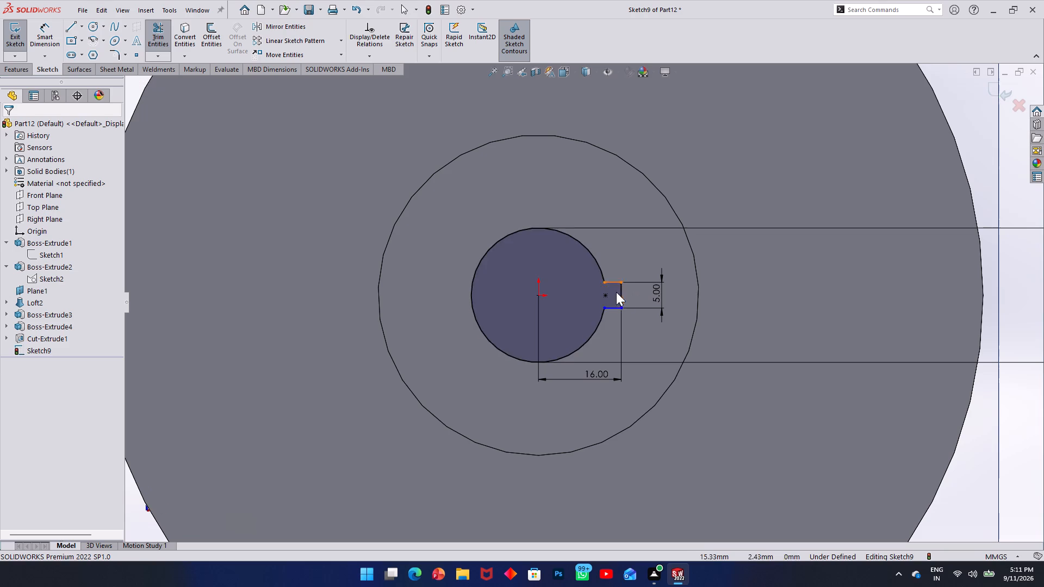
Delete the leftover centre point of the rectangle at the key opening.
click(607, 294)
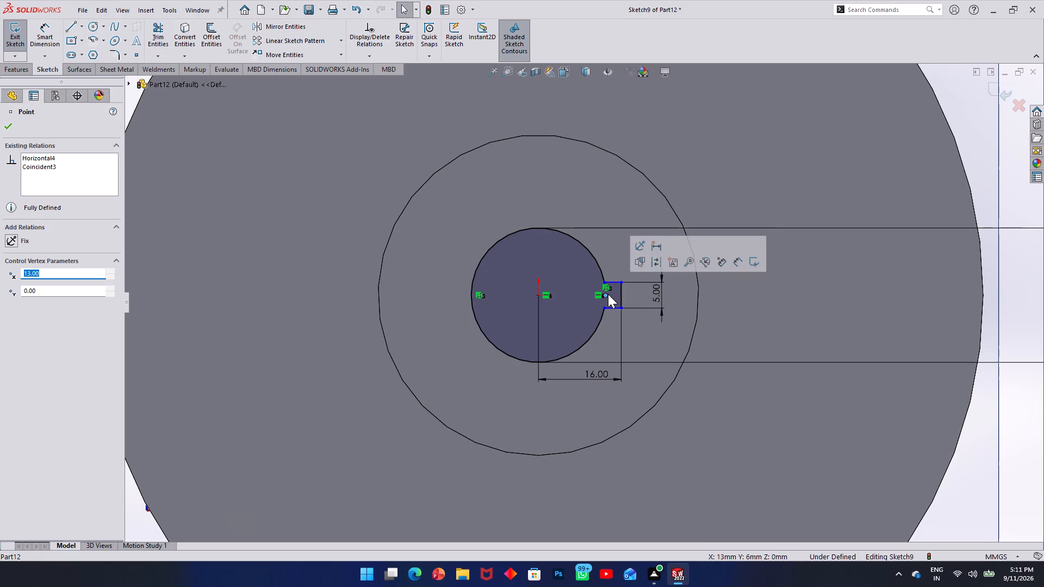
key(Delete)
key(Escape)
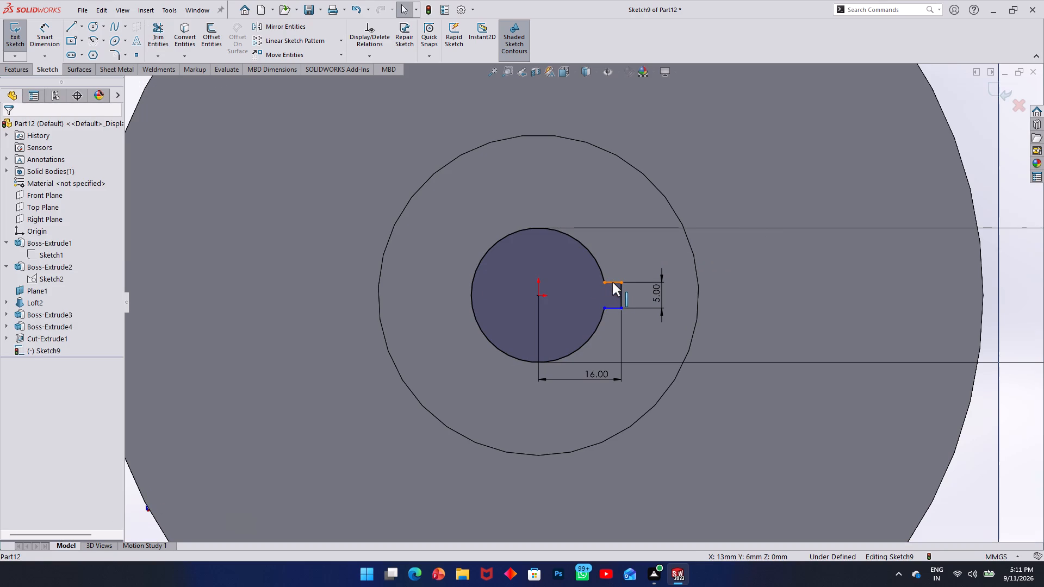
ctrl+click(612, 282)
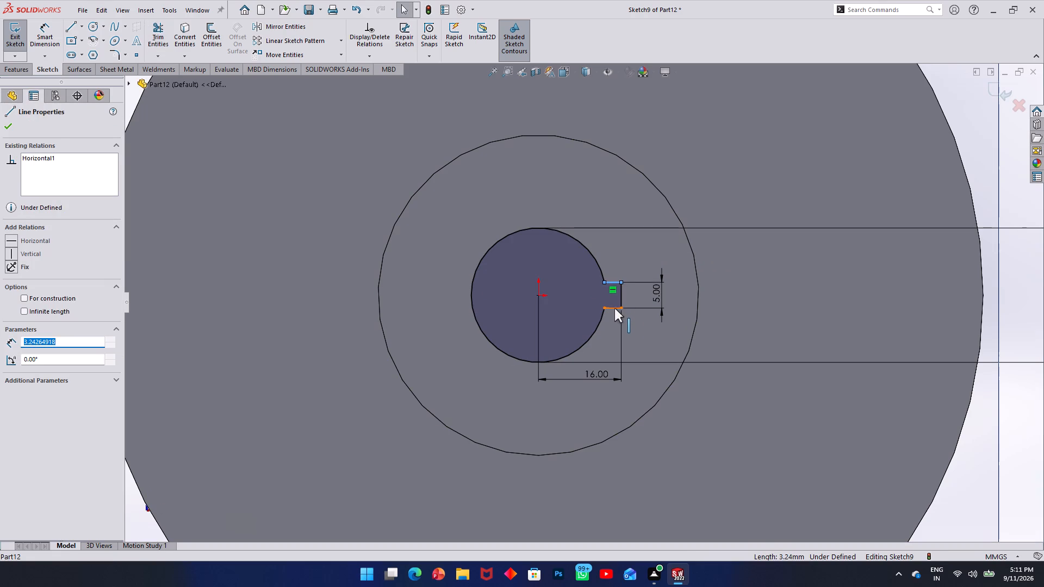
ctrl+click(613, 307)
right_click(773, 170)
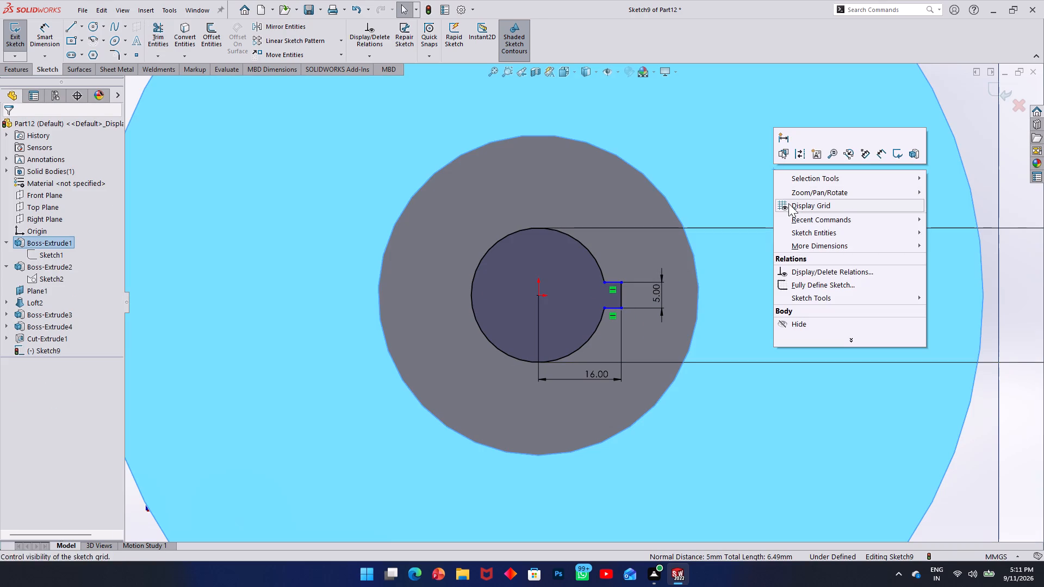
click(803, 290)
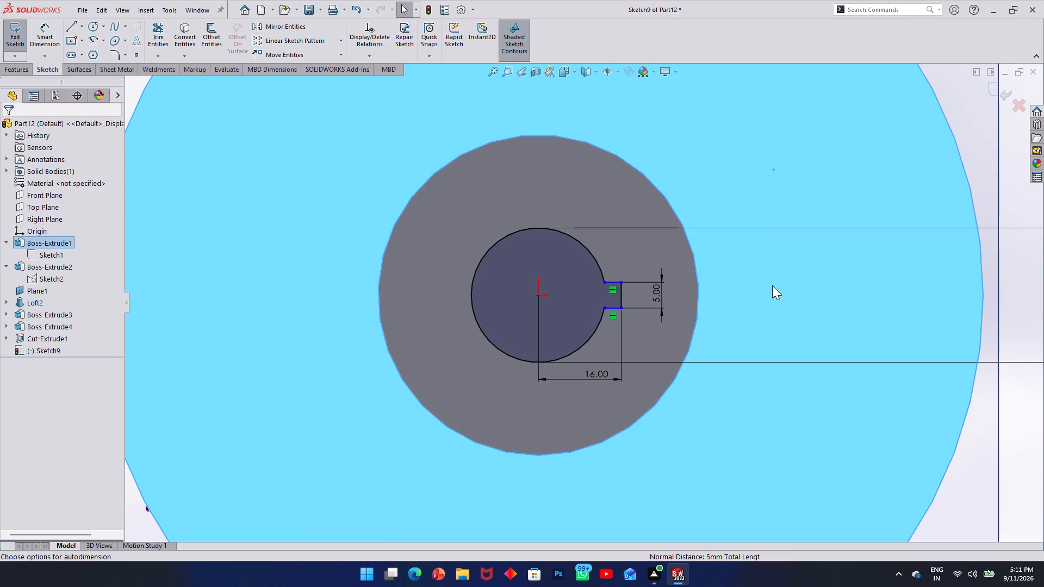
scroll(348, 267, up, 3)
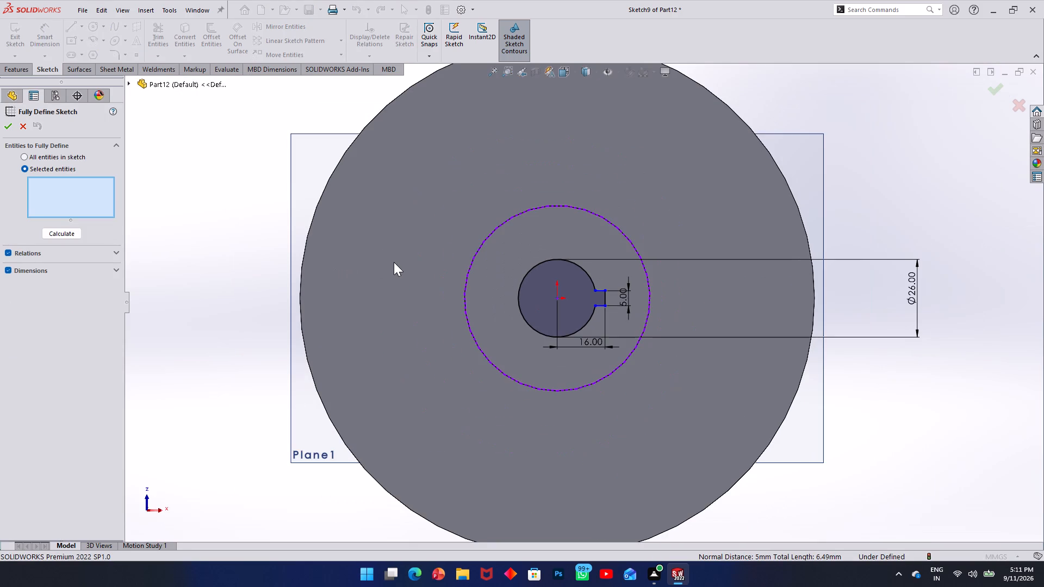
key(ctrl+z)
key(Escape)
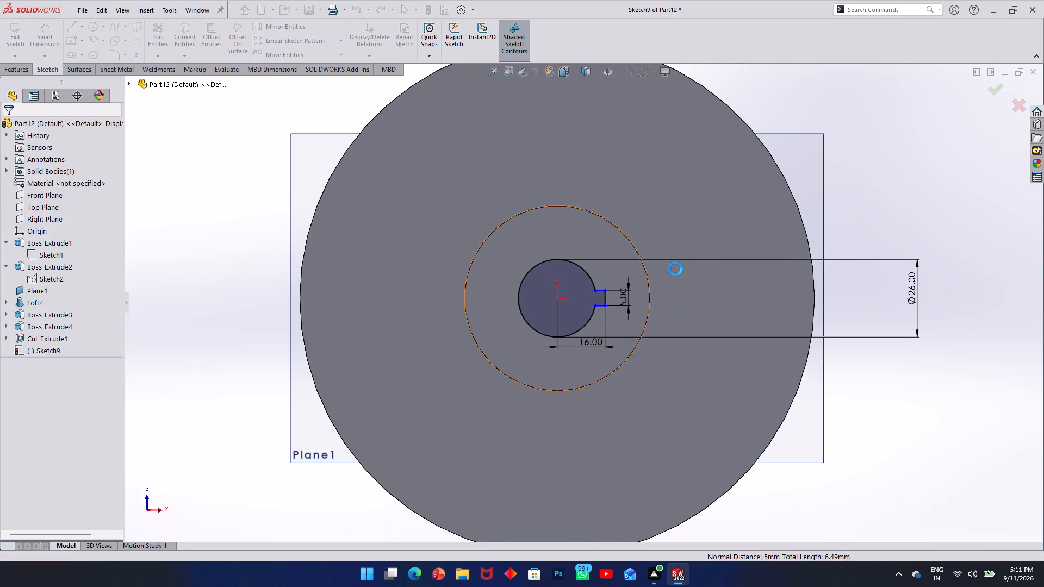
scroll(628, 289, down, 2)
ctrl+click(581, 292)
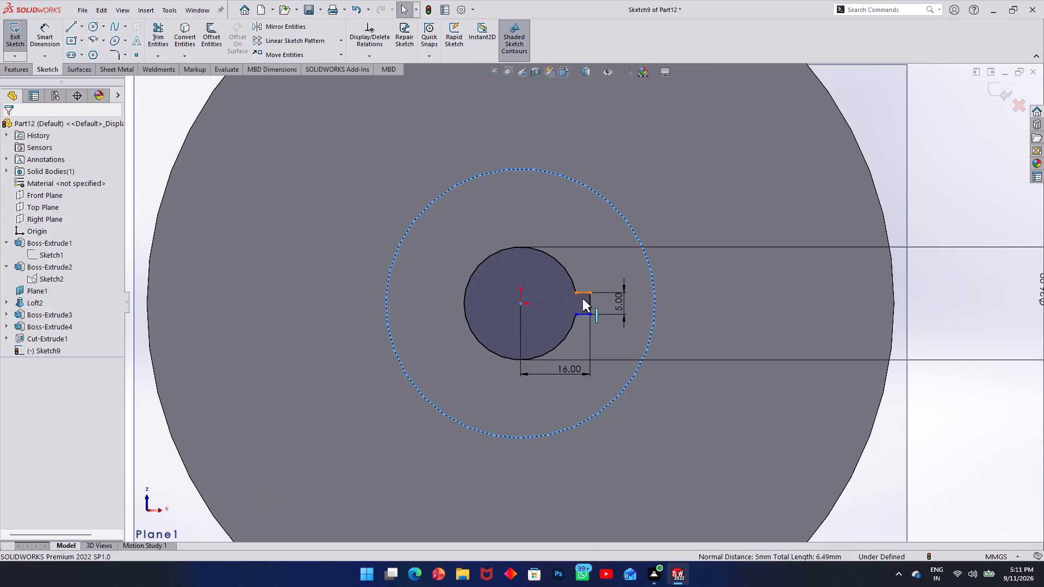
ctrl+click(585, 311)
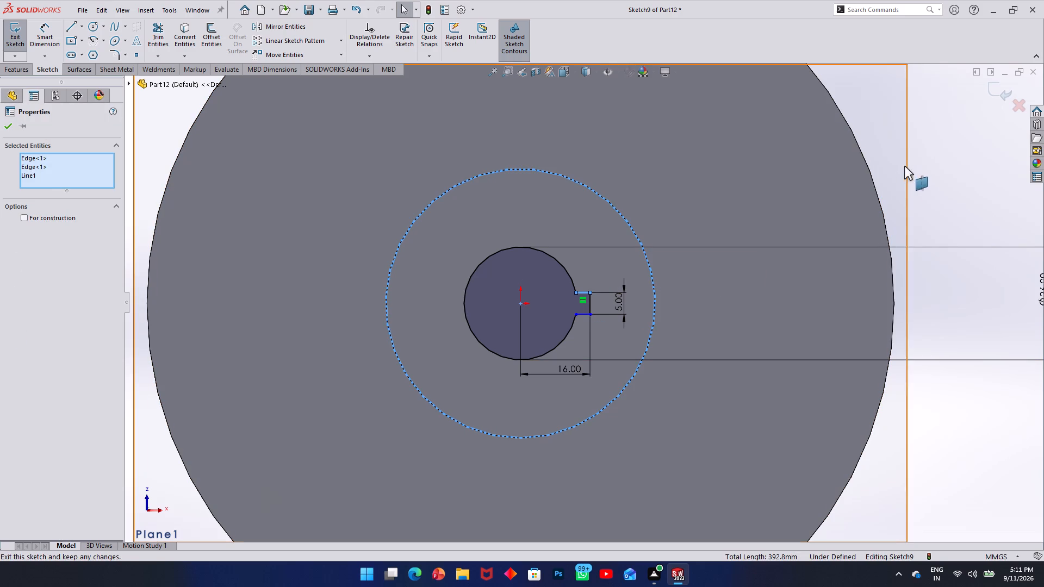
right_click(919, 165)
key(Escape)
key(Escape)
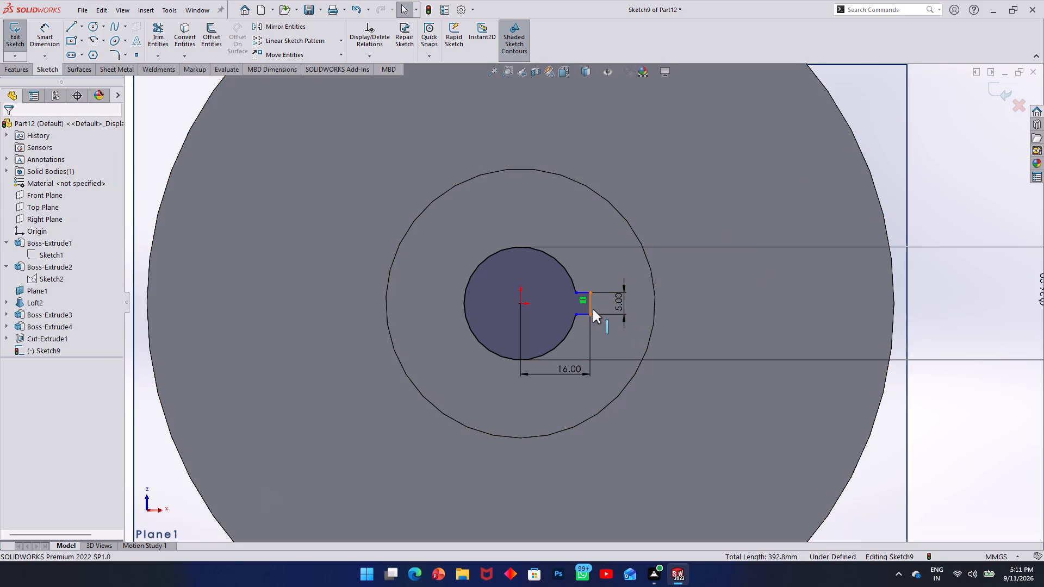
Apply Fully Define Sketch to the key's two horizontal side lines.
ctrl+click(584, 315)
ctrl+click(583, 293)
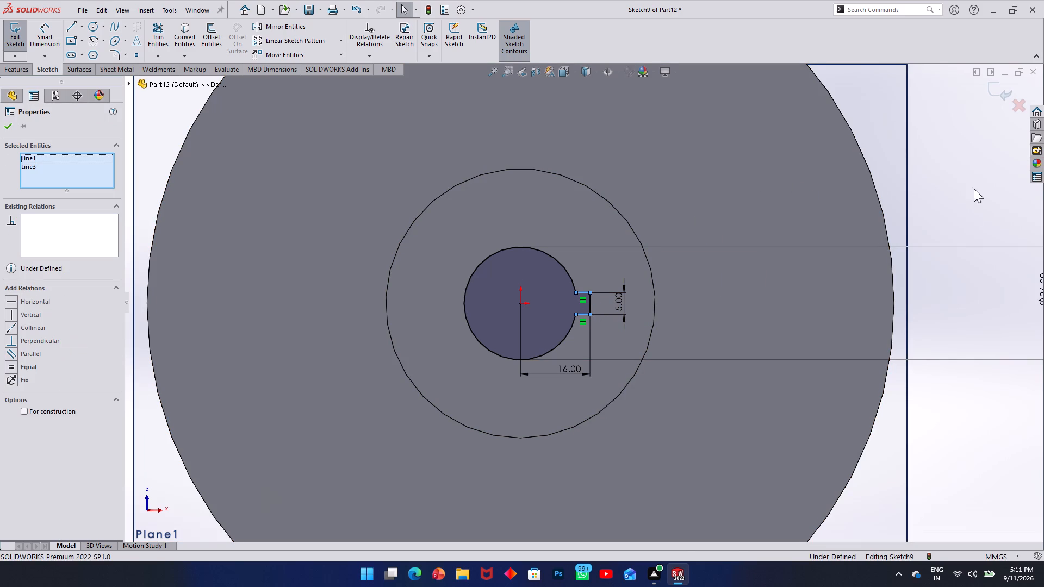
right_click(985, 181)
click(936, 295)
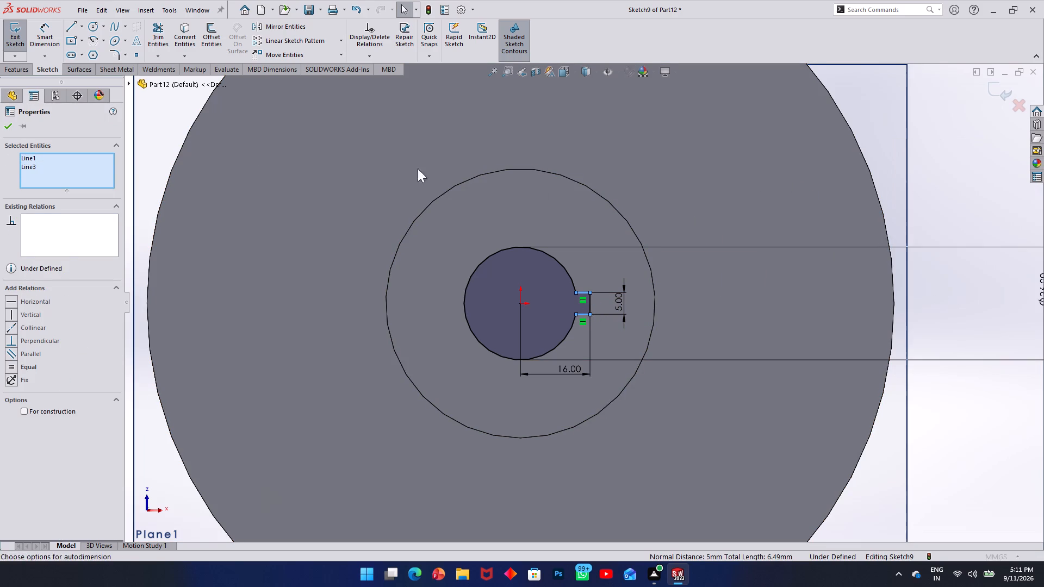
click(6, 130)
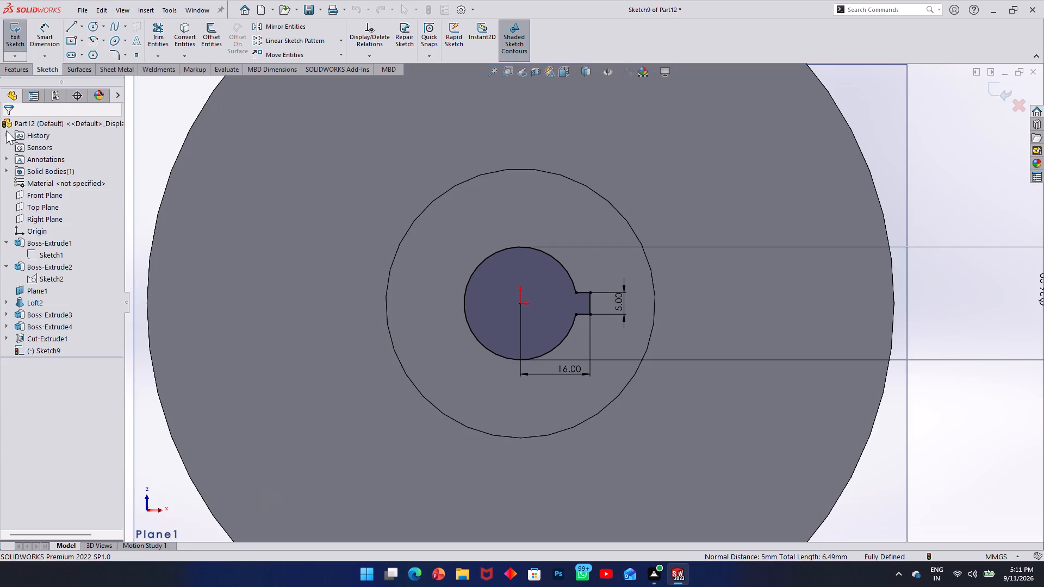
Exit the keyed bore sketch and cut it upward from the recess floor with Extruded Cut, using the Up To Next end condition.
scroll(330, 216, up, 3)
middle_drag(373, 192, 464, 232)
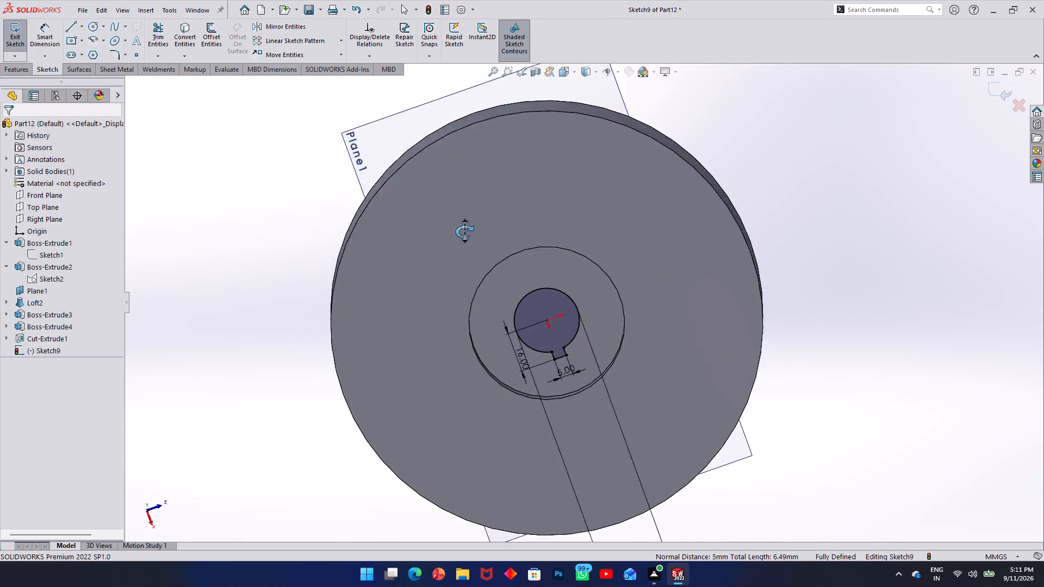
middle_drag(464, 232, 367, 335)
scroll(366, 328, up, 1)
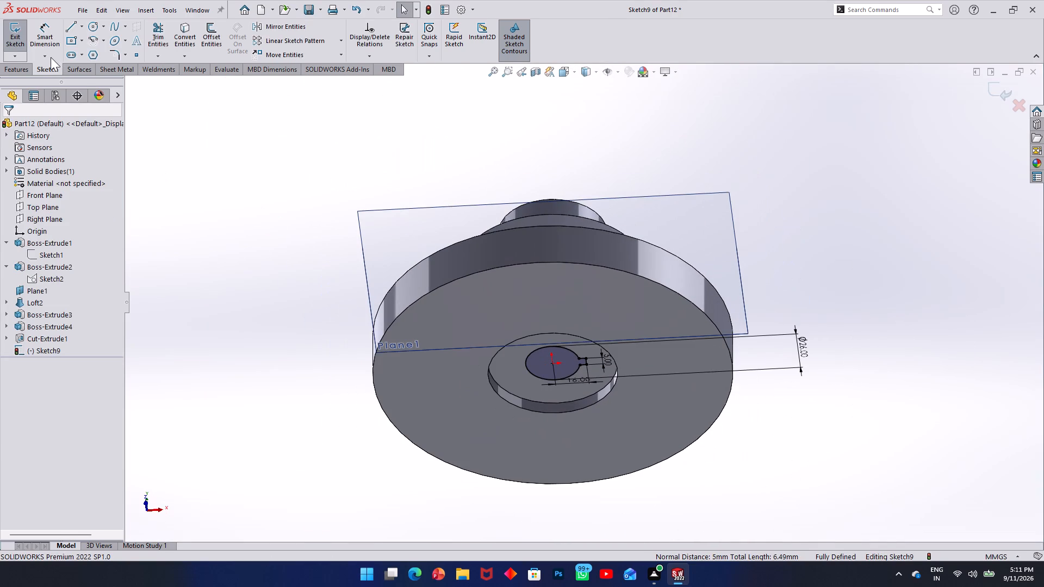
click(14, 32)
click(16, 70)
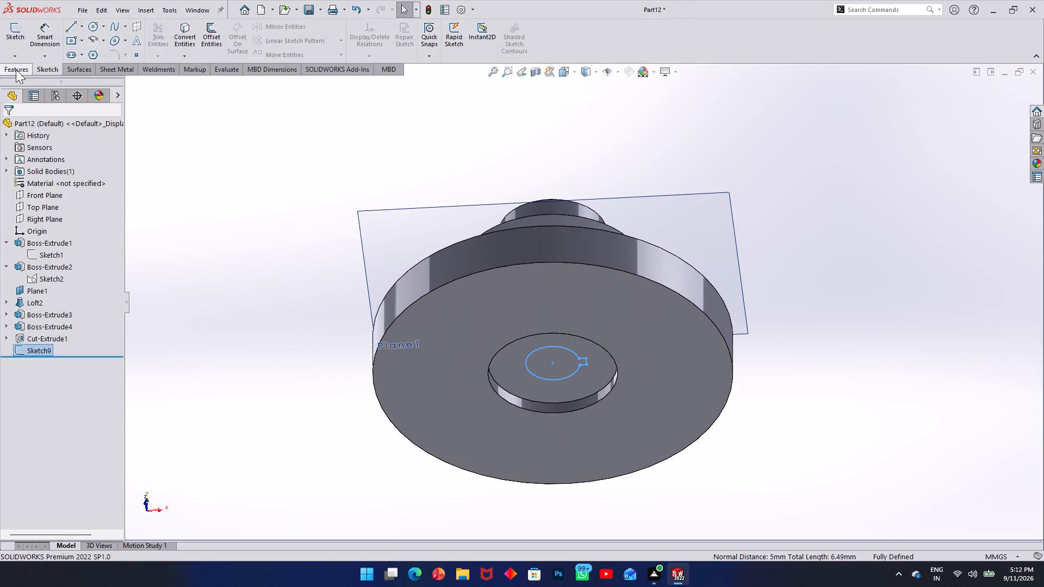
click(170, 27)
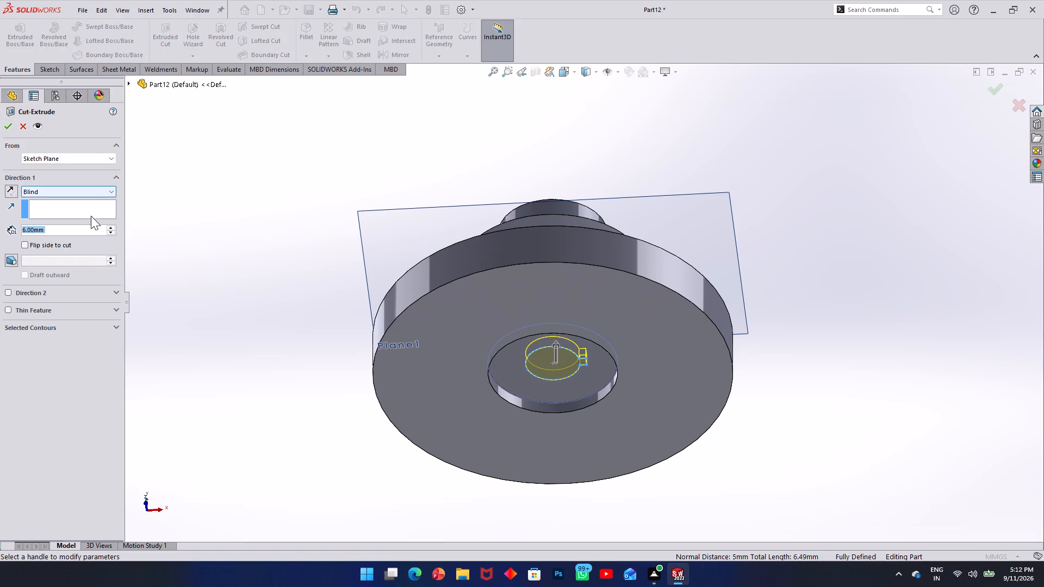
click(110, 193)
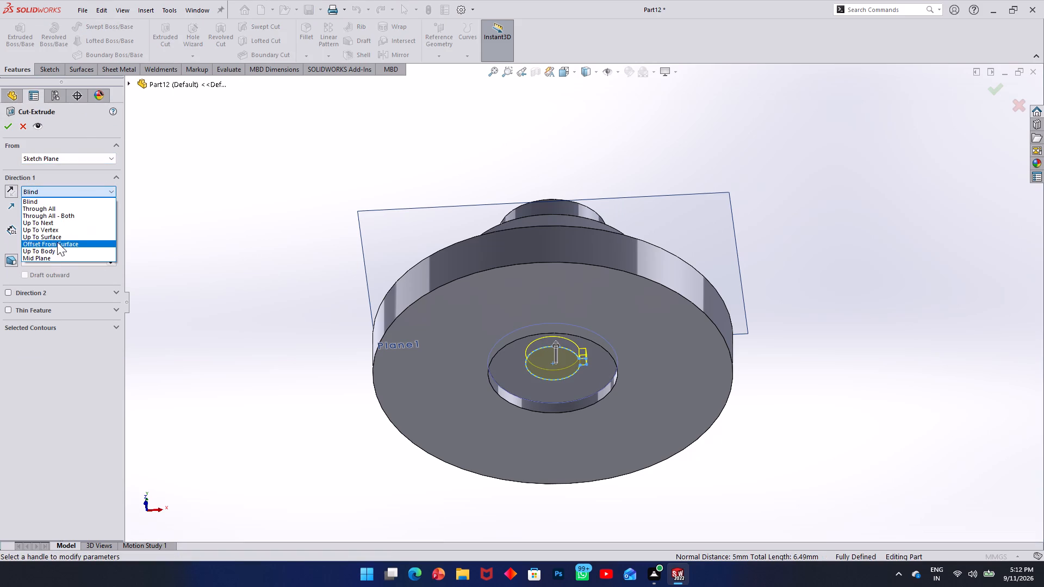
click(58, 221)
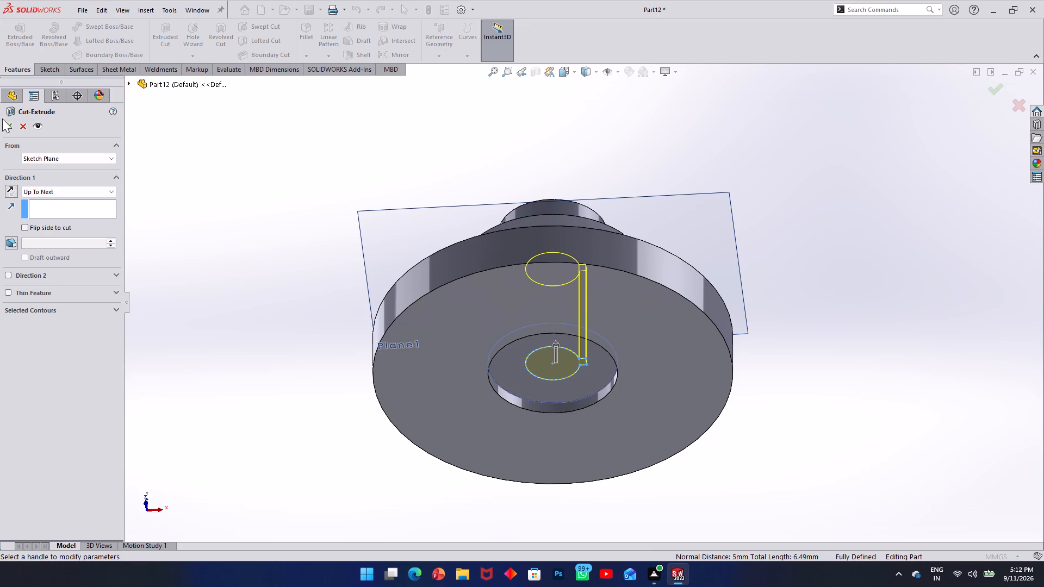
click(3, 125)
Examine the keyed bore cut from the collar side, the profile and the underside of the part.
scroll(317, 216, up, 3)
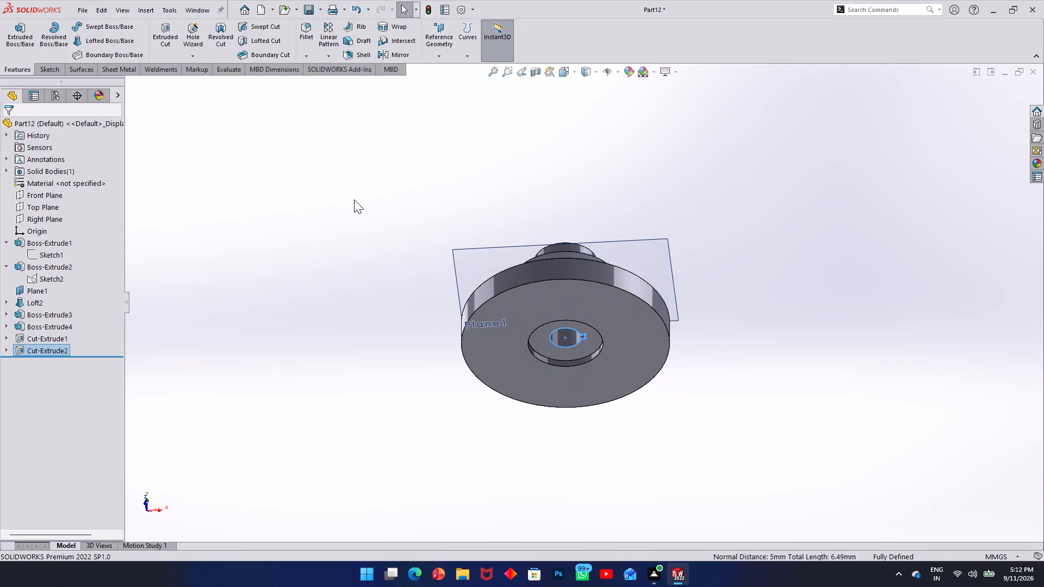
middle_drag(353, 199, 368, 407)
scroll(341, 234, up, 1)
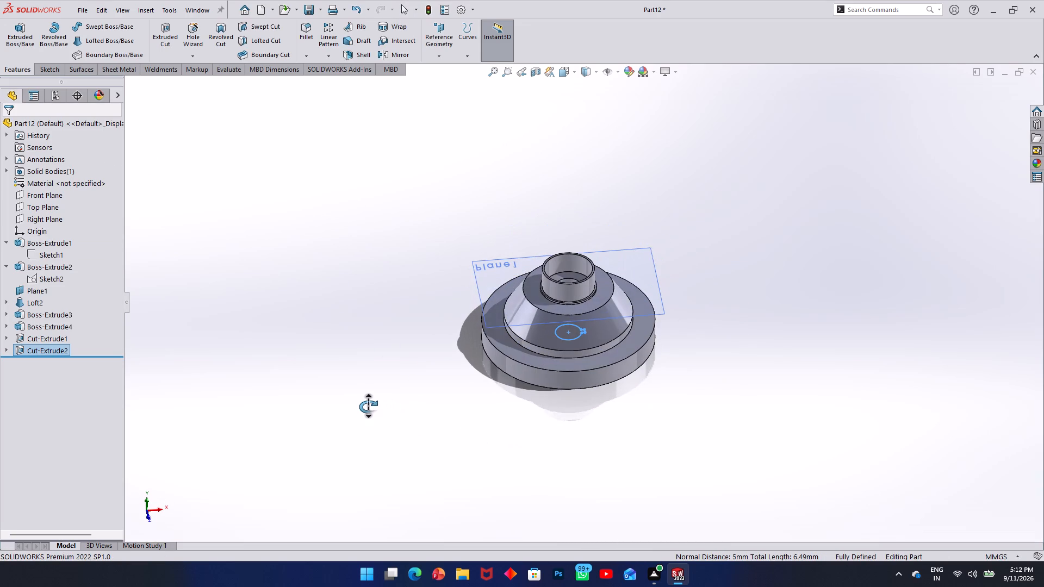
middle_drag(368, 407, 367, 407)
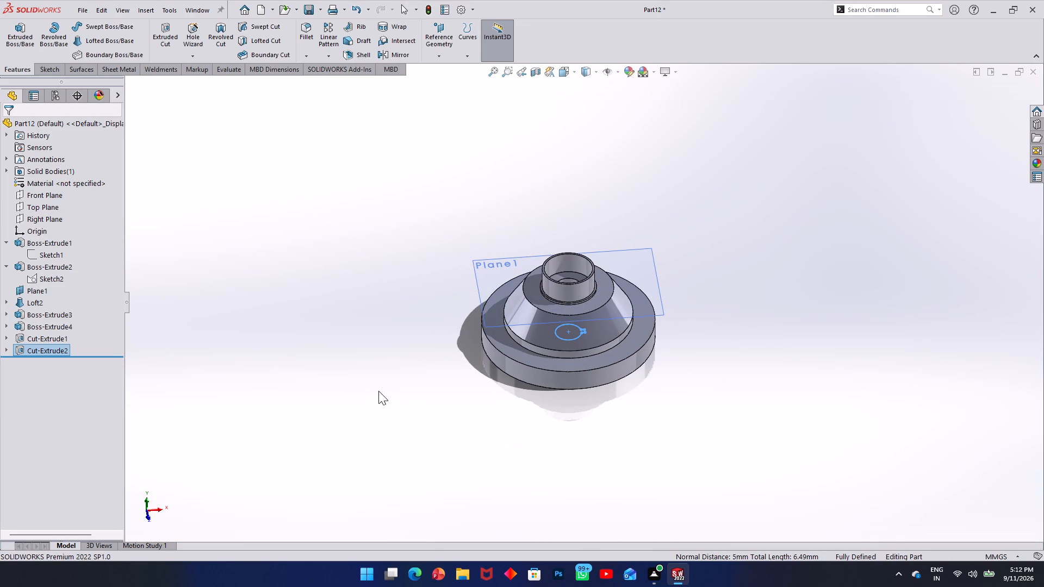
click(406, 419)
click(451, 338)
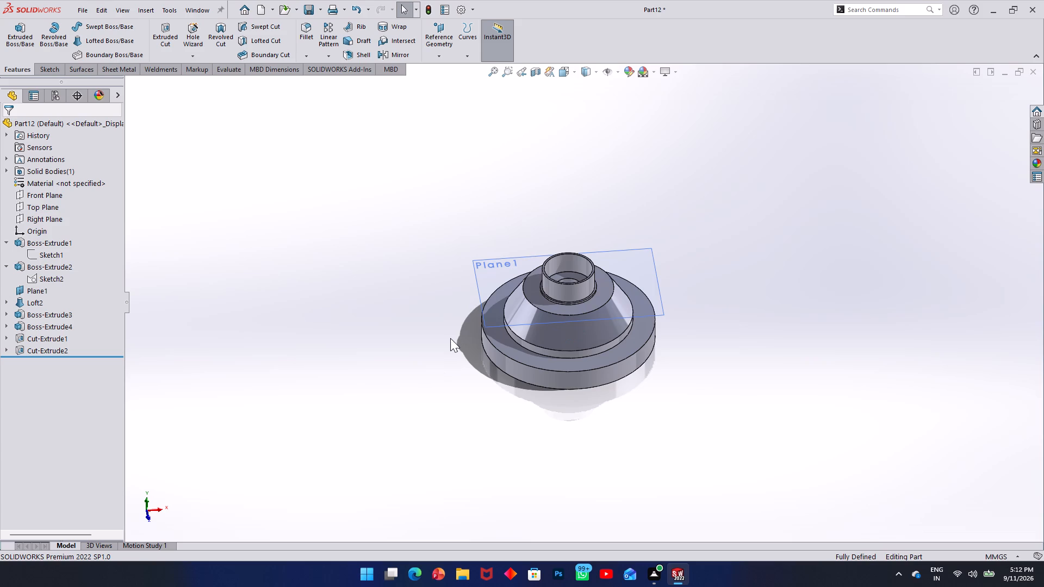
middle_drag(480, 289, 466, 178)
scroll(538, 293, down, 2)
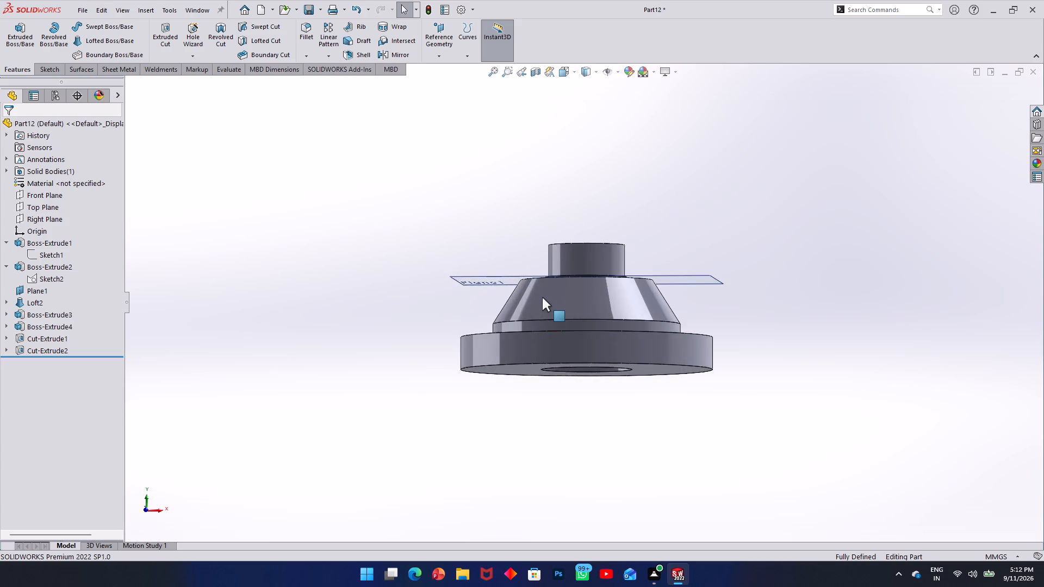
scroll(542, 297, up, 3)
scroll(580, 343, up, 1)
middle_drag(580, 343, 558, 170)
scroll(612, 276, down, 3)
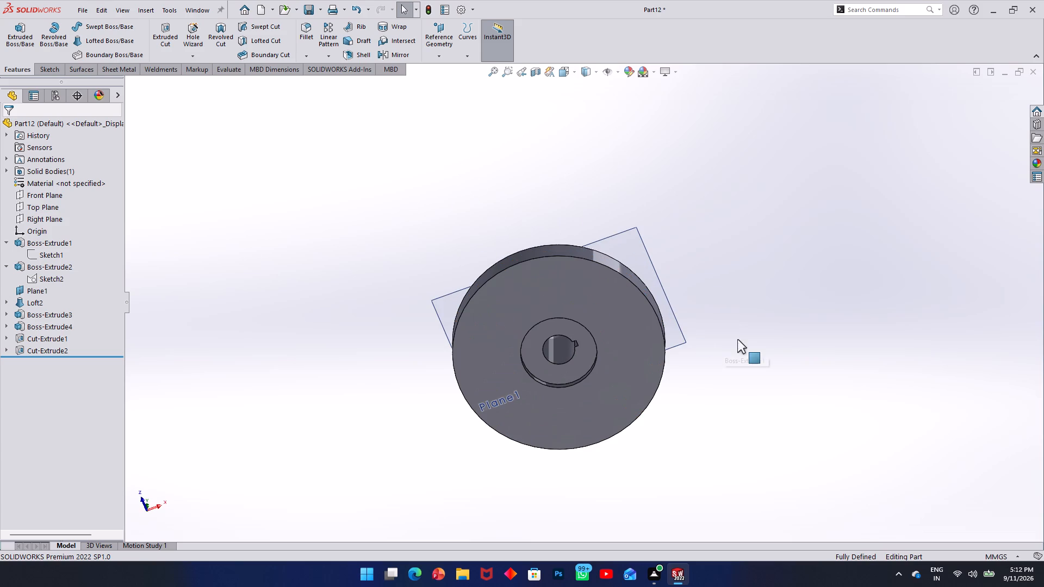
click(737, 339)
middle_drag(663, 288, 456, 562)
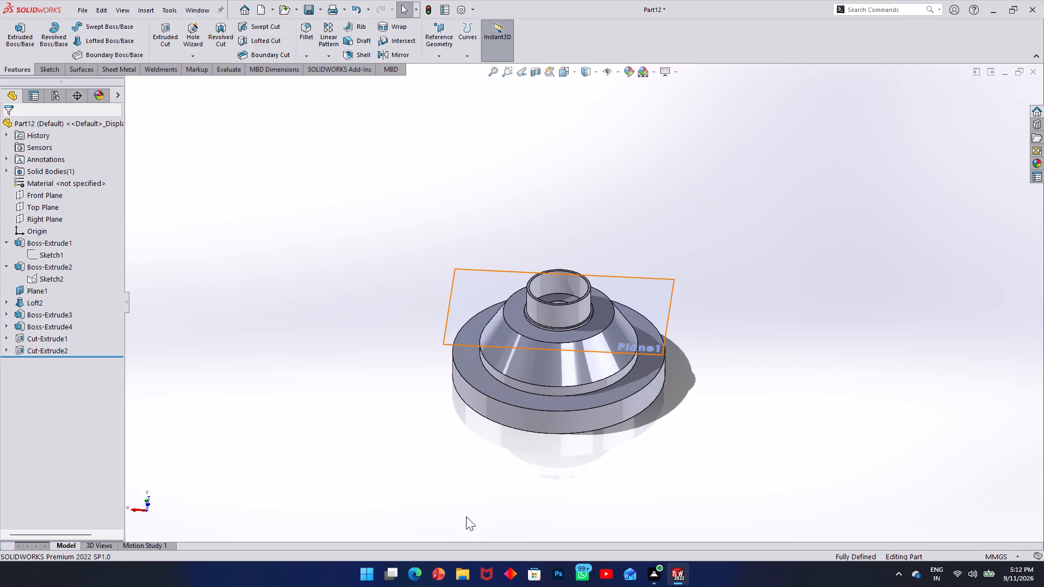
Save the part as "body" in the milling jig folder.
key(ctrl+s)
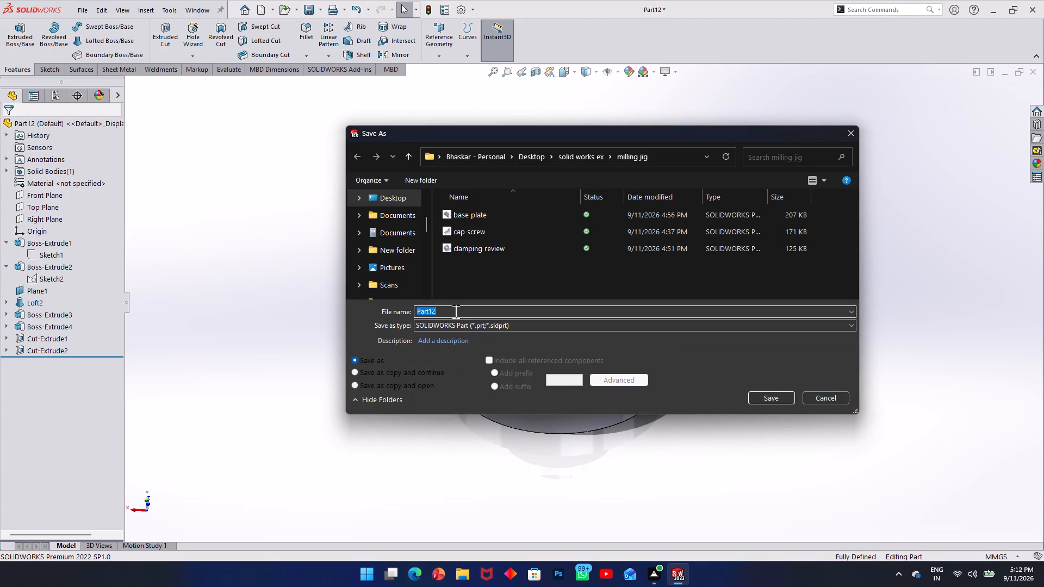
key(BackSpace)
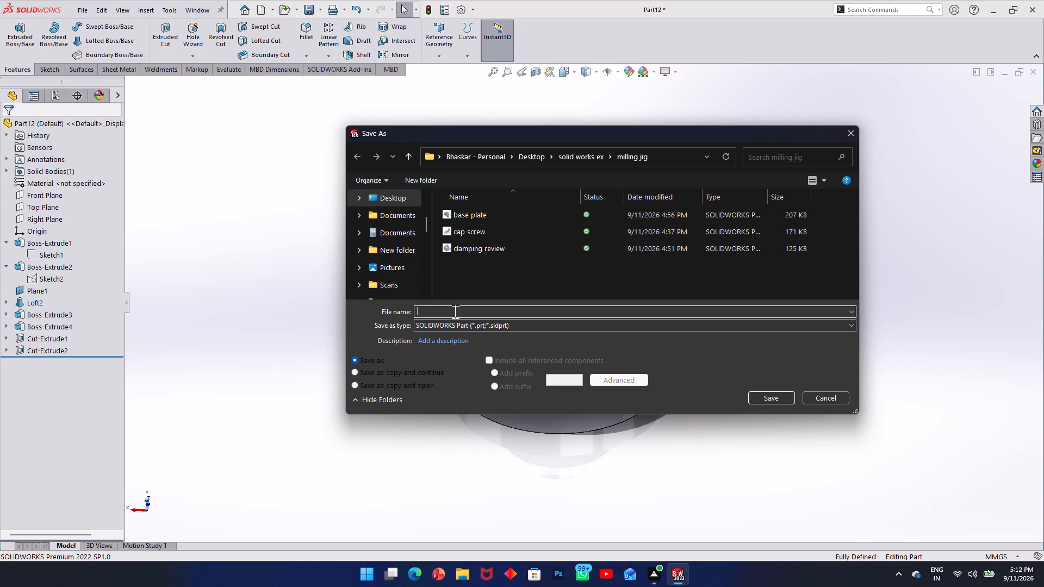
text(body)
click(775, 396)
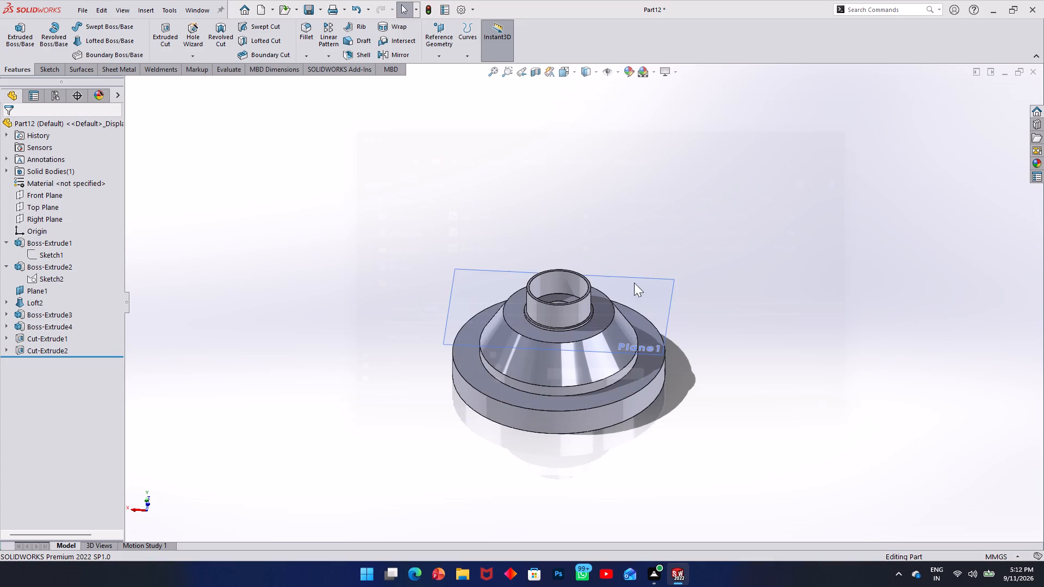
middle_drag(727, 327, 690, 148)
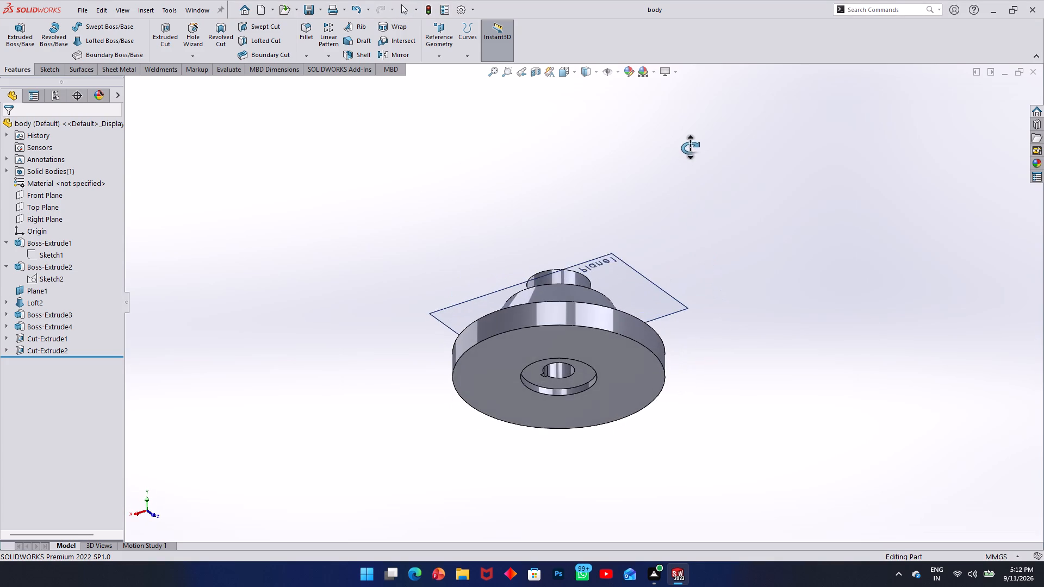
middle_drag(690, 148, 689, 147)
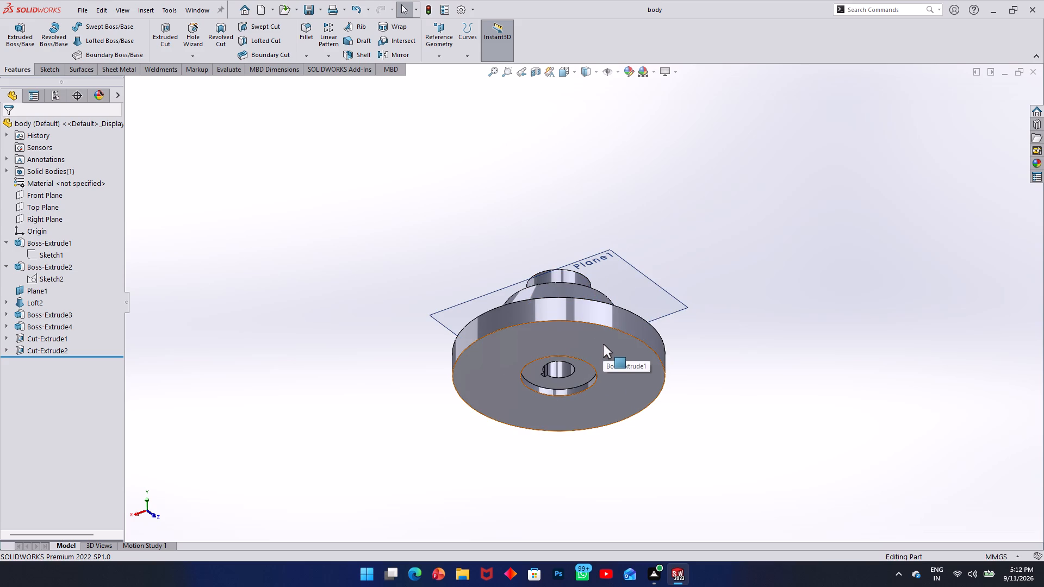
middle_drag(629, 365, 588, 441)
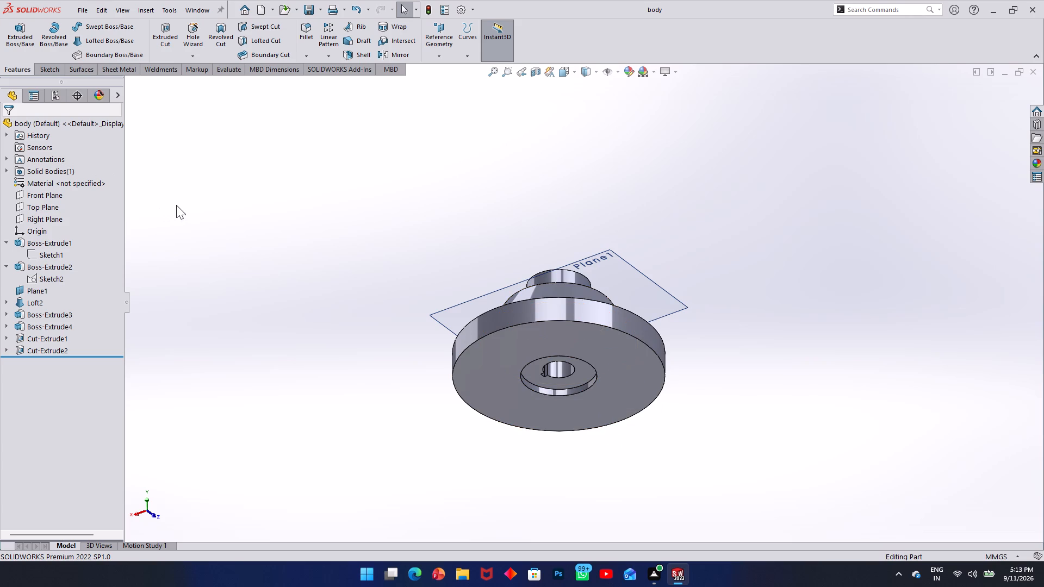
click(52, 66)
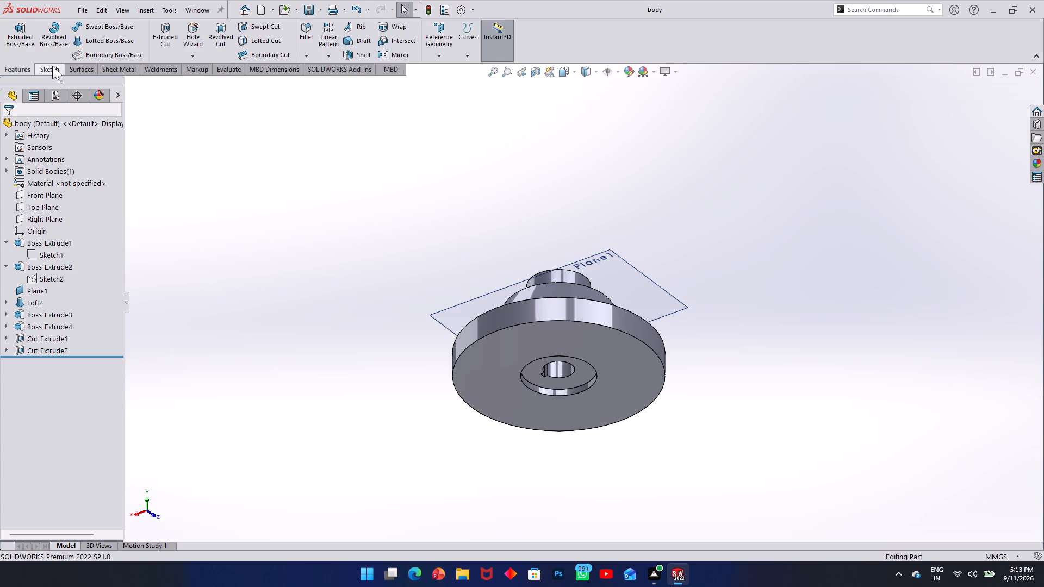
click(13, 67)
Save the body part again.
key(ctrl+s)
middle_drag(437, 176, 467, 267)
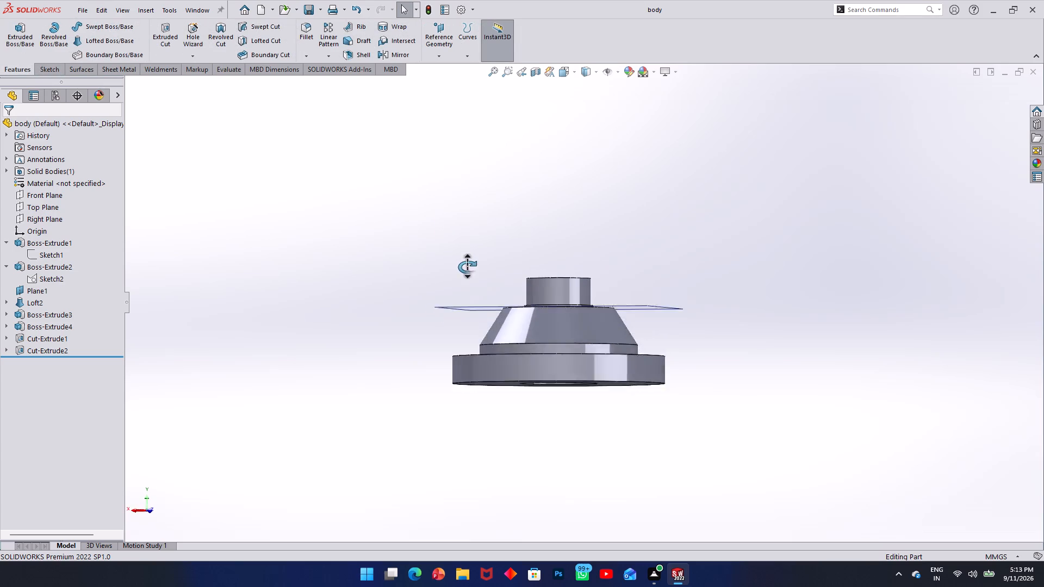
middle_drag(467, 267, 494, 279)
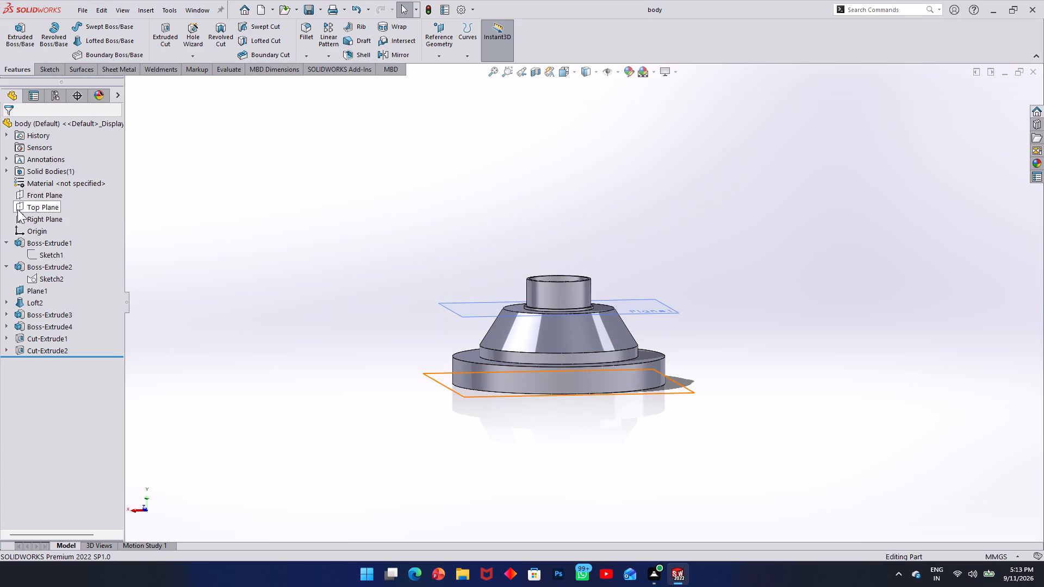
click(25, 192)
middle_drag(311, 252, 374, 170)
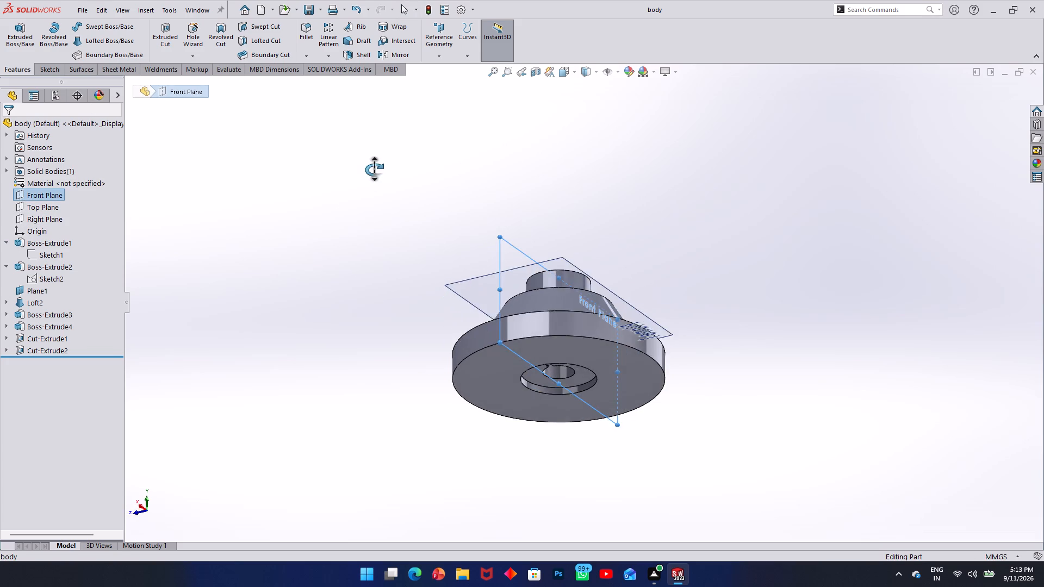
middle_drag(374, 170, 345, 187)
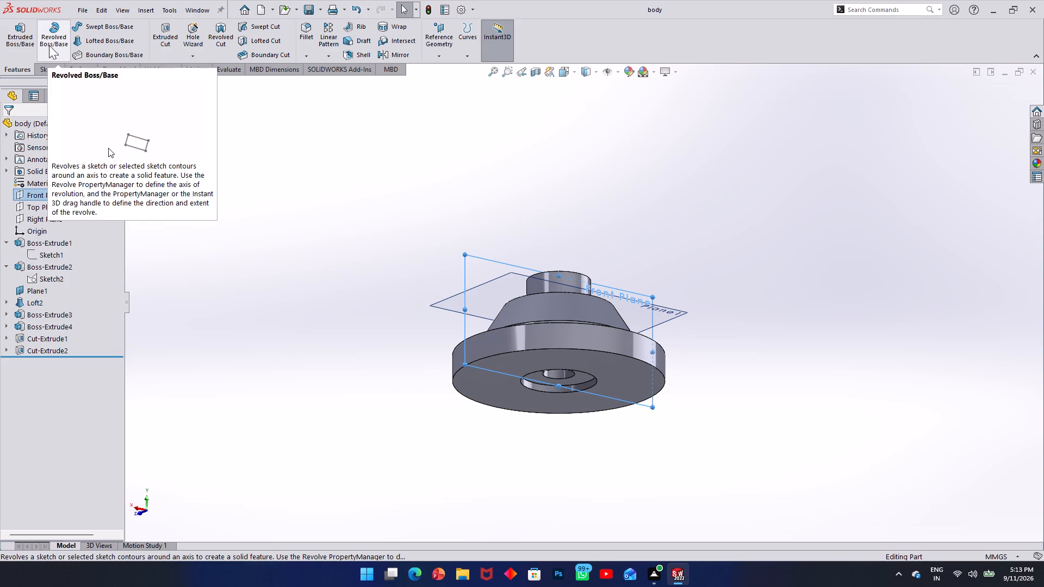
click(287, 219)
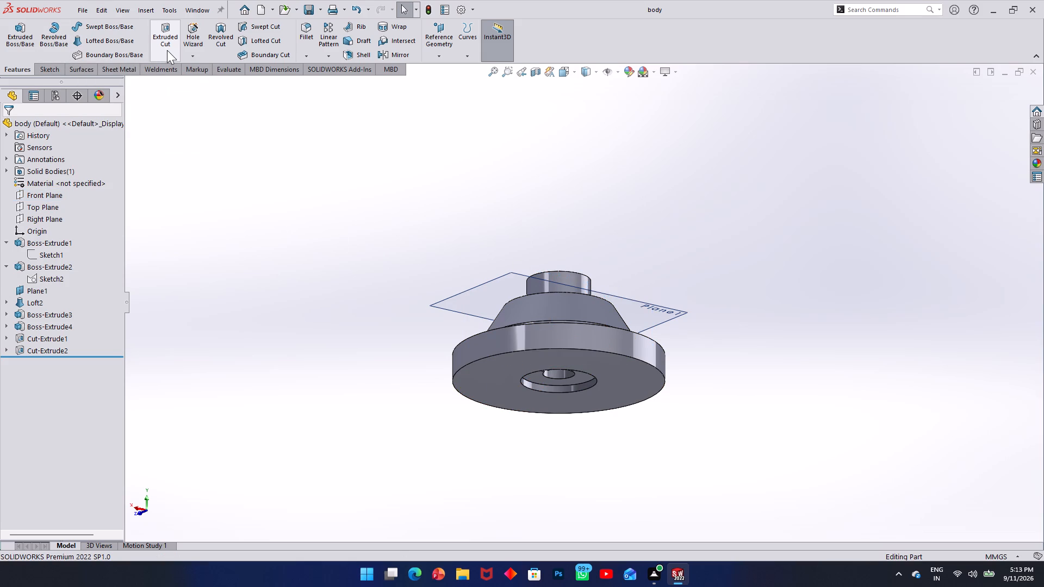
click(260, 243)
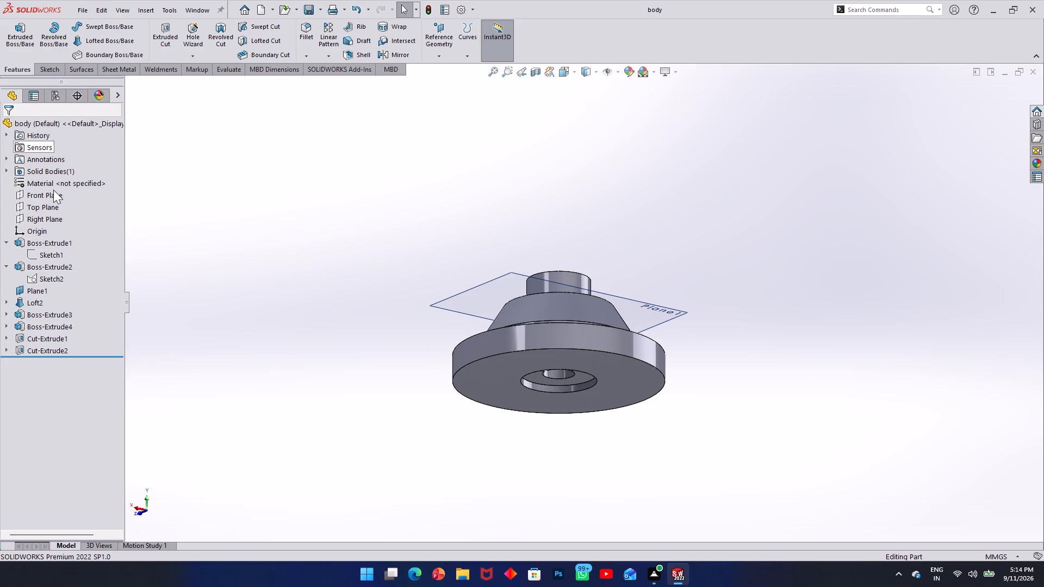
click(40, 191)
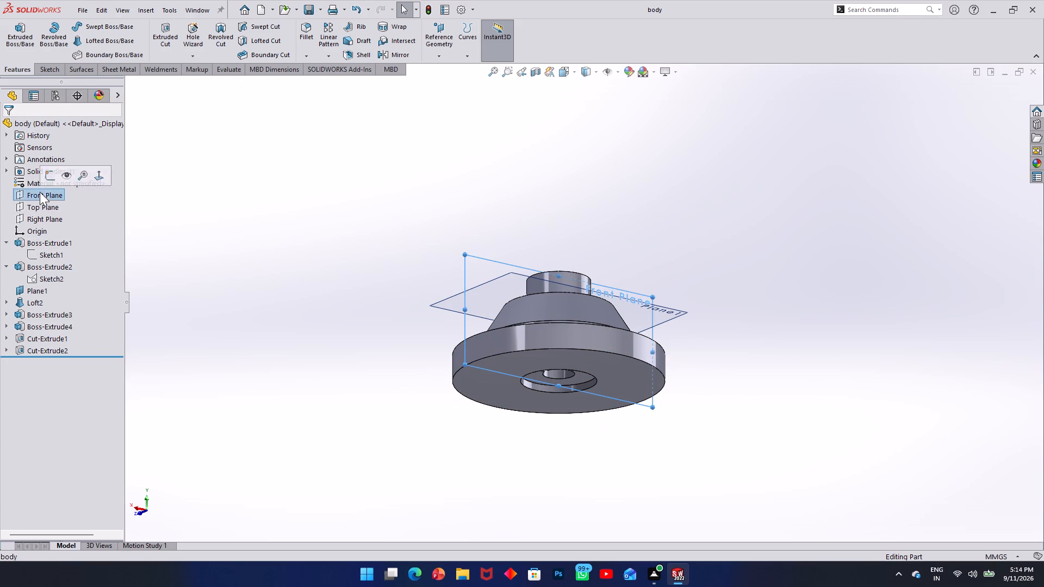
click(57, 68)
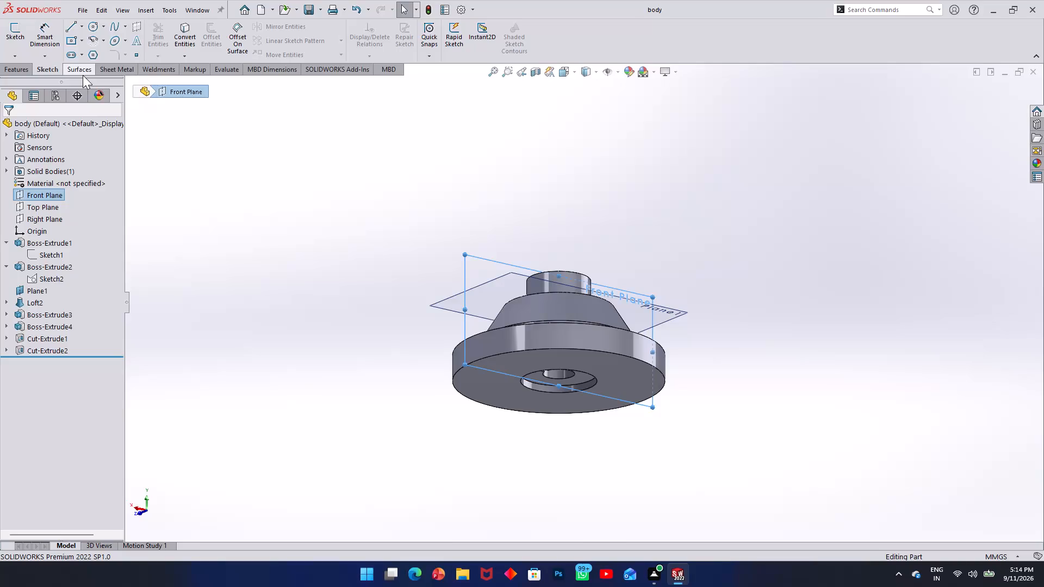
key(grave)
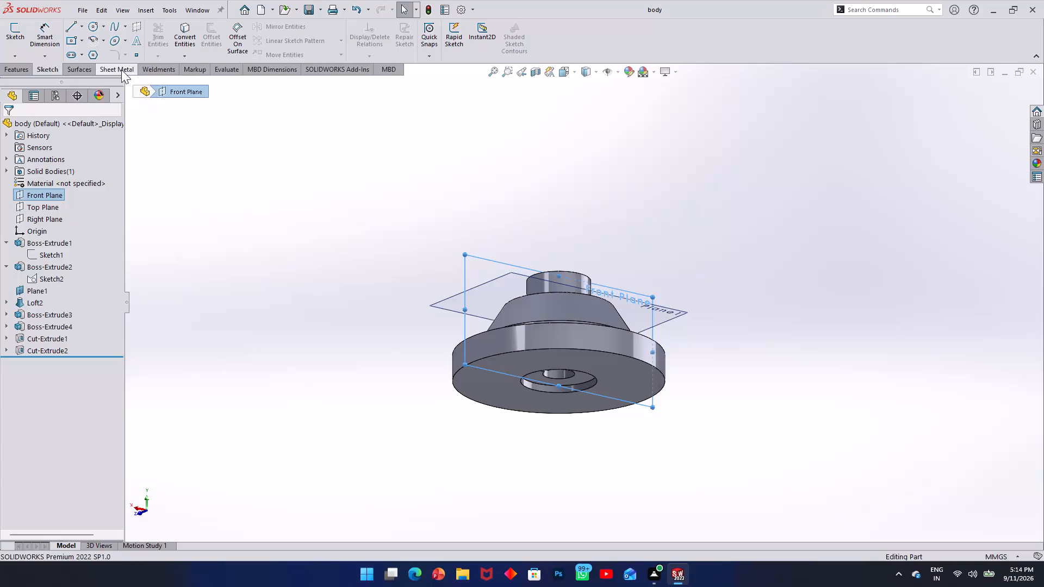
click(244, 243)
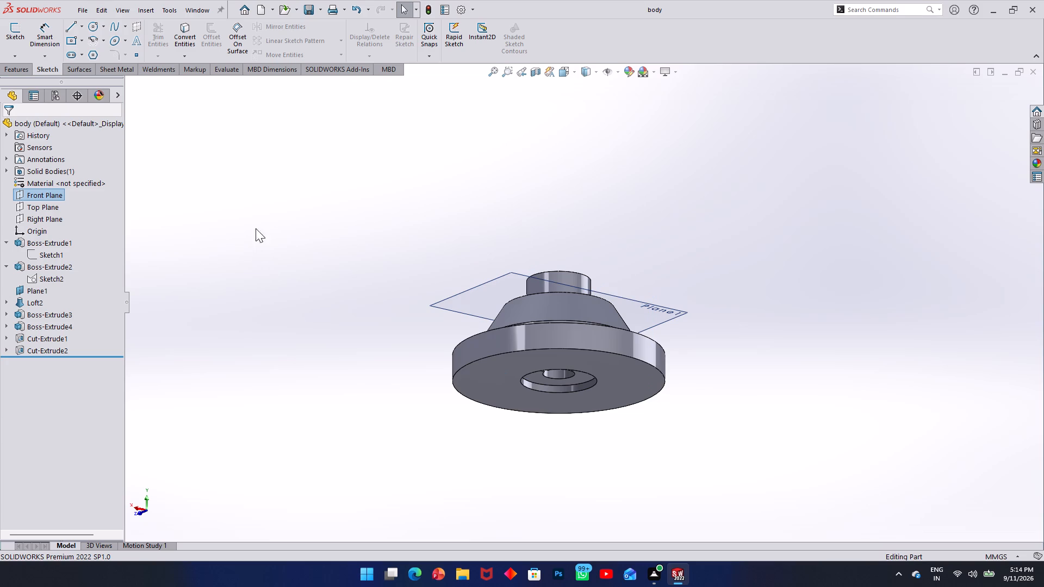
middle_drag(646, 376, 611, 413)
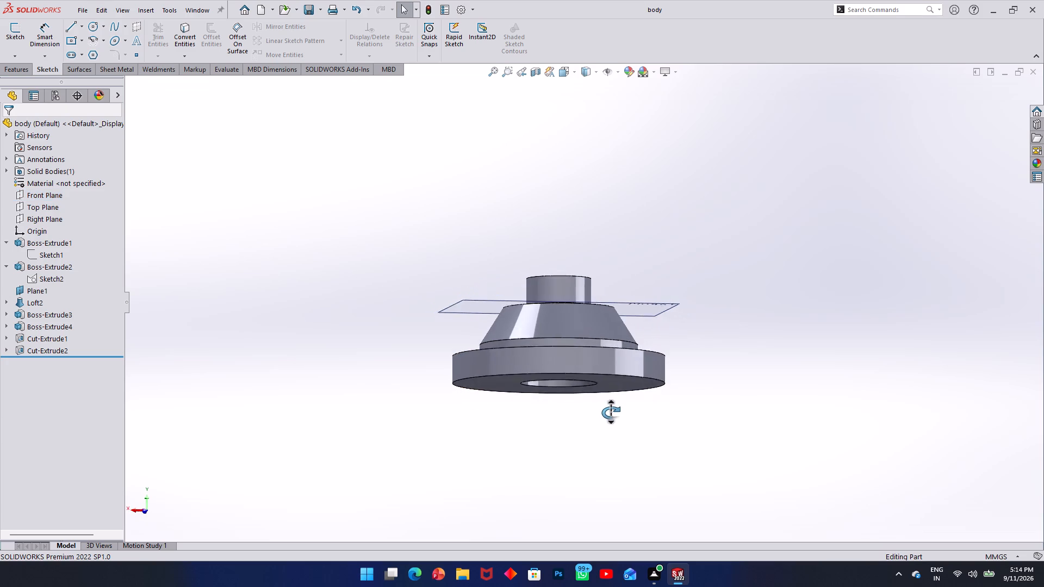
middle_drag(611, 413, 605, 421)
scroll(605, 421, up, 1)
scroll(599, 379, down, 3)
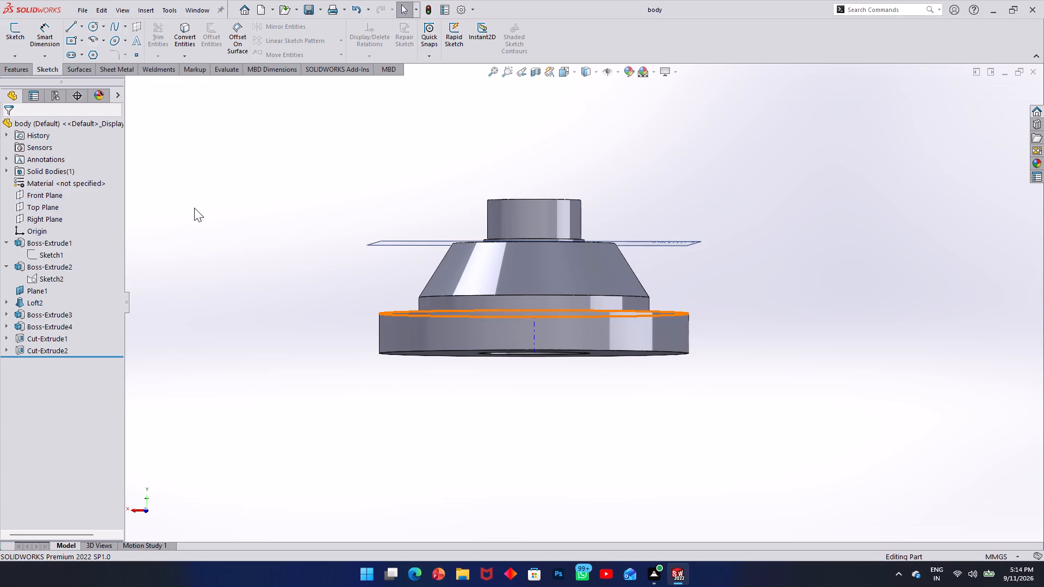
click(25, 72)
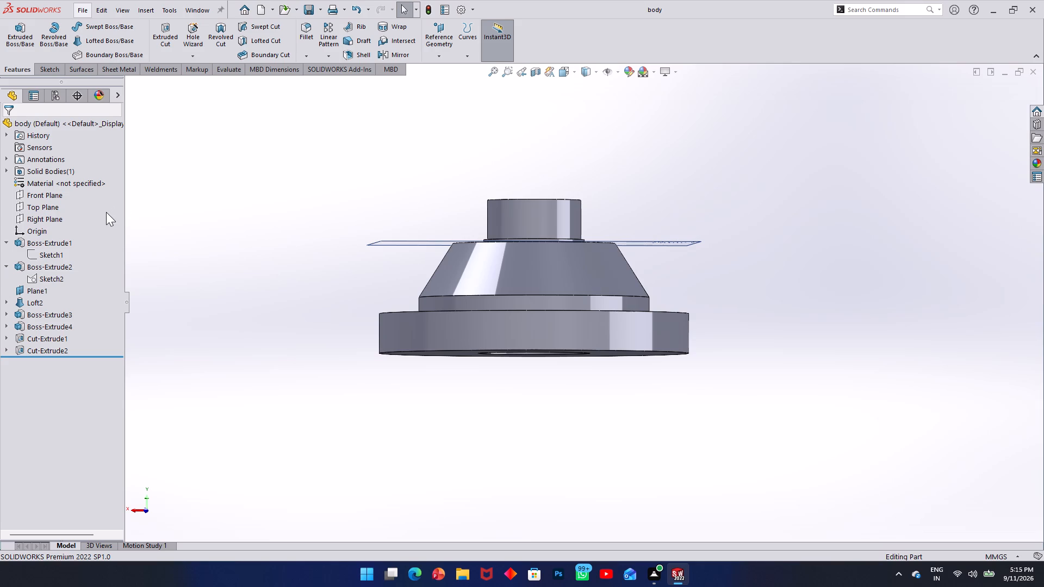
Start a Hole Wizard legacy hole, try the Countersunk and Counterbored types, and settle on Simple.
scroll(477, 270, down, 1)
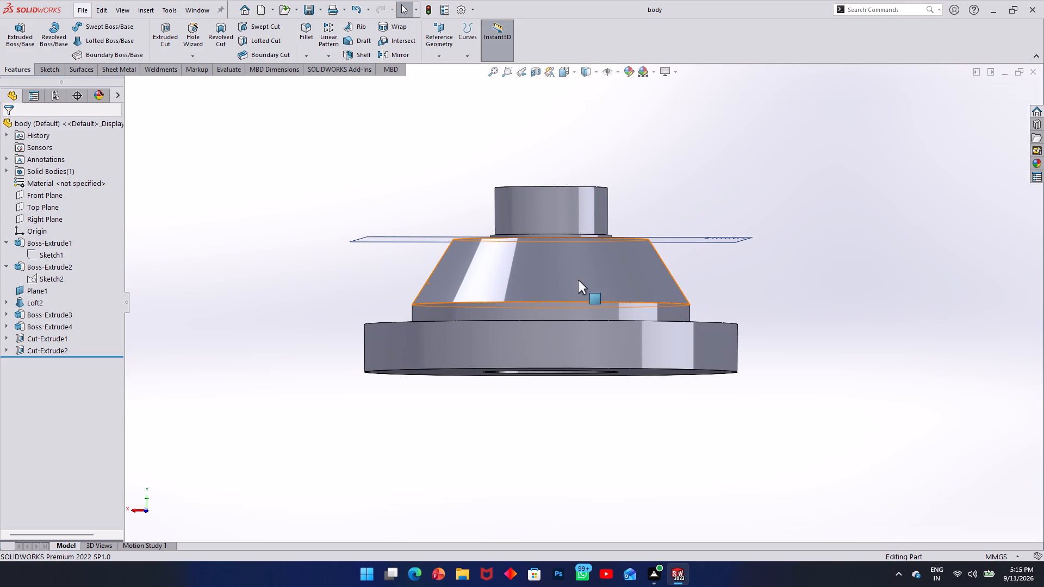
click(196, 38)
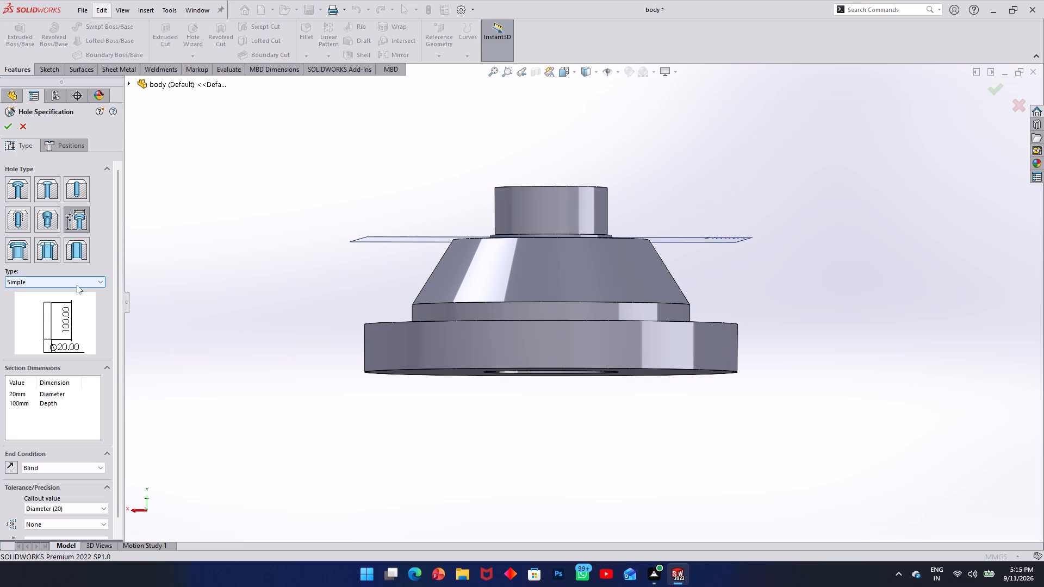
click(79, 282)
click(59, 328)
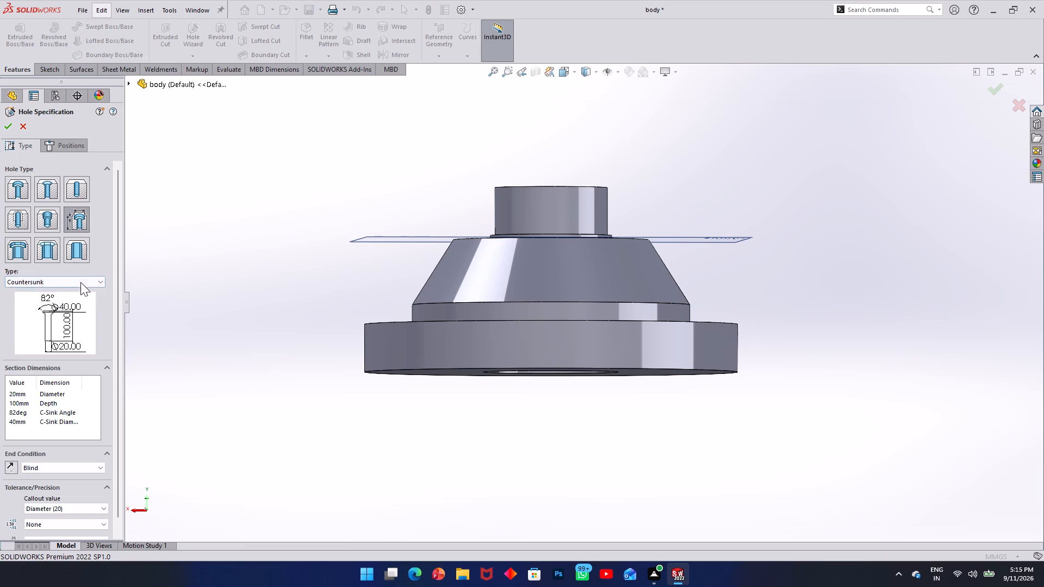
click(81, 281)
click(57, 334)
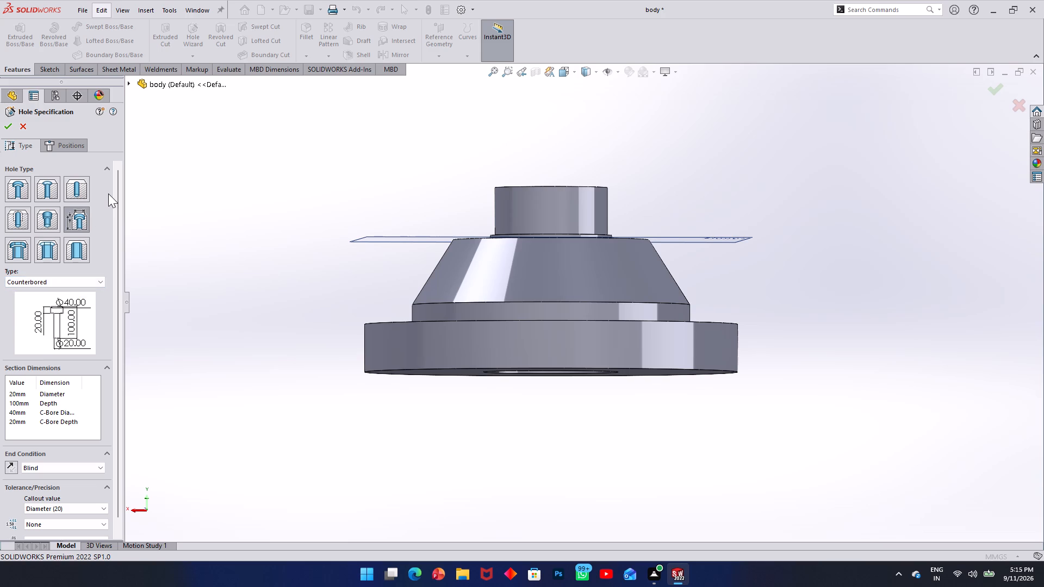
click(85, 280)
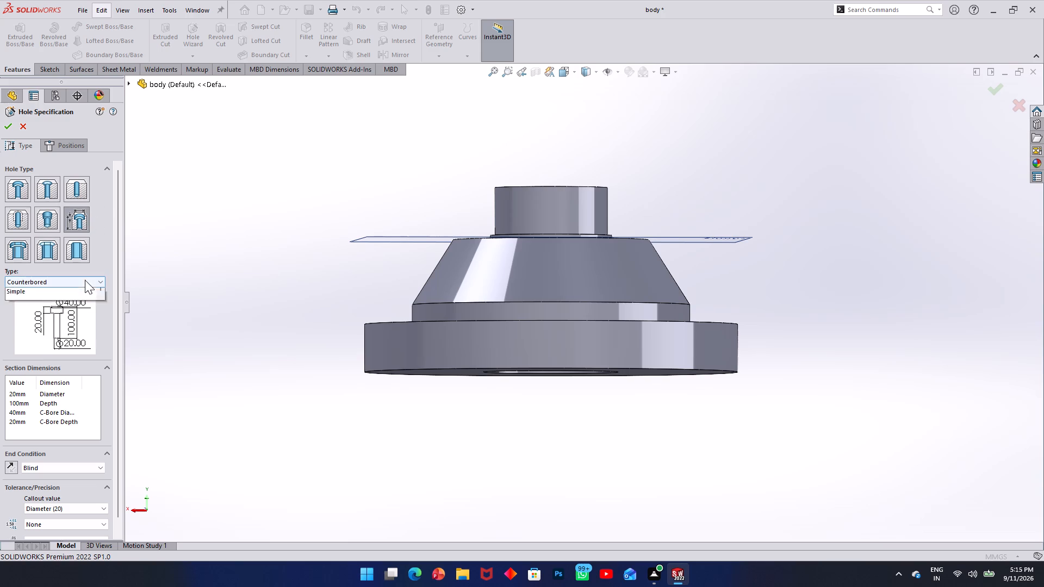
click(47, 346)
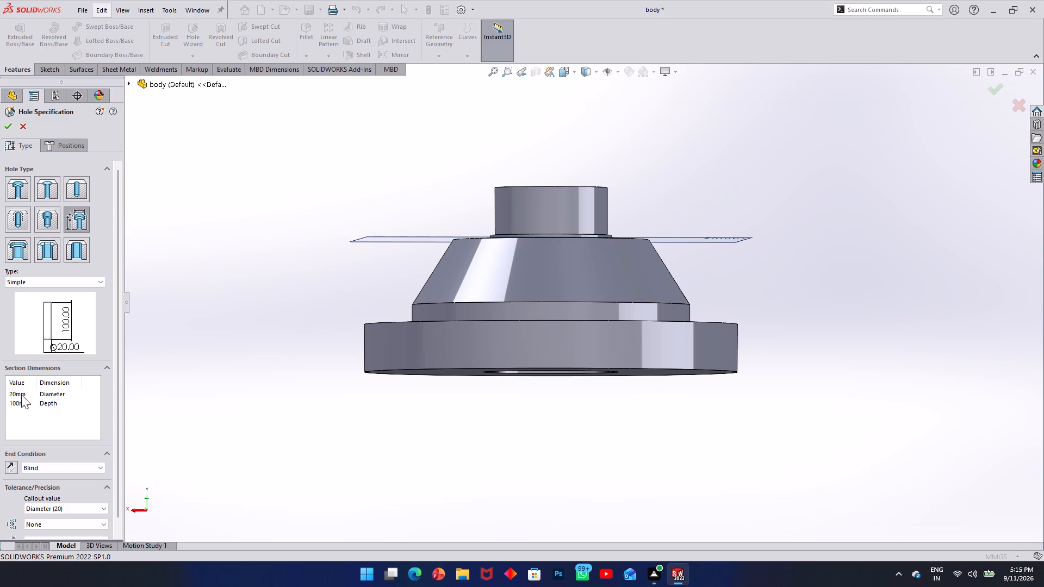
Set the simple hole's section dimensions to a depth of 10 mm and a diameter of 10 mm.
click(21, 395)
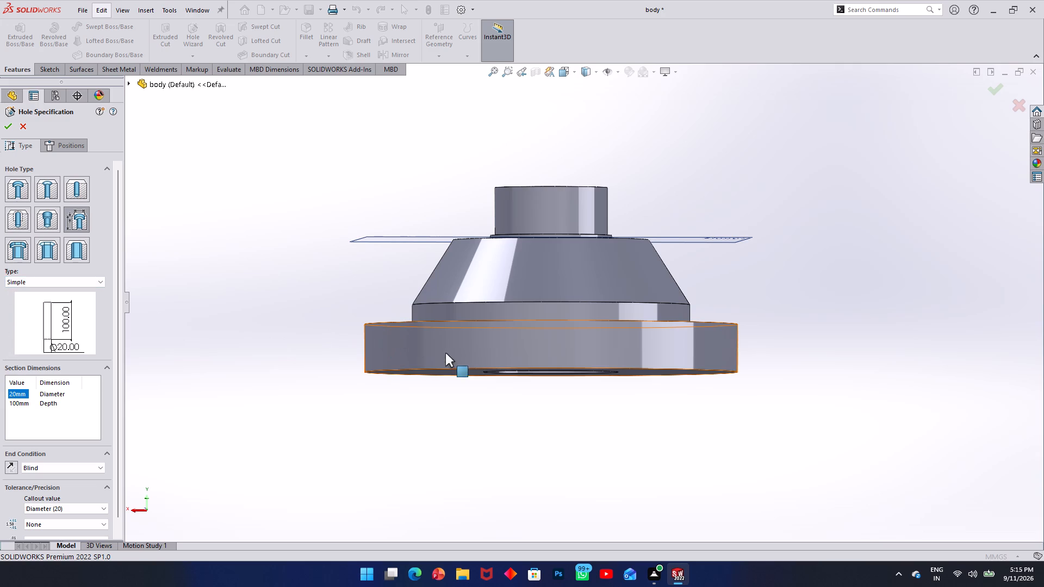
middle_drag(467, 344, 462, 228)
scroll(462, 228, up, 1)
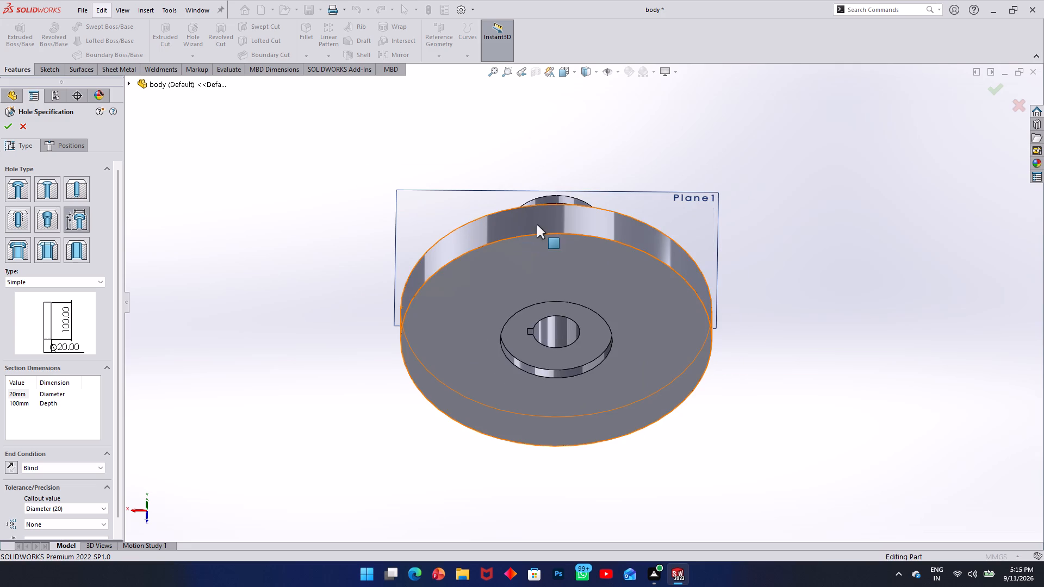
click(26, 403)
double_click(26, 404)
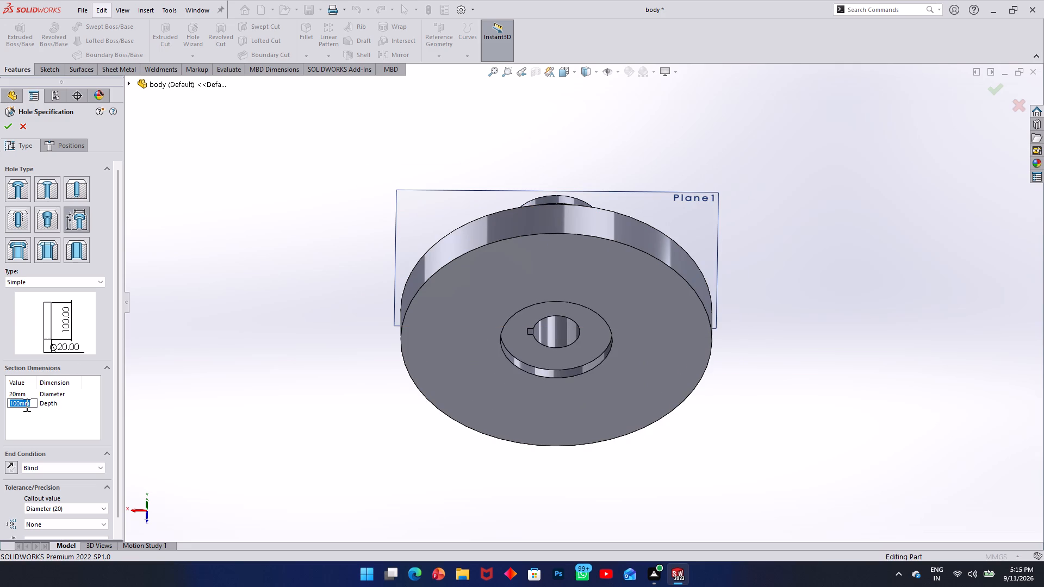
text(10)
key(Return)
double_click(20, 389)
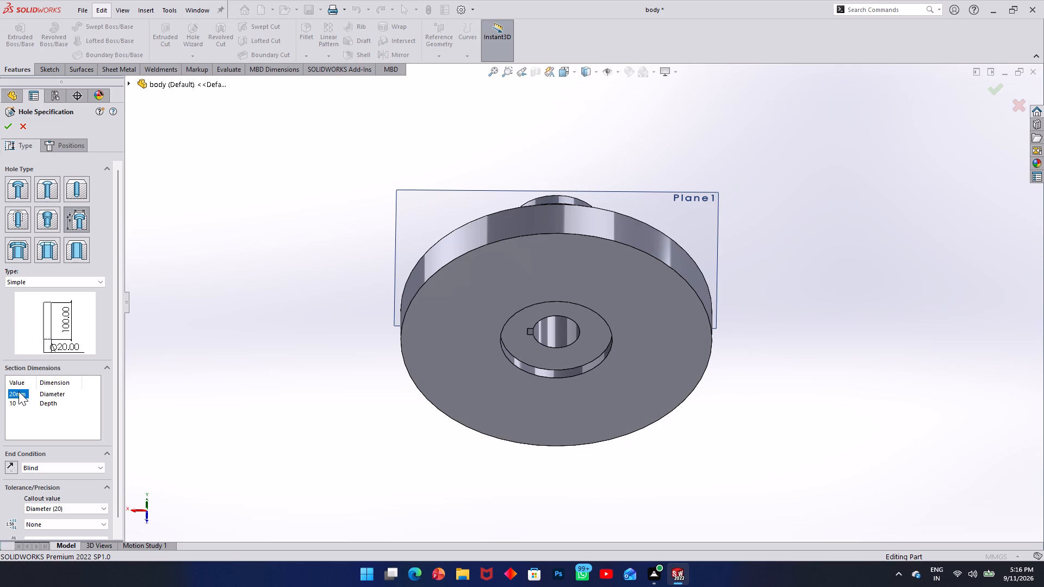
text(10)
double_click(18, 391)
text(10)
key(Return)
Place the hole position points in a 3D sketch at the base disc's outer cylindrical face, the last about 10 mm above the underside.
click(63, 146)
click(78, 241)
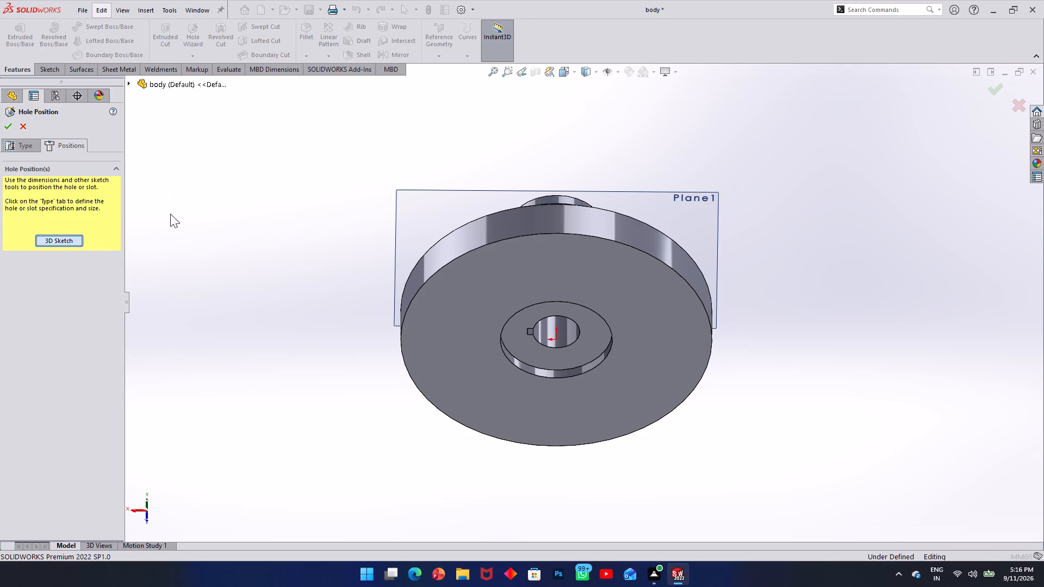
middle_drag(518, 218, 529, 237)
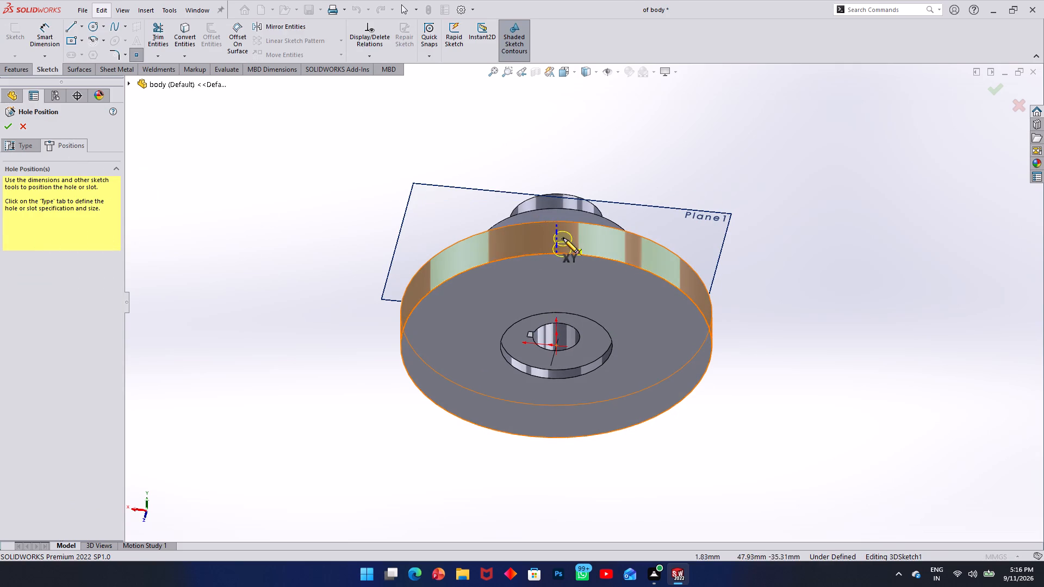
scroll(557, 234, up, 1)
middle_drag(556, 234, 554, 299)
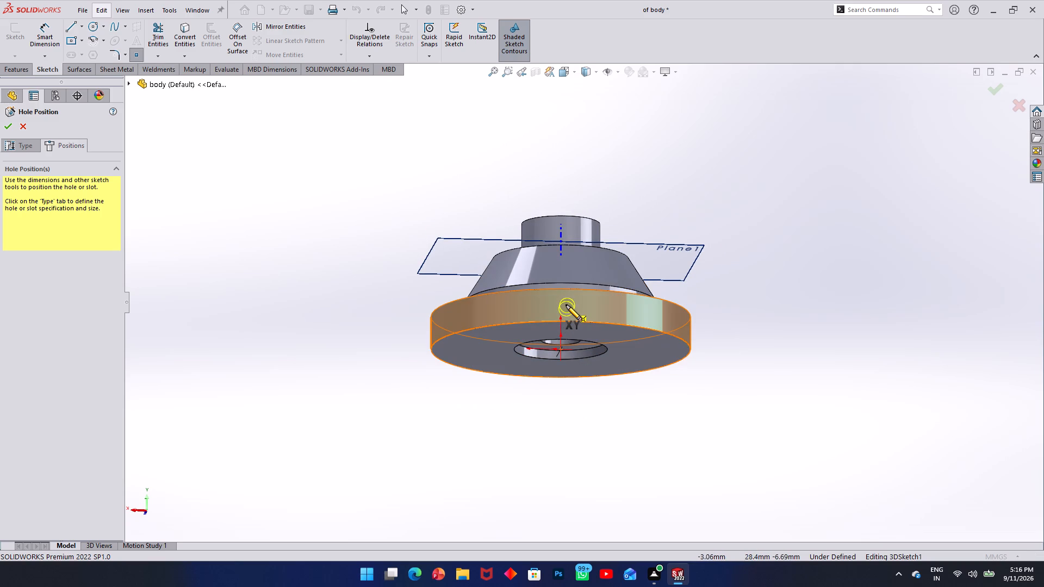
middle_drag(564, 299, 561, 339)
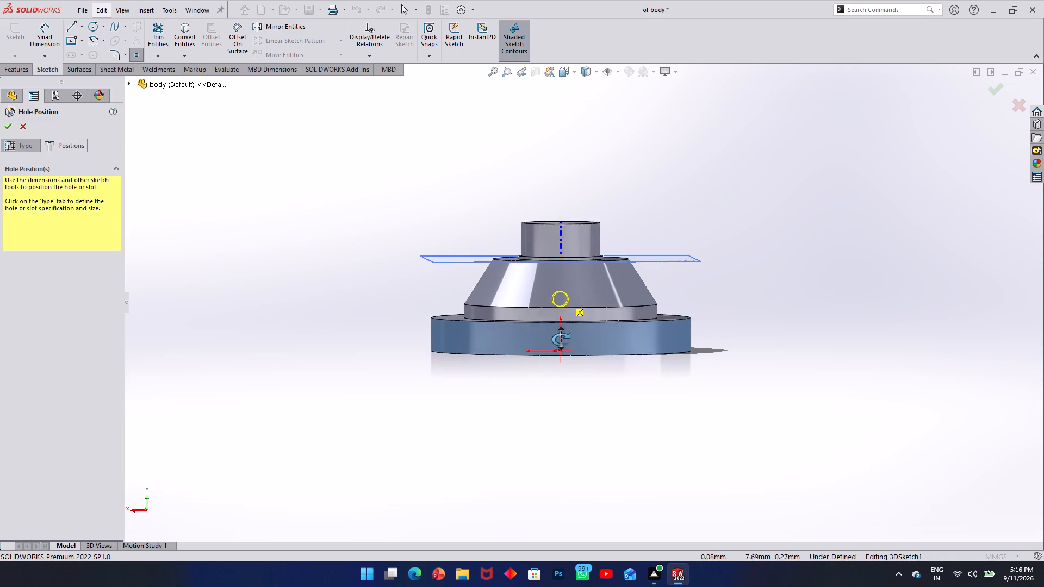
middle_drag(561, 339, 554, 270)
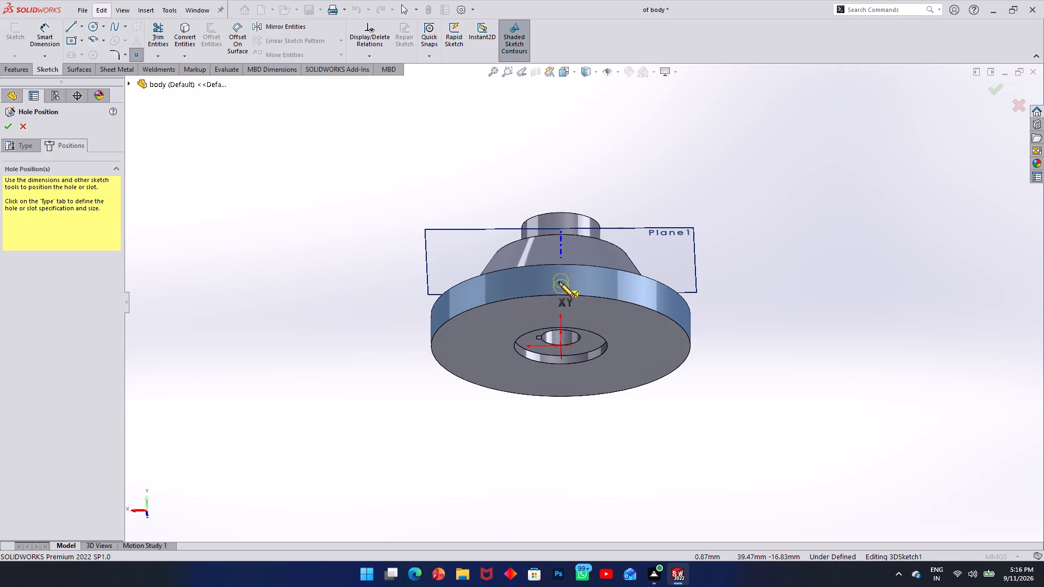
click(560, 282)
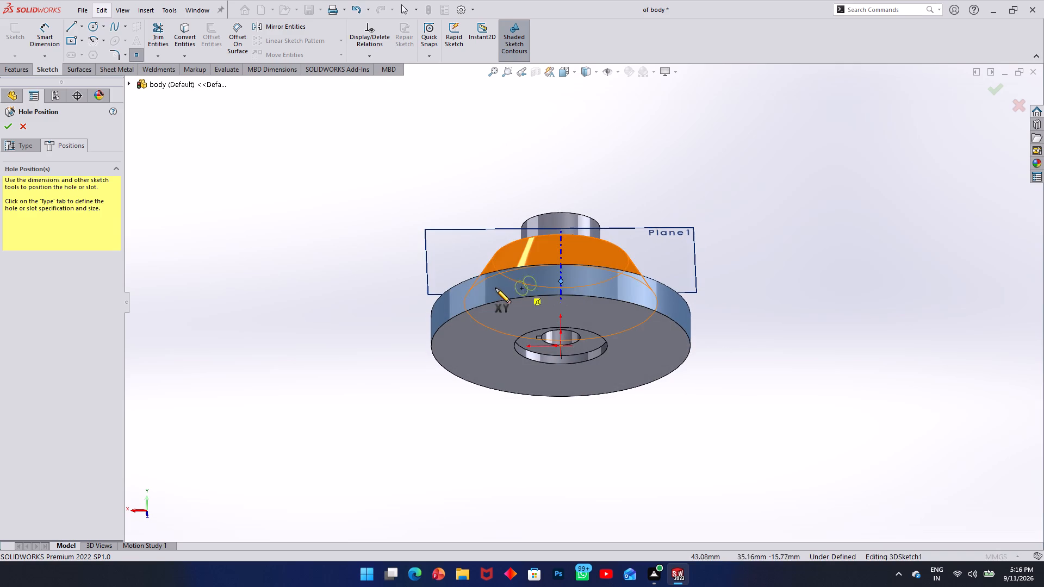
middle_drag(505, 220, 623, 235)
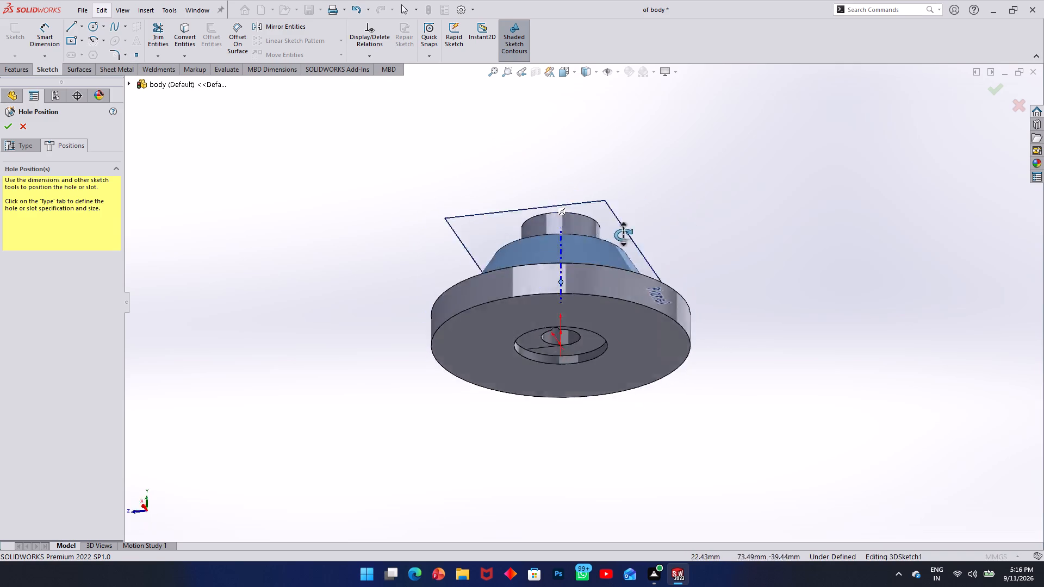
middle_drag(623, 235, 449, 247)
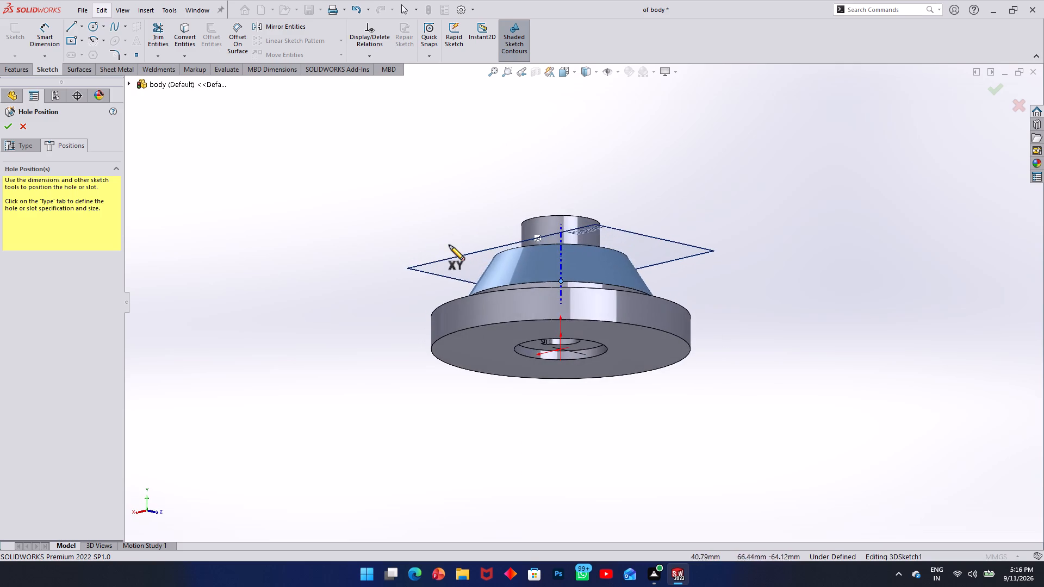
click(561, 304)
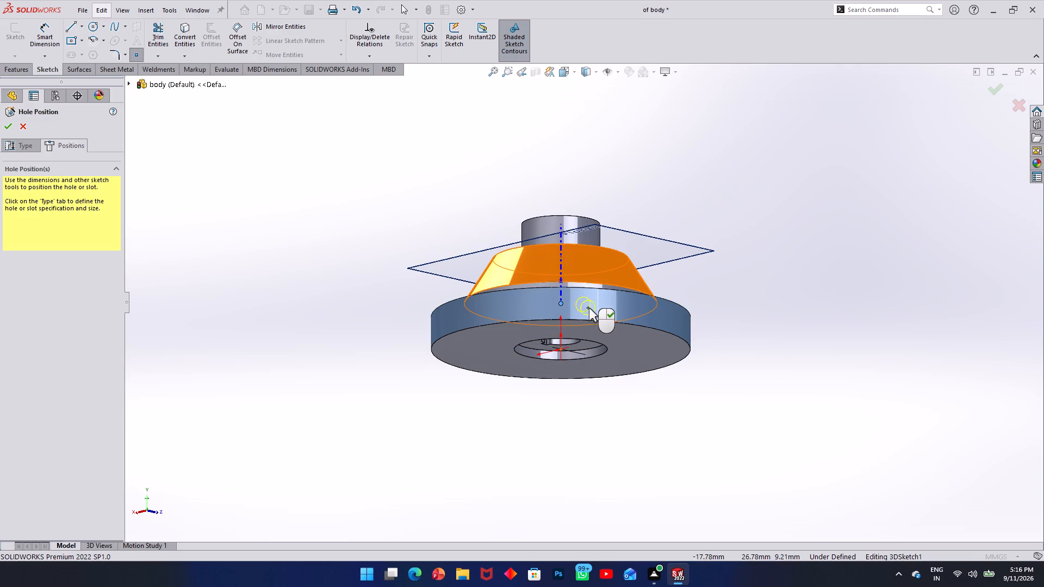
click(556, 304)
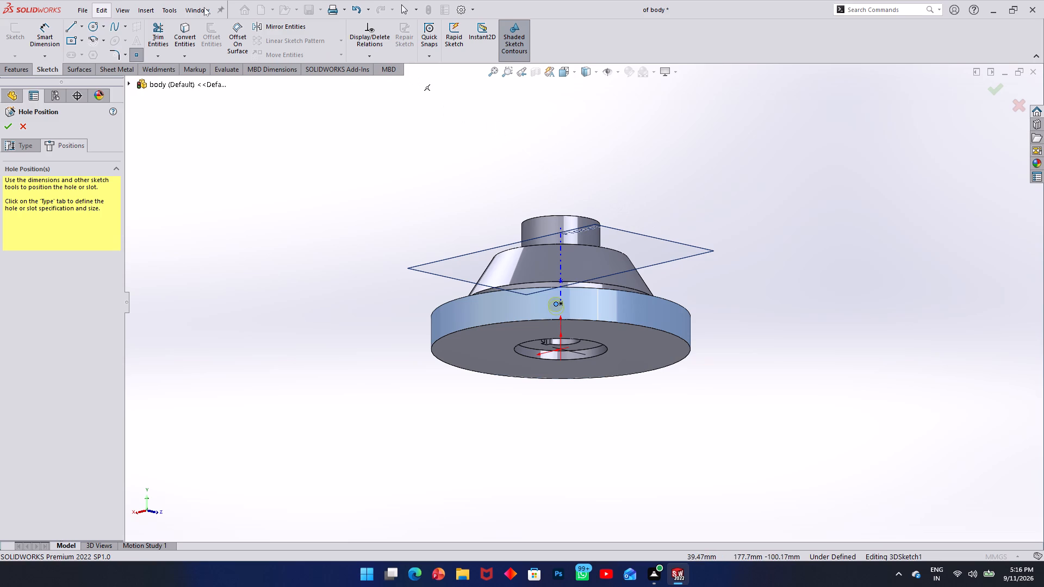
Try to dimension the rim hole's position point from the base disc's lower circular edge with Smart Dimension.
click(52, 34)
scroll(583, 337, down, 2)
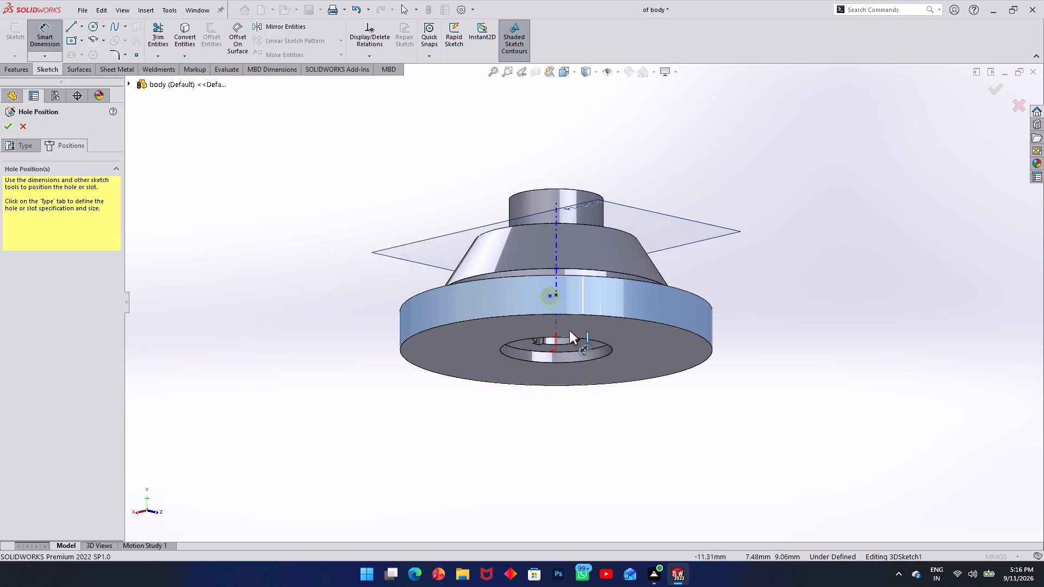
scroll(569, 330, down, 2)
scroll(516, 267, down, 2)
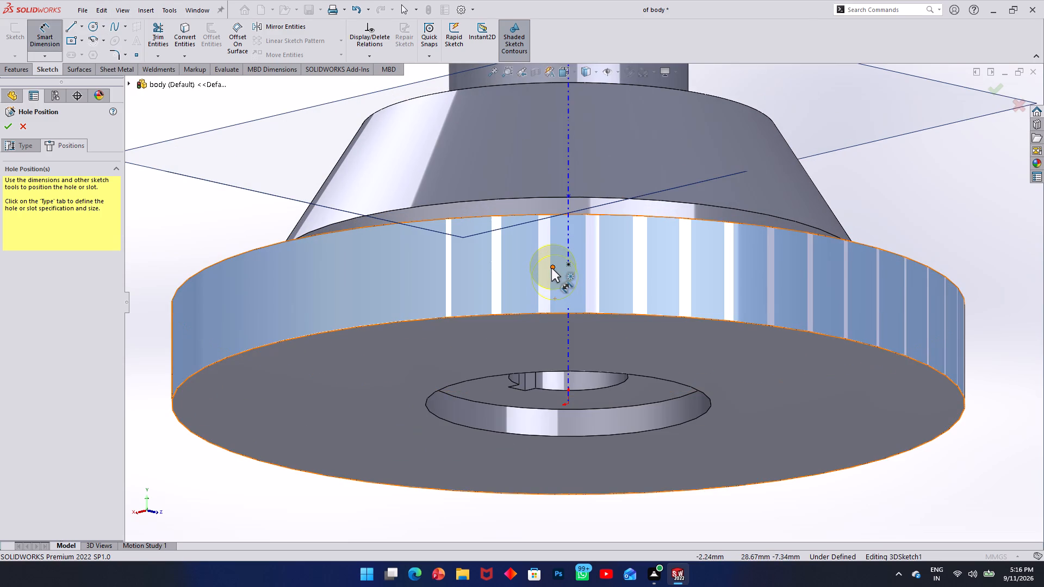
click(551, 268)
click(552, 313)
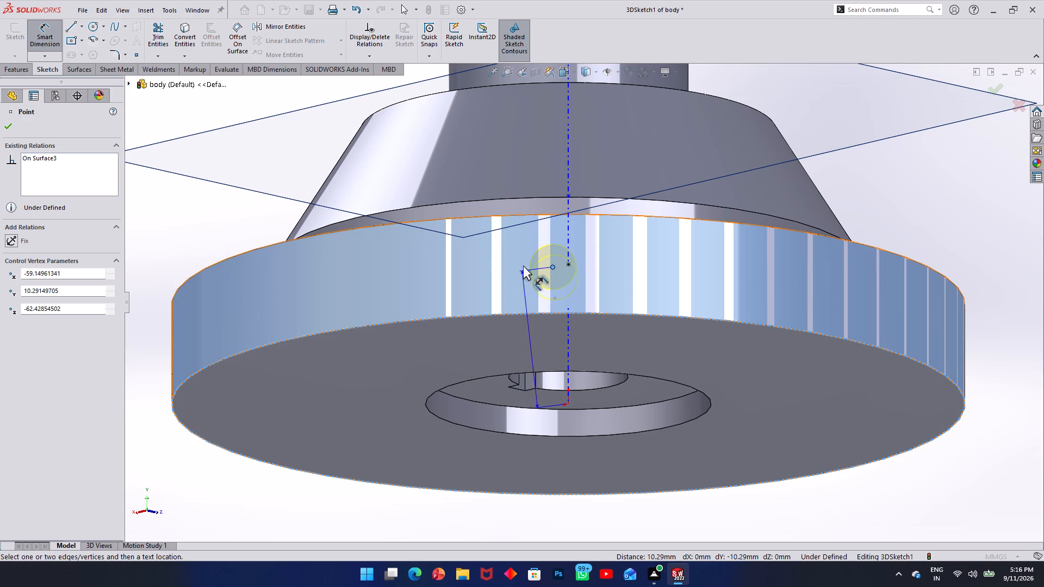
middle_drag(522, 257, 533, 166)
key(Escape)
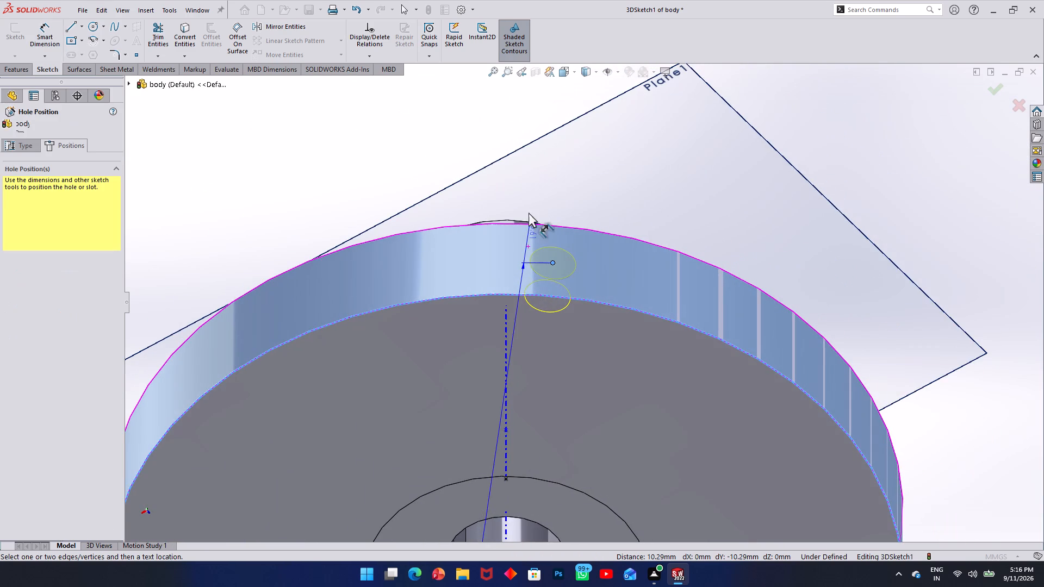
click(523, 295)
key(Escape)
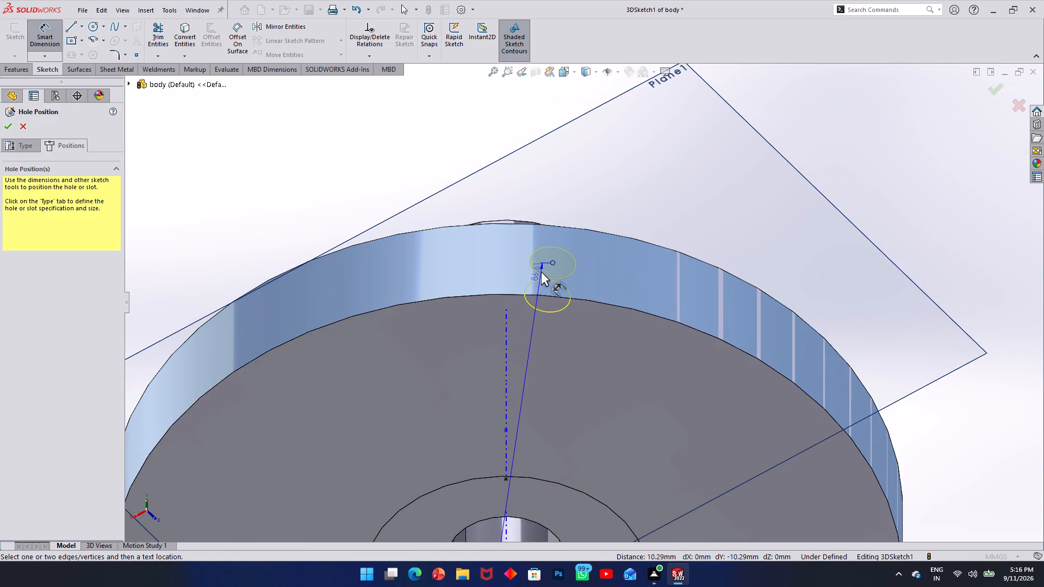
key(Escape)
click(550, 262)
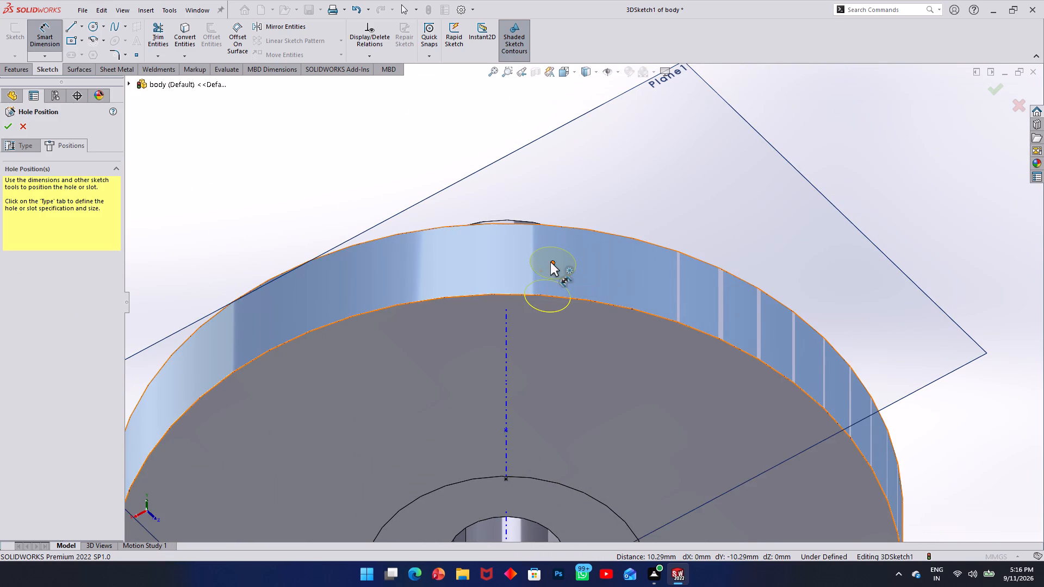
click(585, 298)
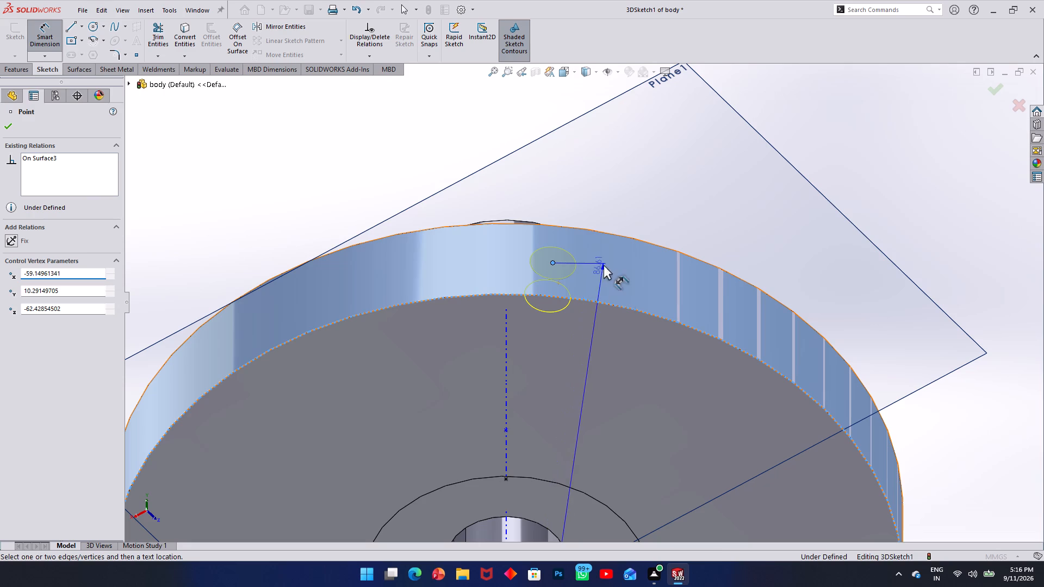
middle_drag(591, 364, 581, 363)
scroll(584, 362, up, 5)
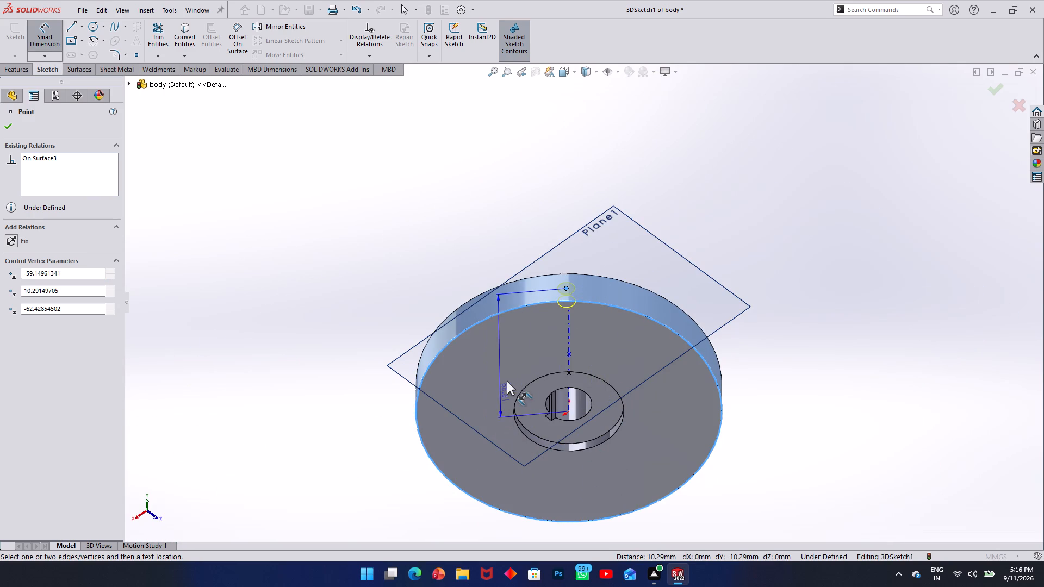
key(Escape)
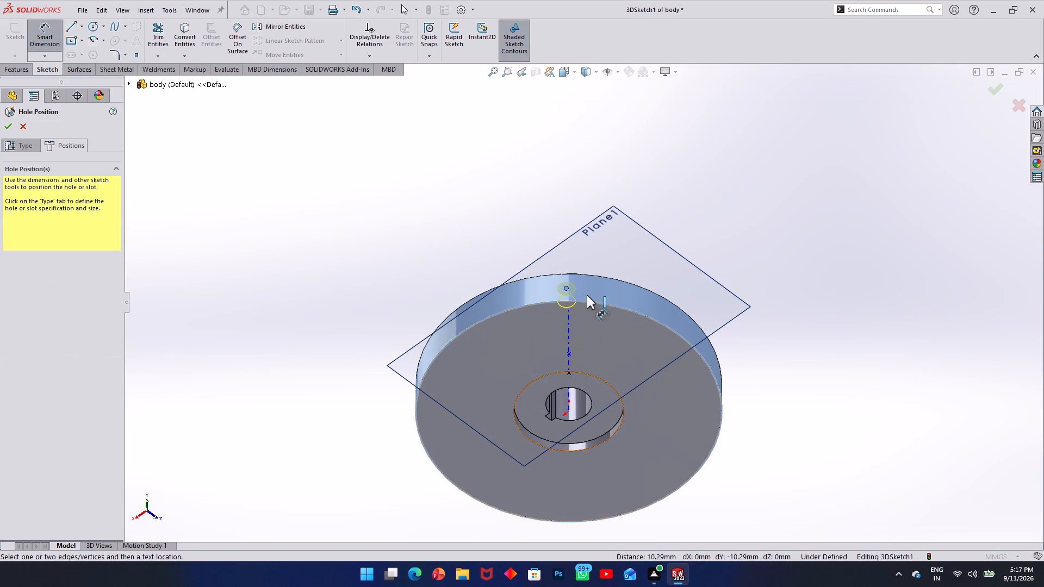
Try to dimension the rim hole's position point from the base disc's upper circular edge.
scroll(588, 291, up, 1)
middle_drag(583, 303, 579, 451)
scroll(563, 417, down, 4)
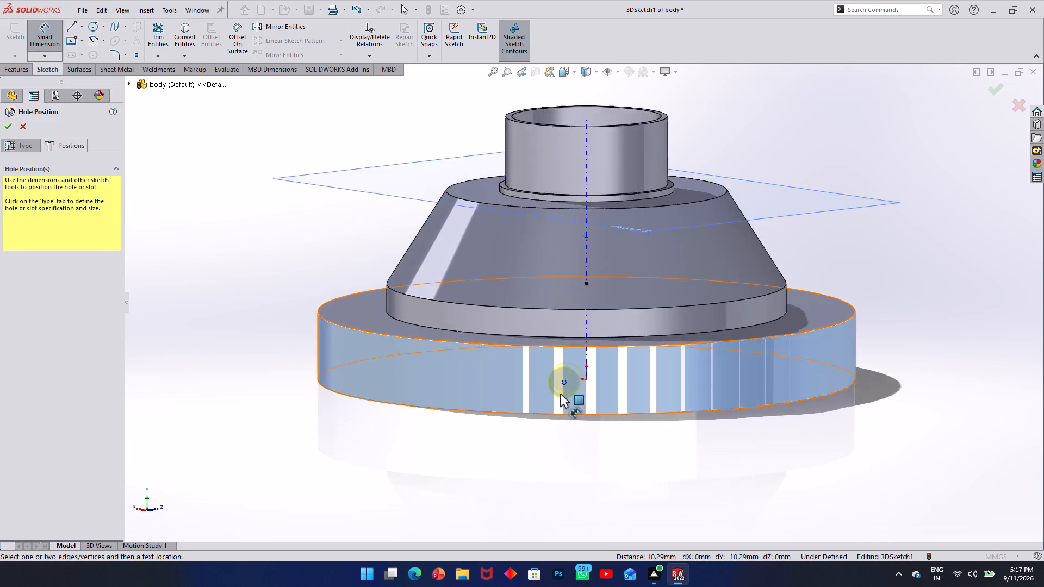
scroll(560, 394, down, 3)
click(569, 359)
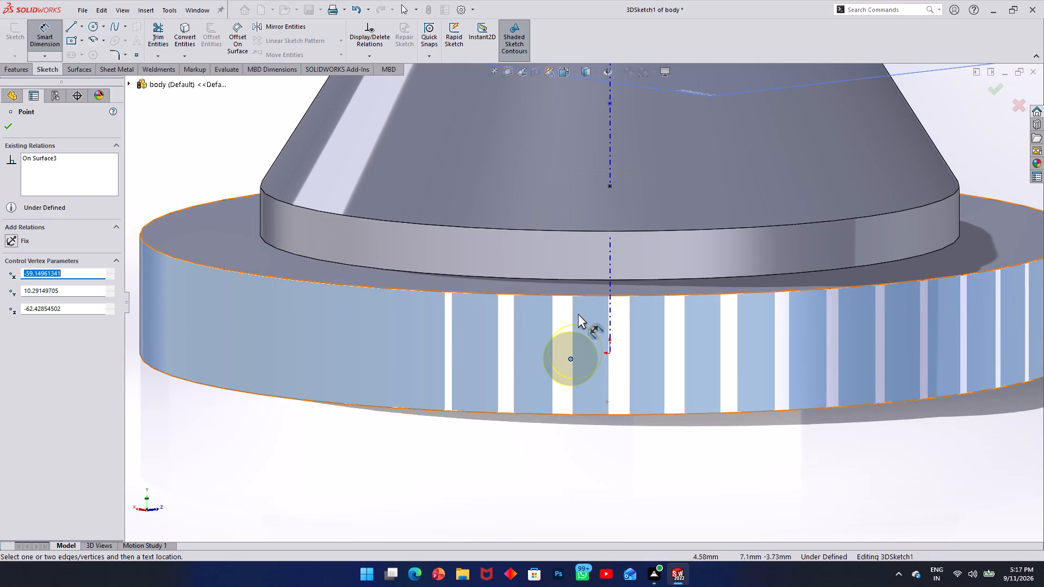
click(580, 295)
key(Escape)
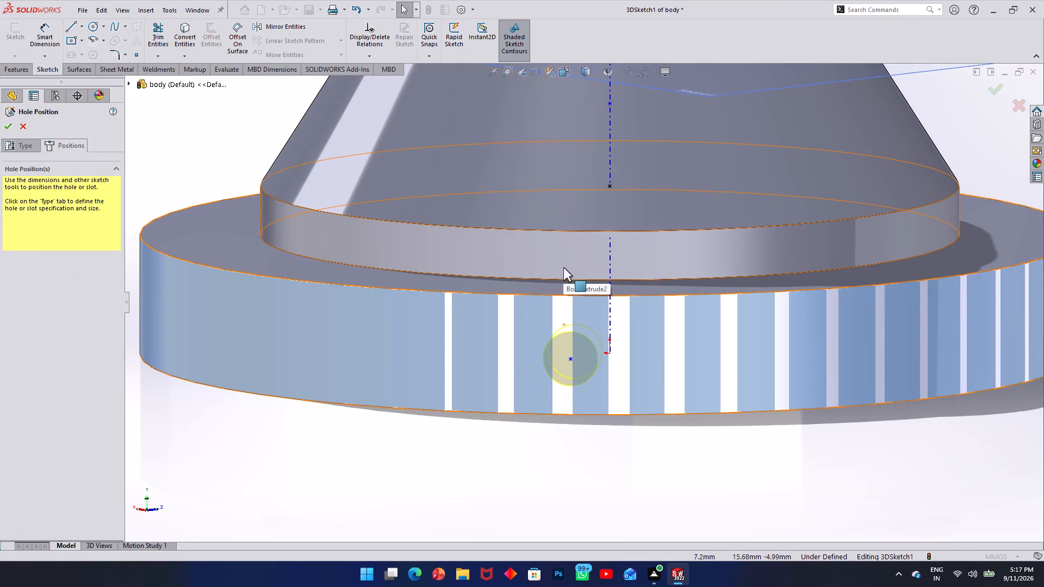
Finish the hole placement and create the simple hole in the base disc's rim.
key(Escape)
scroll(586, 346, down, 3)
middle_drag(580, 313, 581, 259)
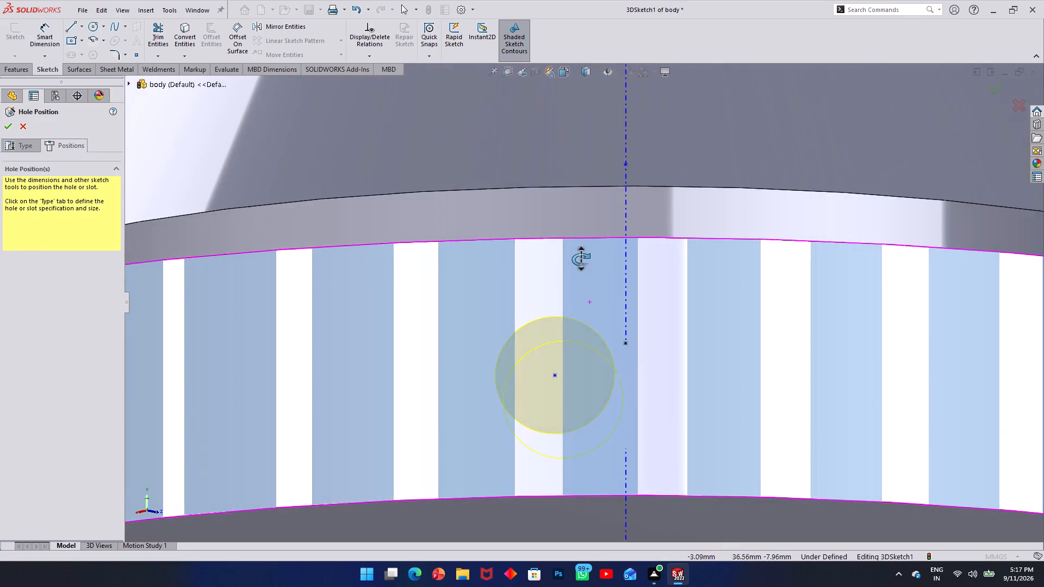
middle_drag(581, 259, 581, 261)
scroll(589, 322, up, 4)
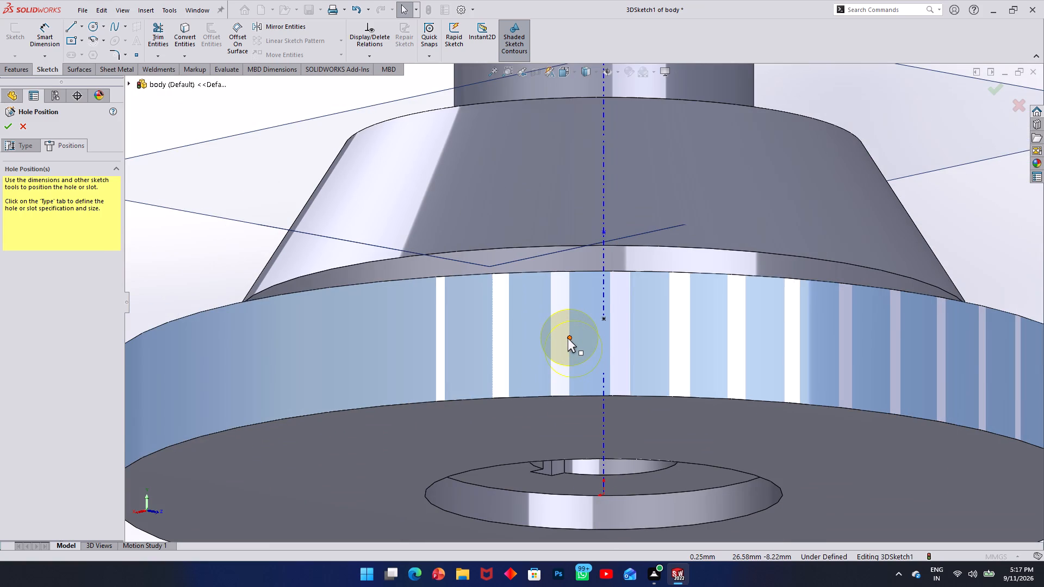
scroll(605, 287, up, 4)
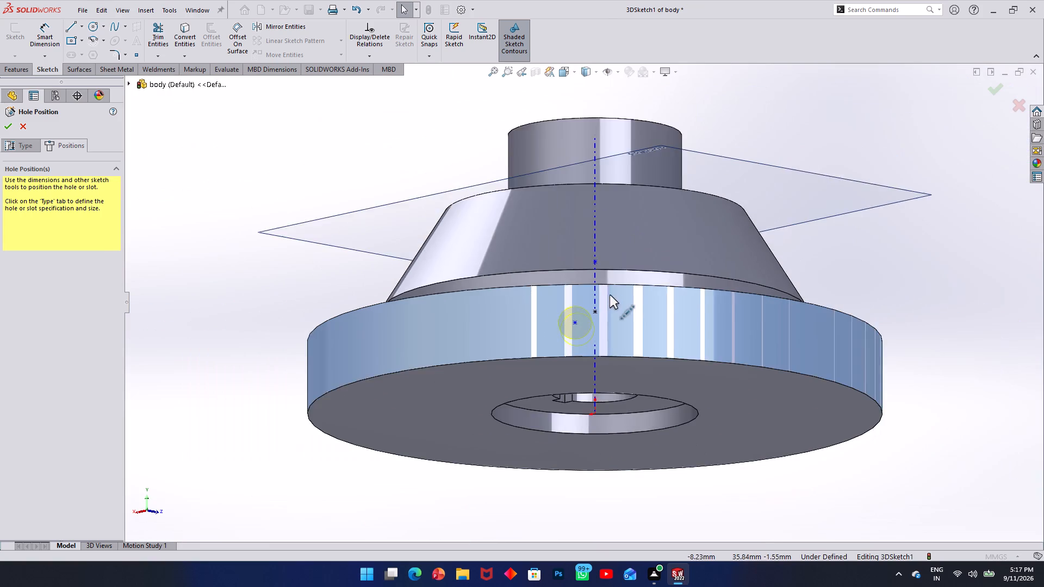
scroll(610, 295, up, 1)
middle_drag(604, 310, 630, 261)
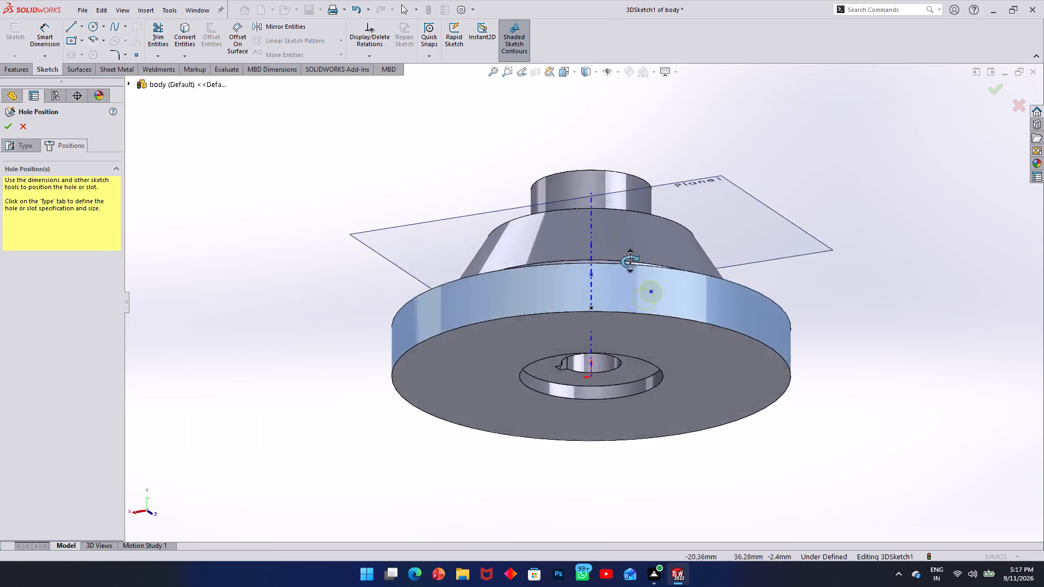
middle_drag(630, 261, 619, 382)
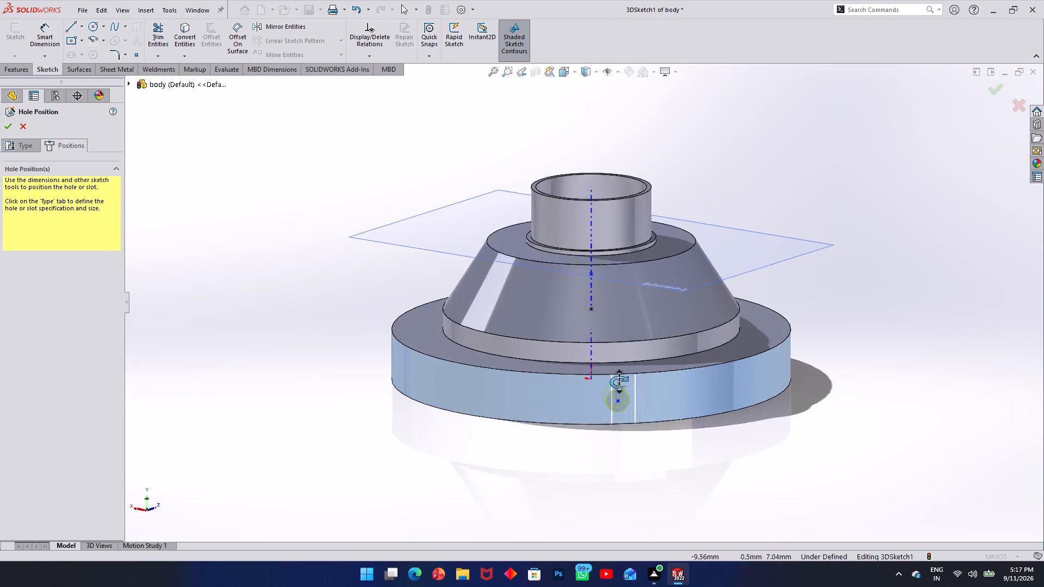
middle_drag(619, 382, 619, 413)
scroll(620, 414, up, 1)
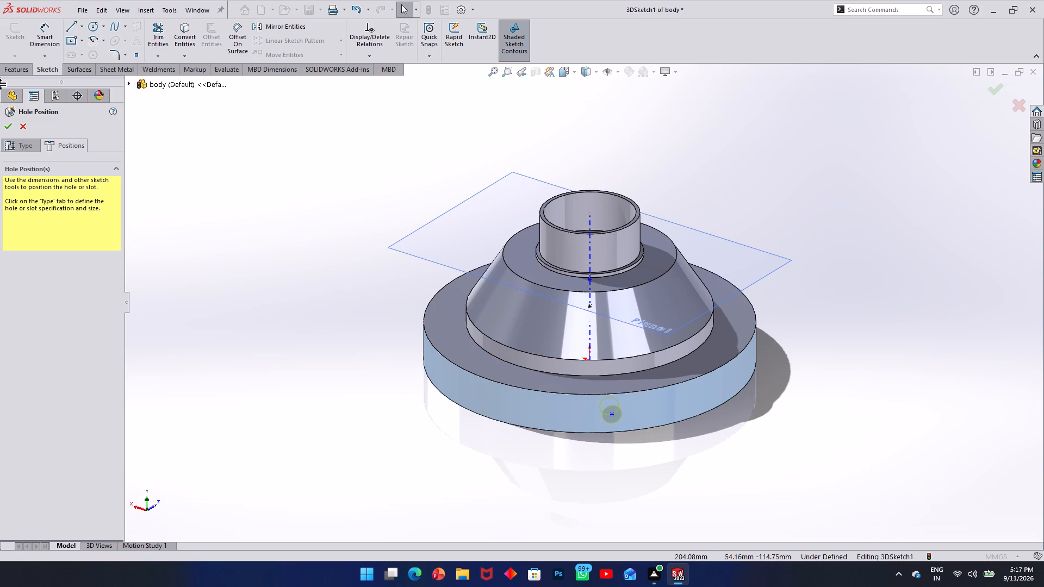
click(7, 125)
click(234, 267)
Examine the rim hole and the body from below, above and the side.
middle_drag(630, 455, 583, 359)
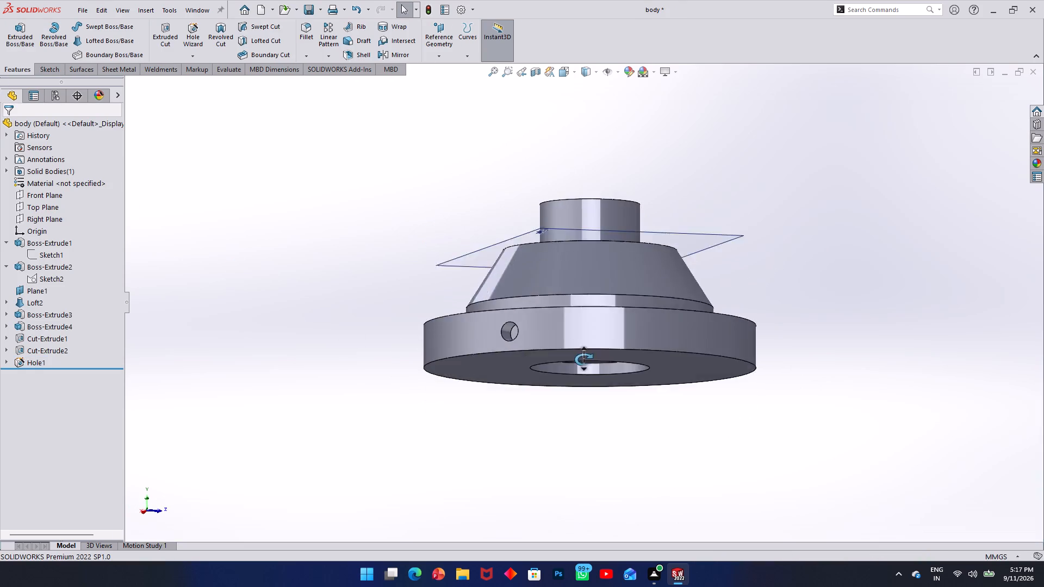
middle_drag(583, 359, 641, 291)
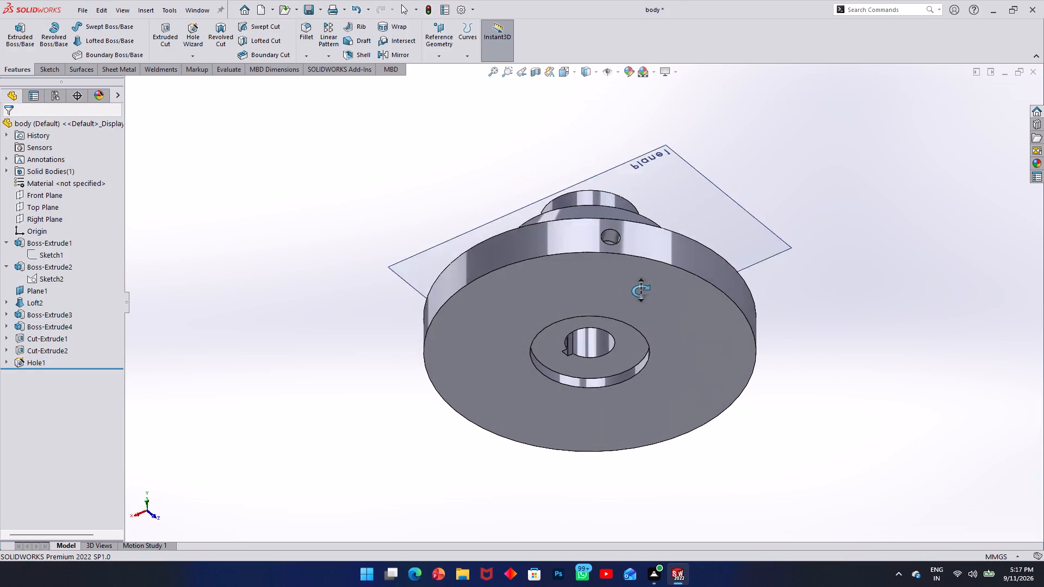
middle_drag(641, 291, 717, 572)
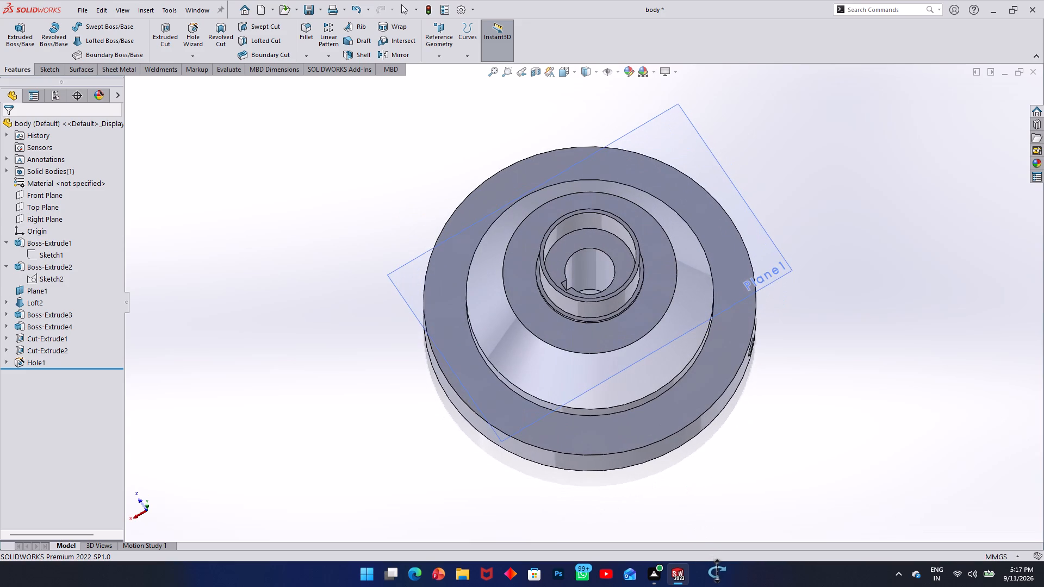
middle_drag(717, 572, 717, 572)
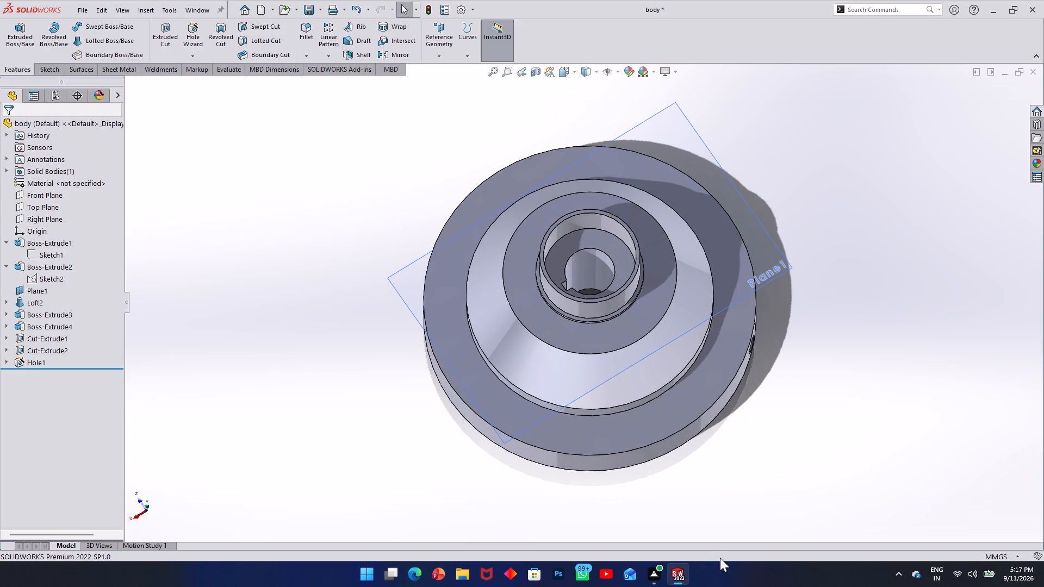
middle_drag(768, 334, 747, 343)
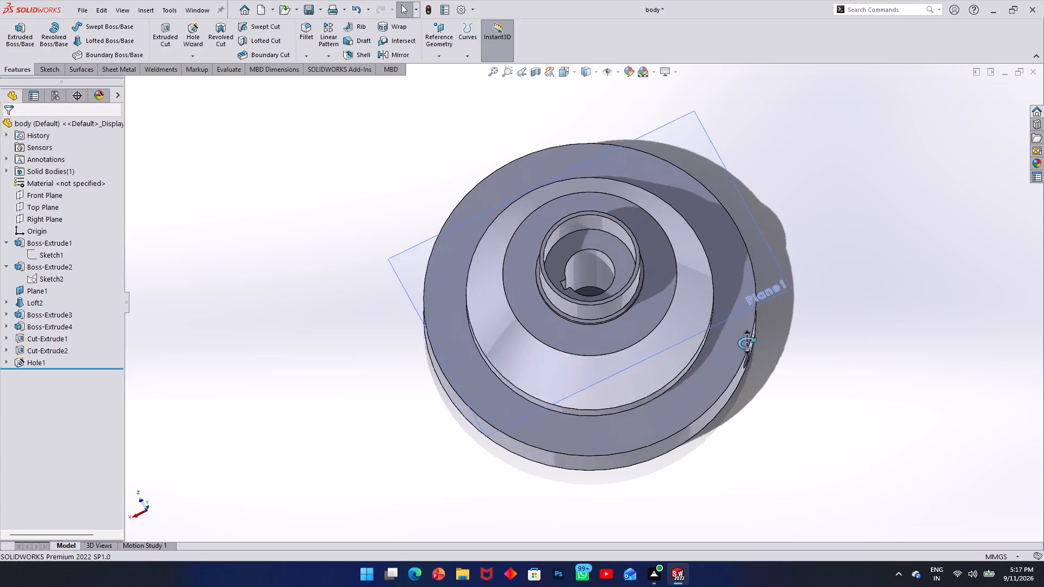
middle_drag(747, 343, 725, 343)
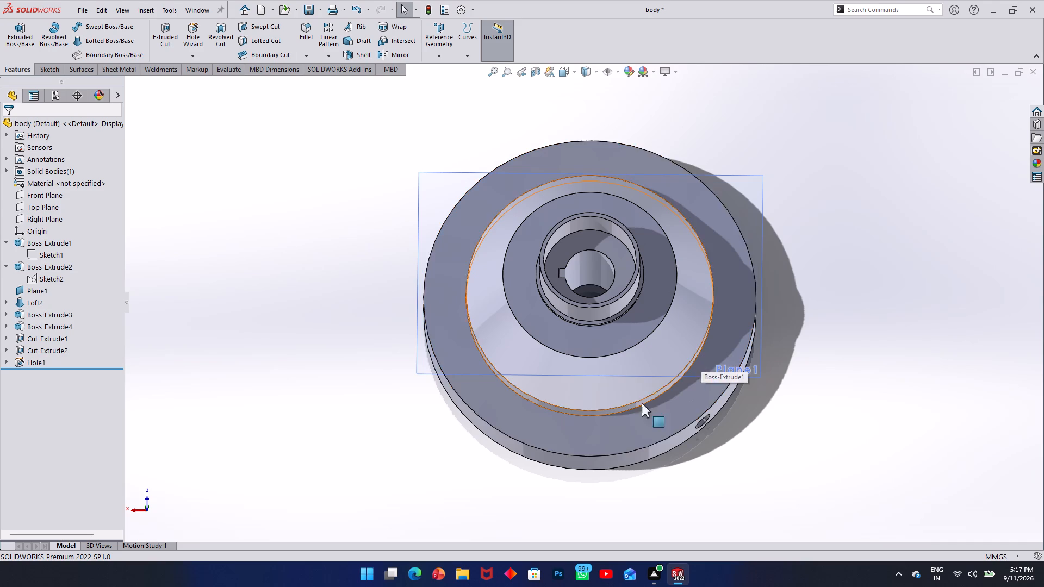
middle_drag(691, 429, 628, 216)
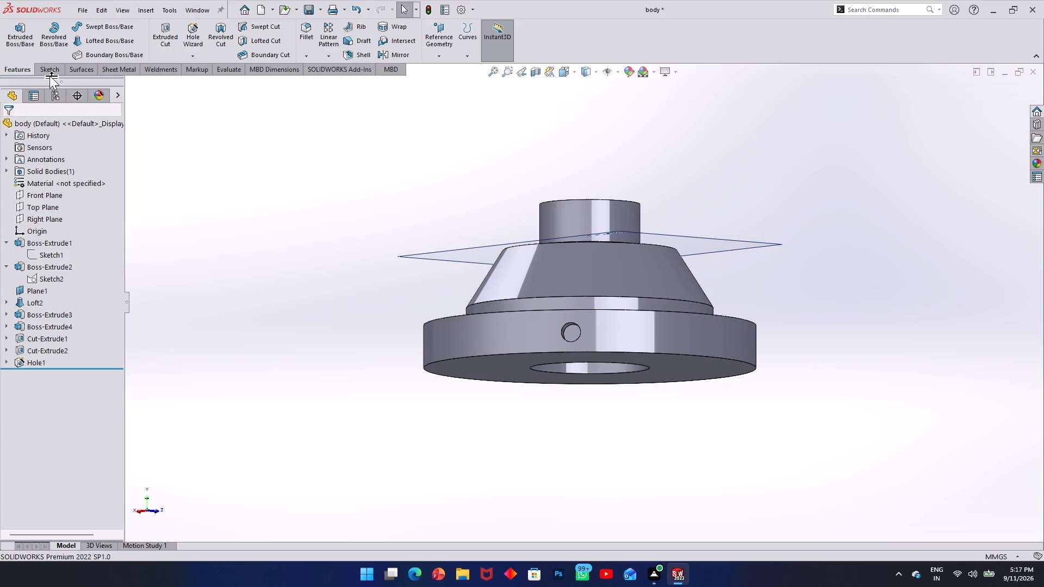
middle_drag(462, 288, 606, 8)
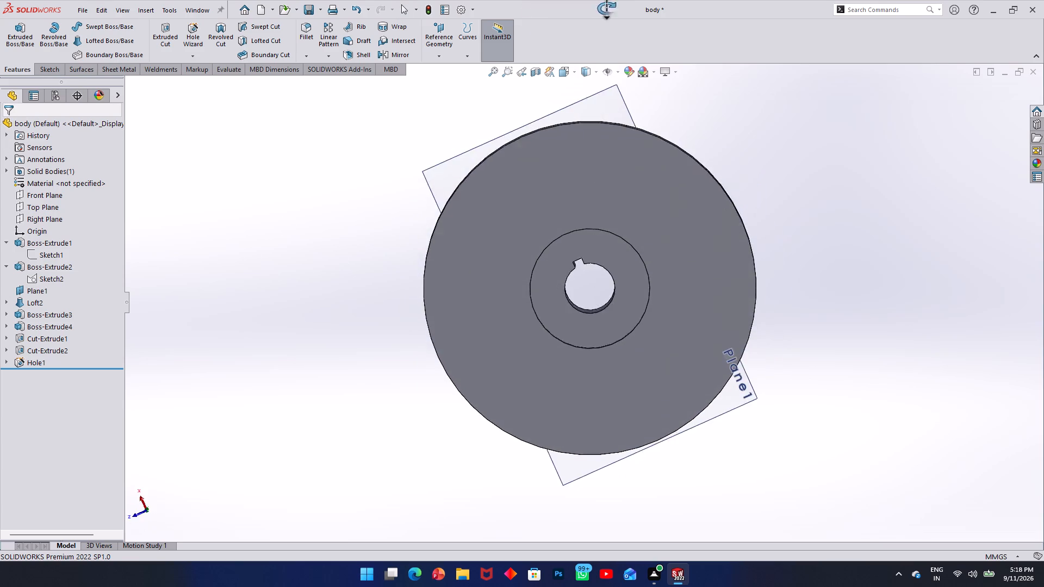
middle_drag(606, 8, 447, 261)
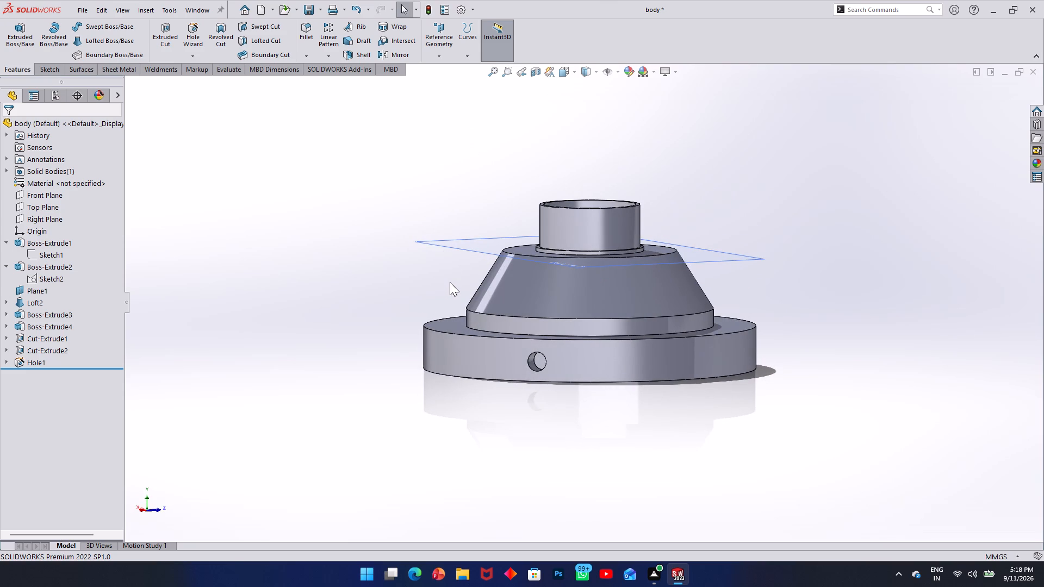
Edit the rim hole's definition and change its legacy type to C-Bored Drilled.
right_click(36, 359)
click(47, 328)
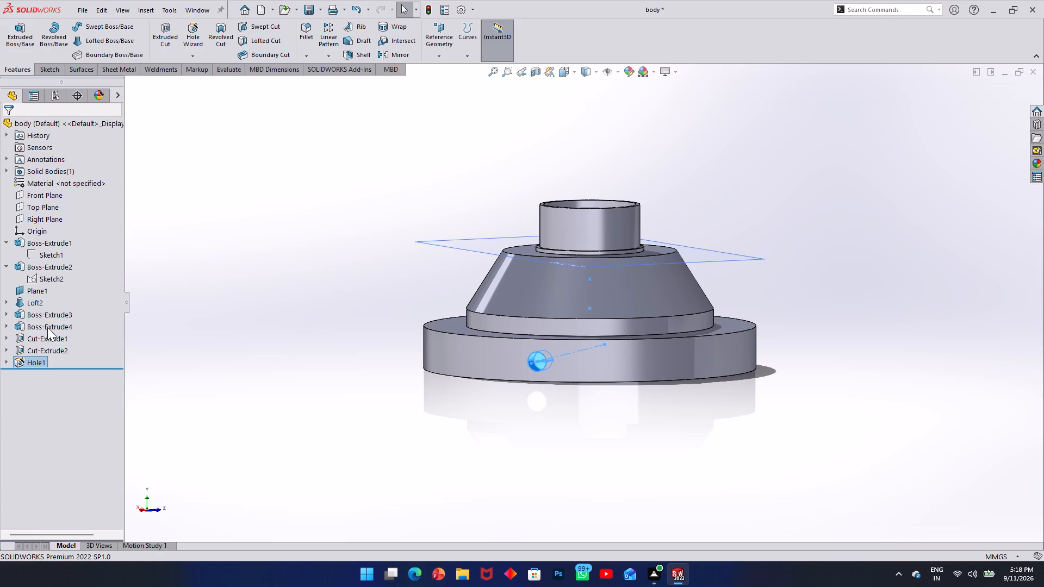
click(63, 283)
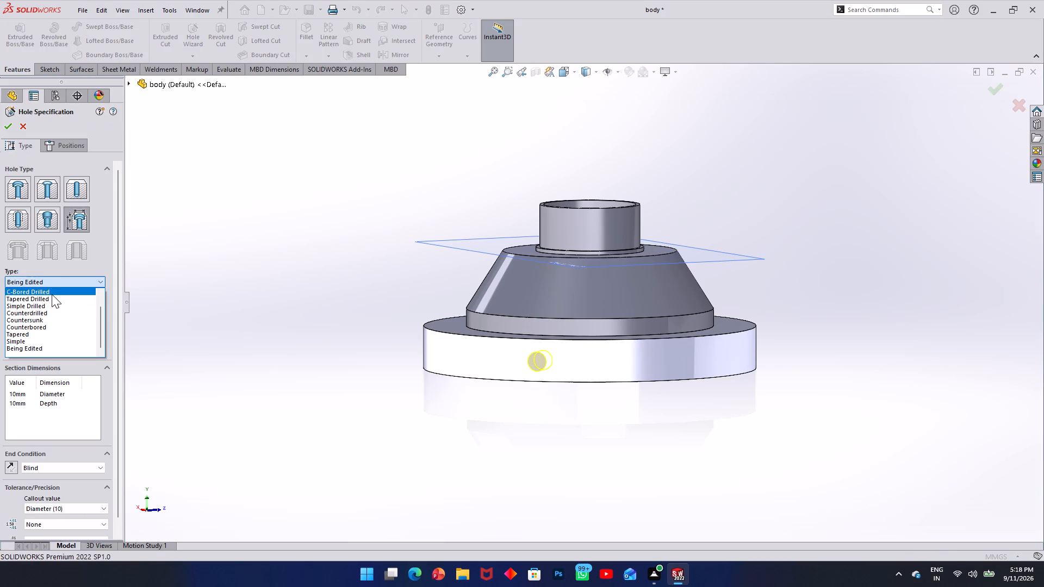
click(52, 294)
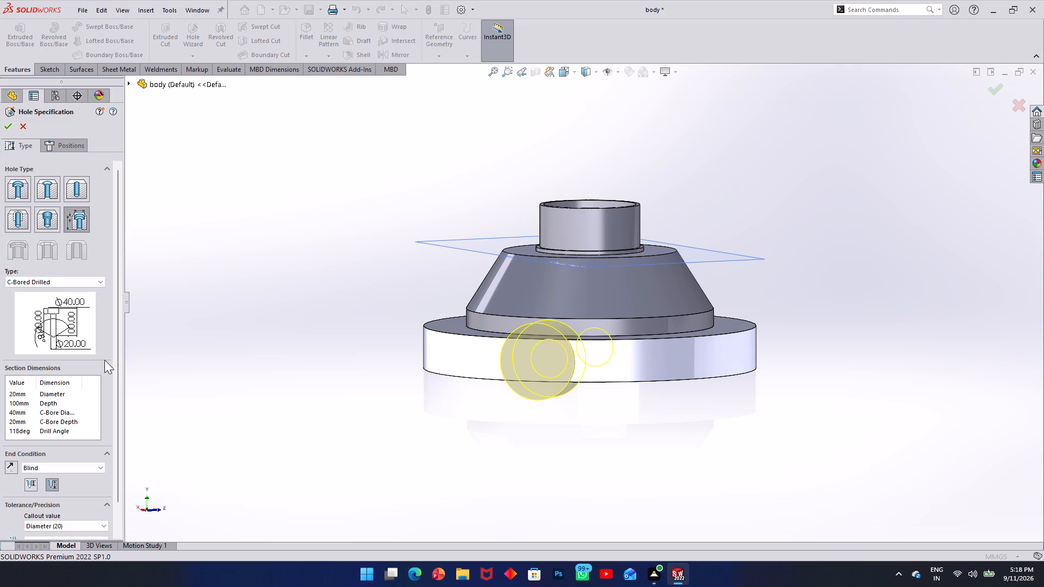
Set the counterbored rim hole's drill diameter to 10 mm and its depth to 45 mm.
click(26, 396)
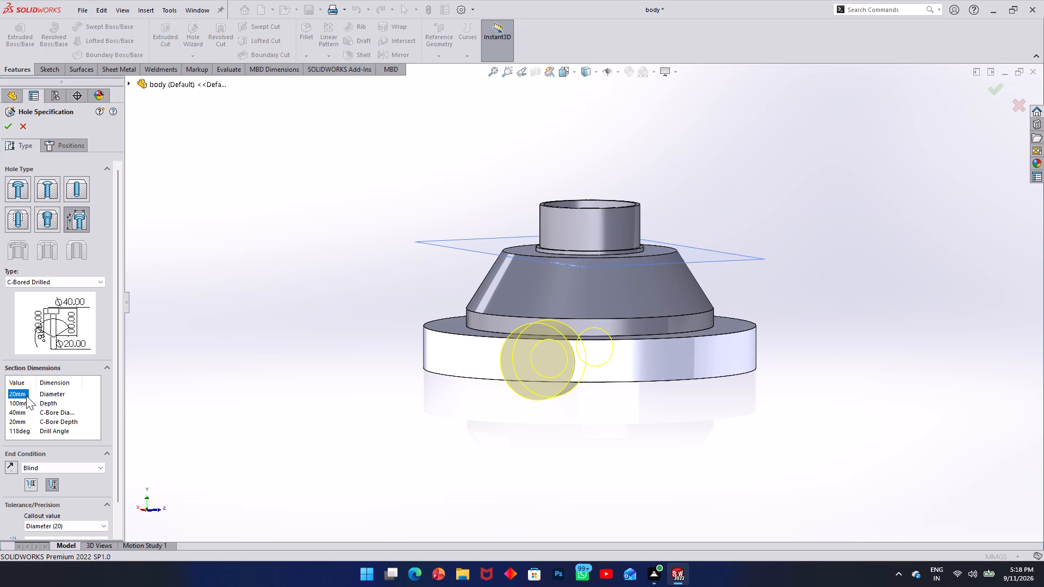
double_click(27, 395)
text(10)
key(Return)
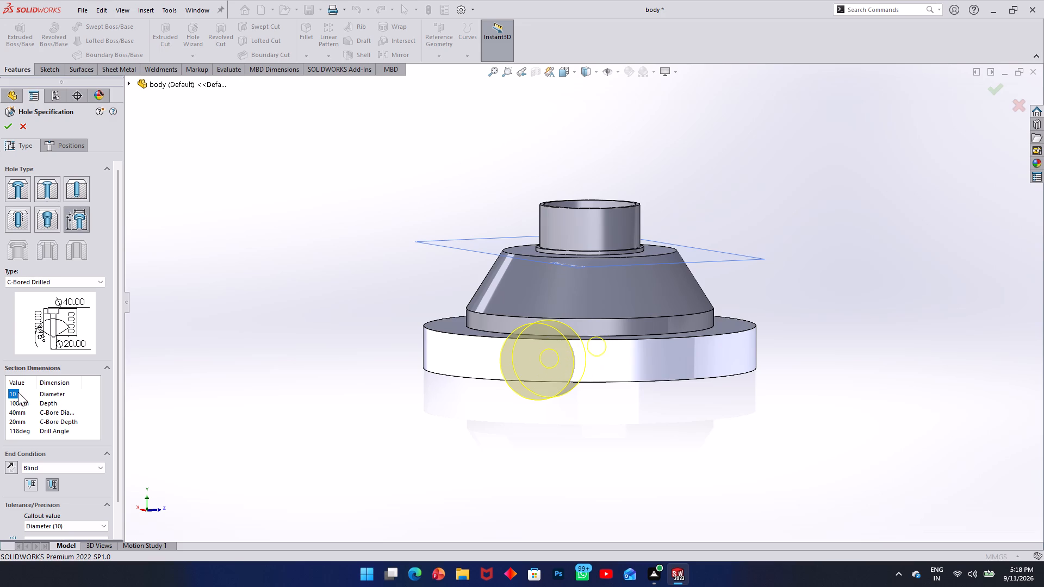
double_click(22, 406)
key(4)
key(5)
key(Return)
Set the rim hole's counterbore diameter to 14 mm and counterbore depth to 10 mm, and apply the edited hole.
double_click(24, 413)
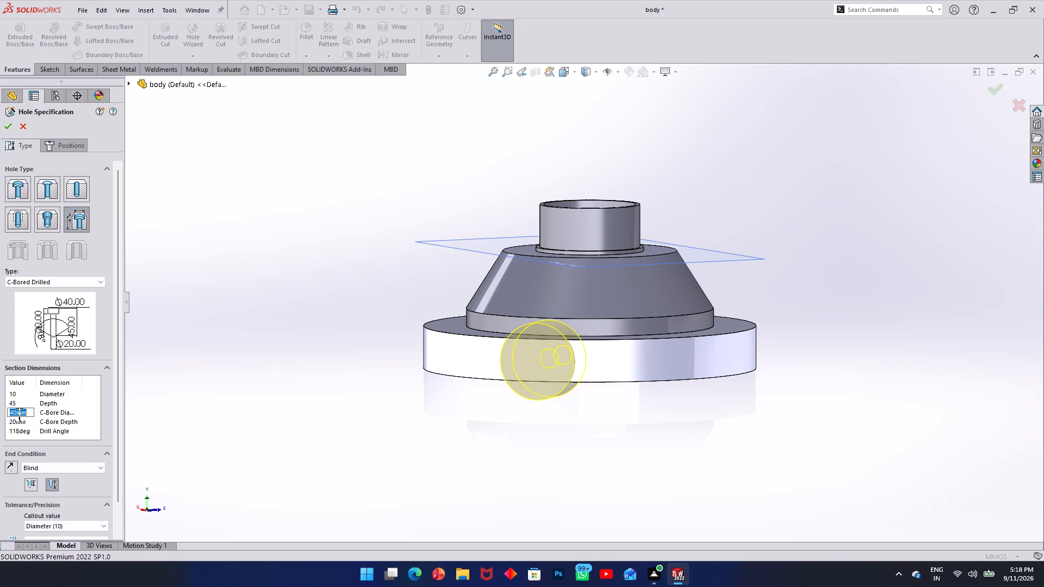
text(14)
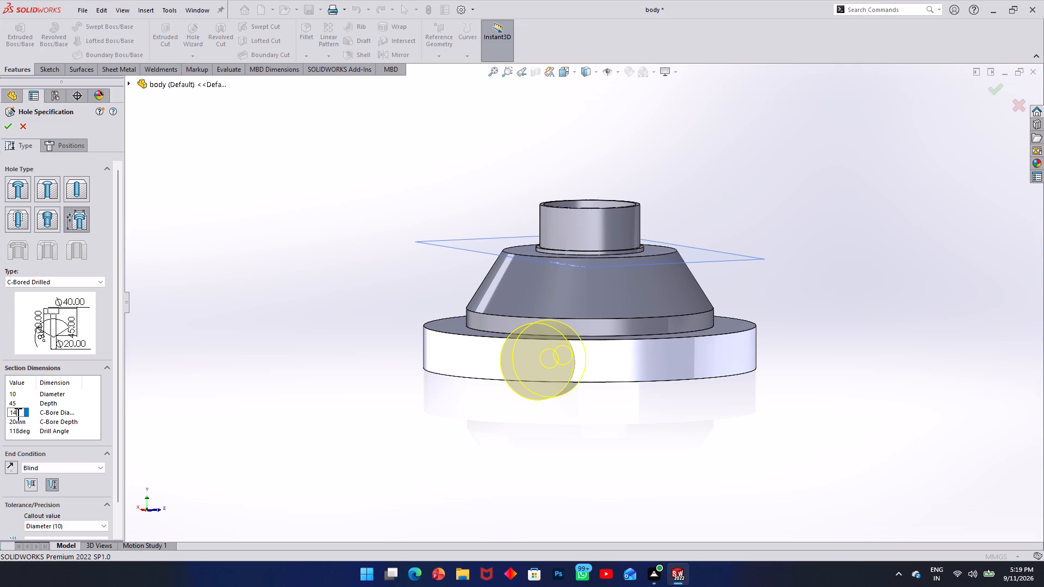
double_click(16, 424)
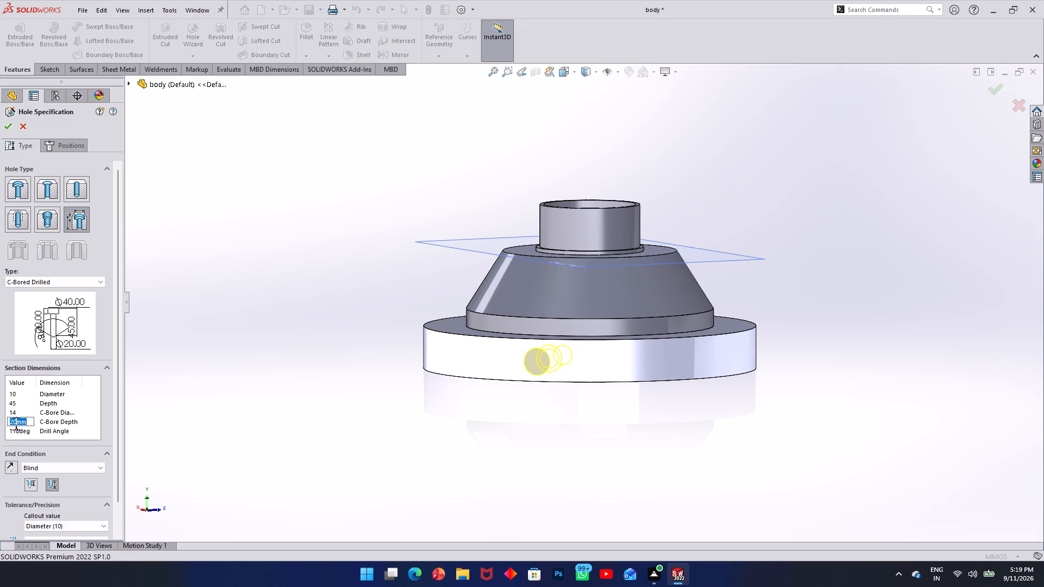
text(10)
key(Return)
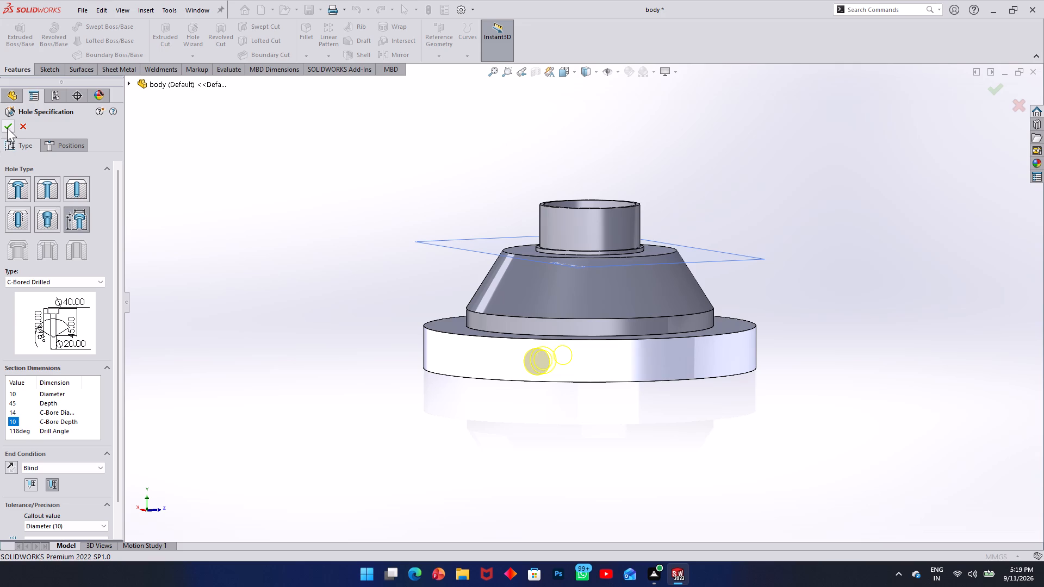
click(8, 126)
Examine the edited counterbored rim hole and the body from below and above.
scroll(362, 358, up, 3)
middle_drag(395, 331, 401, 290)
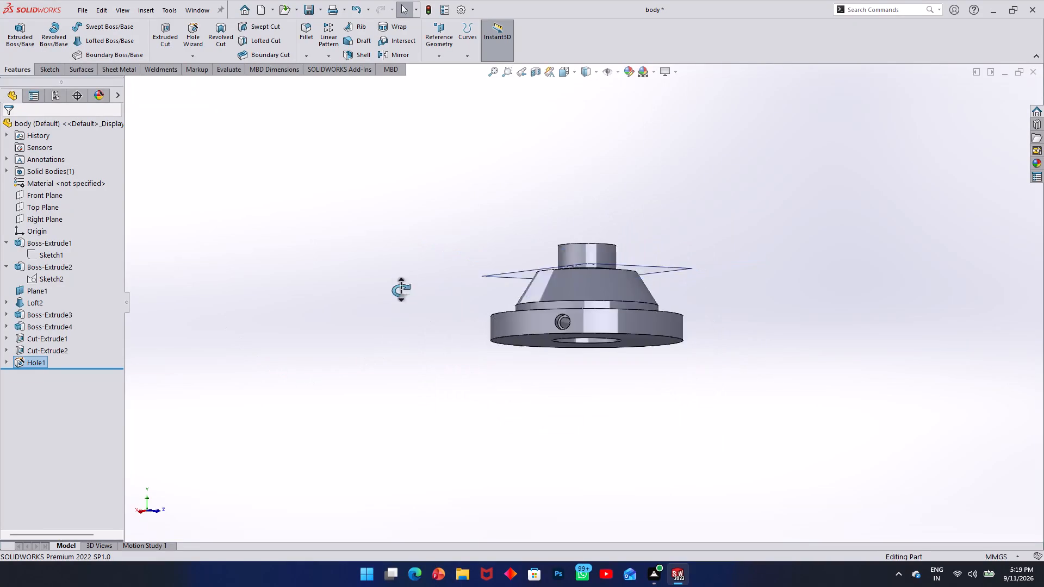
middle_drag(401, 290, 399, 246)
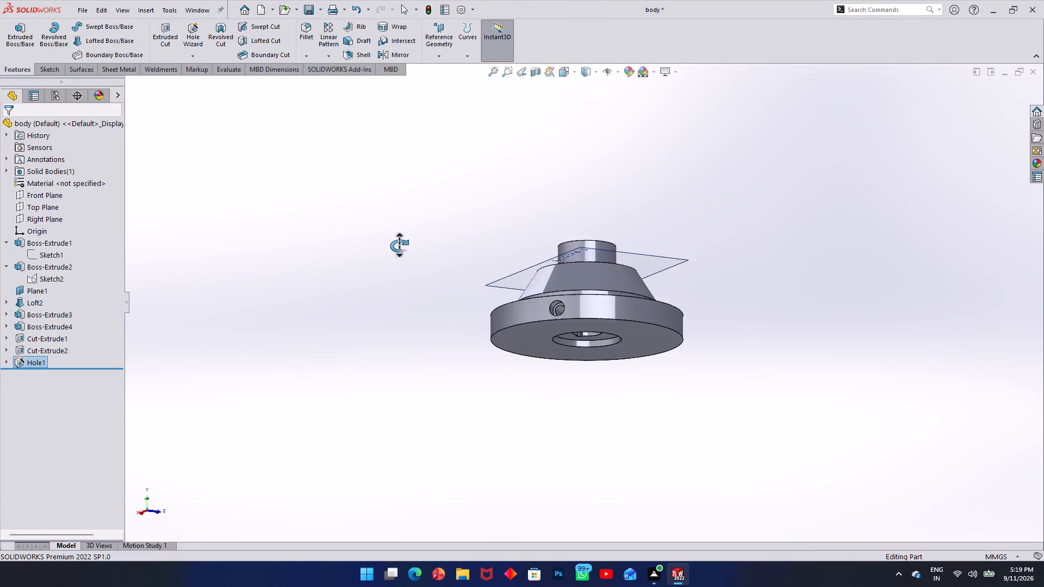
middle_drag(399, 246, 399, 247)
scroll(399, 247, up, 1)
scroll(610, 353, down, 4)
middle_drag(568, 235, 607, 395)
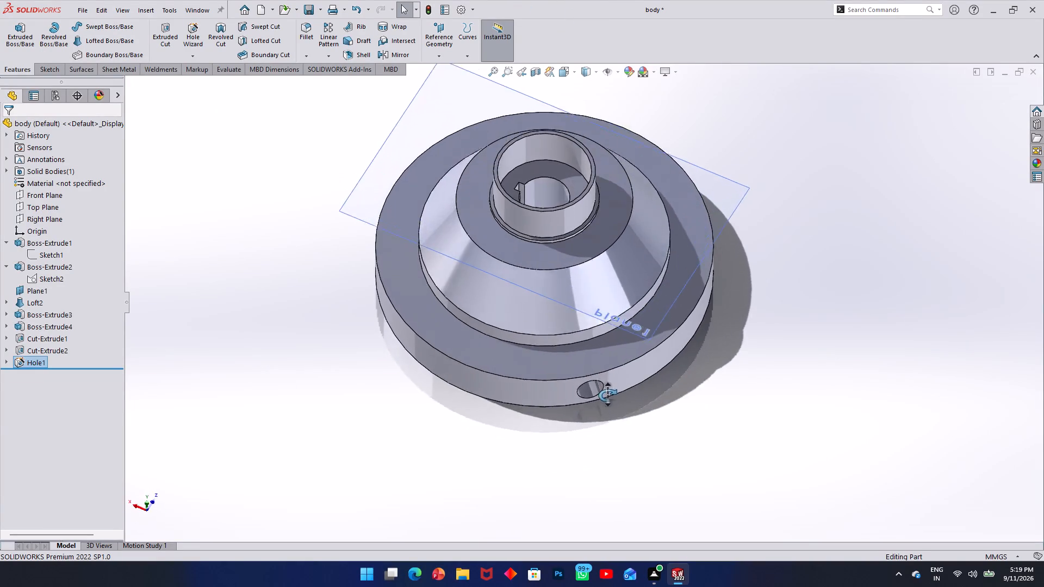
middle_drag(607, 395, 583, 347)
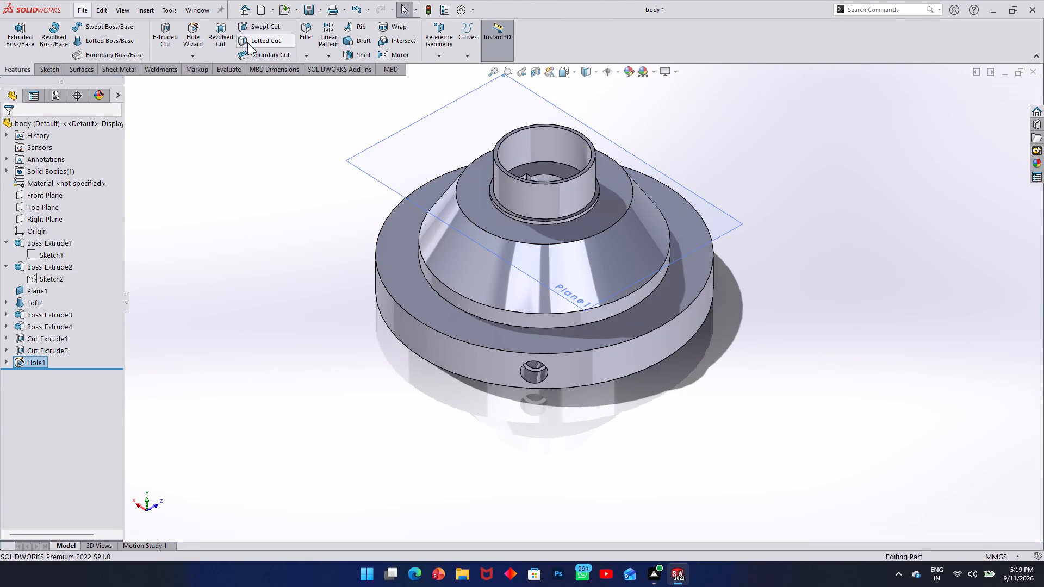
Circularly pattern the counterbored rim hole around the base's bottom circular edge with 4 equally spaced instances over 360°.
click(331, 52)
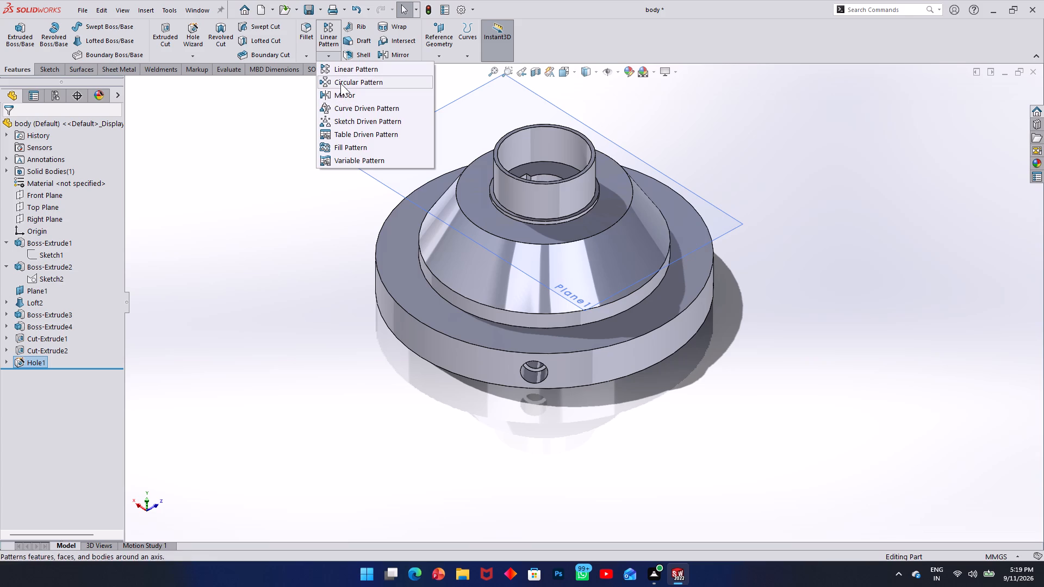
click(340, 83)
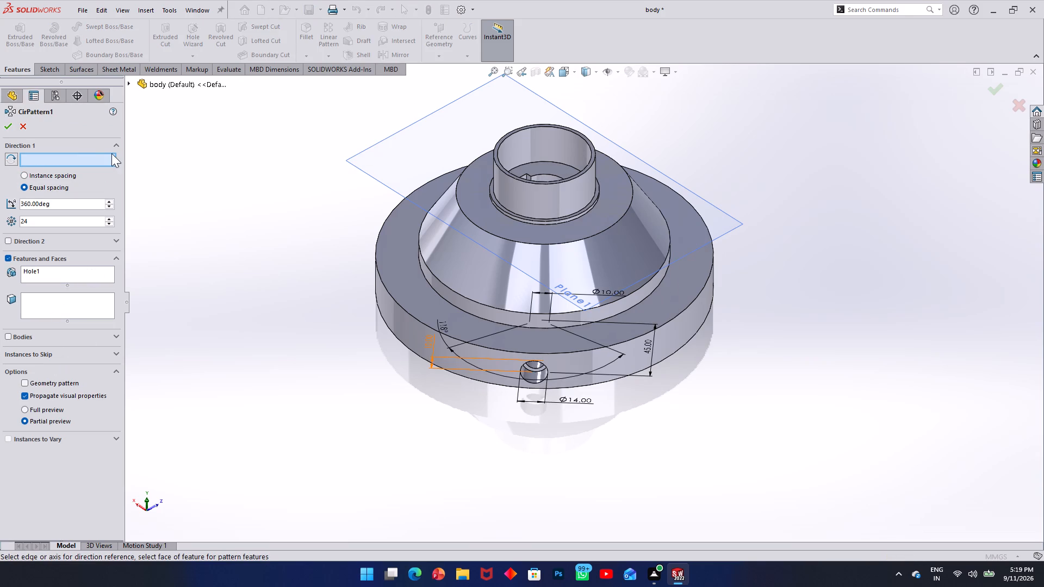
click(130, 81)
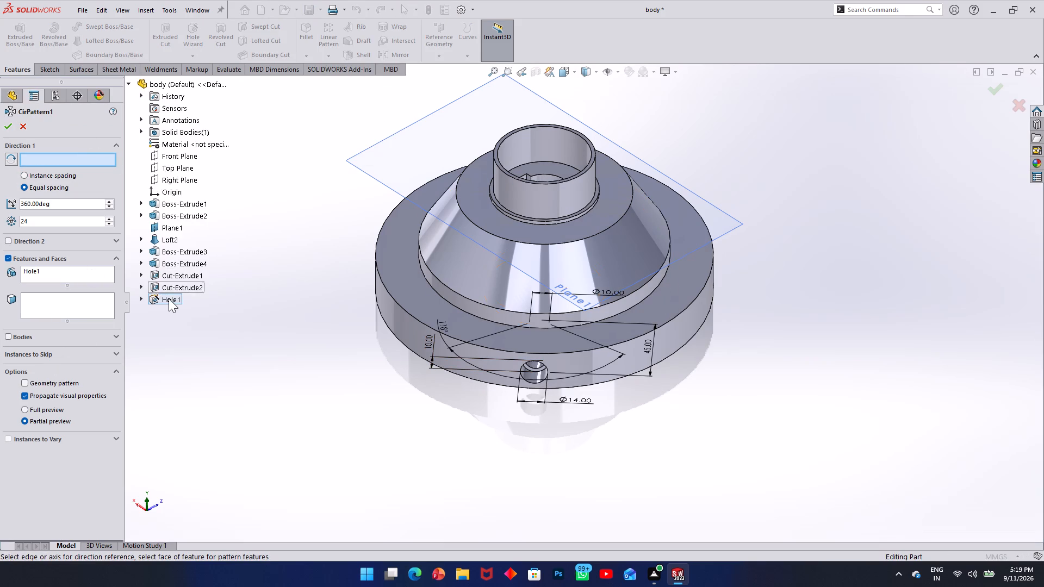
click(167, 301)
click(175, 301)
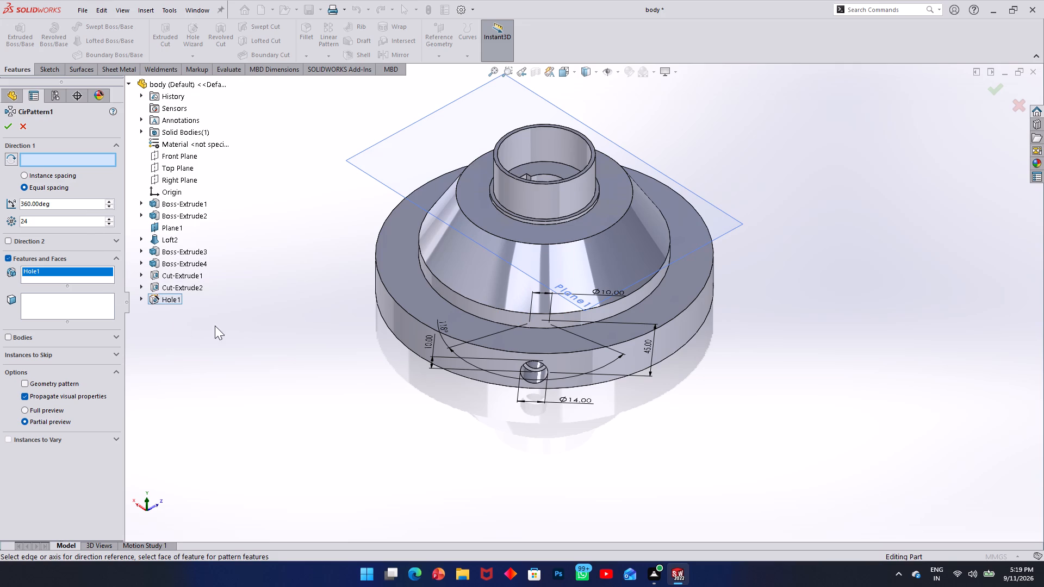
middle_drag(215, 324, 219, 161)
scroll(201, 244, up, 1)
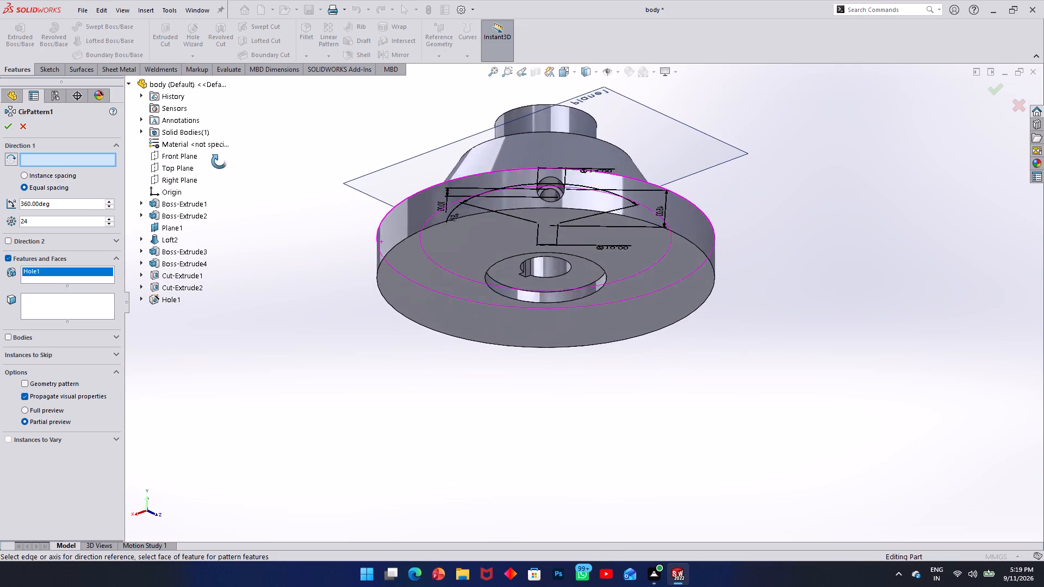
middle_drag(219, 161, 216, 171)
click(473, 223)
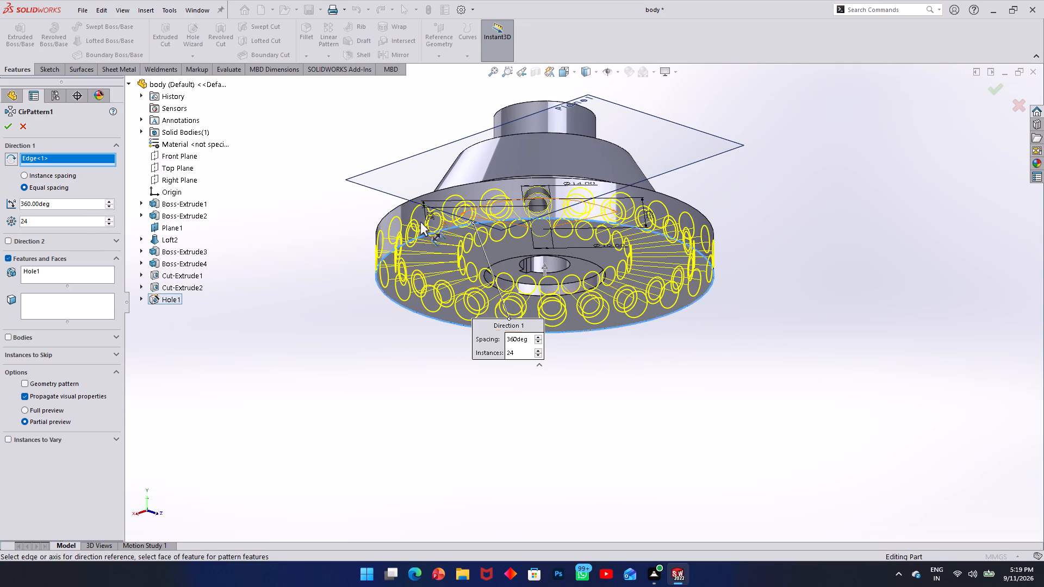
drag(48, 220, 0, 225)
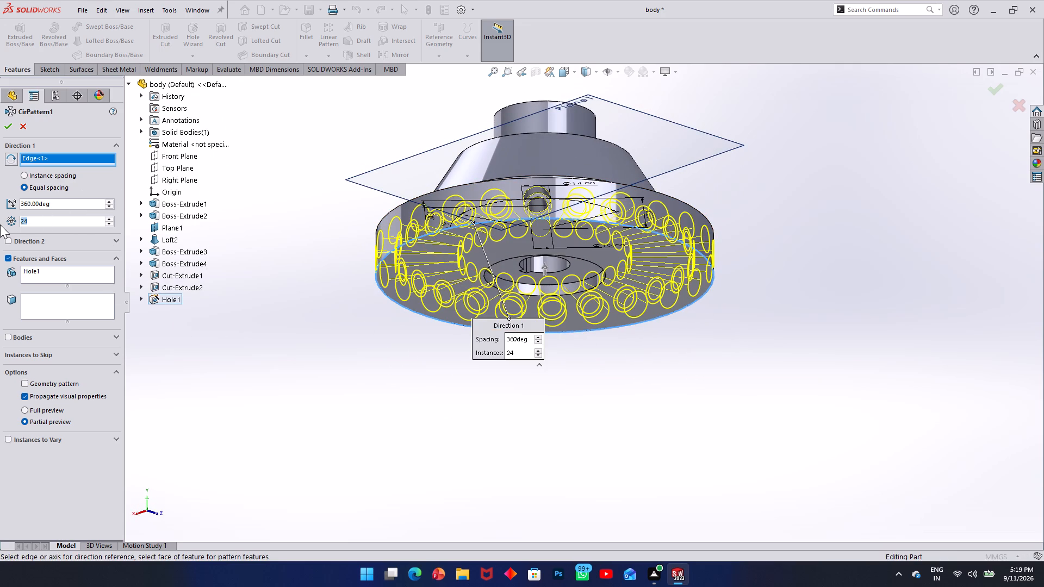
key(4)
key(Return)
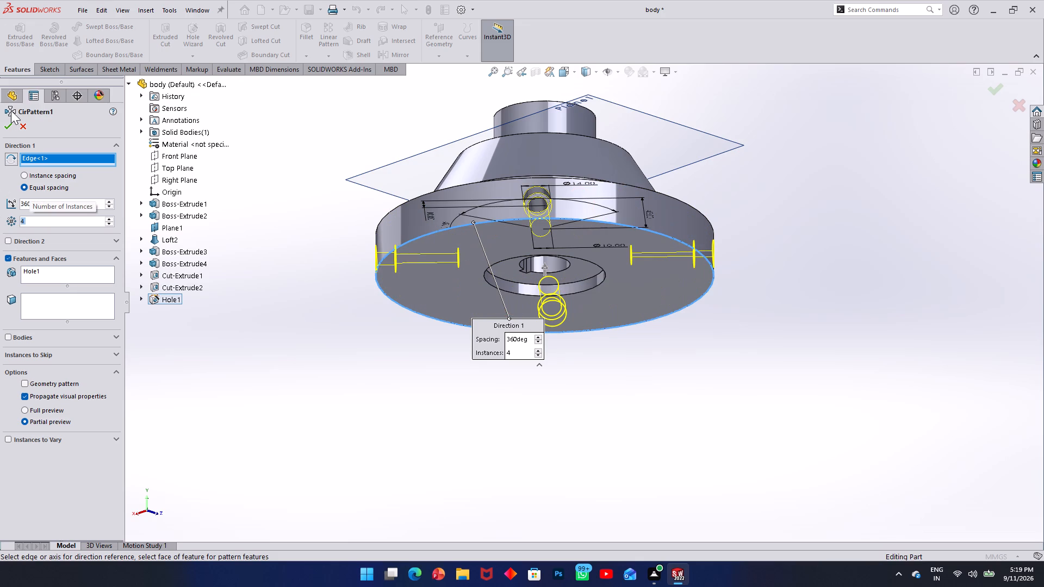
click(12, 121)
Examine the patterned rim holes and the whole body from the sides, above and below.
middle_drag(271, 185, 276, 139)
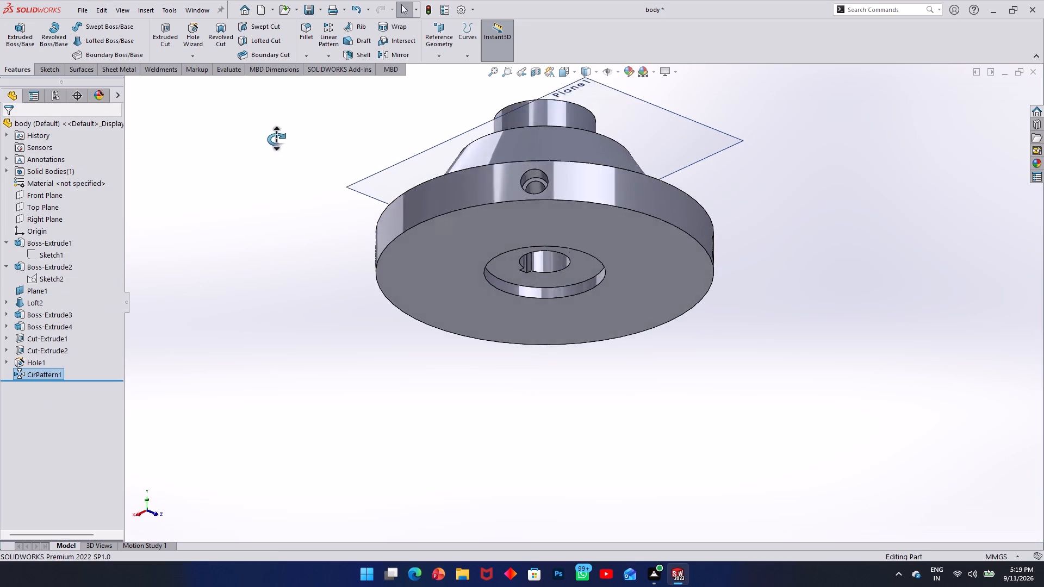
middle_drag(276, 139, 669, 223)
scroll(669, 223, up, 1)
middle_drag(508, 221, 660, 230)
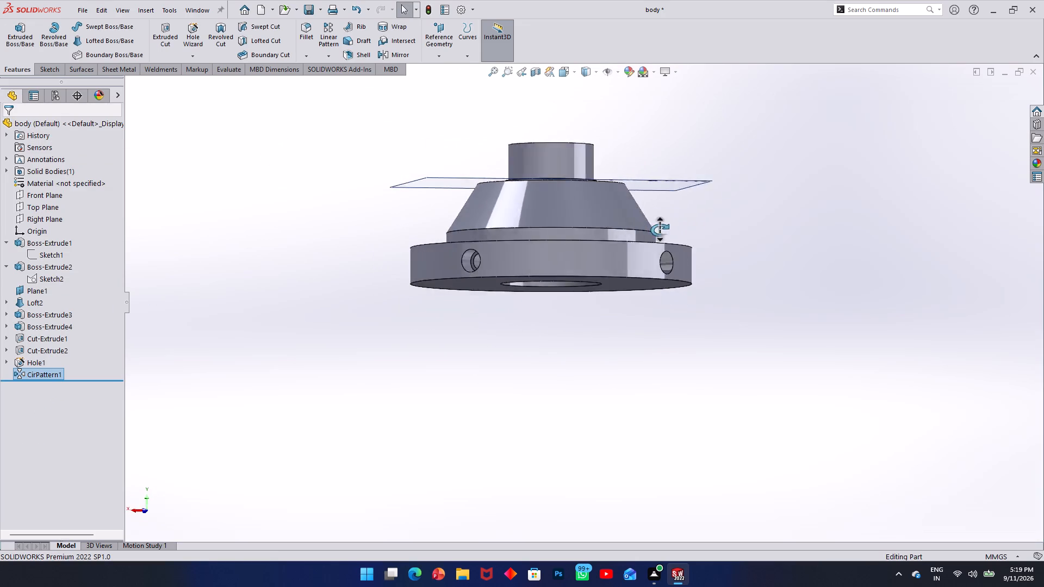
middle_drag(660, 230, 358, 329)
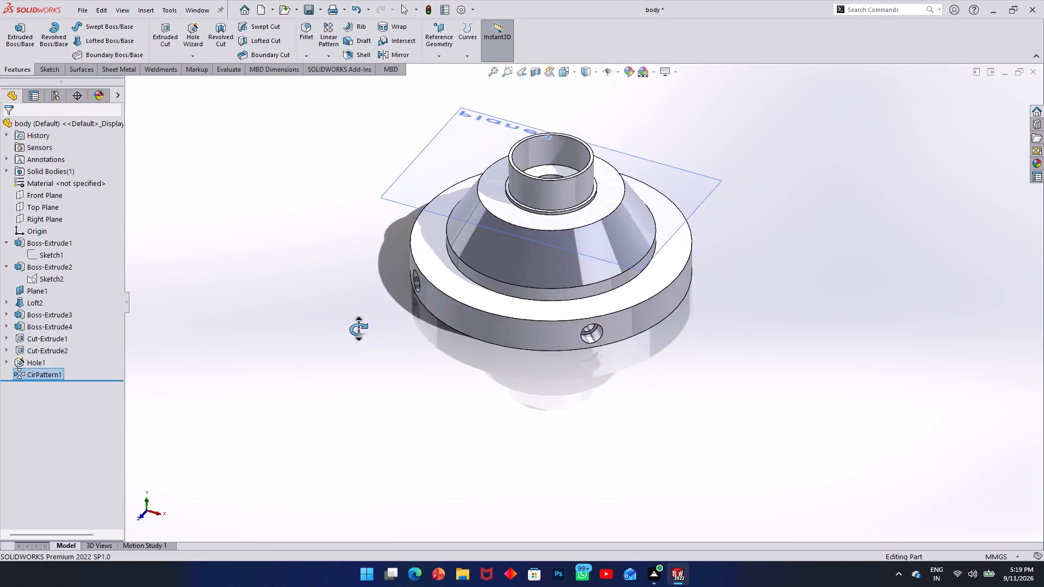
middle_drag(358, 329, 411, 318)
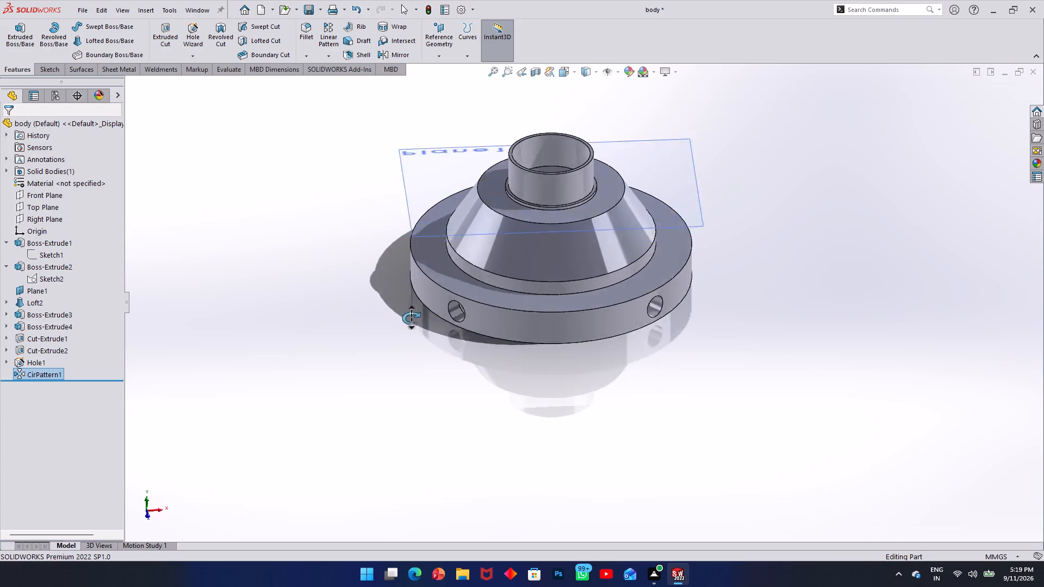
middle_drag(411, 318, 710, 321)
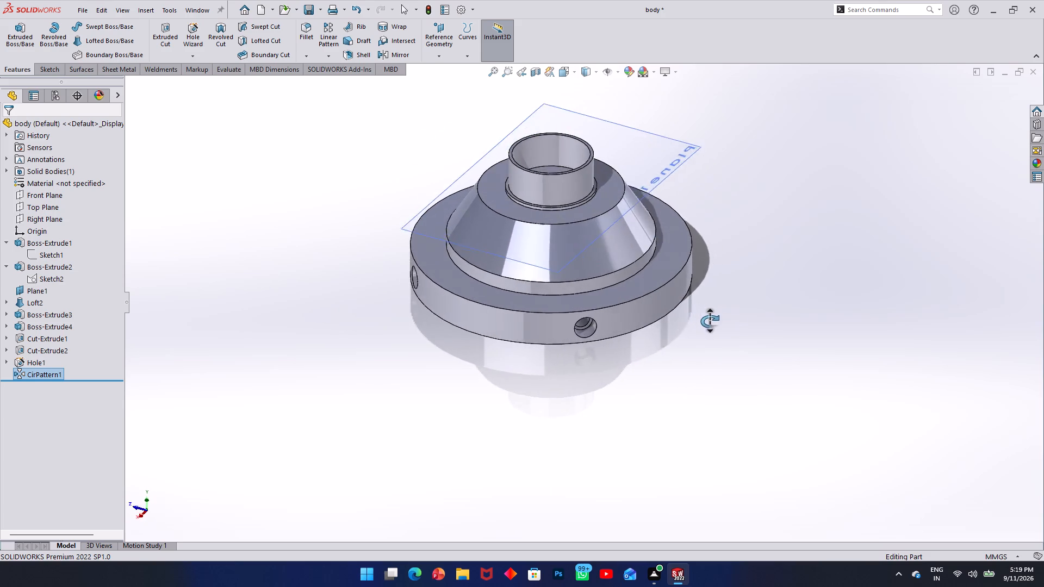
middle_drag(710, 321, 701, 297)
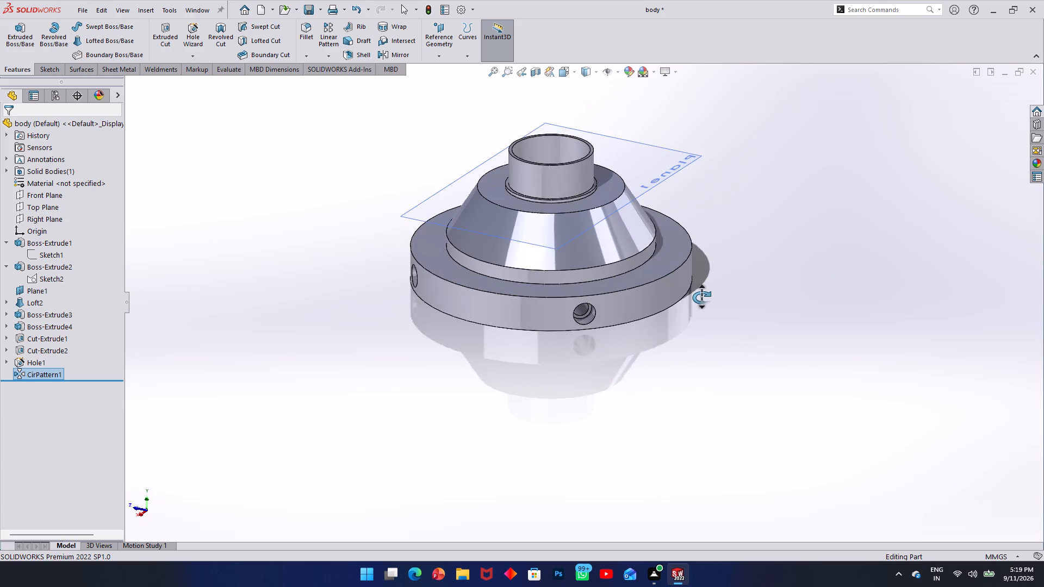
middle_drag(701, 297, 685, 293)
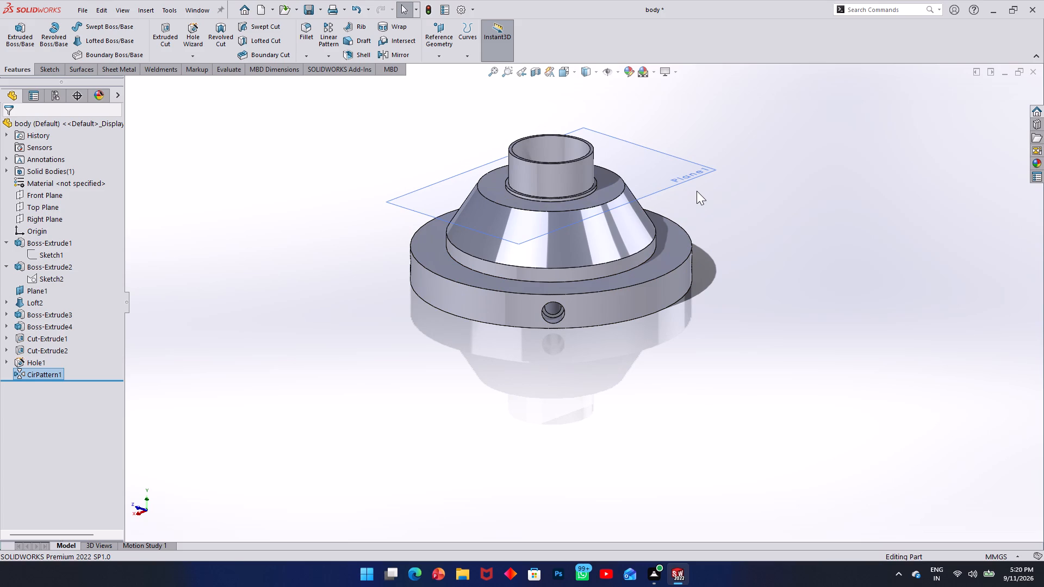
scroll(609, 197, up, 1)
middle_drag(608, 203, 598, 420)
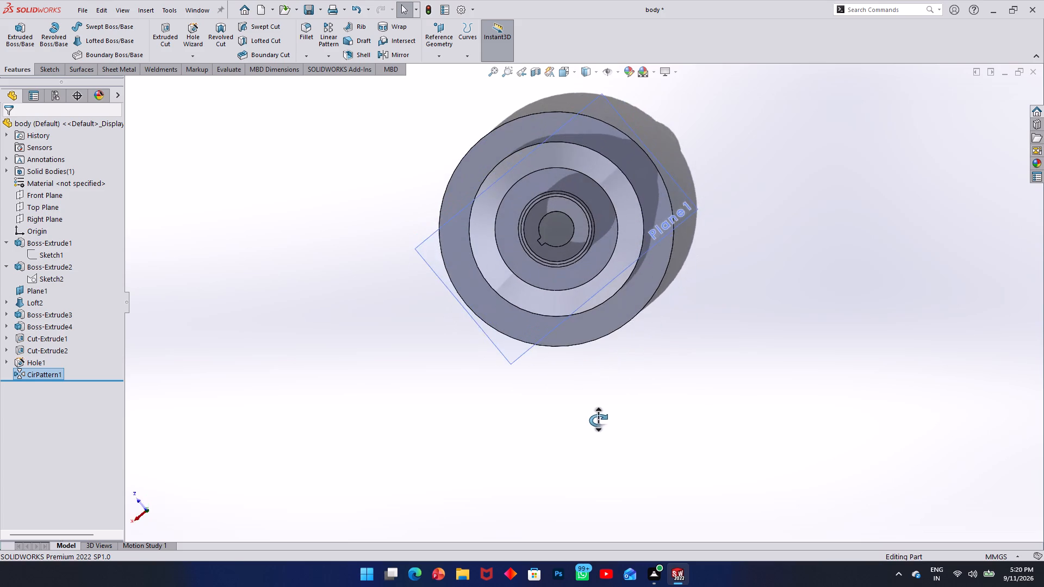
middle_drag(598, 420, 594, 181)
scroll(598, 123, down, 1)
scroll(594, 180, up, 1)
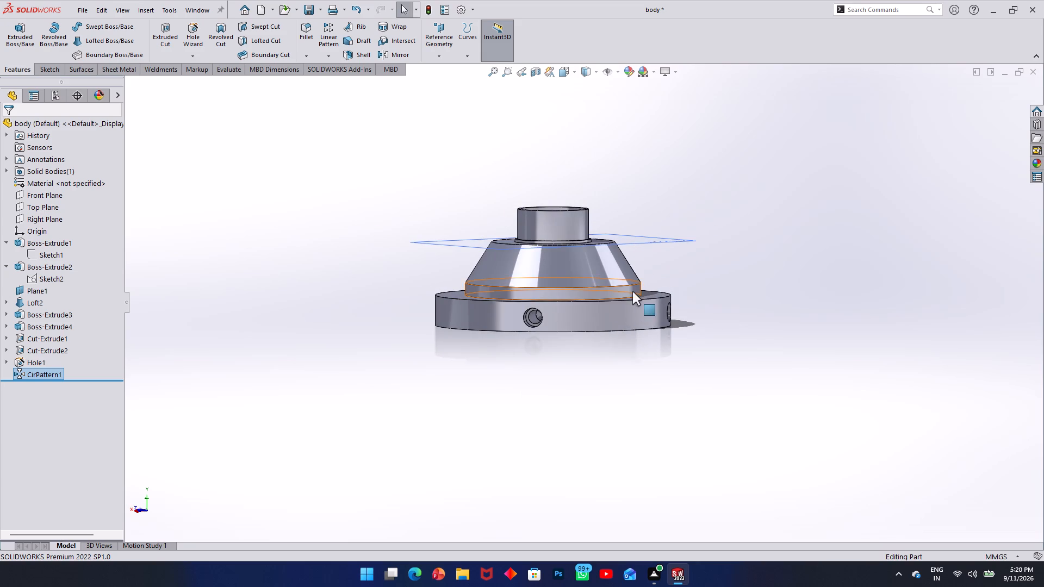
scroll(632, 278, down, 3)
scroll(508, 226, up, 1)
middle_drag(502, 205, 507, 302)
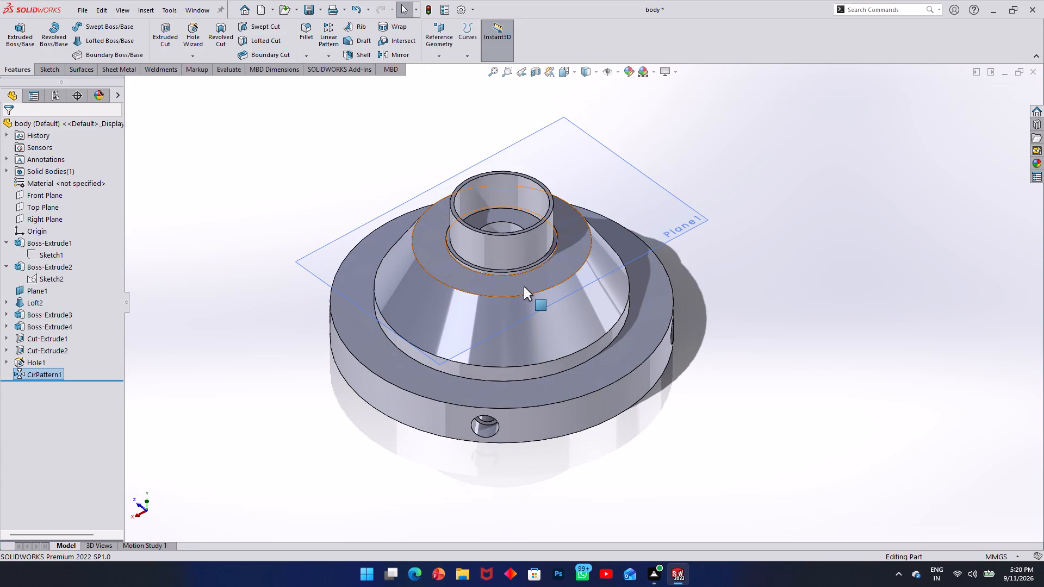
Save the body part.
key(ctrl+s)
ctrl+middle_drag(463, 314, 467, 273)
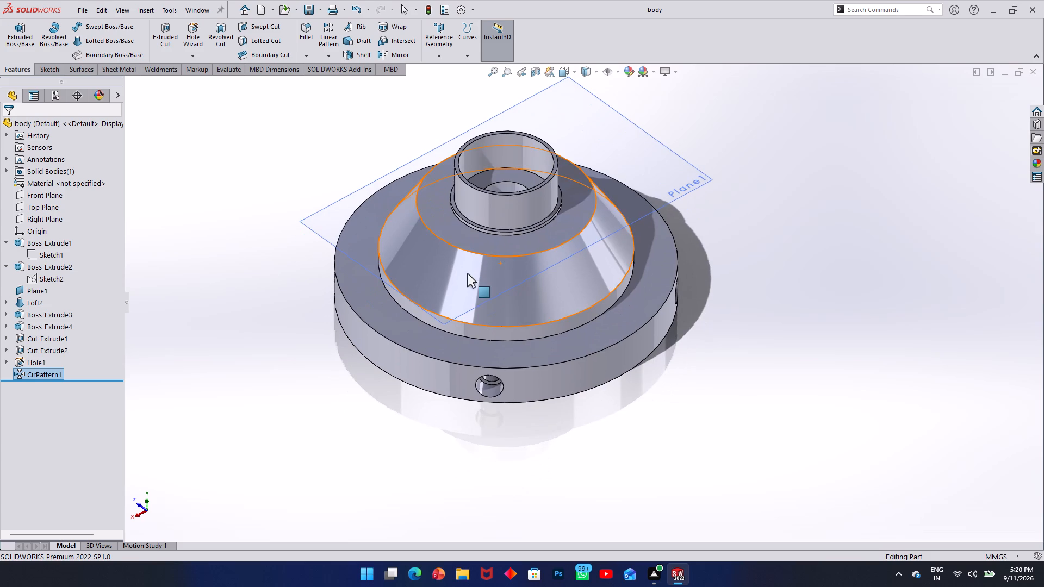
key(ctrl+s)
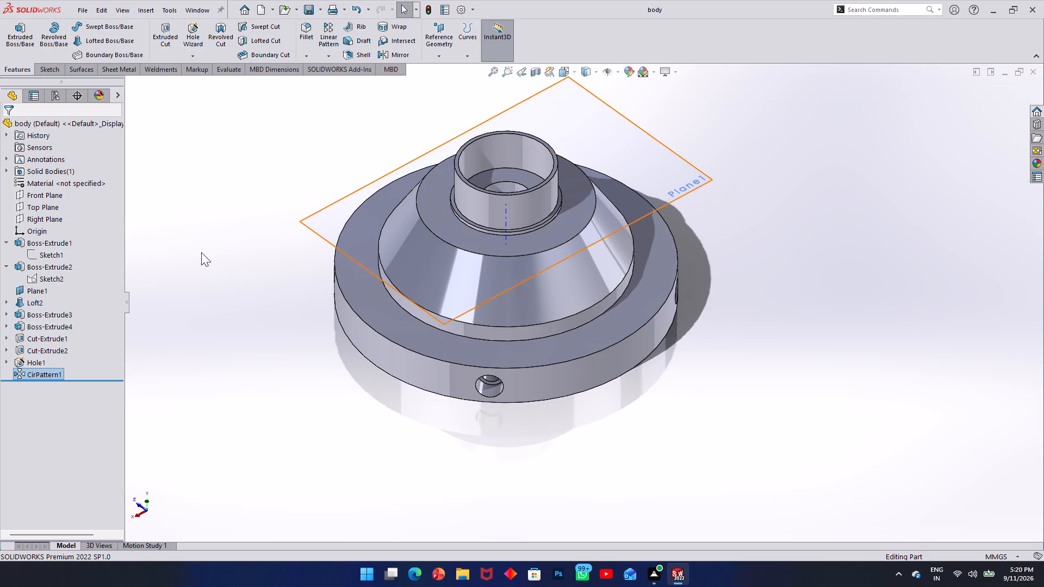
Create a new part document.
click(79, 9)
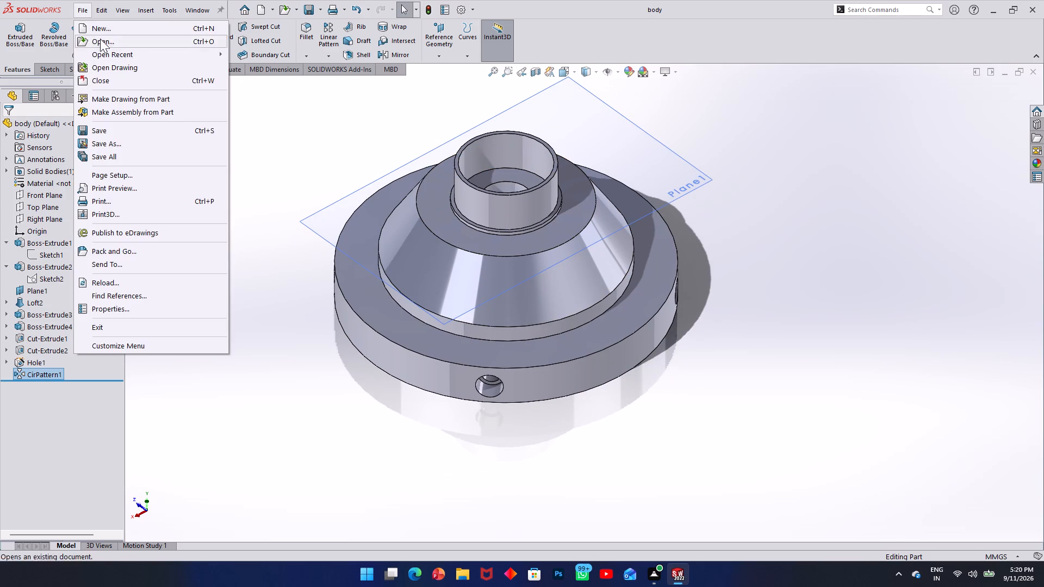
click(101, 31)
click(221, 252)
click(244, 258)
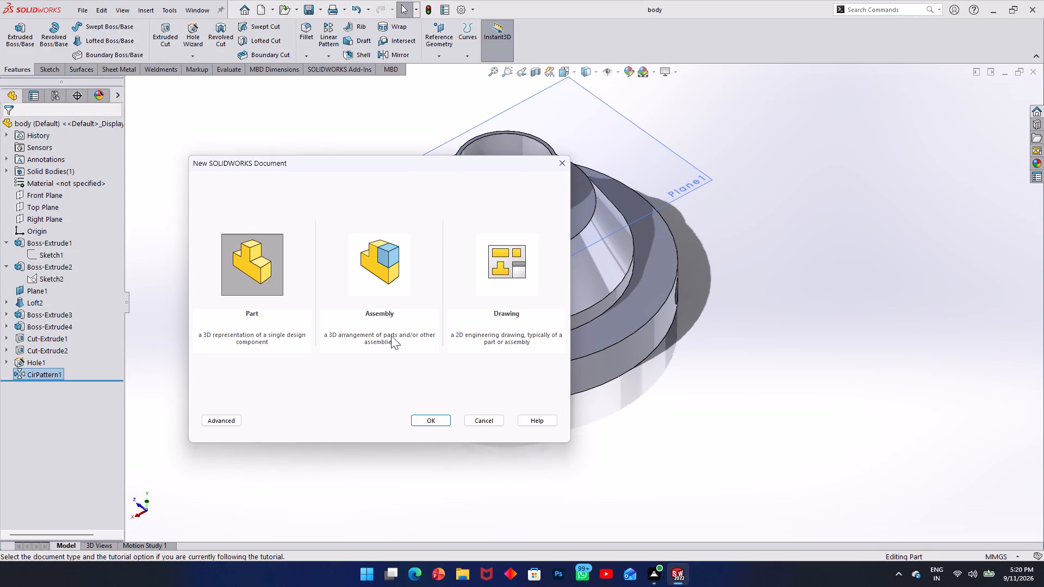
click(432, 420)
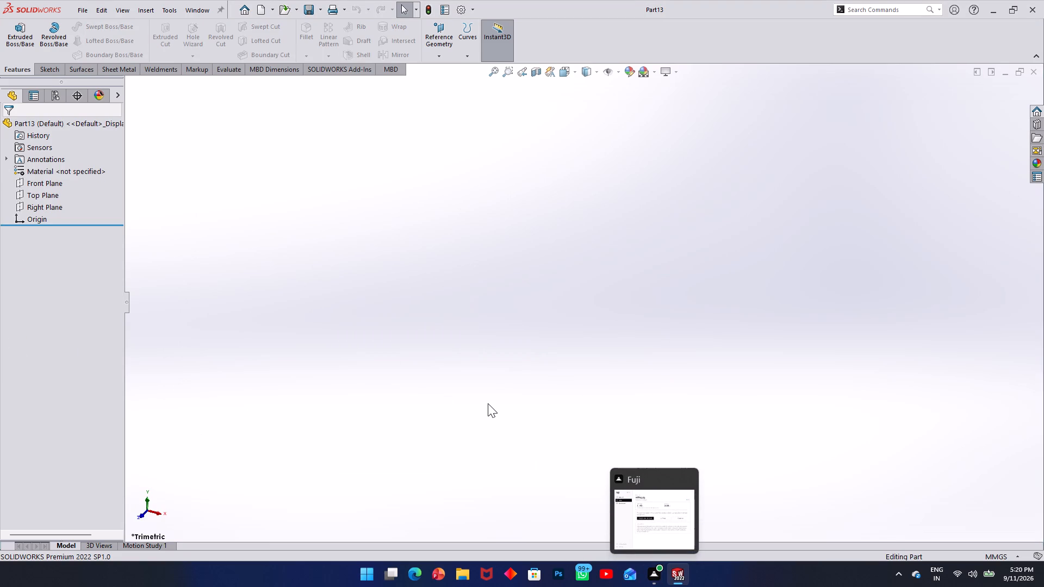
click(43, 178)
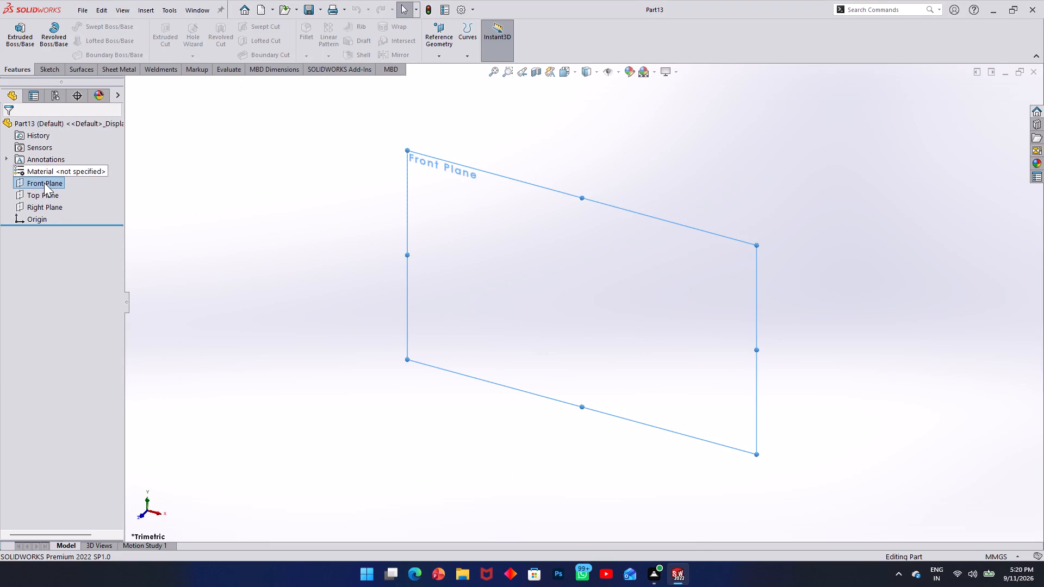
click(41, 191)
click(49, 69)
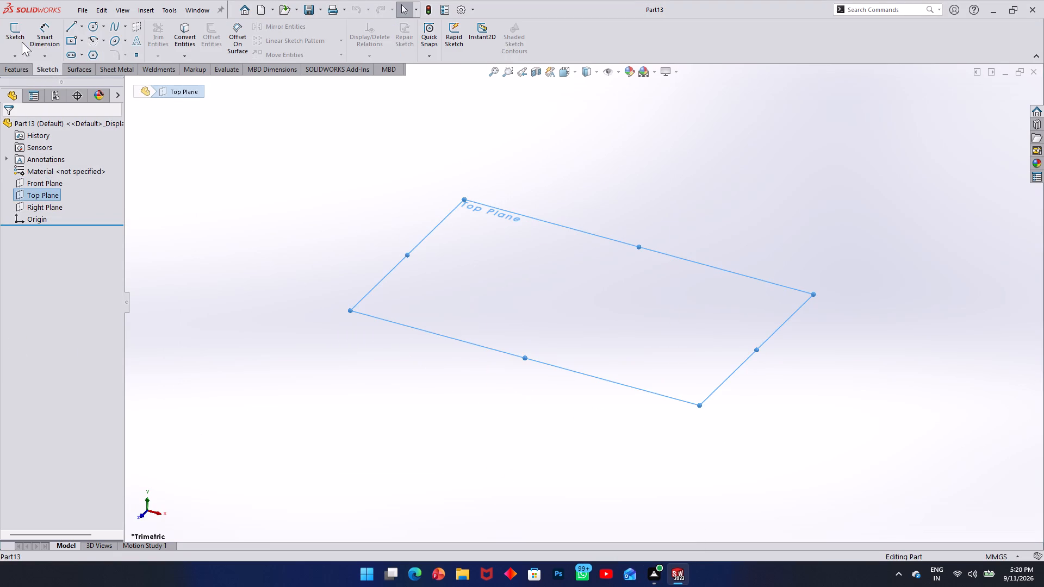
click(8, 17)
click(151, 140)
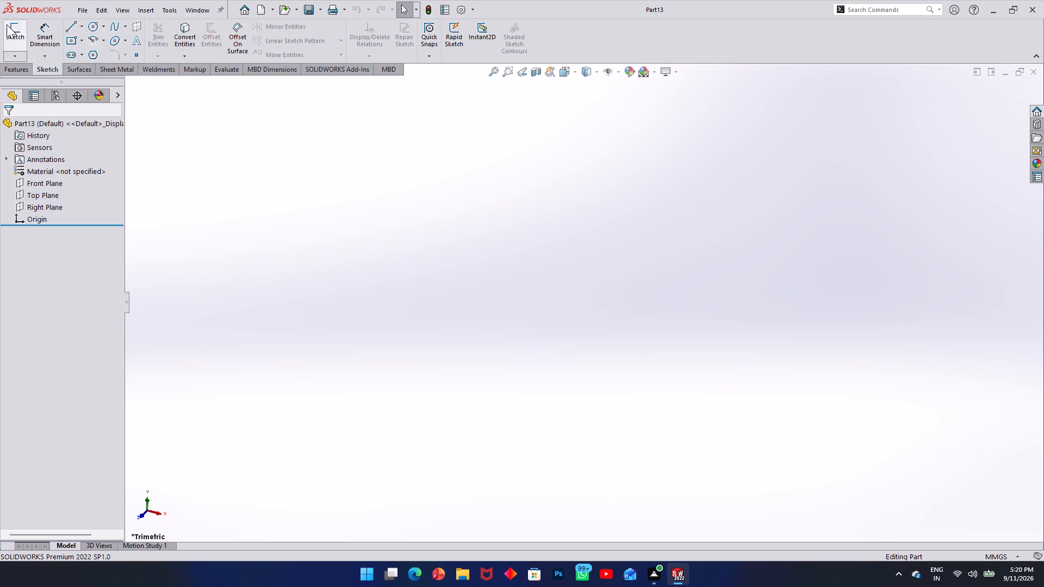
Start a sketch on the Front Plane and draw a long vertical centerline through the origin, extending equally above and below it.
click(48, 180)
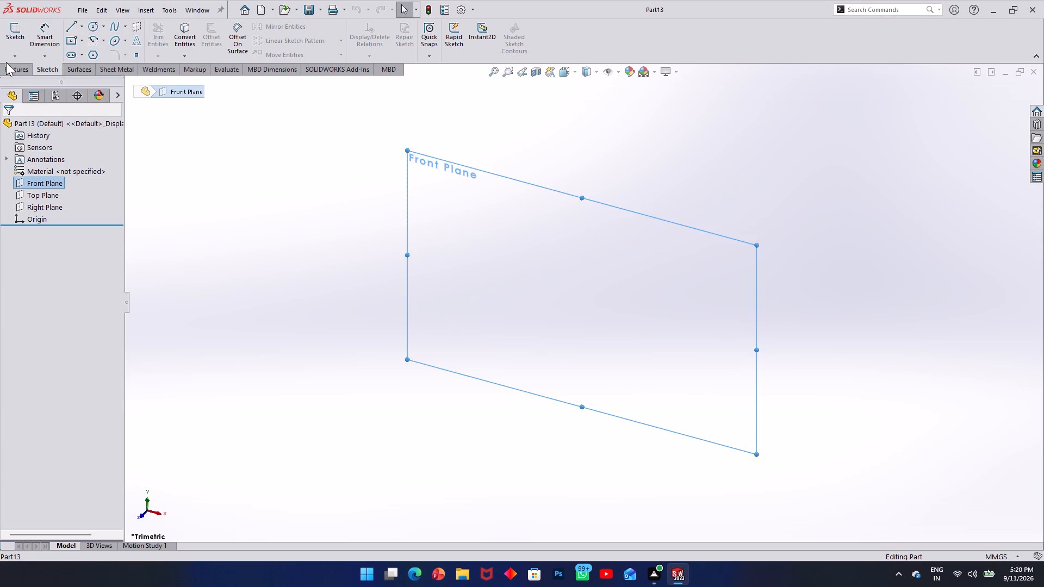
click(12, 42)
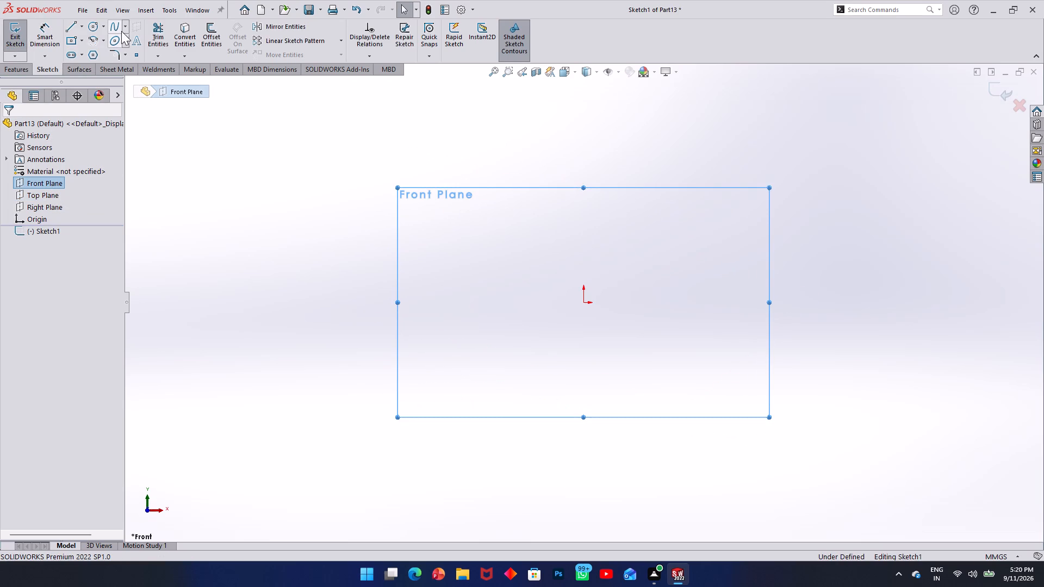
click(84, 27)
click(85, 52)
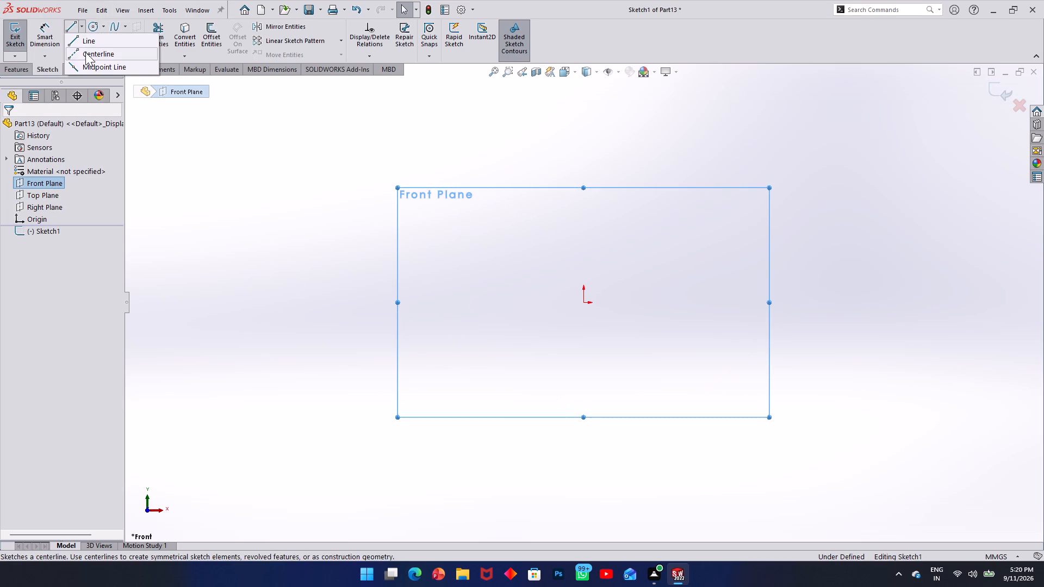
click(585, 97)
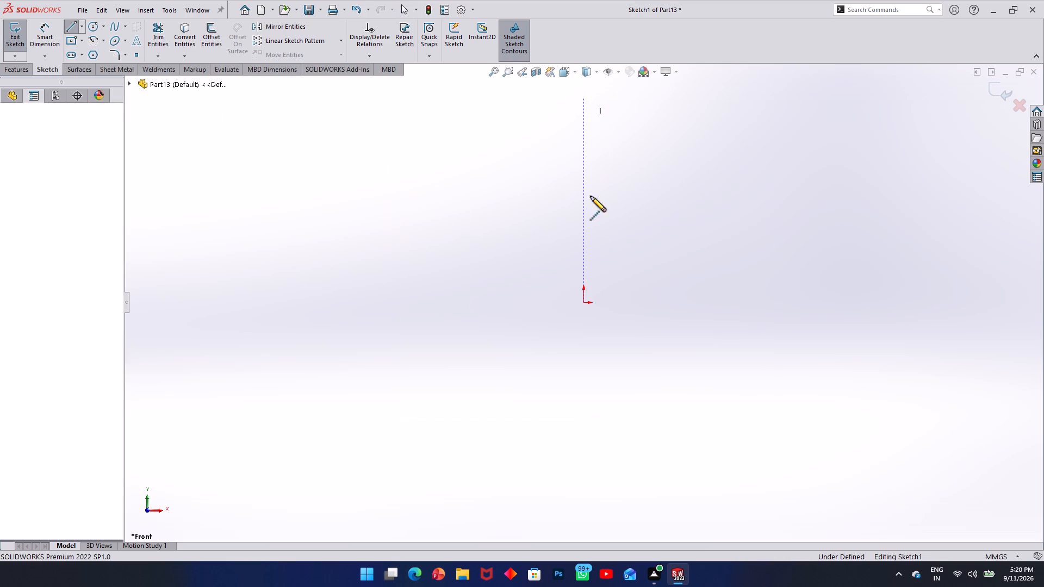
click(584, 505)
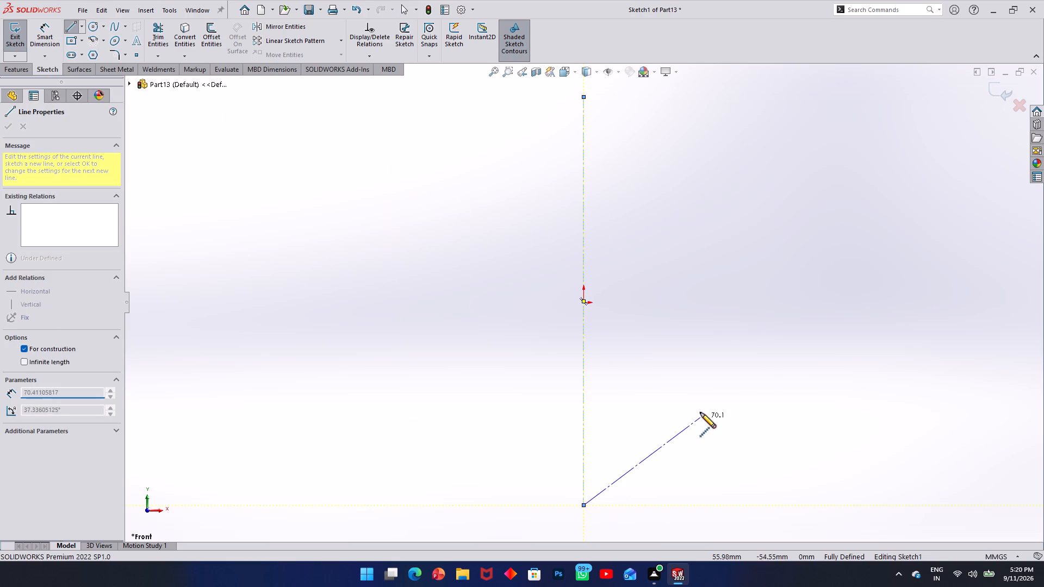
Draw a horizontal centerline about 258 mm long through the origin, crossing the vertical centerline.
key(Escape)
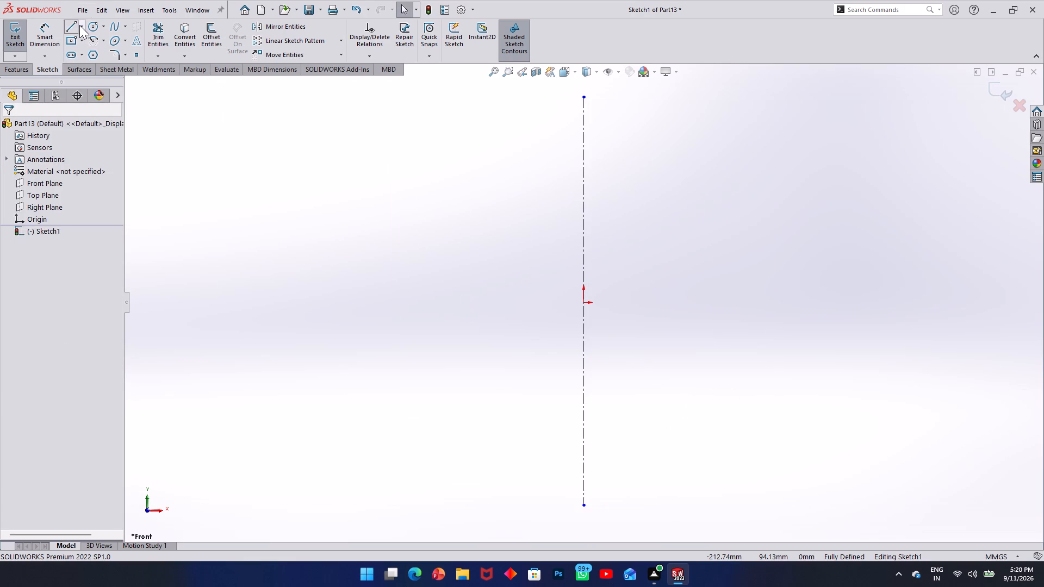
click(79, 25)
click(88, 54)
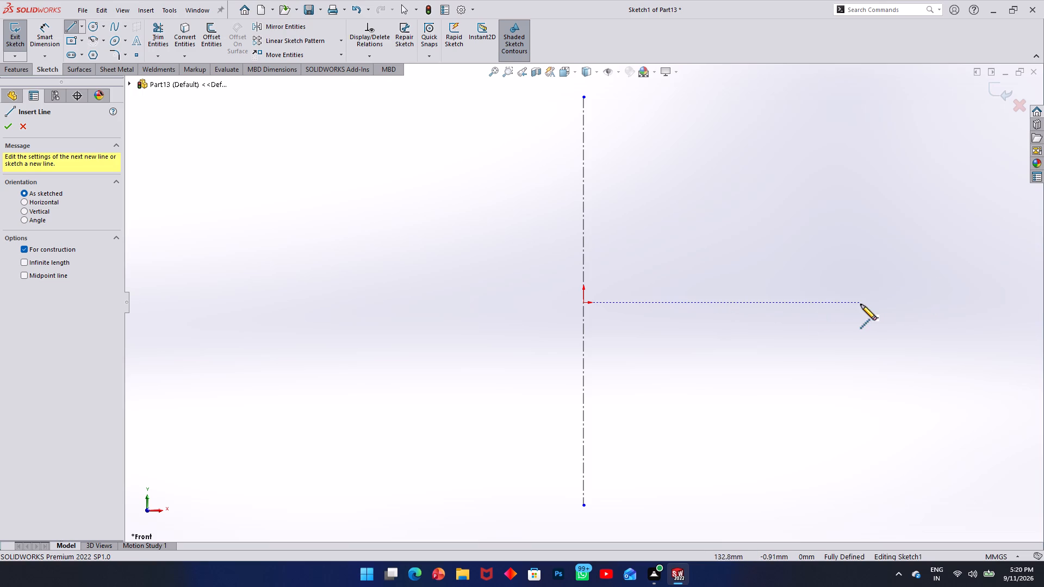
click(860, 304)
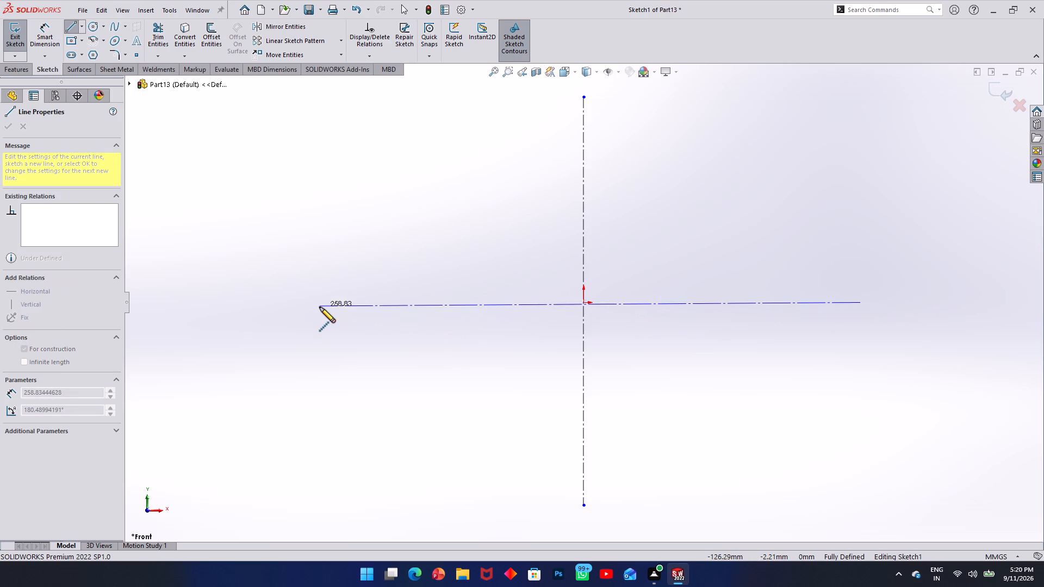
click(322, 304)
key(Escape)
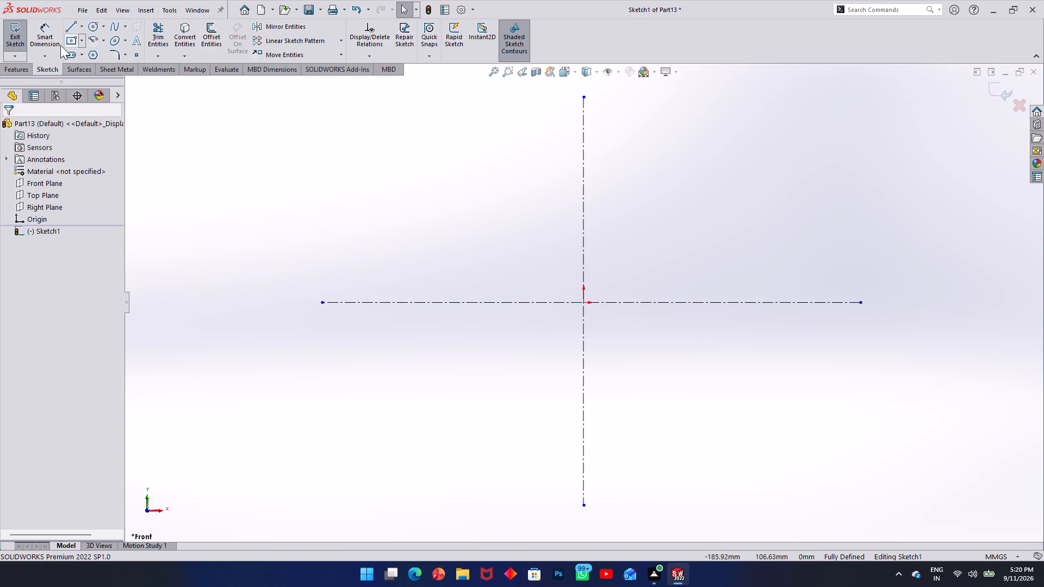
Sketch a circle centered on the origin, dimension its diameter to 72 mm, and exit the sketch.
click(90, 26)
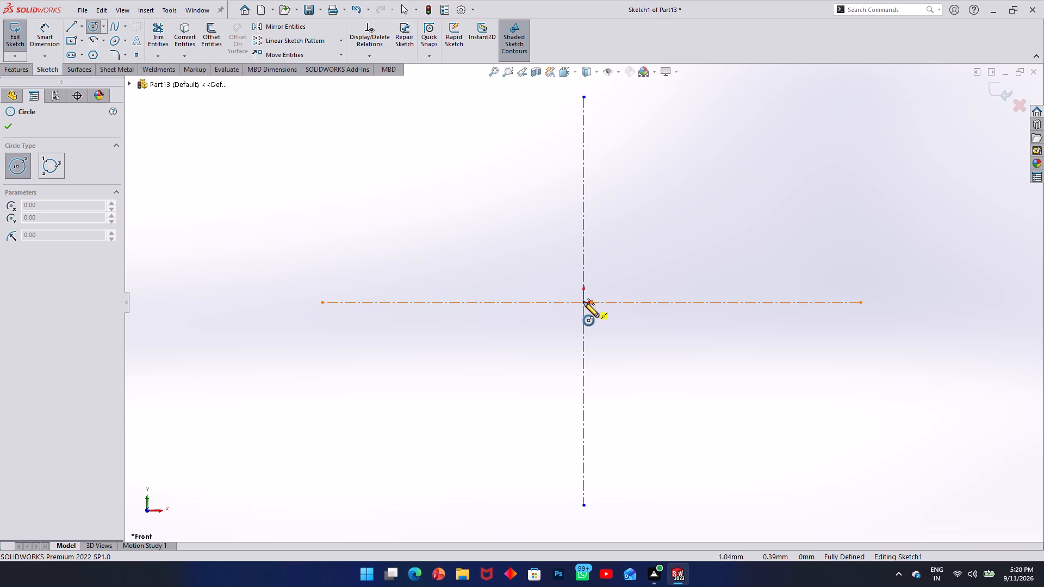
click(583, 302)
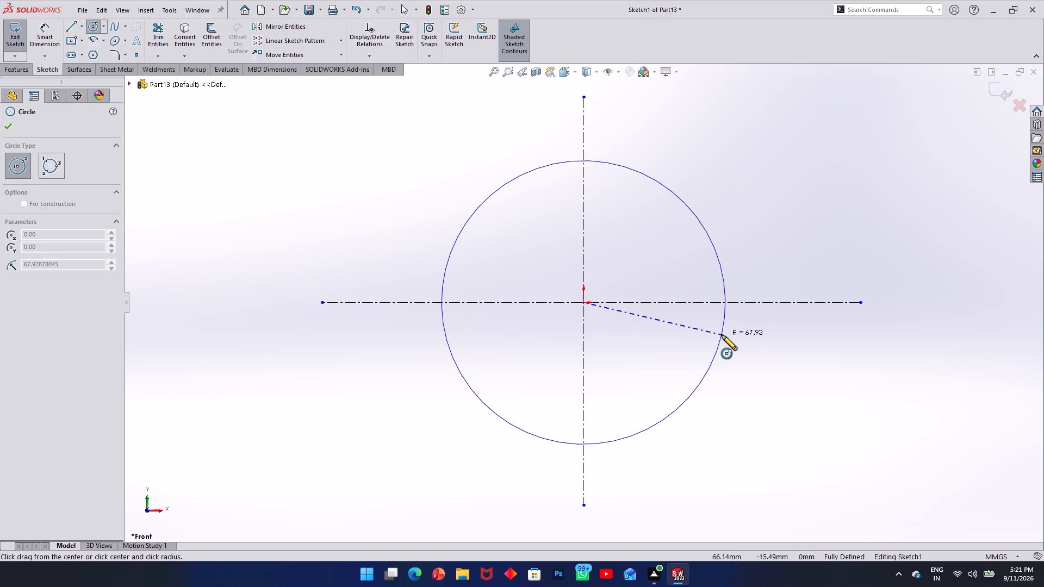
click(722, 335)
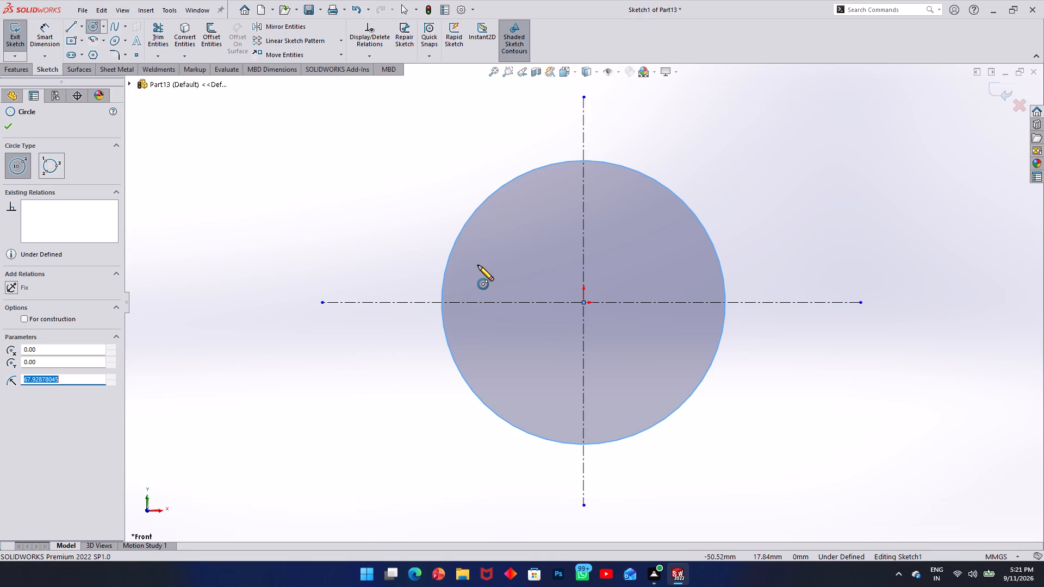
click(53, 33)
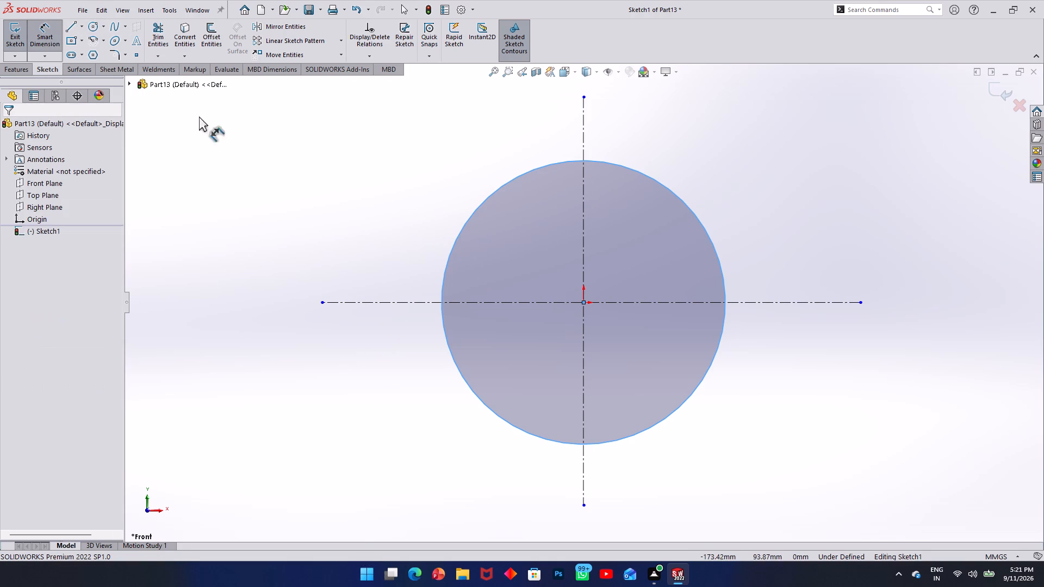
click(685, 201)
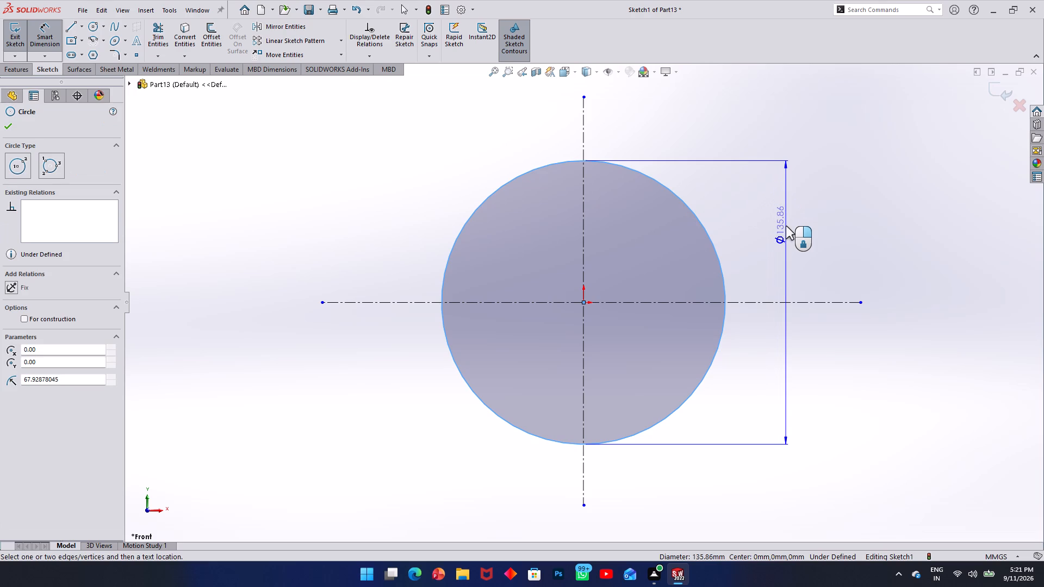
click(786, 226)
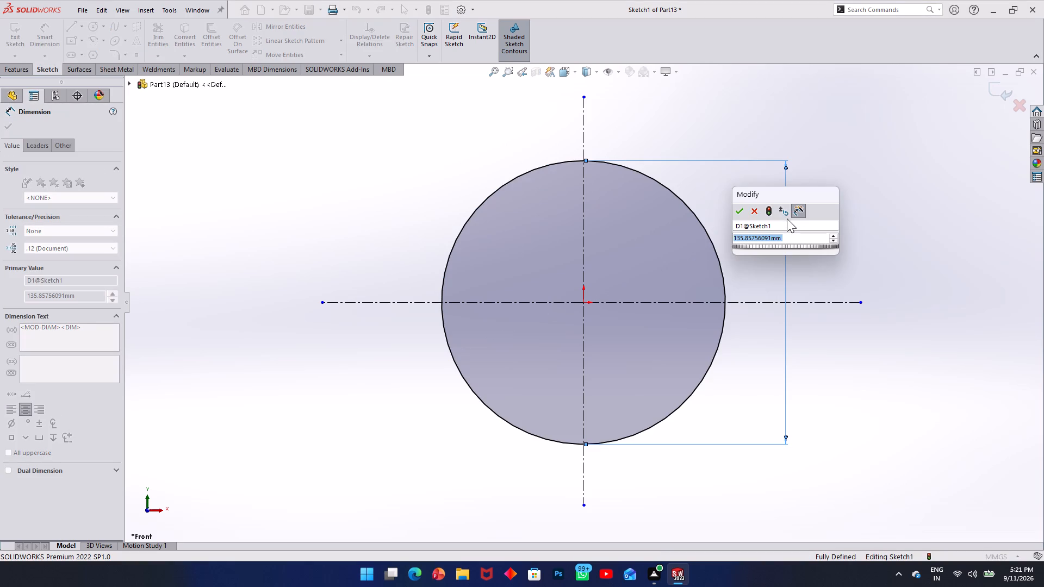
key(7)
key(2)
key(Return)
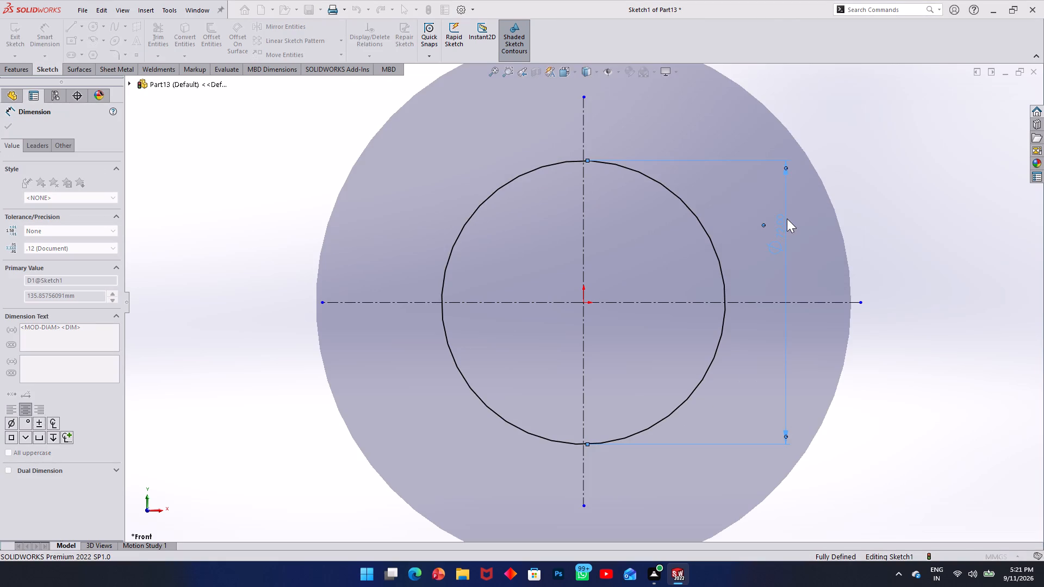
click(17, 38)
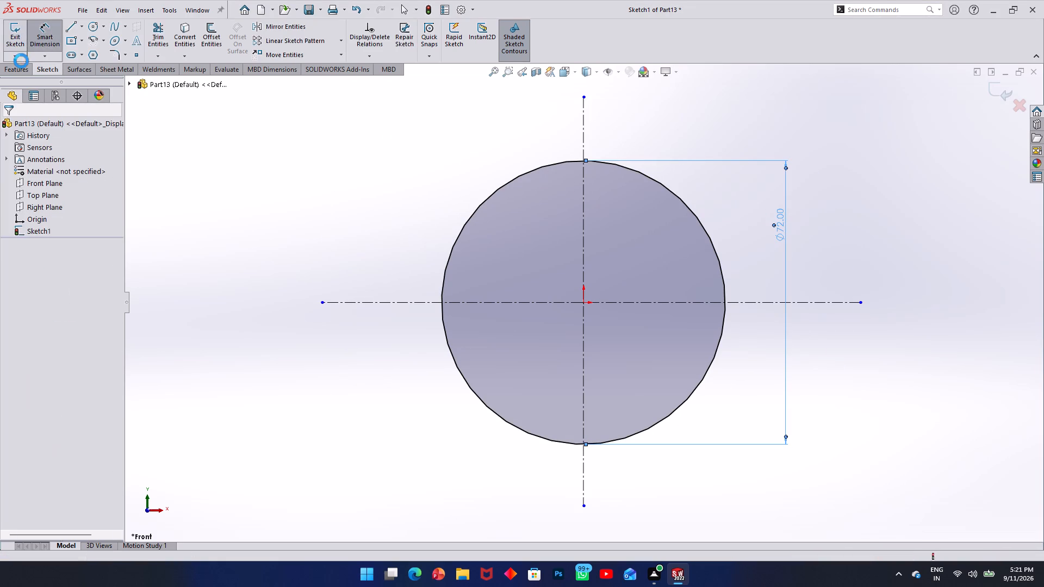
Extrude the circle as a solid boss with a Blind depth of 32 mm.
click(1, 69)
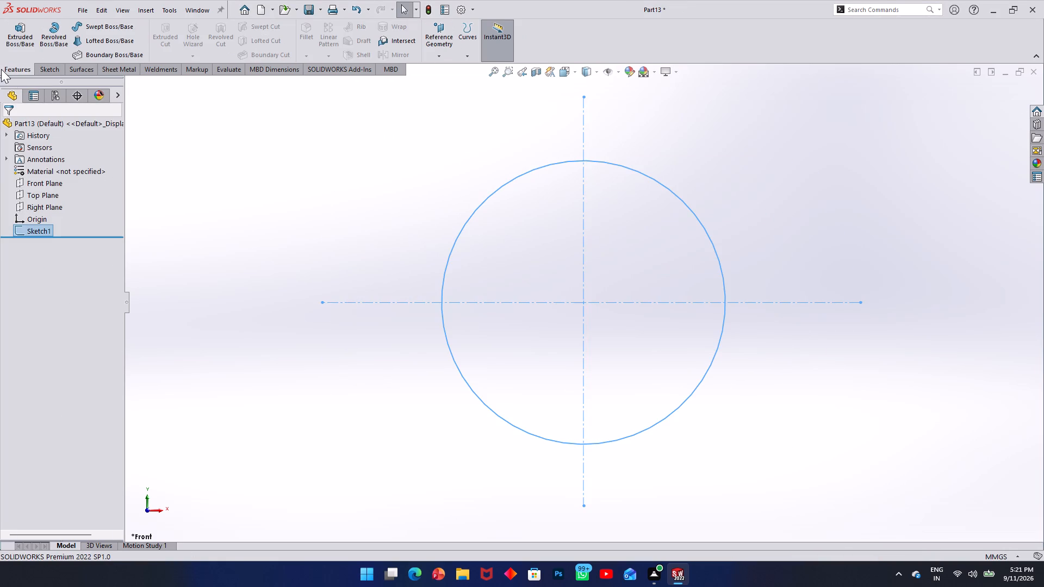
click(7, 69)
click(22, 33)
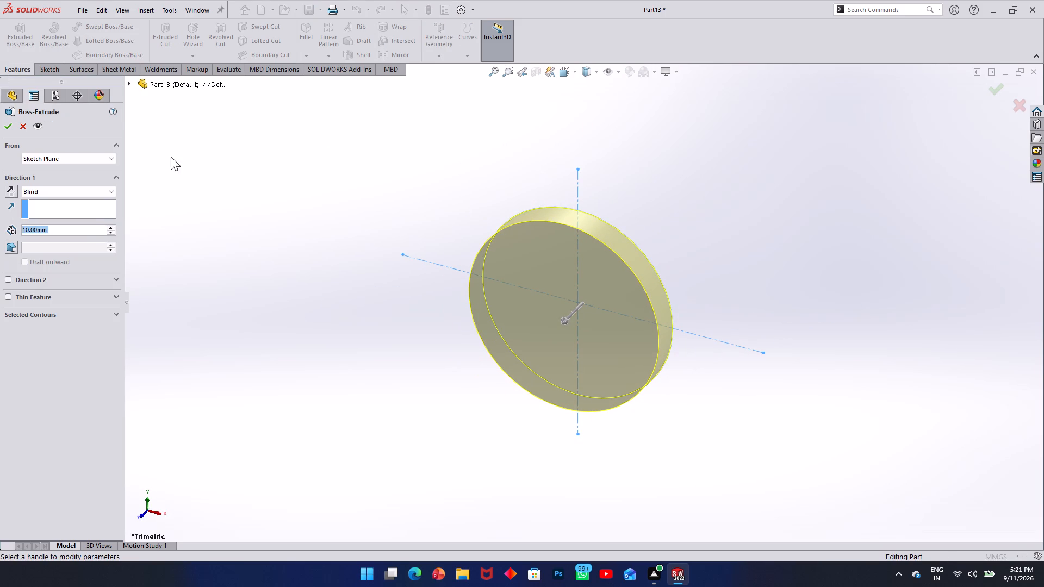
text(32)
key(Return)
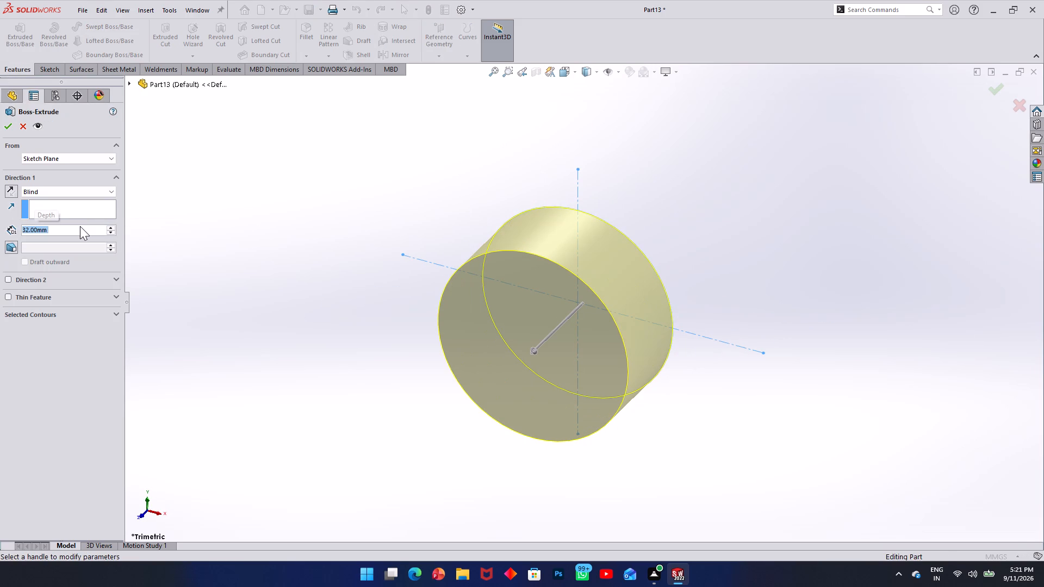
click(2, 129)
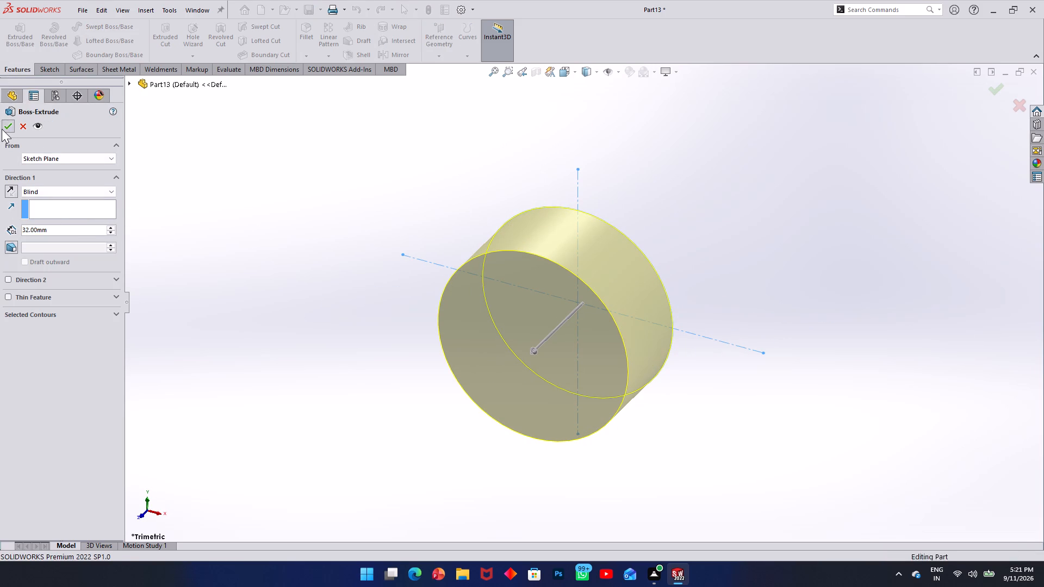
click(346, 292)
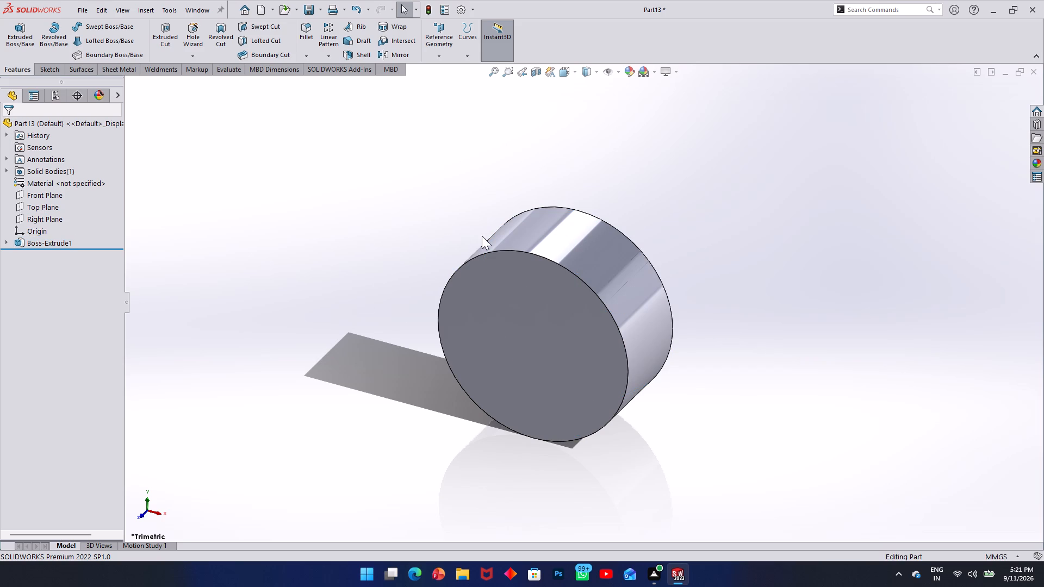
Examine the extruded disc from several sides and check its extrusion settings.
middle_drag(501, 228, 453, 330)
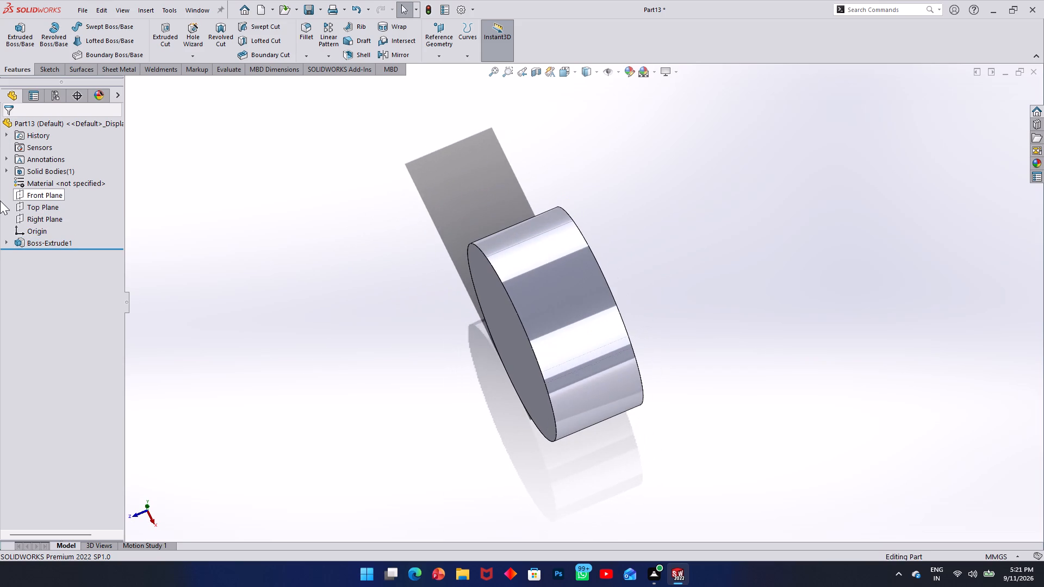
right_click(24, 239)
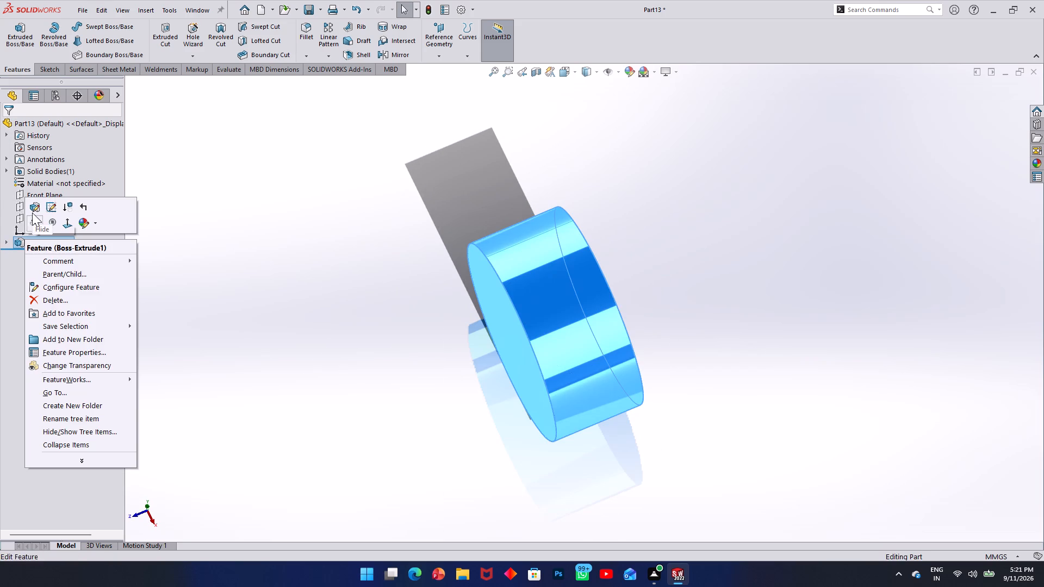
click(32, 210)
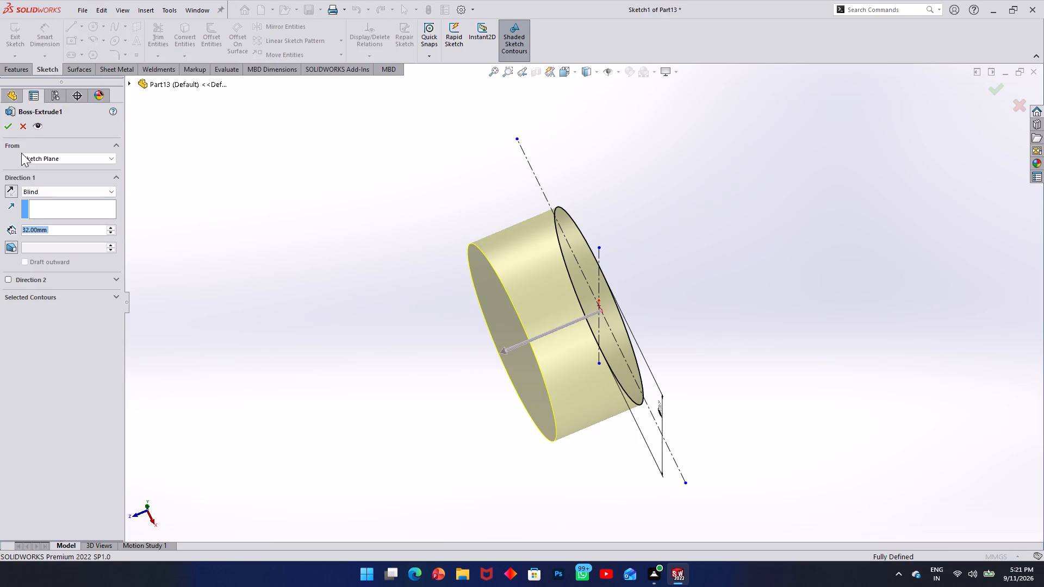
click(21, 127)
middle_drag(355, 259, 369, 251)
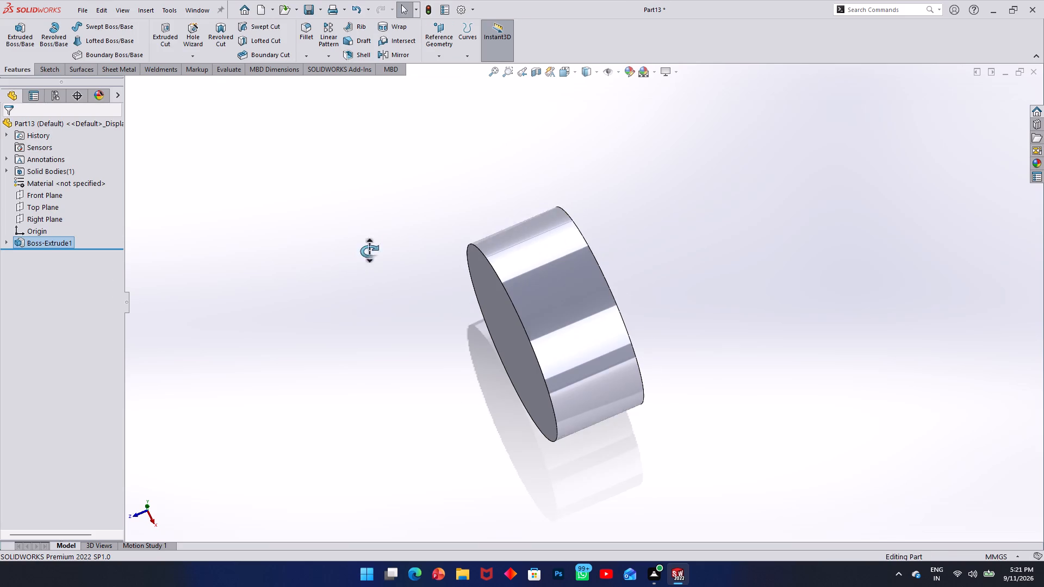
middle_drag(369, 251, 459, 346)
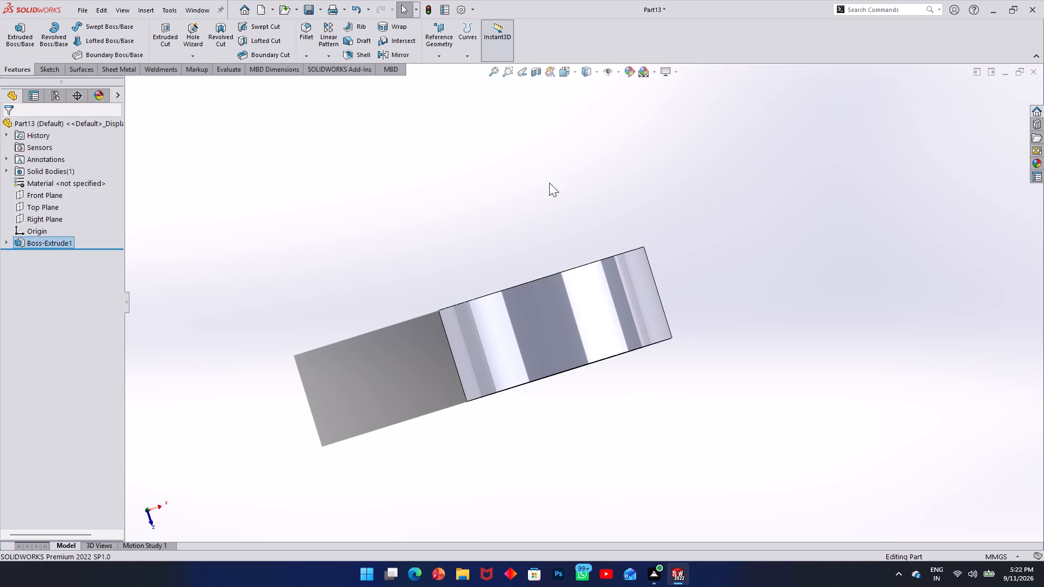
middle_drag(579, 234, 612, 365)
scroll(612, 365, up, 2)
scroll(544, 295, up, 2)
scroll(545, 294, down, 2)
middle_drag(548, 293, 616, 354)
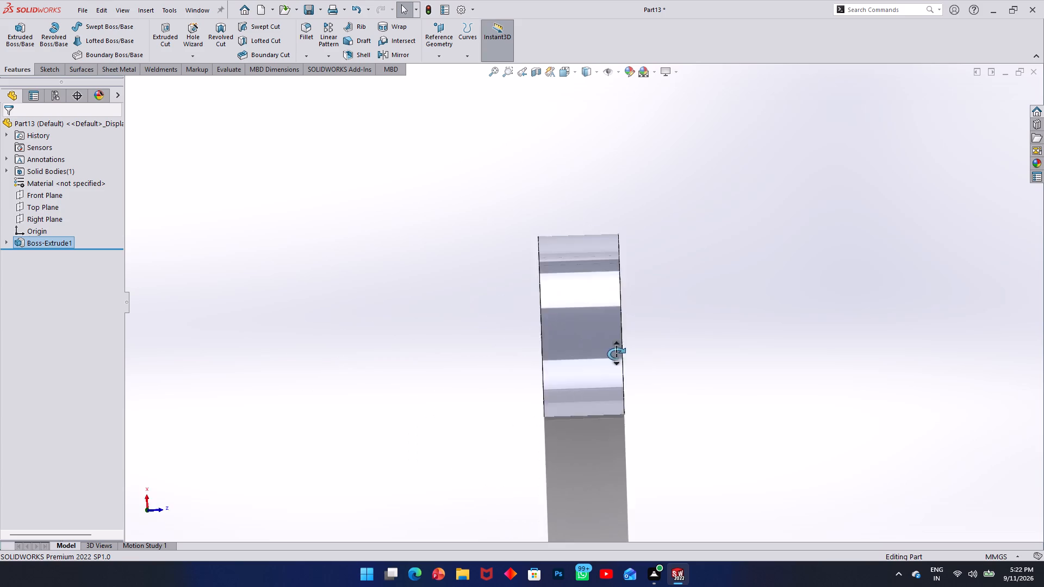
middle_drag(616, 354, 704, 127)
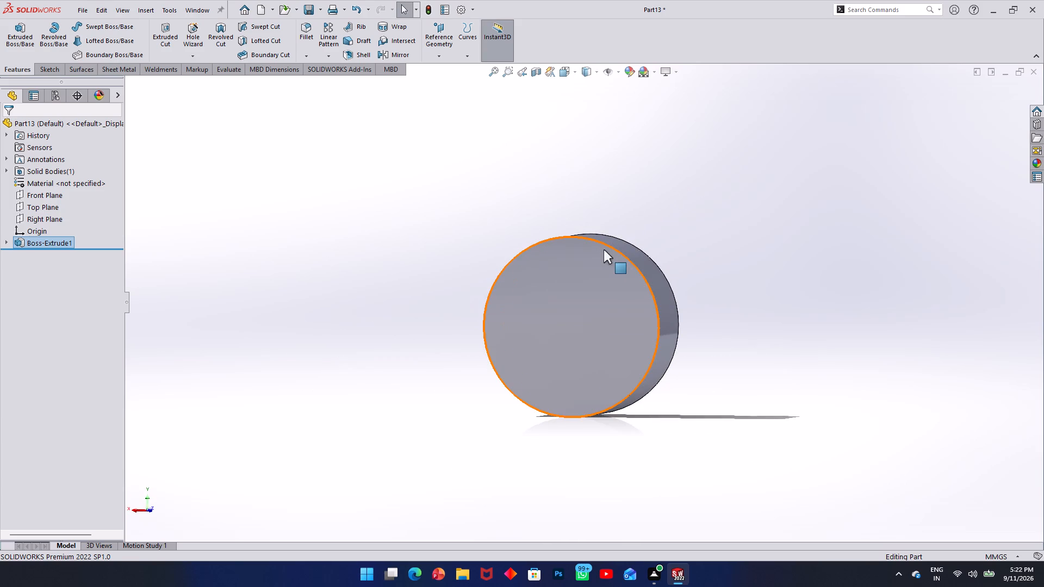
middle_drag(646, 255, 617, 292)
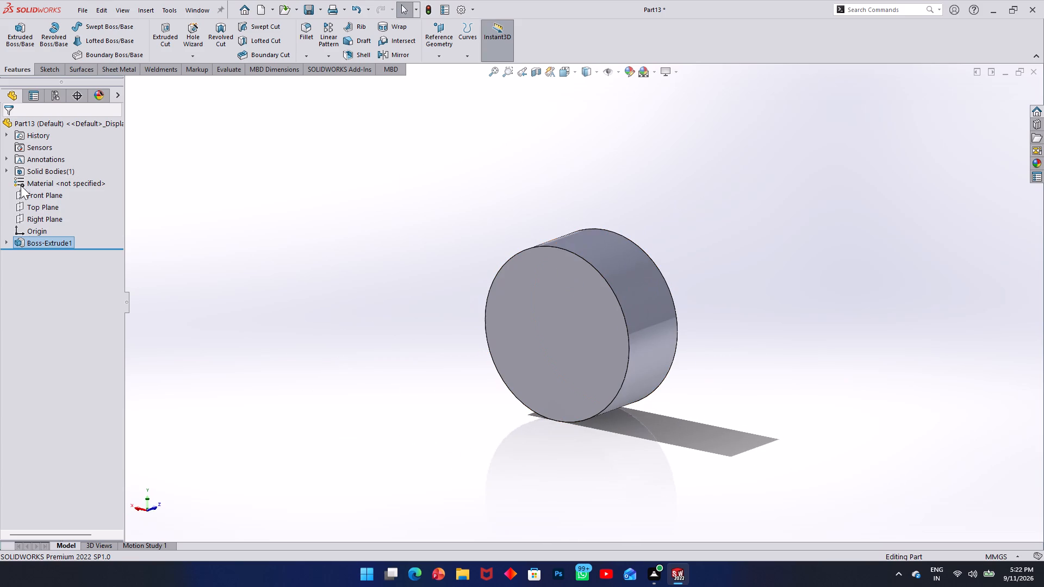
On the Top Plane, sketch a circle in line with the origin near mid-thickness of the disc and dimension its diameter to 8 mm.
click(34, 202)
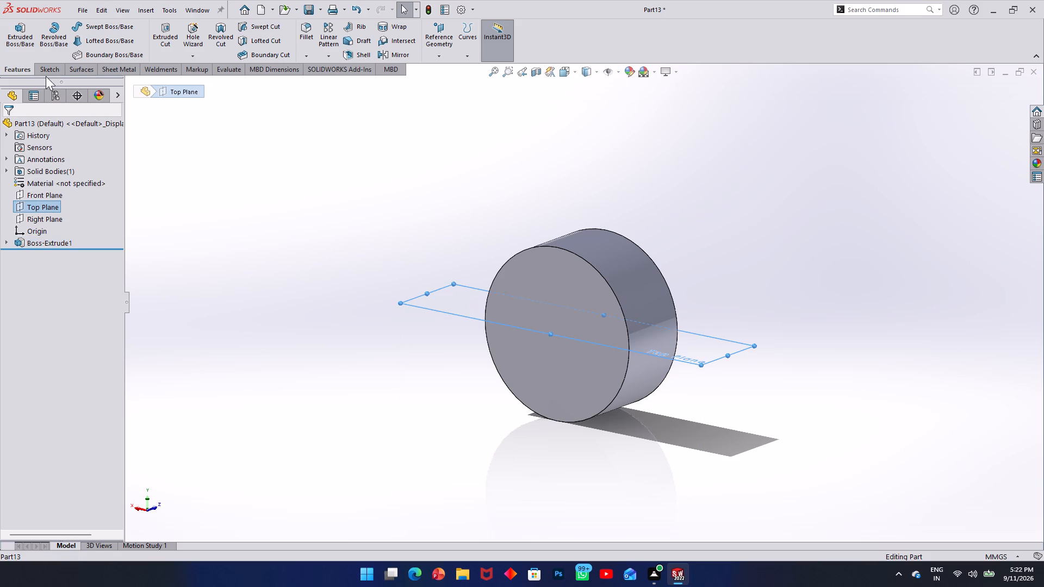
click(48, 69)
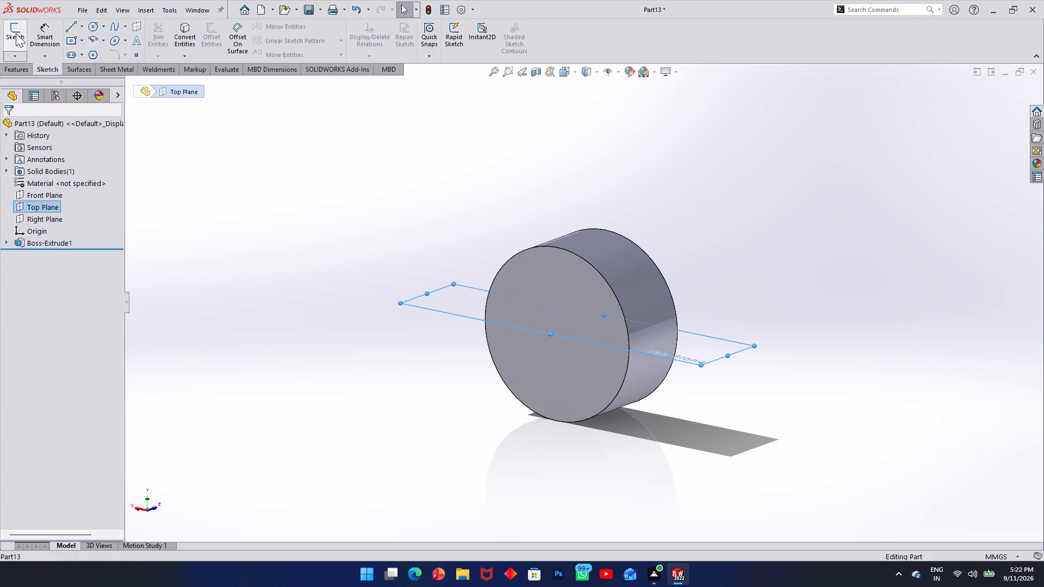
click(16, 33)
scroll(496, 253, up, 2)
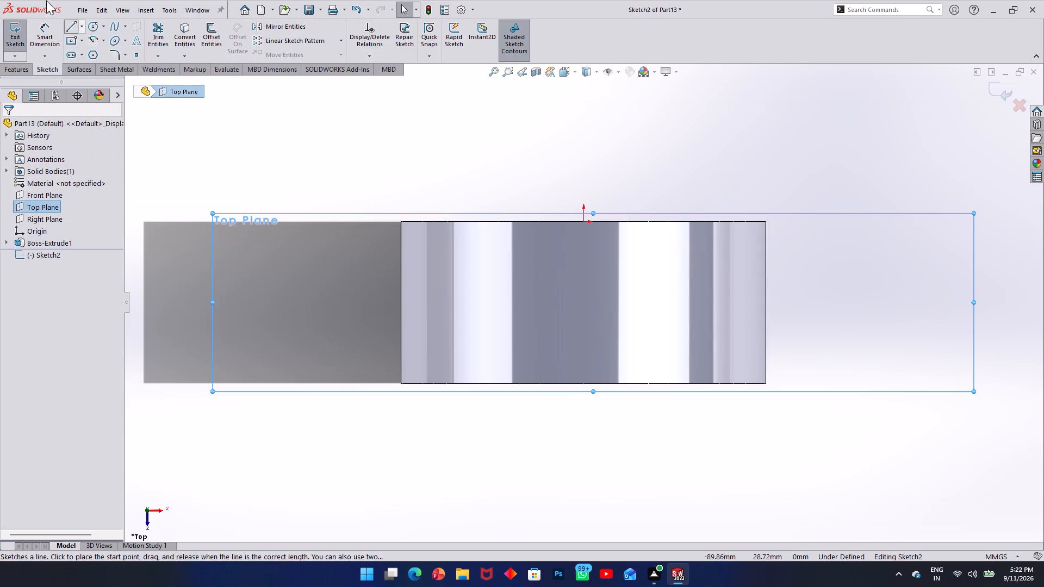
click(92, 27)
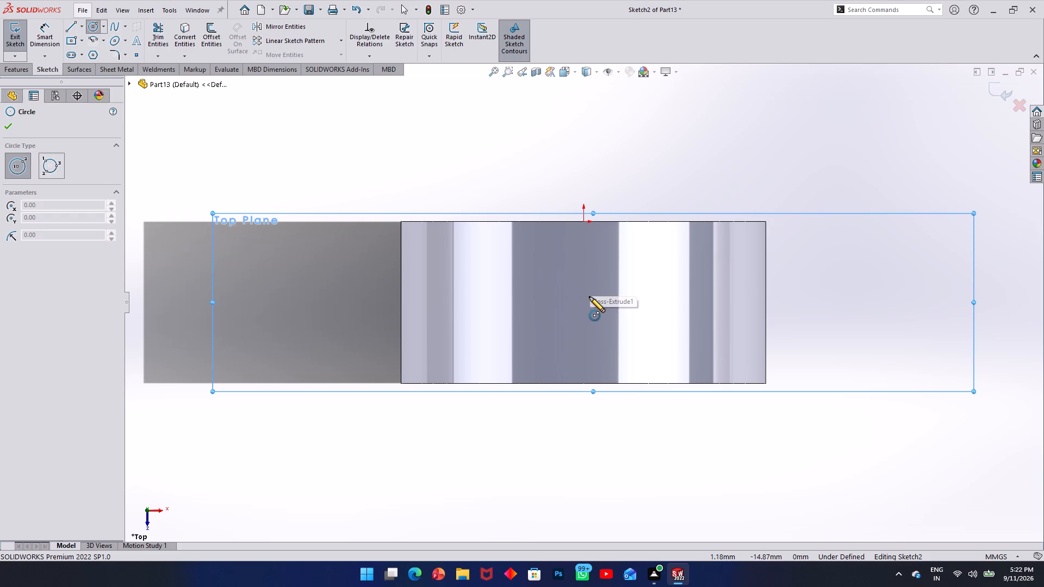
click(584, 298)
click(609, 314)
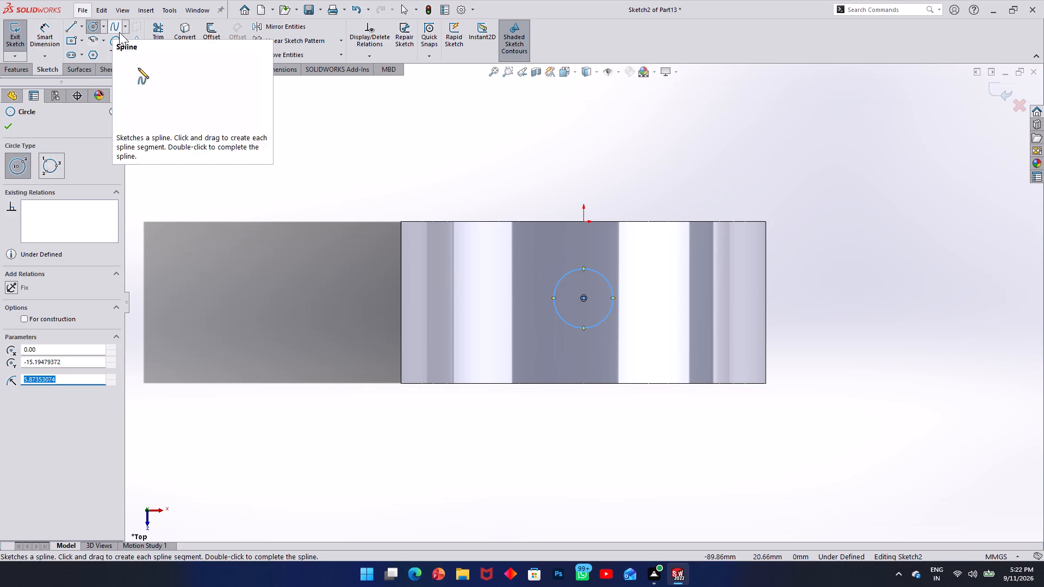
click(41, 32)
click(608, 286)
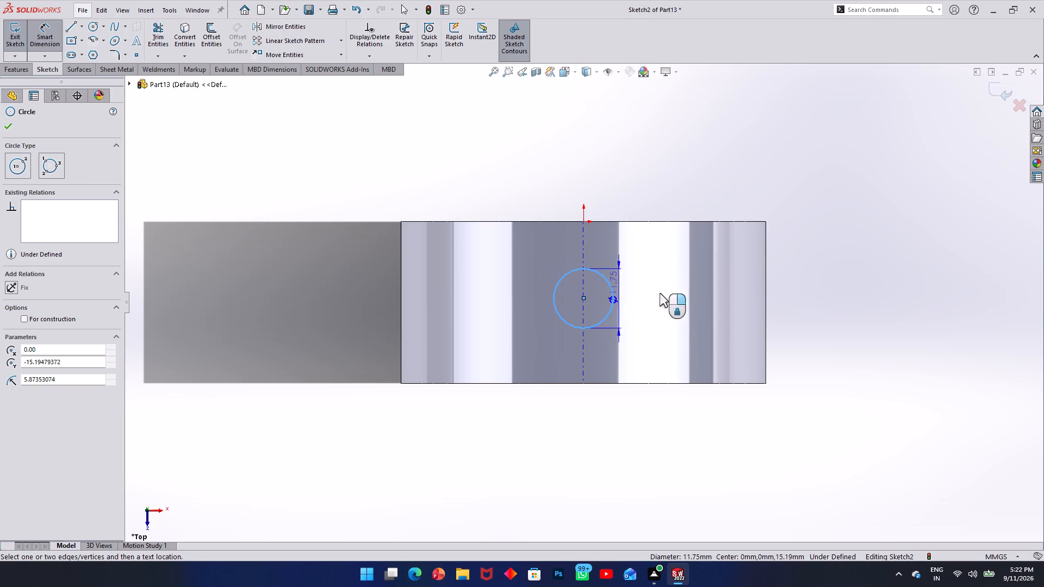
click(802, 303)
key(8)
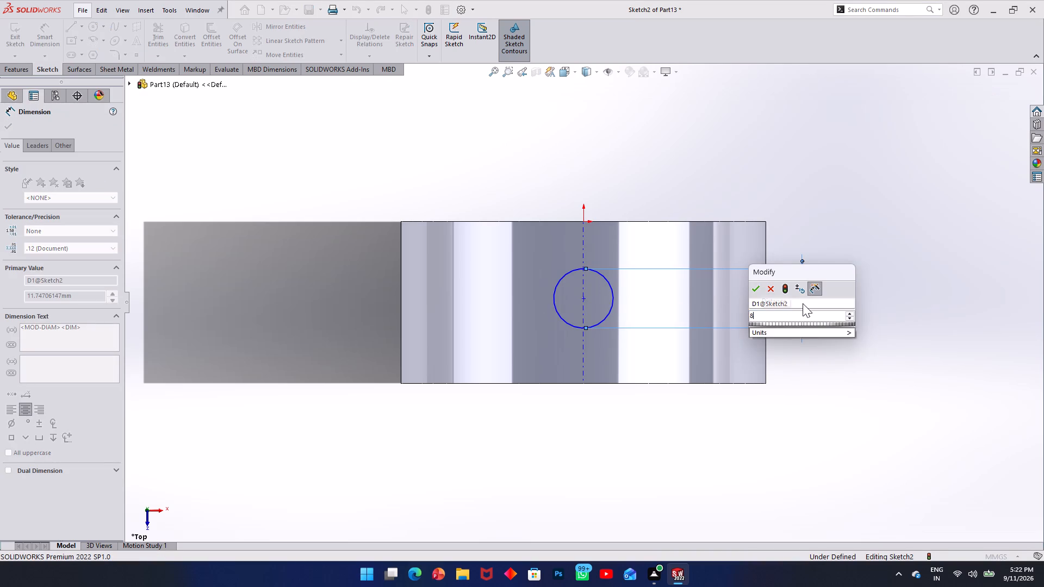
key(Return)
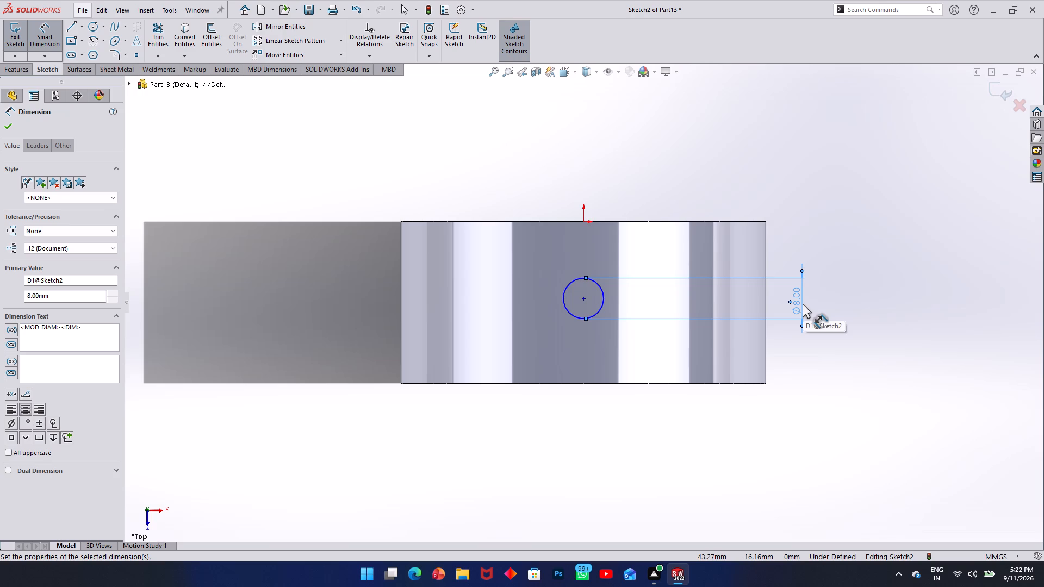
Dimension the circle's centre 13 mm from the disc's edge line through the origin, and exit the sketch.
click(586, 298)
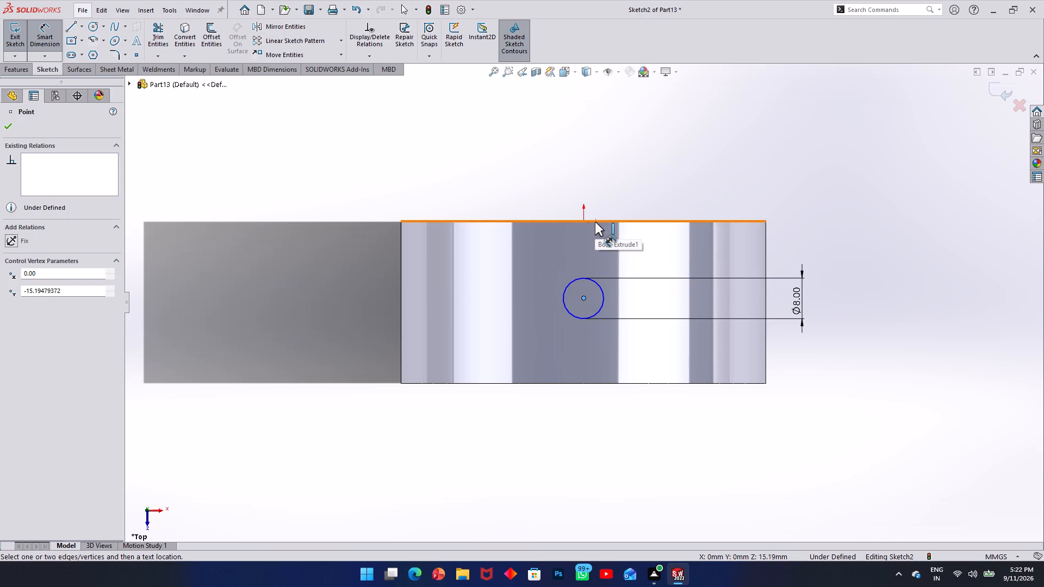
click(595, 222)
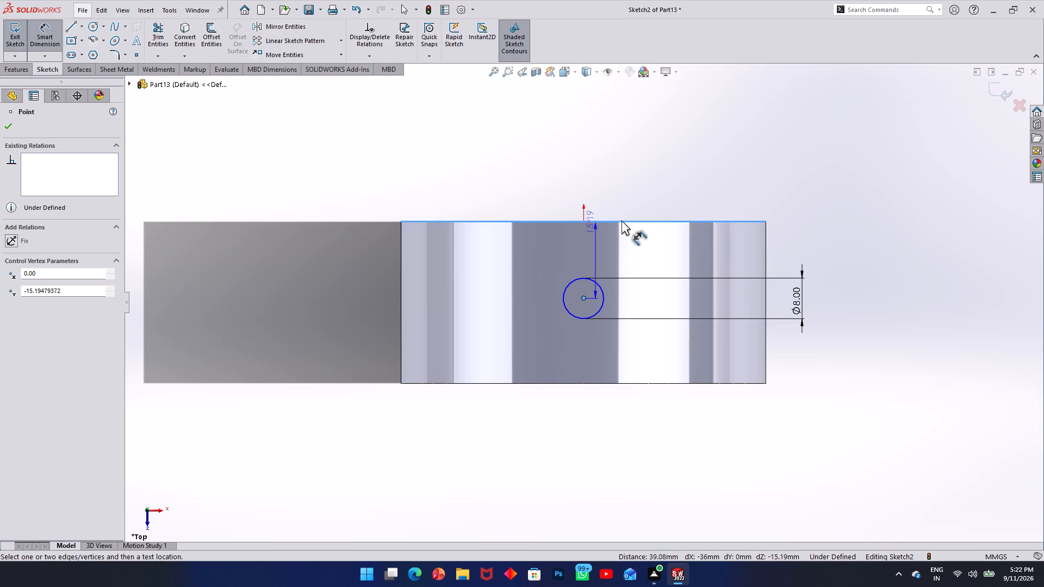
click(869, 261)
text(13)
key(Return)
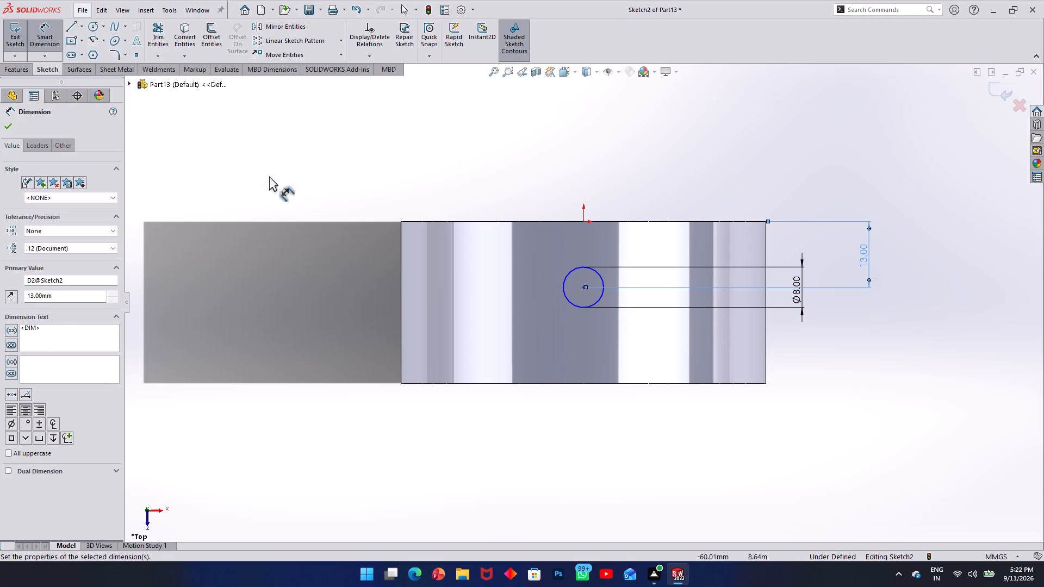
click(14, 124)
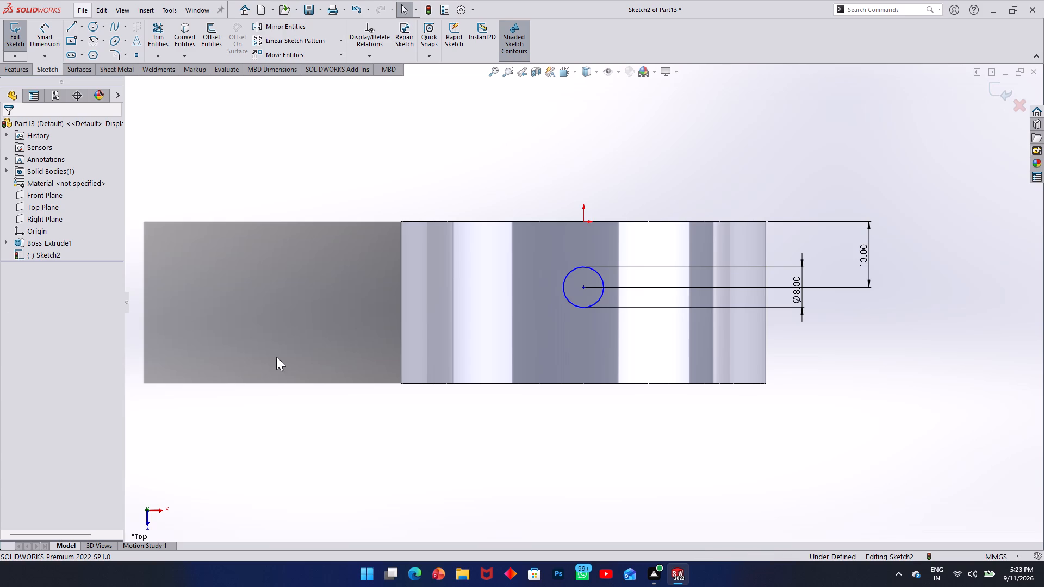
click(14, 29)
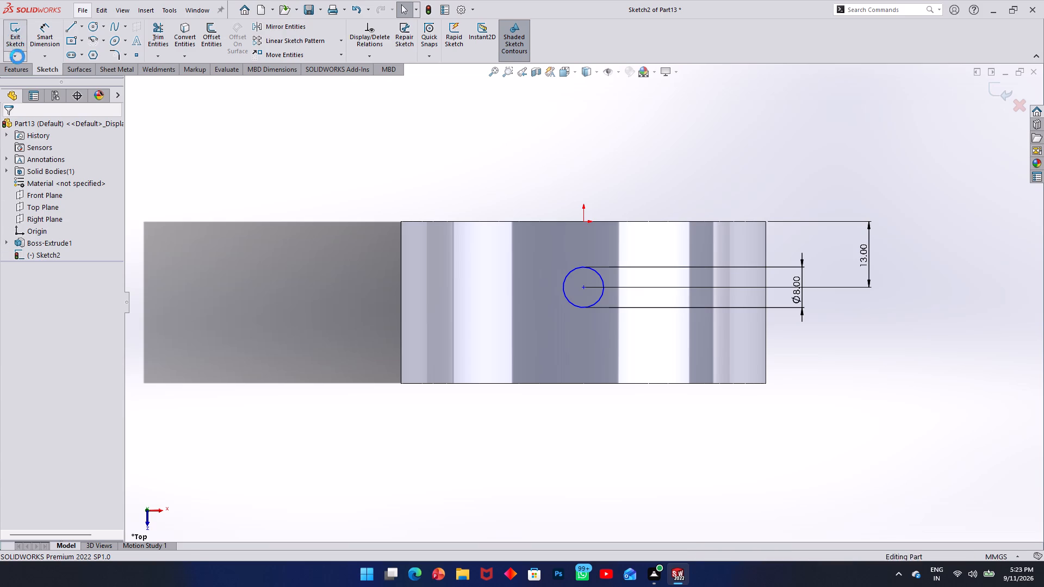
Start a boss extrusion of the 8 mm circle from an Offset start of 36 mm, half the disc's diameter.
click(16, 65)
middle_drag(337, 284, 360, 271)
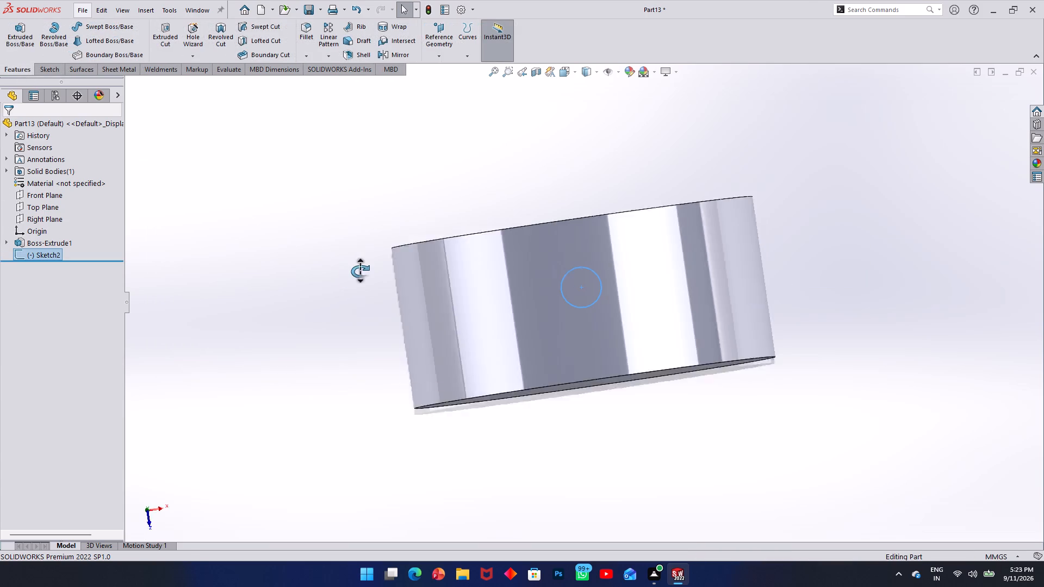
middle_drag(360, 271, 457, 372)
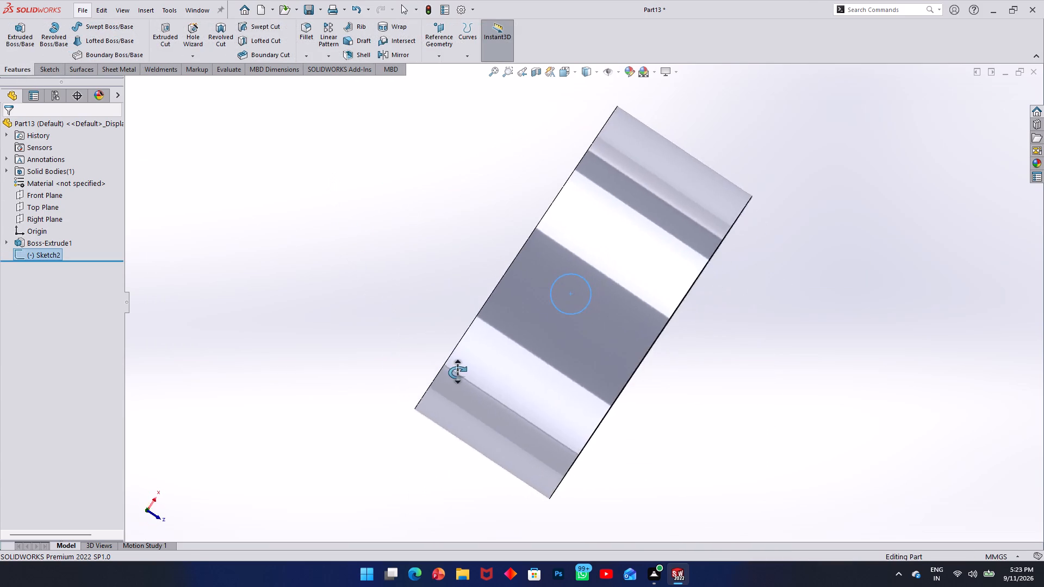
middle_drag(457, 372, 560, 238)
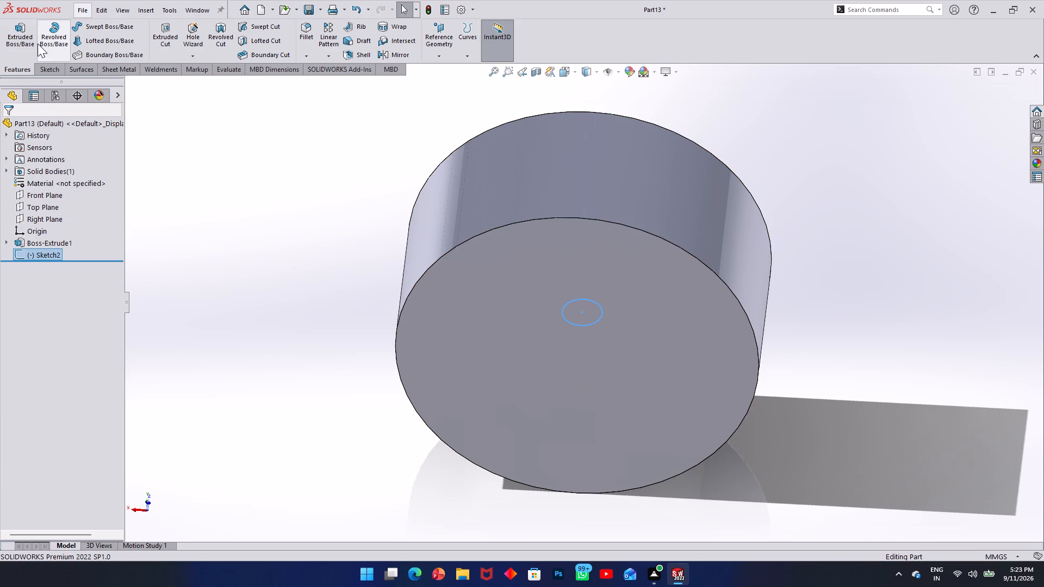
click(24, 49)
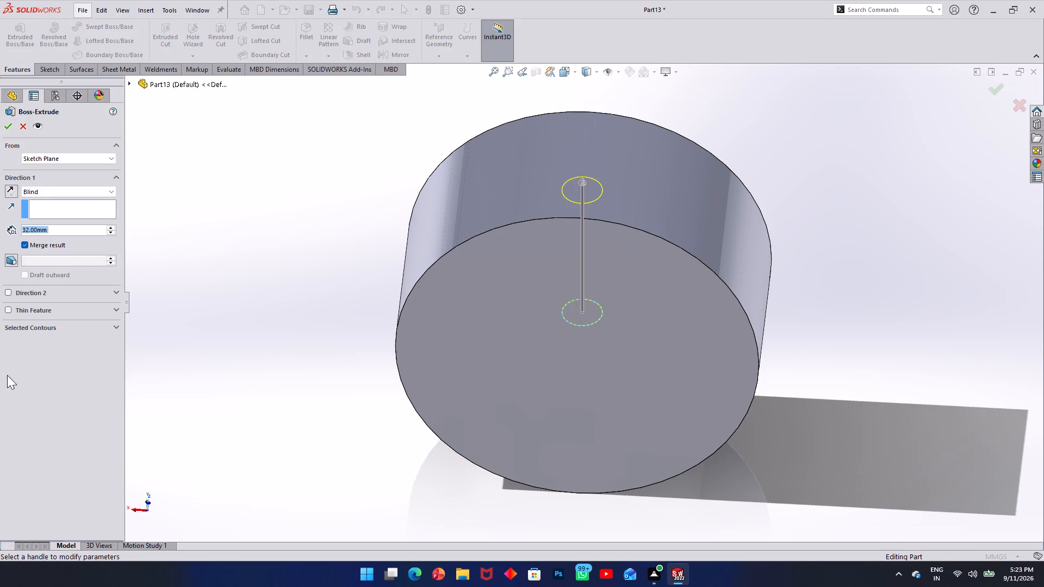
click(55, 157)
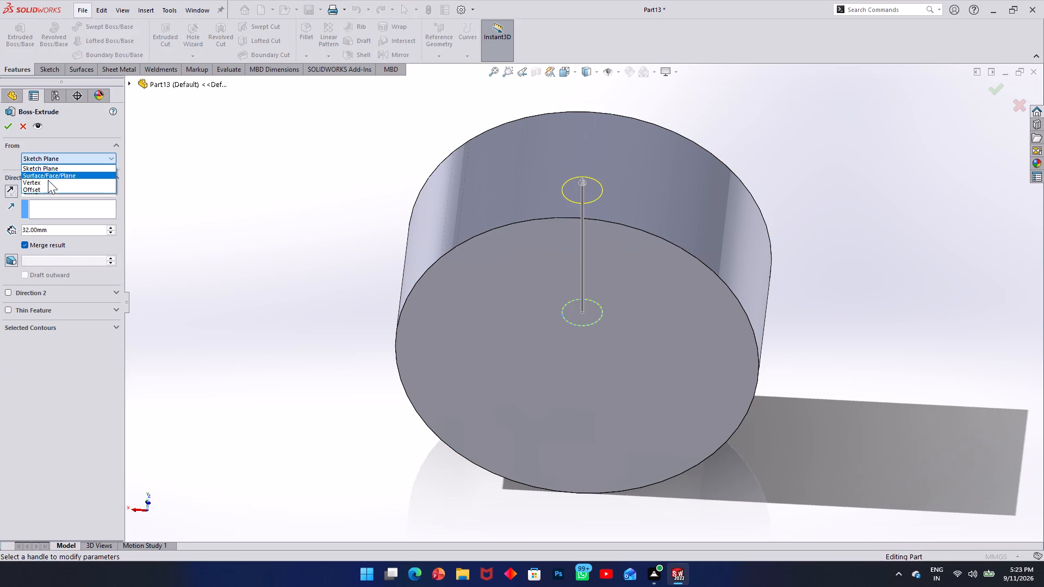
click(46, 189)
drag(48, 179, 0, 186)
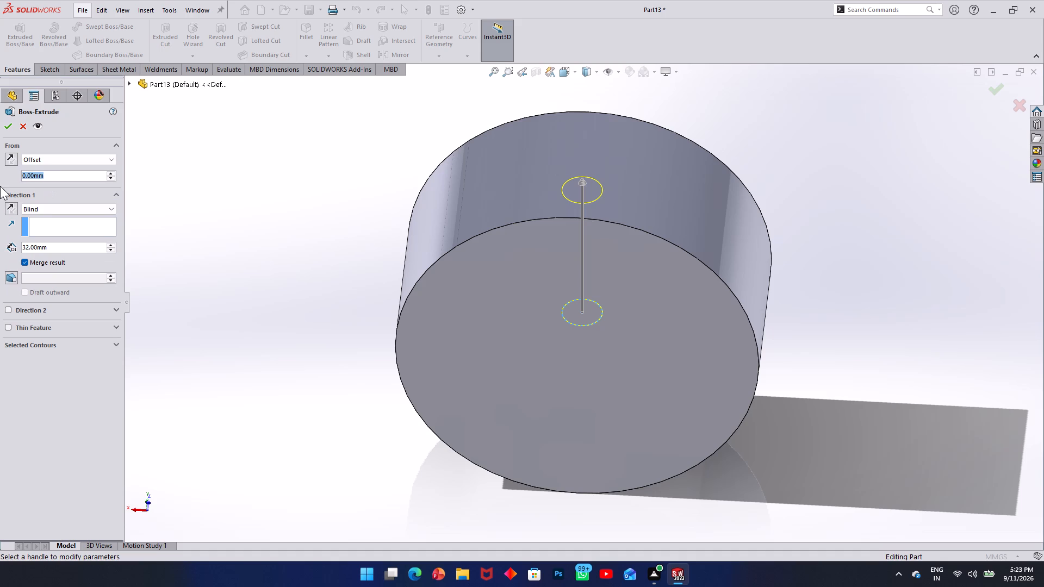
text(72)
key(Return)
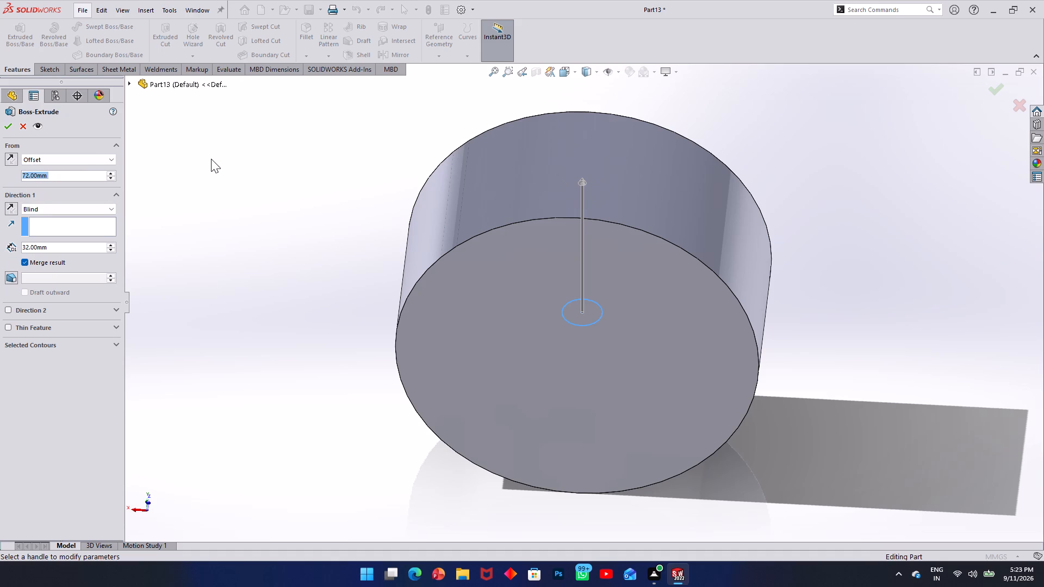
scroll(337, 224, up, 3)
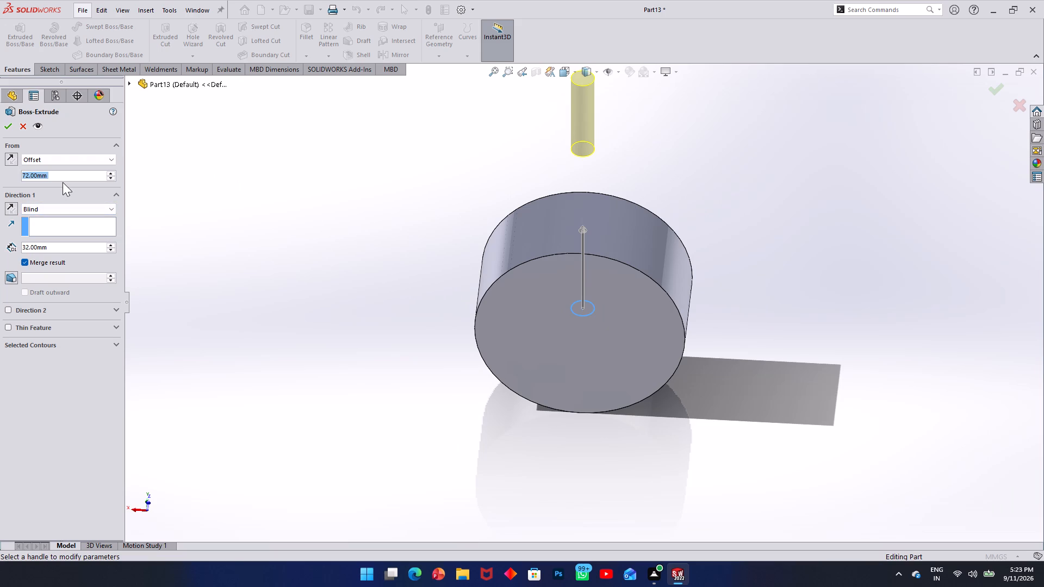
key(BackSpace)
text(72)
text(/2)
key(Return)
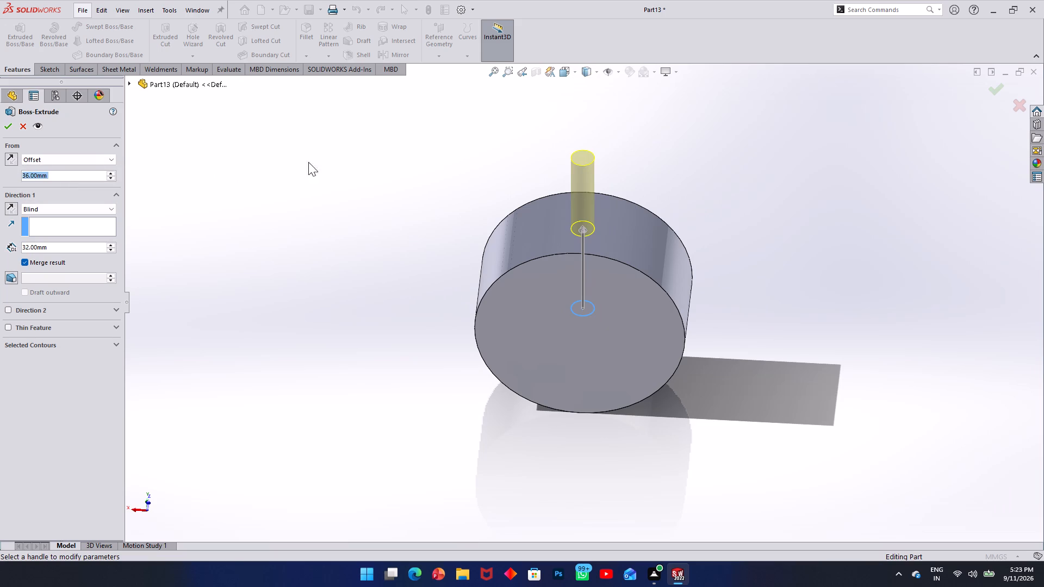
Inspect where the pin preview meets the disc's rim and set the start offset to 71/2, giving 35.5 mm.
middle_drag(364, 189, 284, 70)
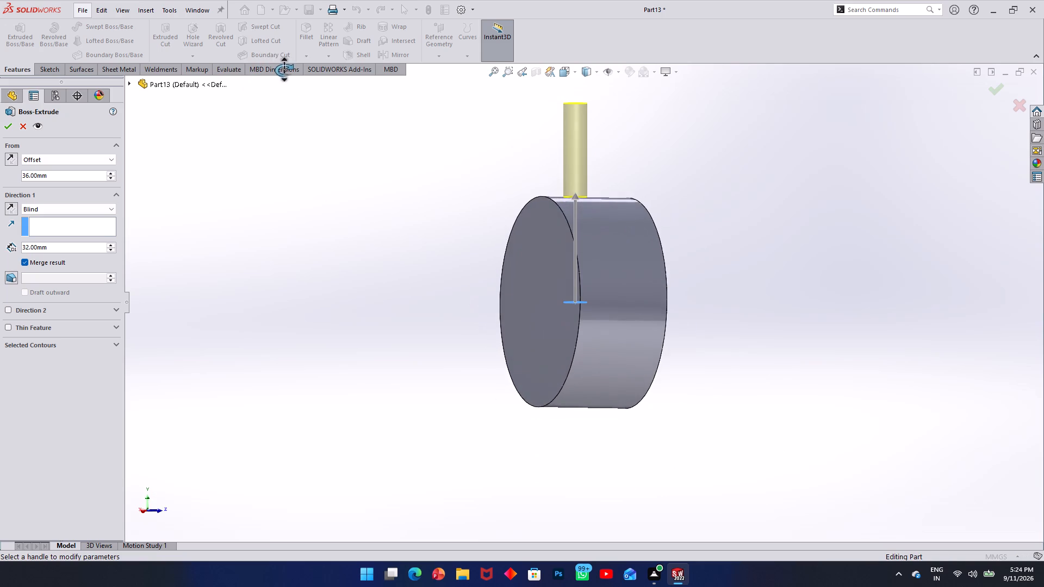
middle_drag(284, 70, 285, 71)
scroll(477, 148, down, 3)
scroll(626, 224, down, 4)
middle_drag(638, 216, 613, 170)
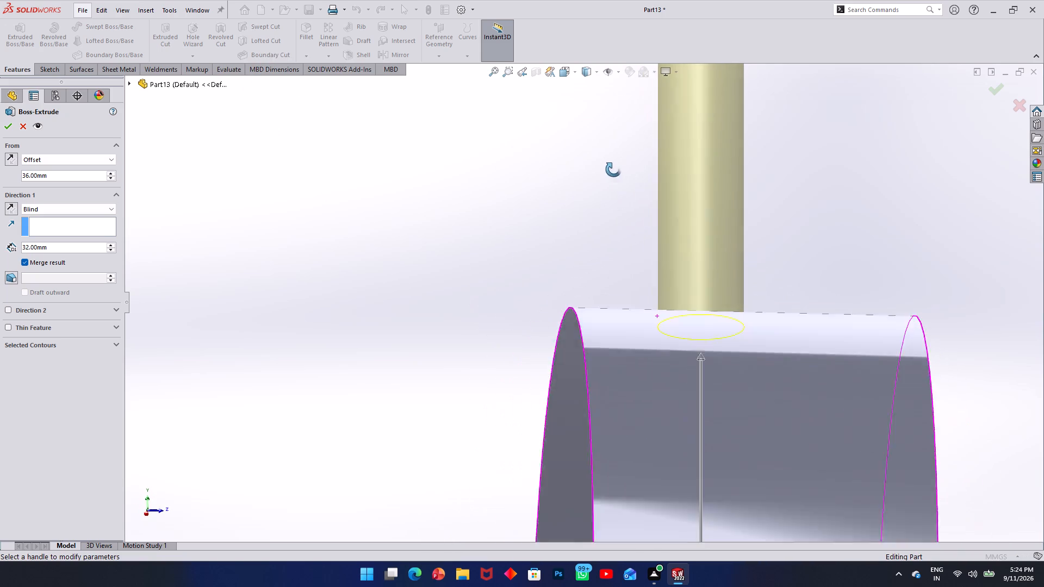
middle_drag(613, 170, 650, 259)
scroll(650, 258, up, 1)
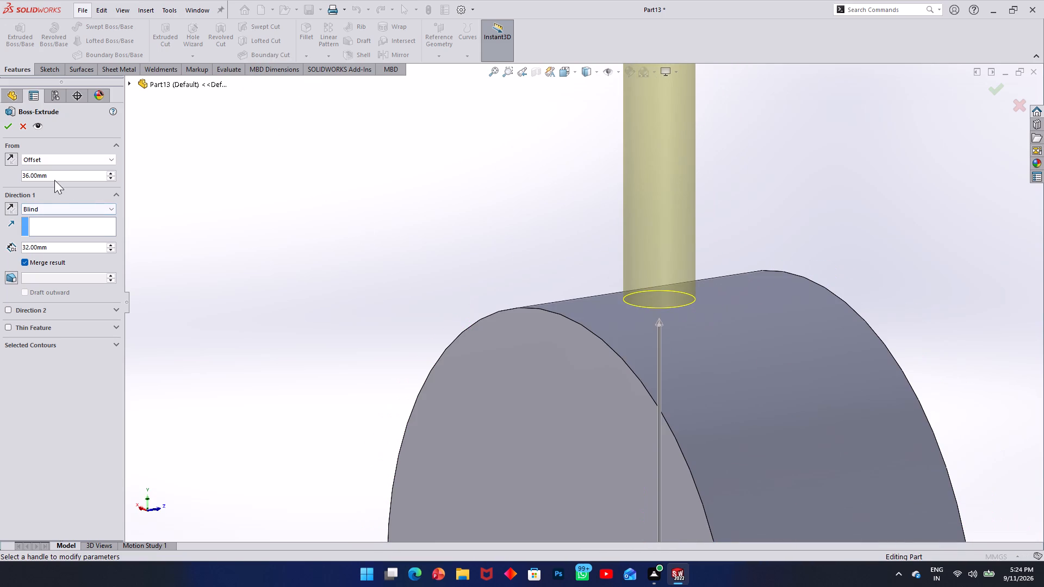
drag(51, 171, 20, 175)
click(53, 176)
drag(55, 176, 0, 175)
key(7)
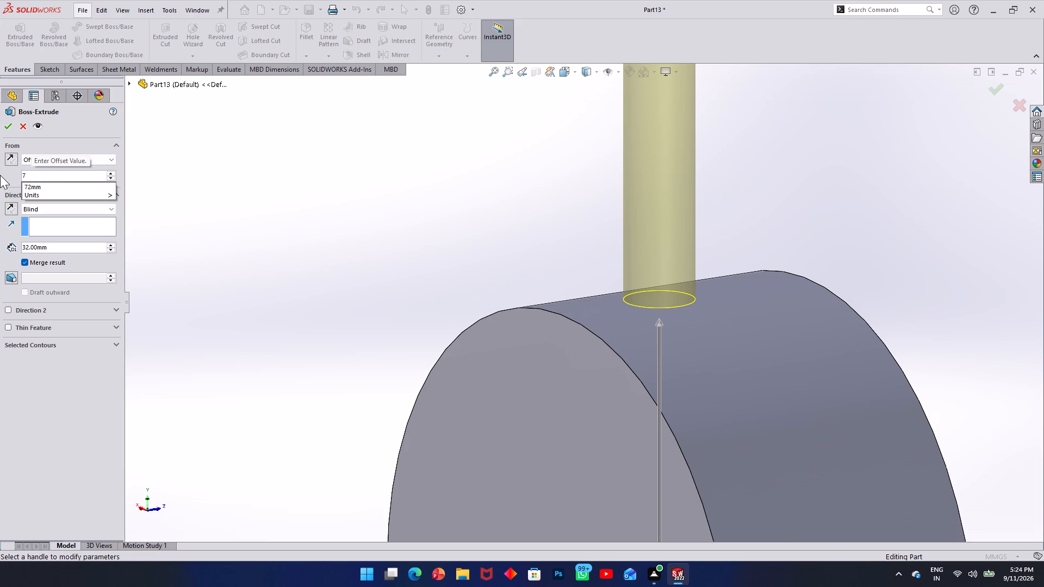
text(1/2)
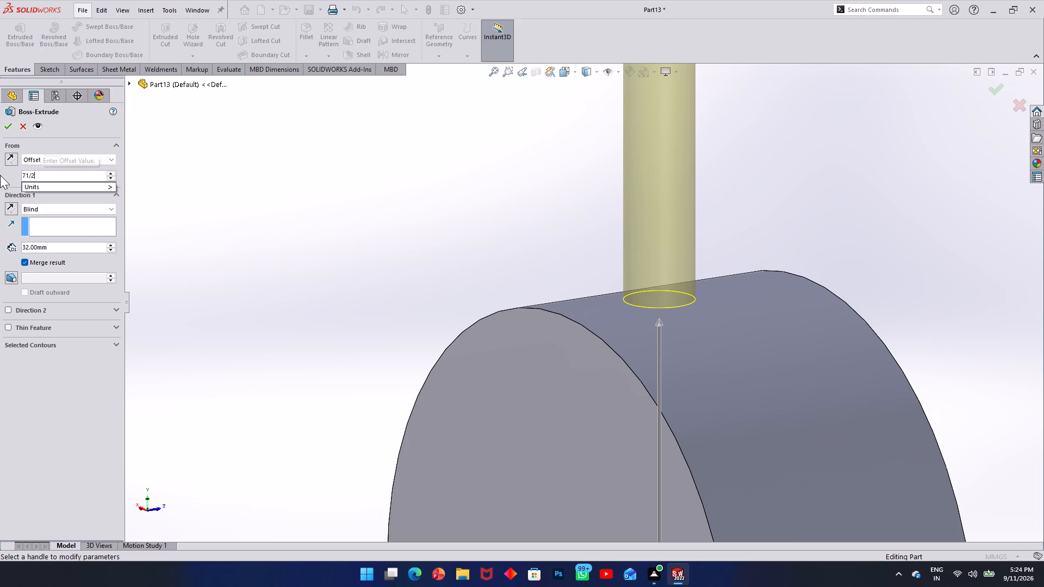
key(Return)
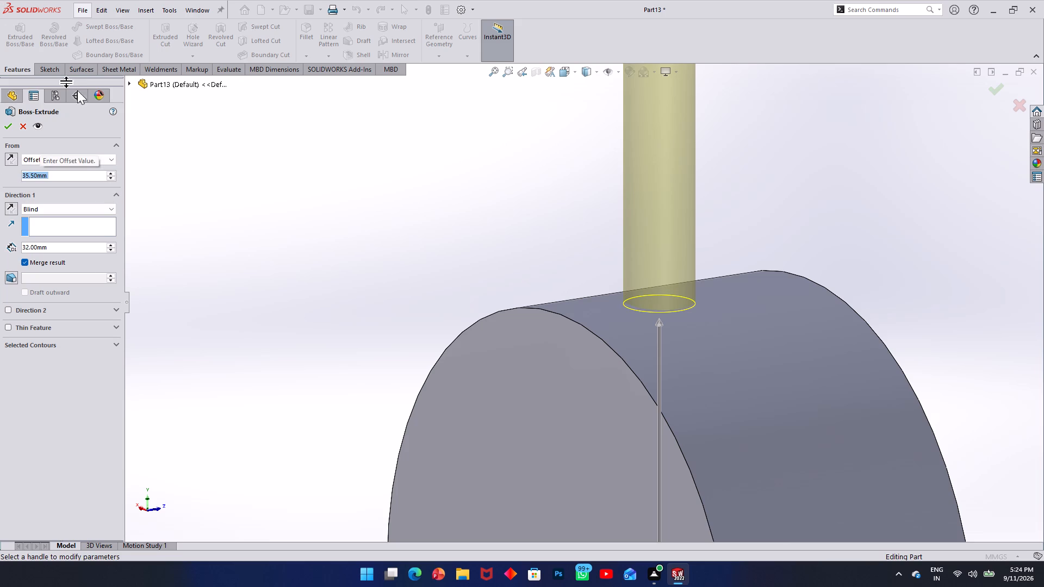
Set the pin's Blind depth to 36 mm and complete the boss extrusion with the result merged.
drag(71, 246, 0, 231)
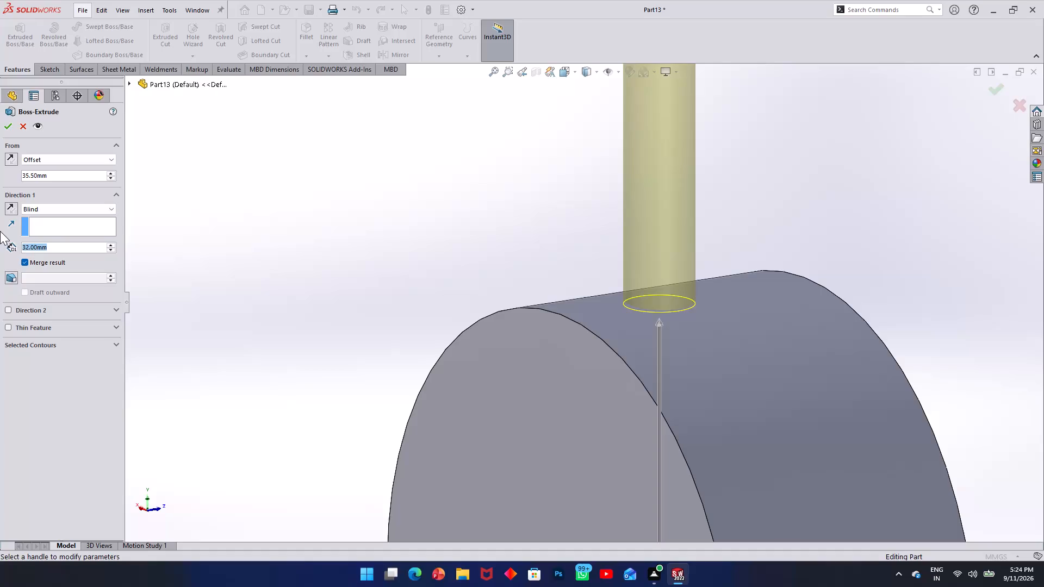
key(3)
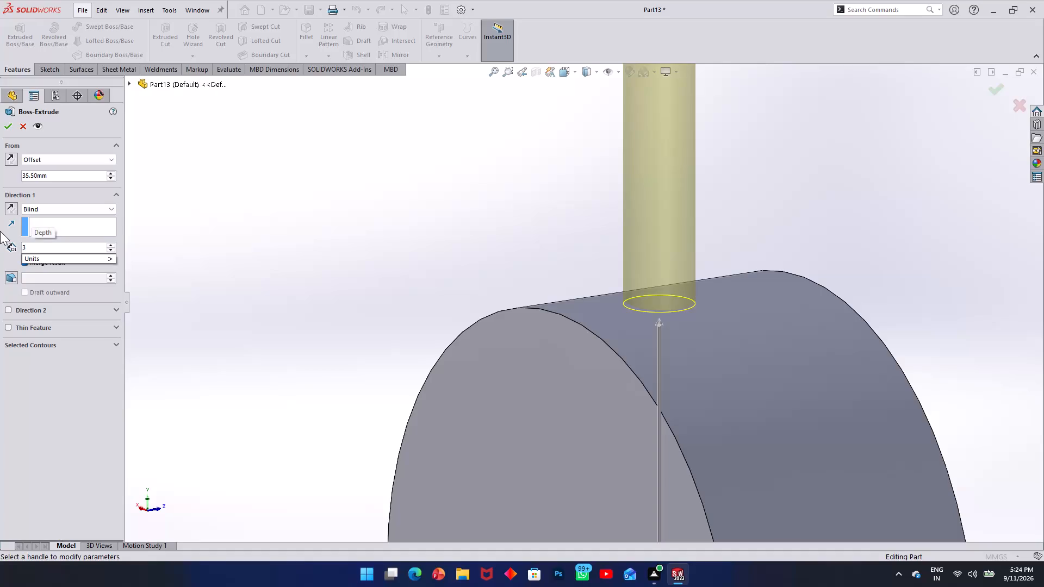
key(6)
key(Return)
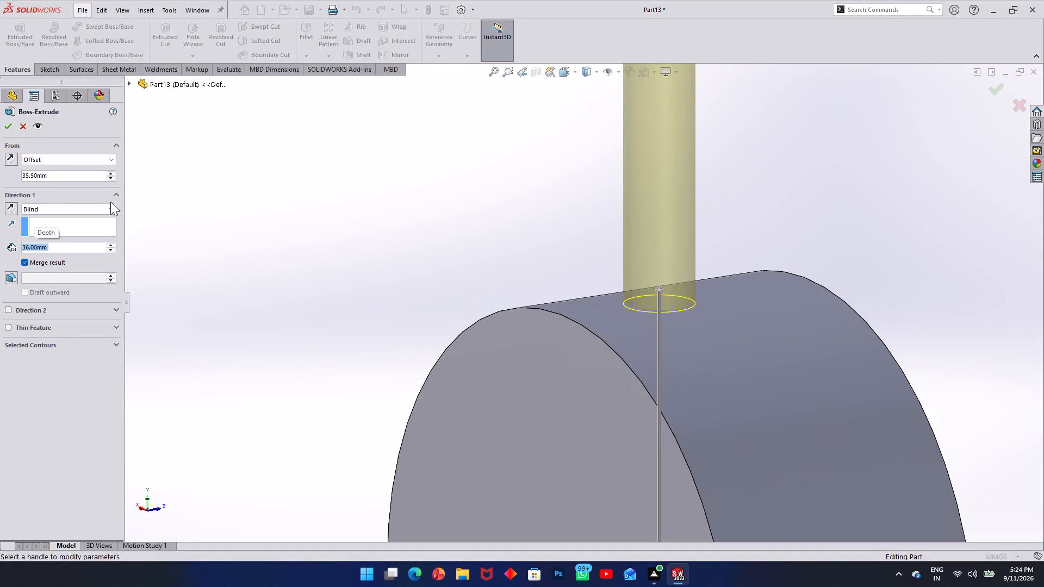
scroll(514, 272, up, 3)
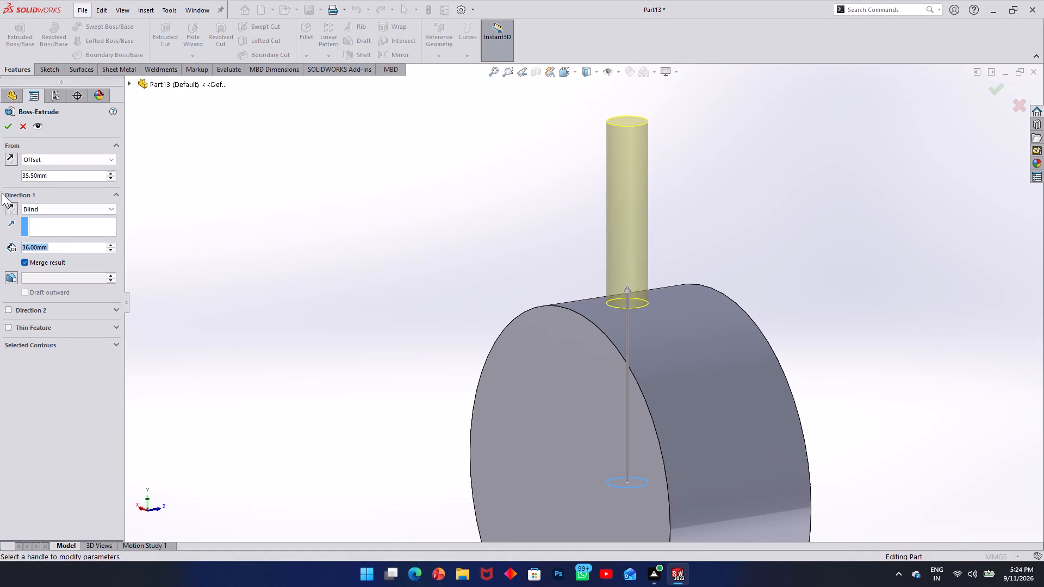
click(9, 120)
click(400, 265)
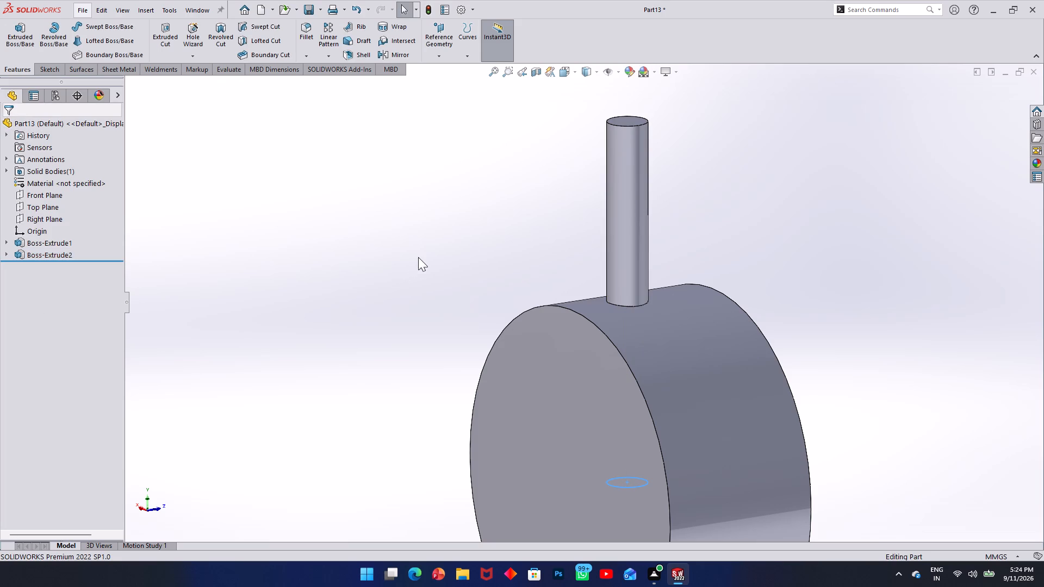
Try to apply a symmetric fillet of 8 mm radius to the circular edge at the pin's free end.
scroll(487, 239, up, 3)
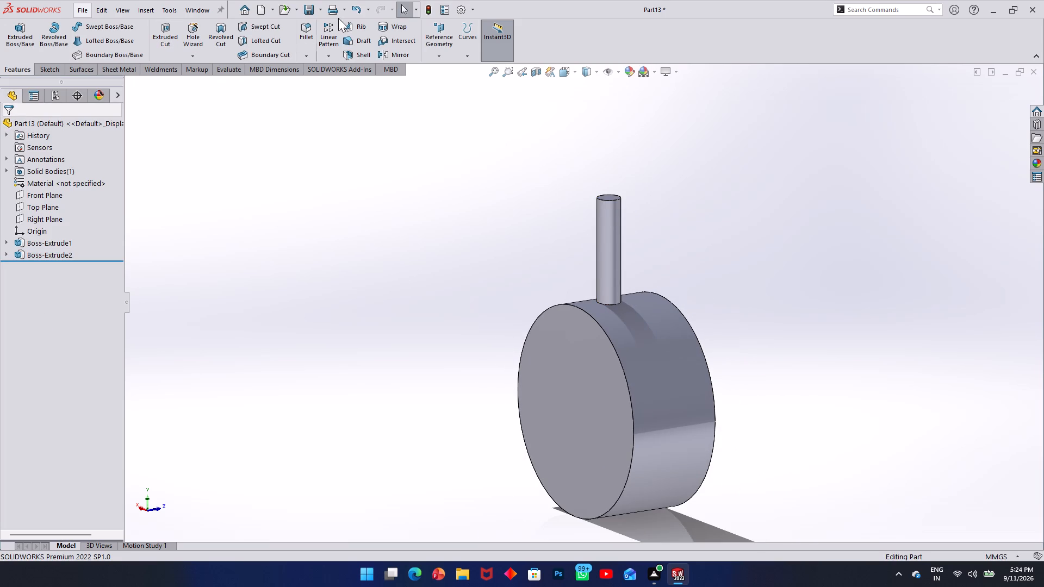
click(306, 41)
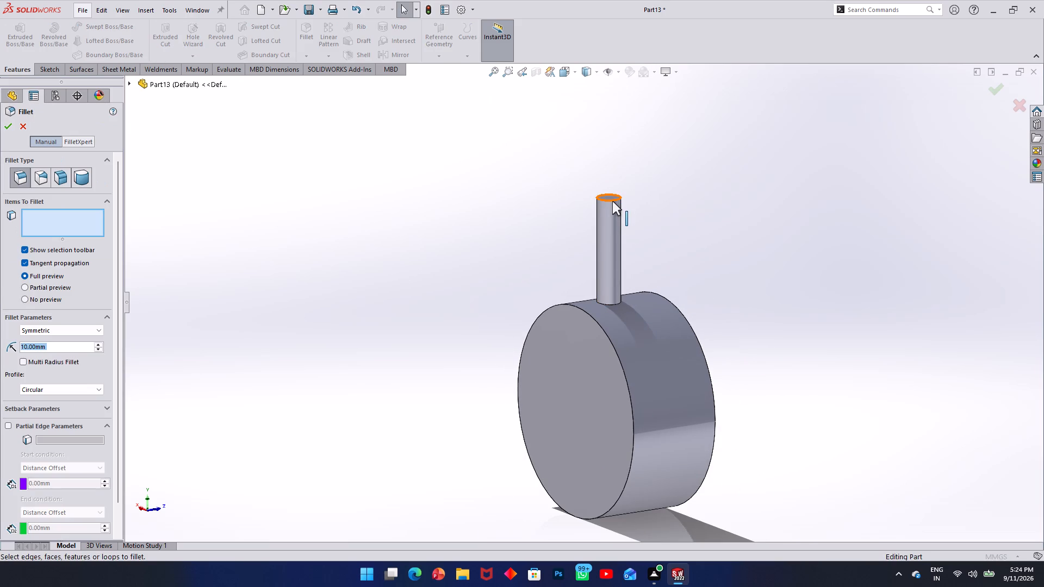
click(612, 201)
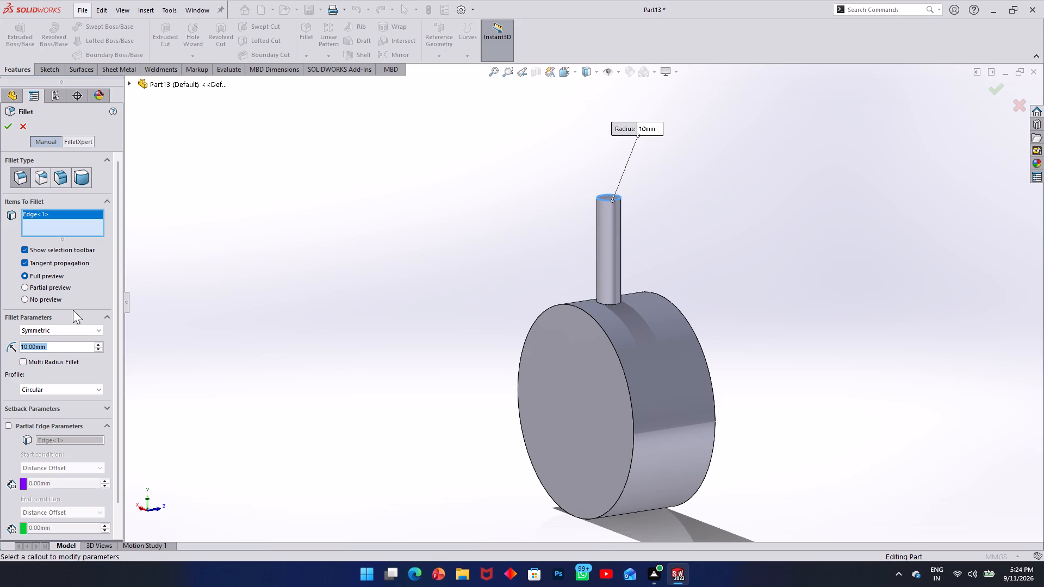
key(8)
key(Return)
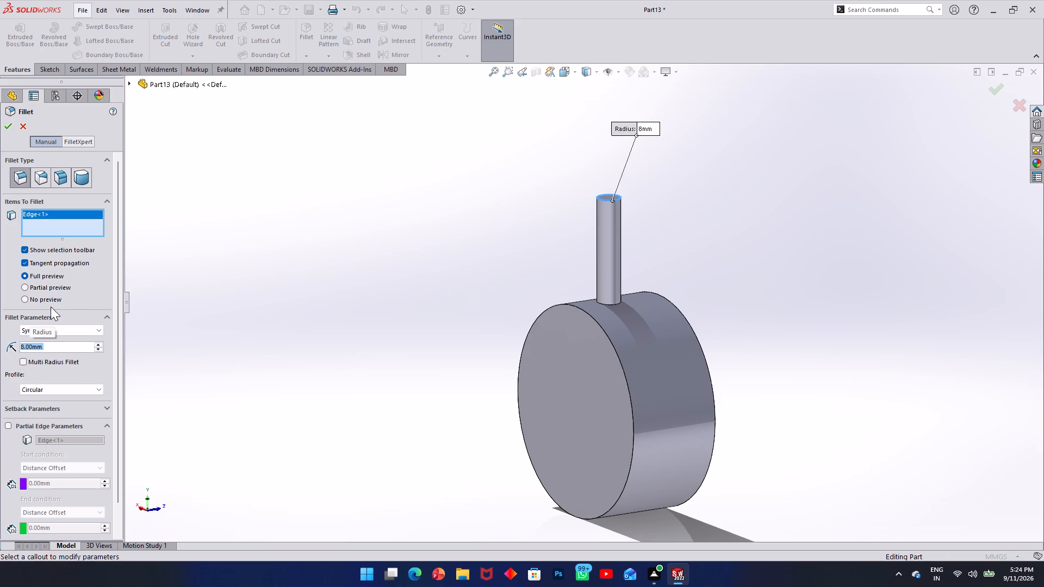
click(4, 123)
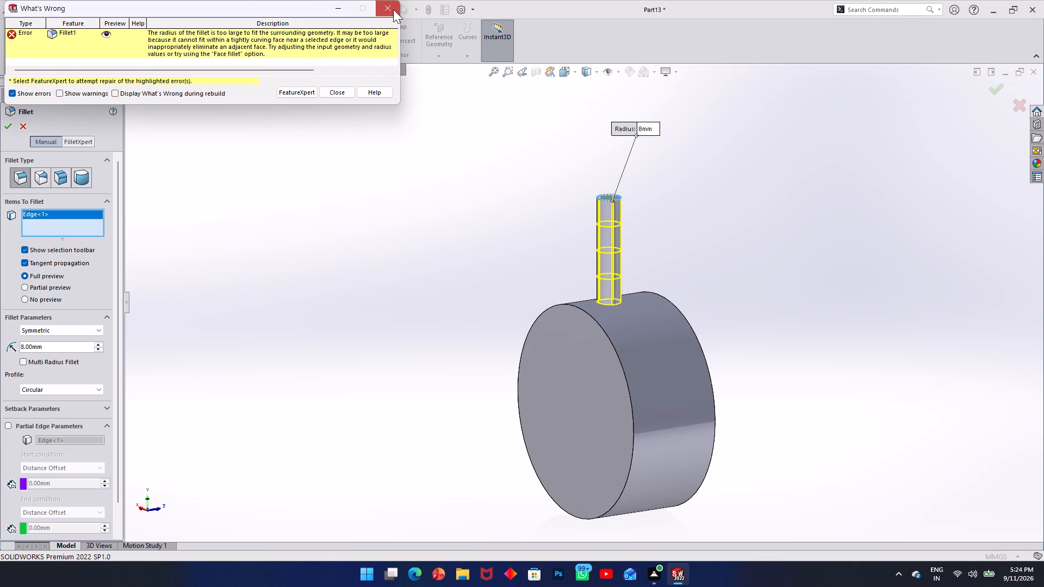
click(393, 9)
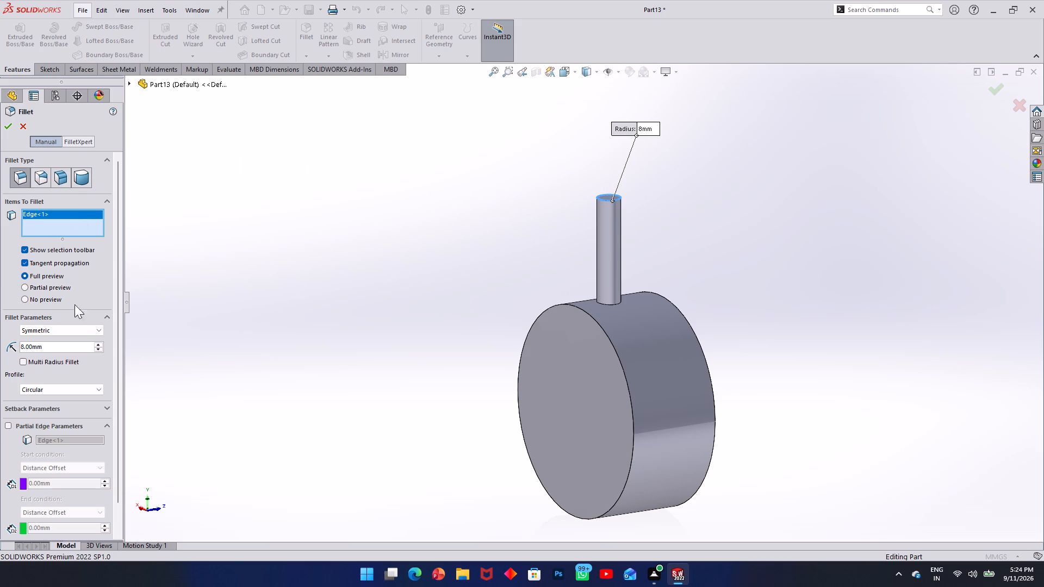
Try fillet radii of 2 mm and 5 mm on the pin's free-end edge, and complete the fillet with a 3 mm radius.
drag(48, 346, 0, 336)
key(2)
key(Return)
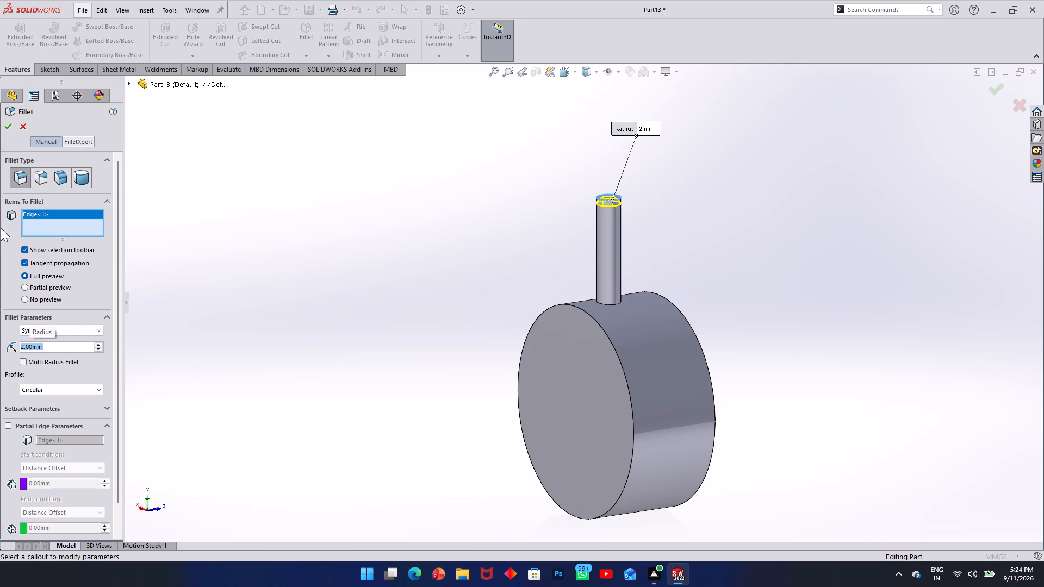
click(51, 352)
drag(46, 348, 34, 348)
key(5)
key(Return)
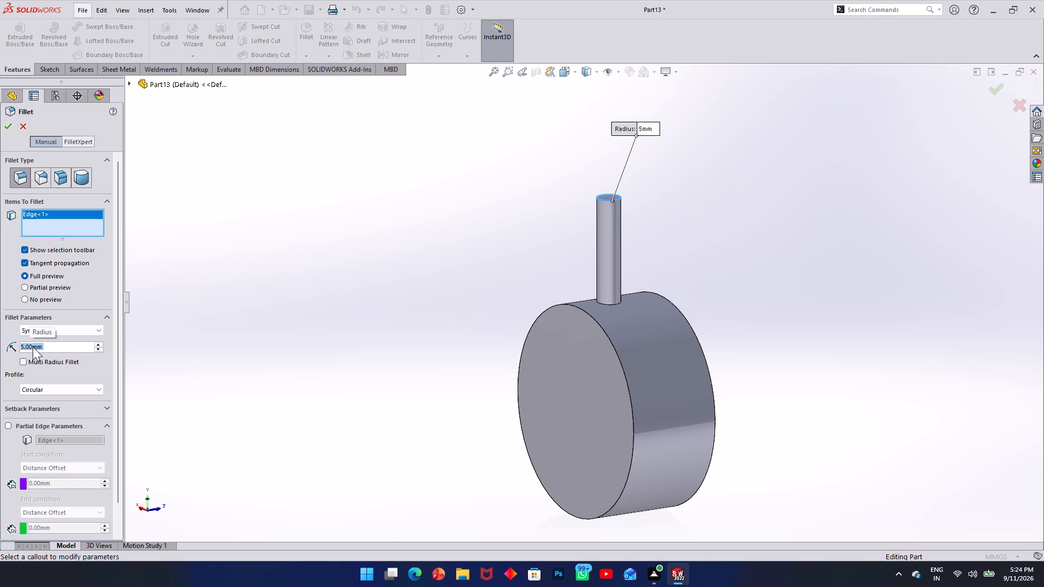
key(3)
key(Return)
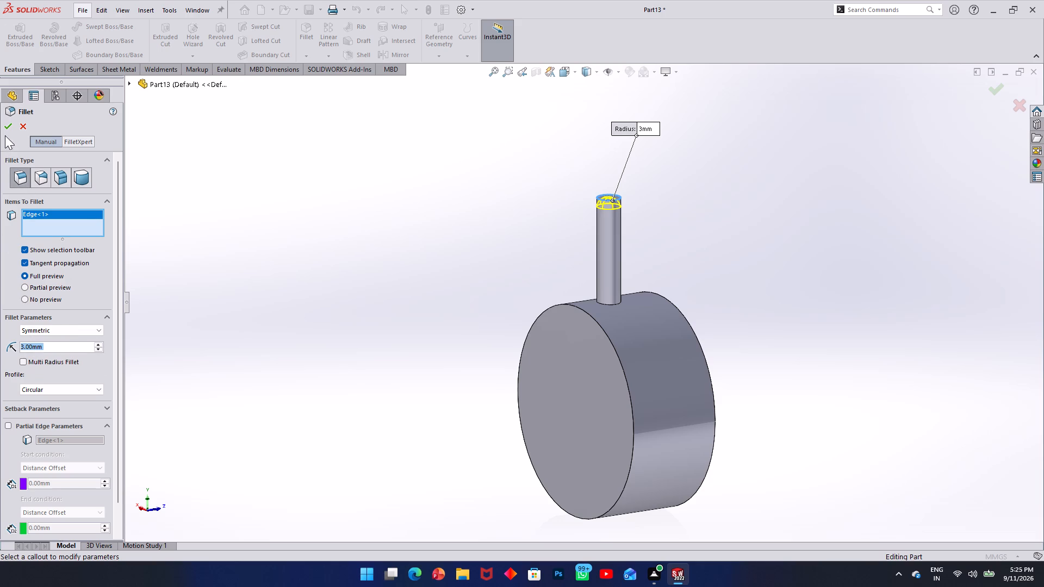
click(7, 127)
click(361, 246)
Mirror the pin extrusion about the Top Plane, leaving the fillet out of the mirrored features.
middle_drag(596, 196, 599, 217)
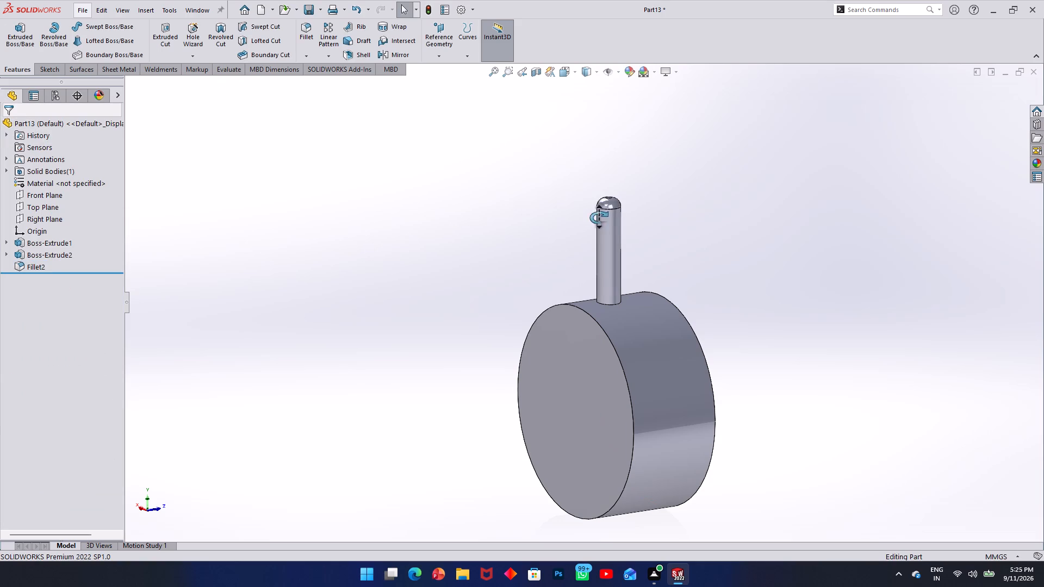
middle_drag(599, 217, 655, 184)
scroll(673, 238, down, 3)
scroll(668, 215, up, 5)
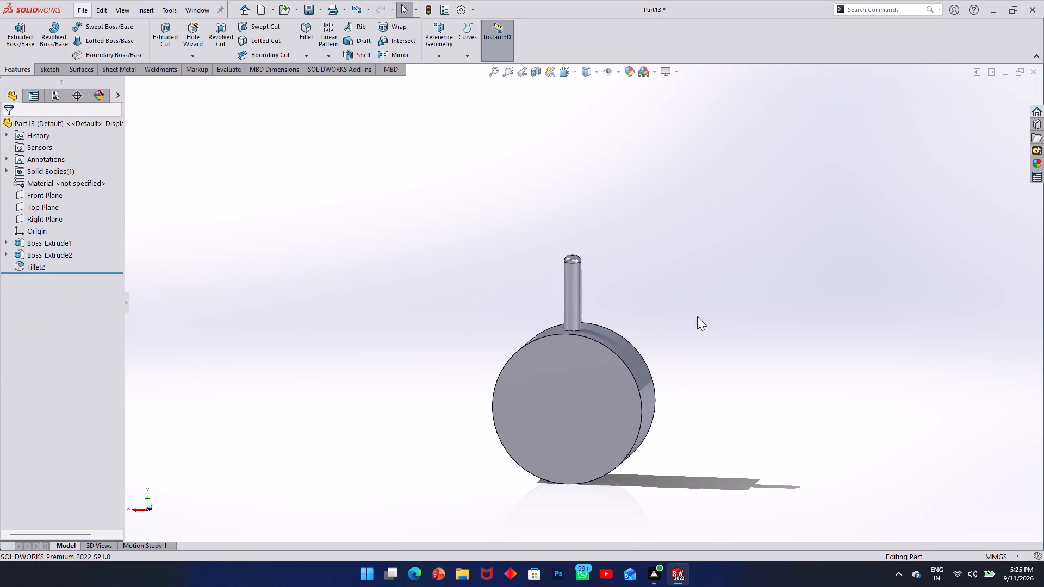
middle_drag(690, 329, 585, 258)
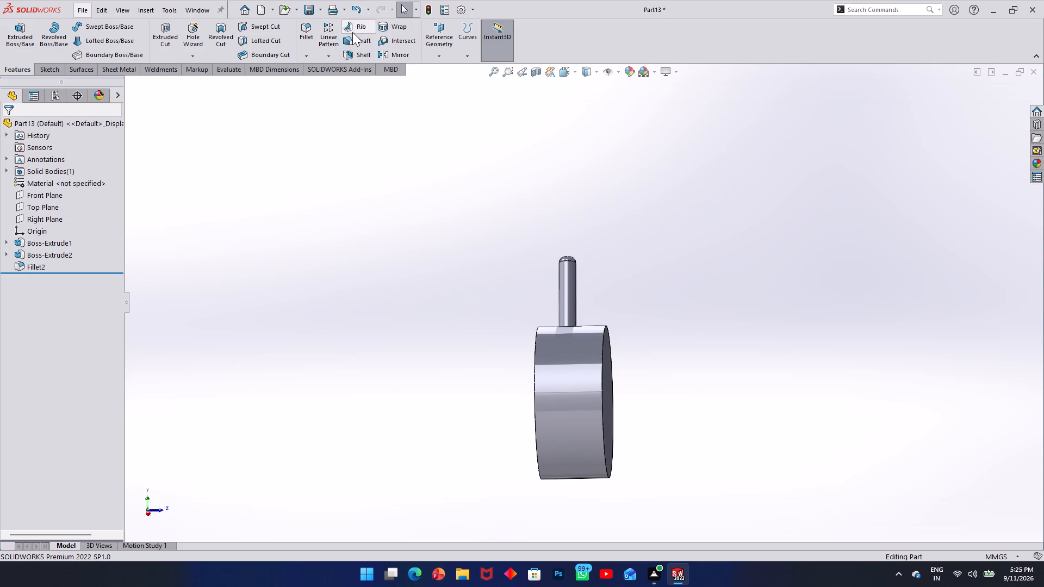
click(336, 52)
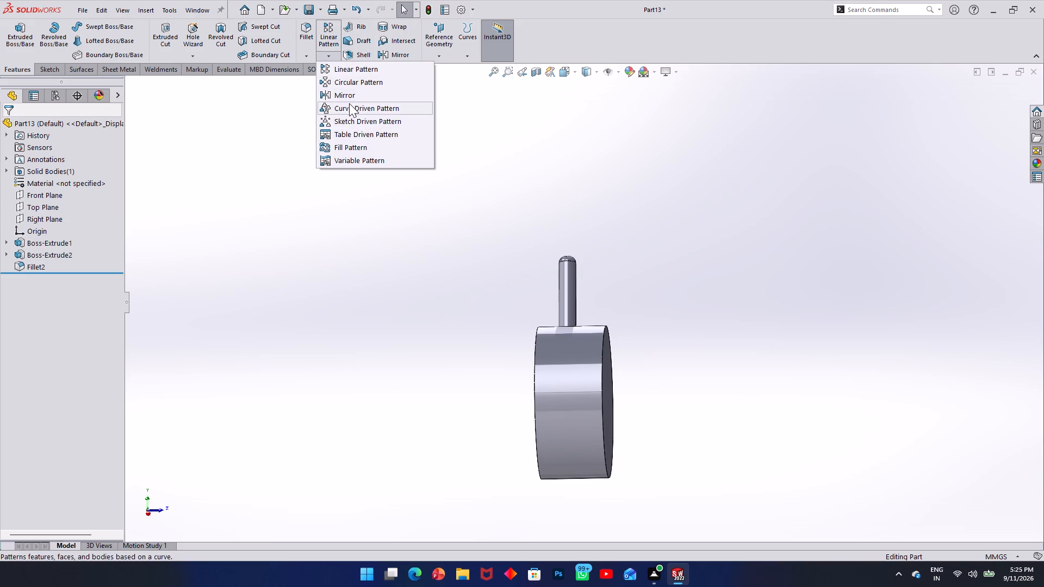
click(349, 96)
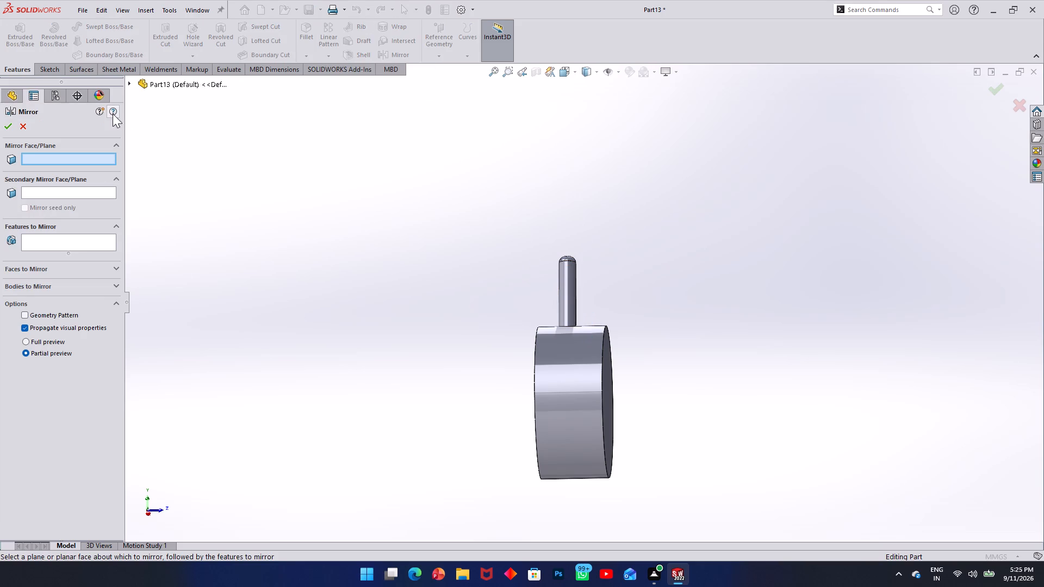
click(129, 82)
click(168, 166)
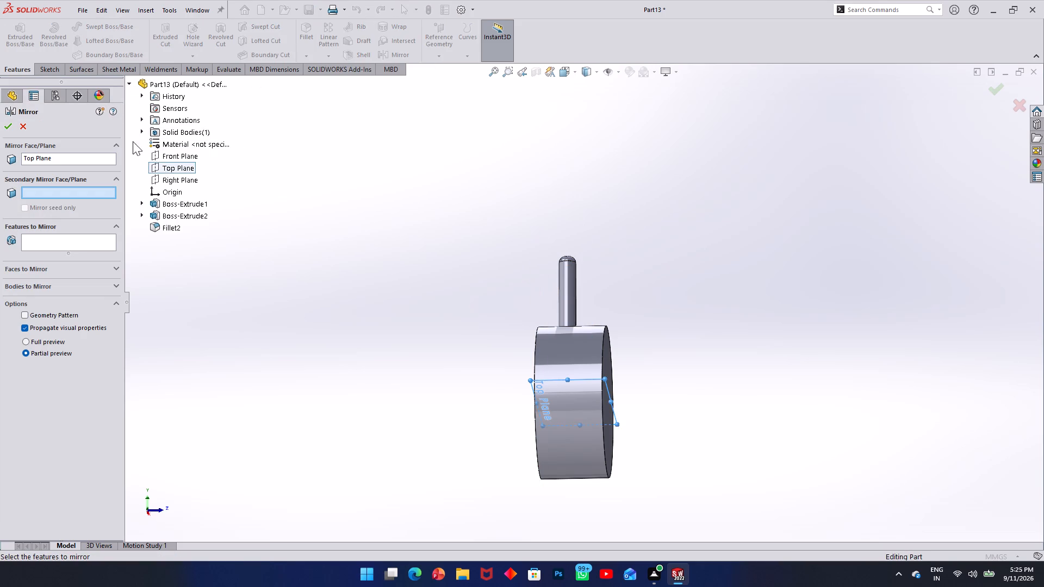
middle_drag(366, 252, 413, 347)
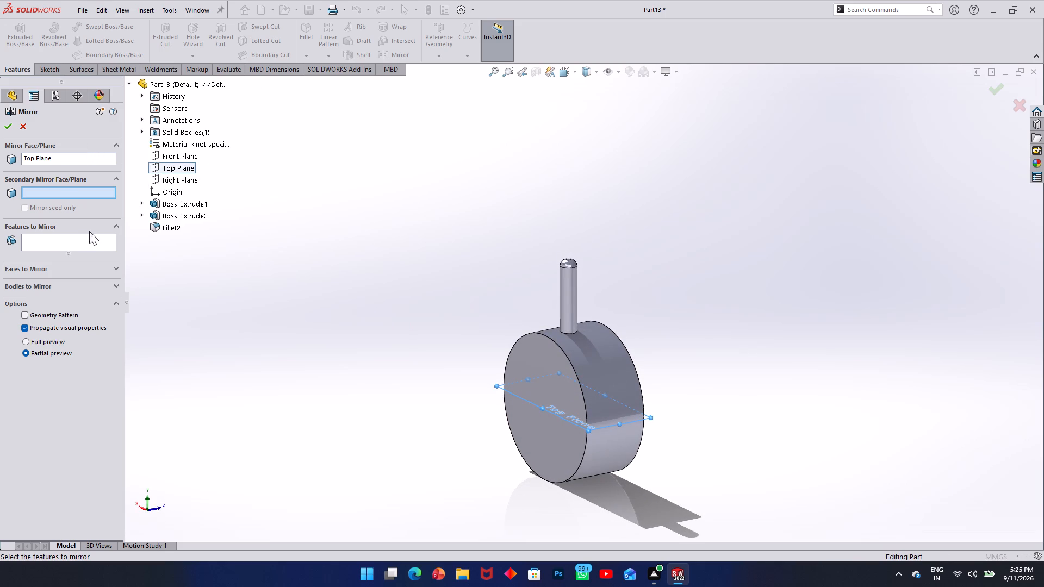
click(87, 240)
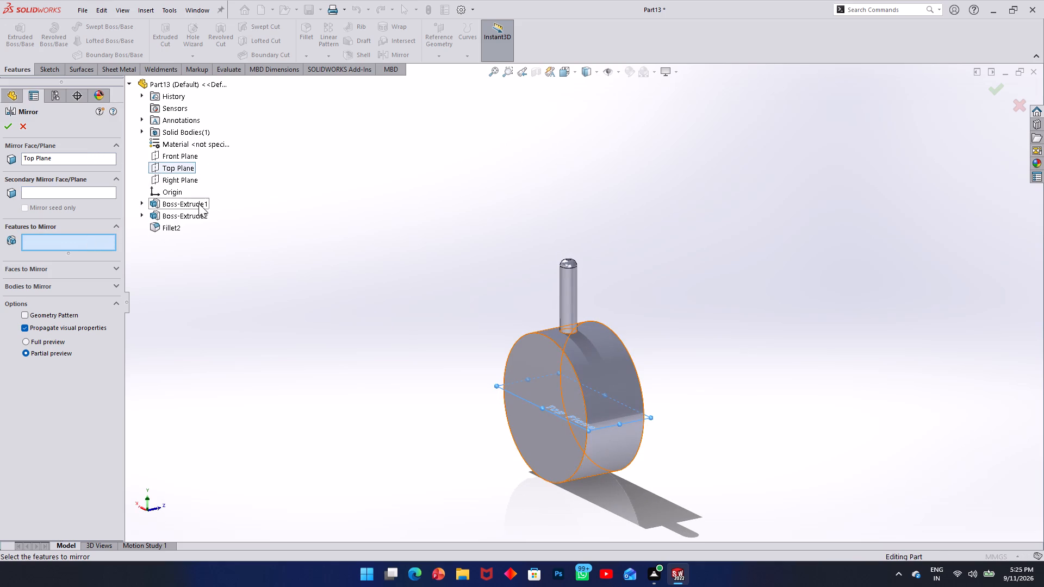
click(187, 214)
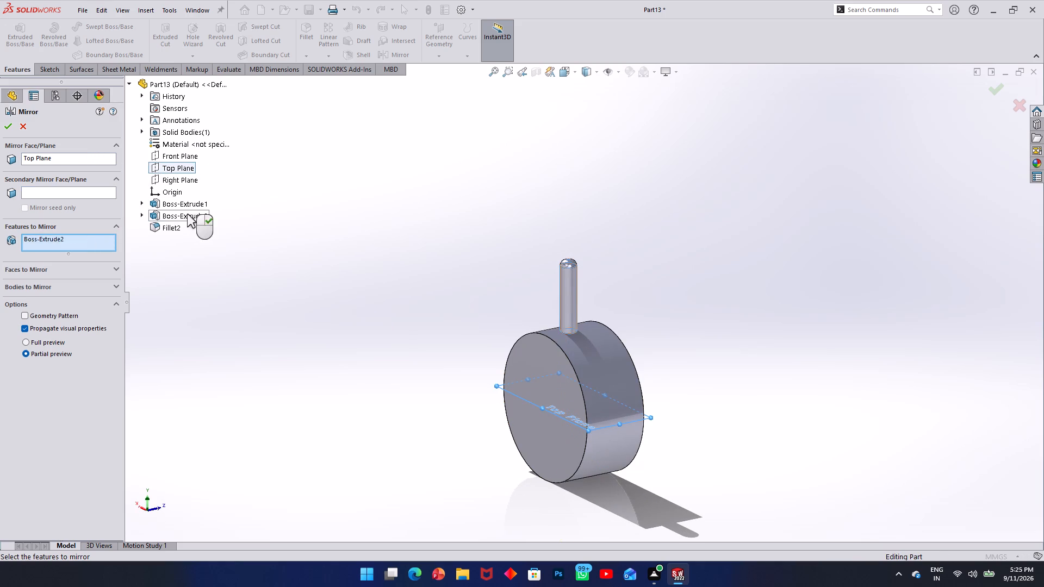
click(11, 126)
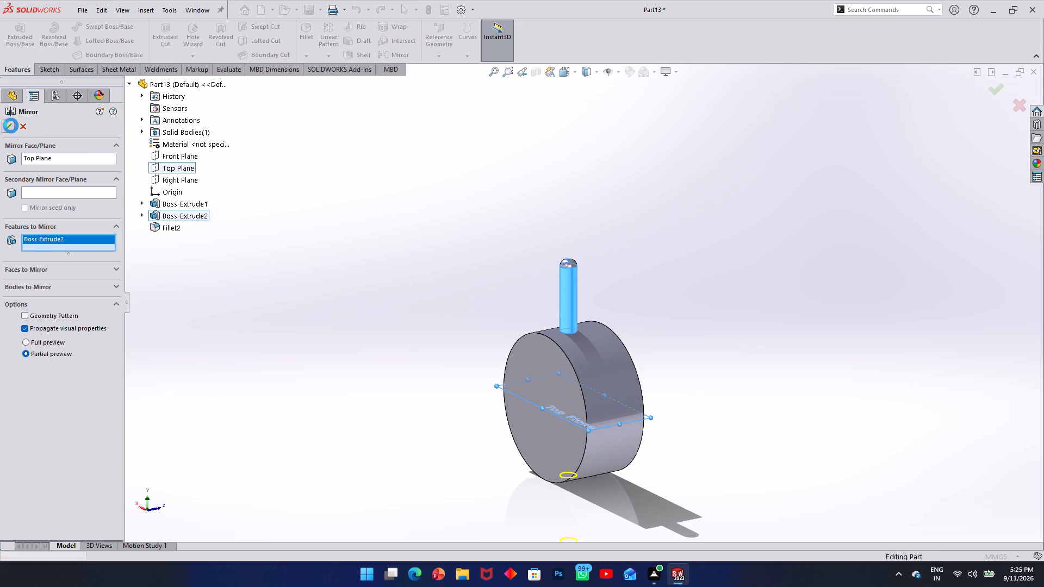
Inspect the disc and its two opposite pins from several sides.
scroll(384, 234, up, 5)
middle_drag(446, 252, 280, 219)
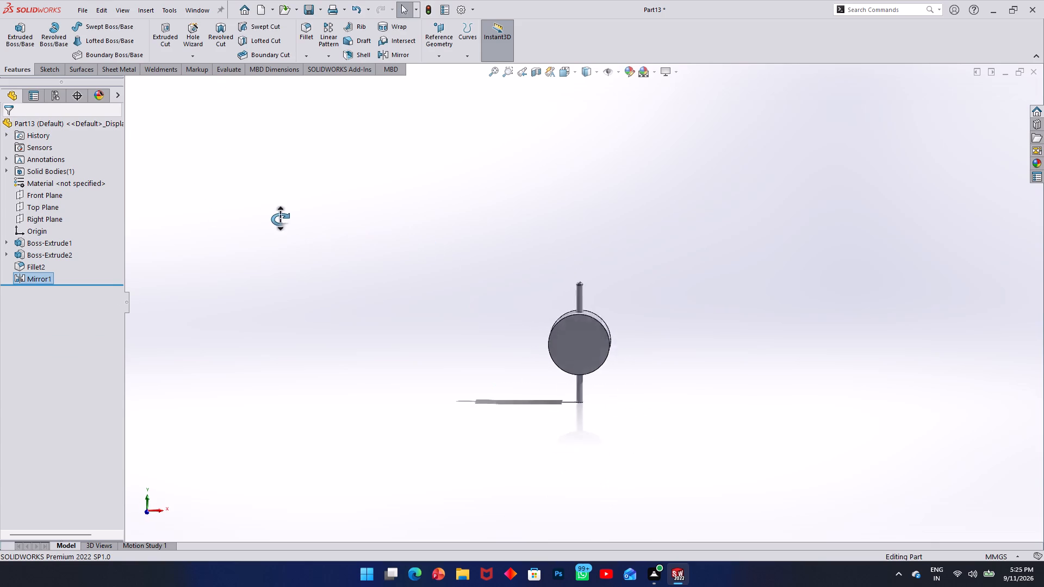
middle_drag(280, 219, 271, 212)
scroll(626, 315, down, 2)
middle_drag(620, 317, 509, 310)
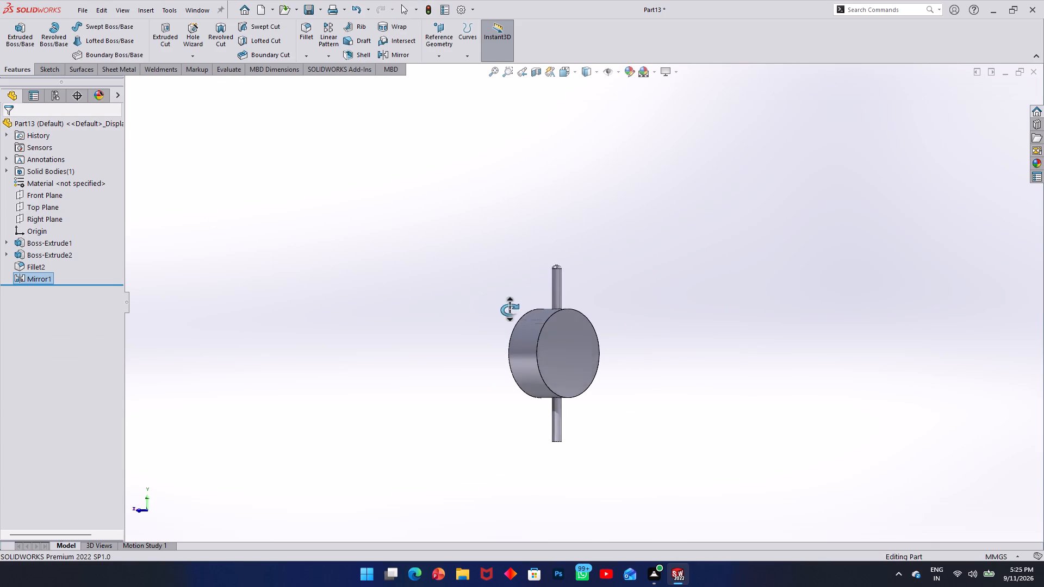
middle_drag(509, 310, 531, 365)
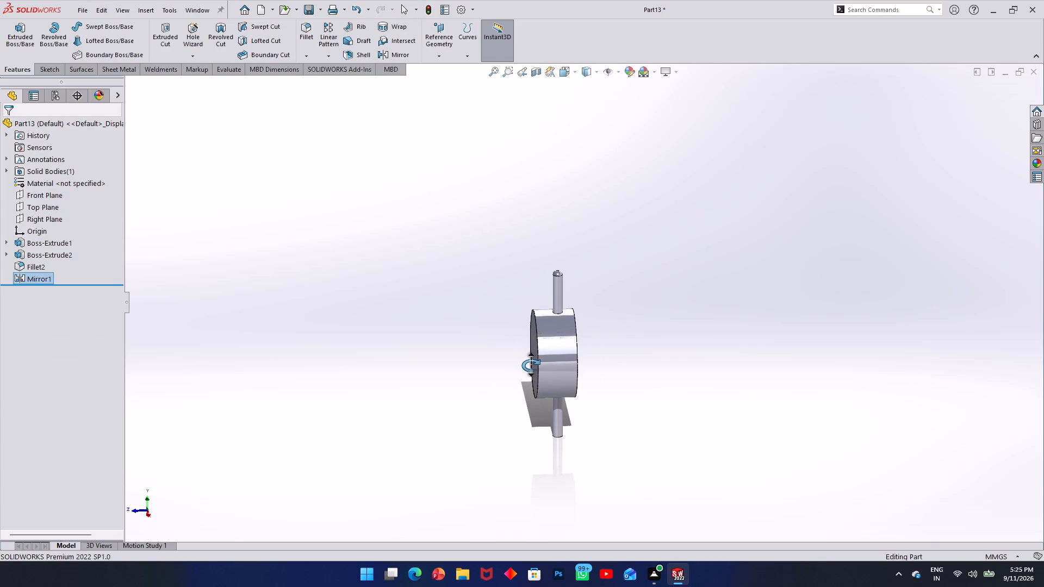
middle_drag(531, 365, 532, 365)
scroll(533, 365, up, 1)
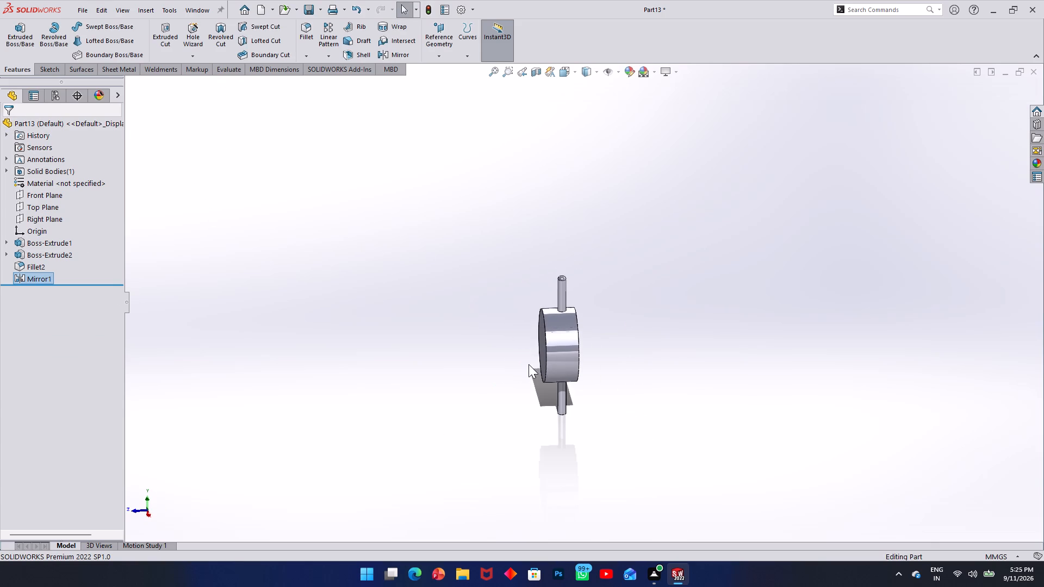
Sketch a circle centred on the origin on the disc's flat face, dimension its diameter to 16 mm, and exit the sketch.
click(544, 355)
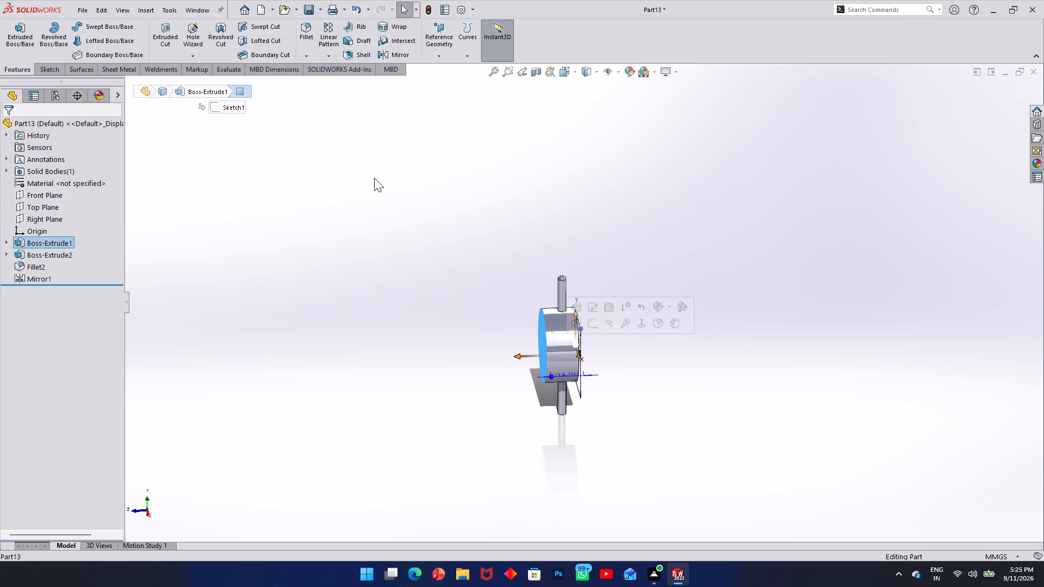
click(53, 73)
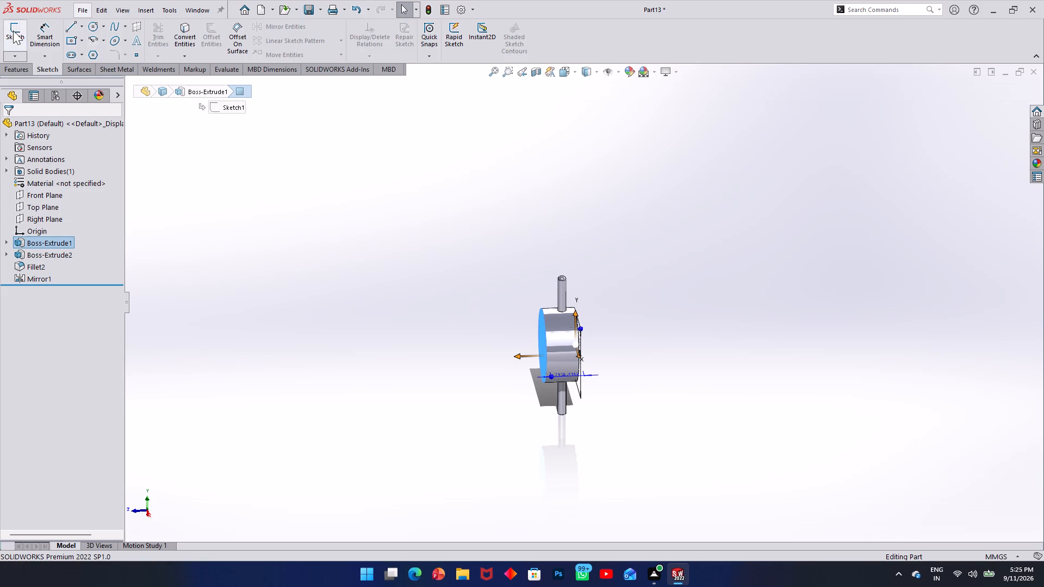
click(13, 30)
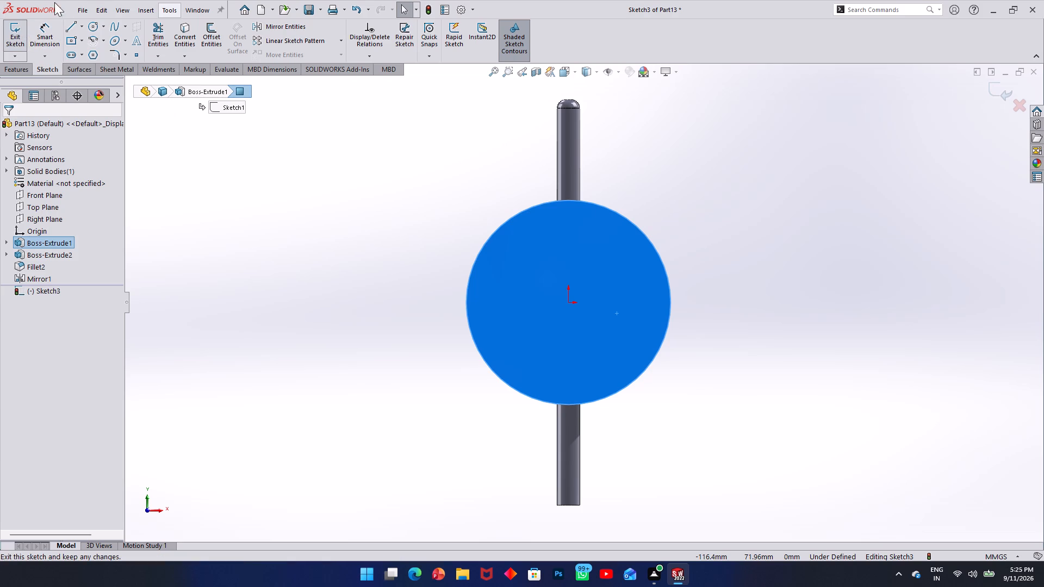
click(91, 28)
click(570, 302)
click(612, 317)
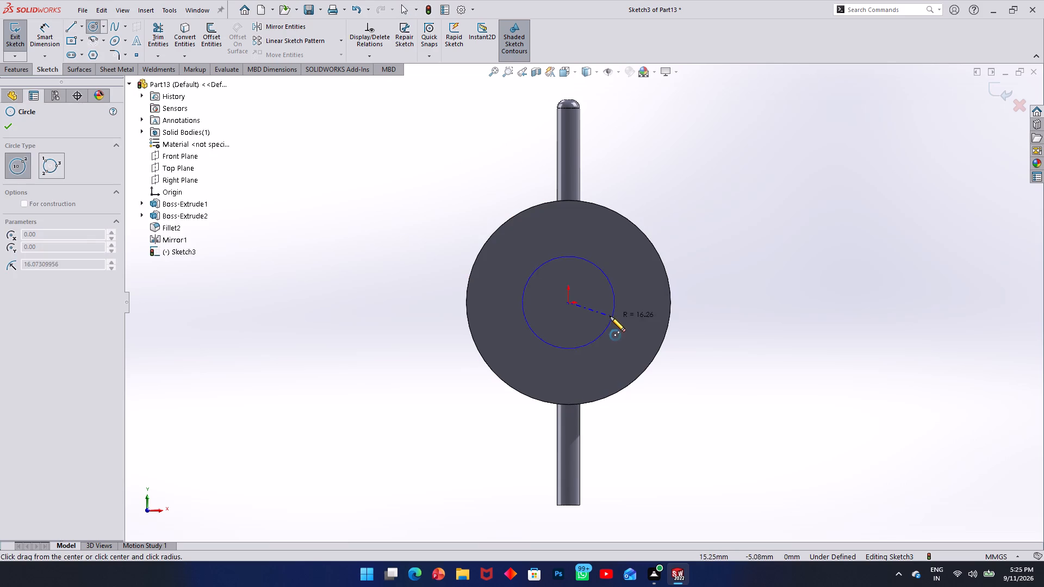
click(55, 32)
click(611, 291)
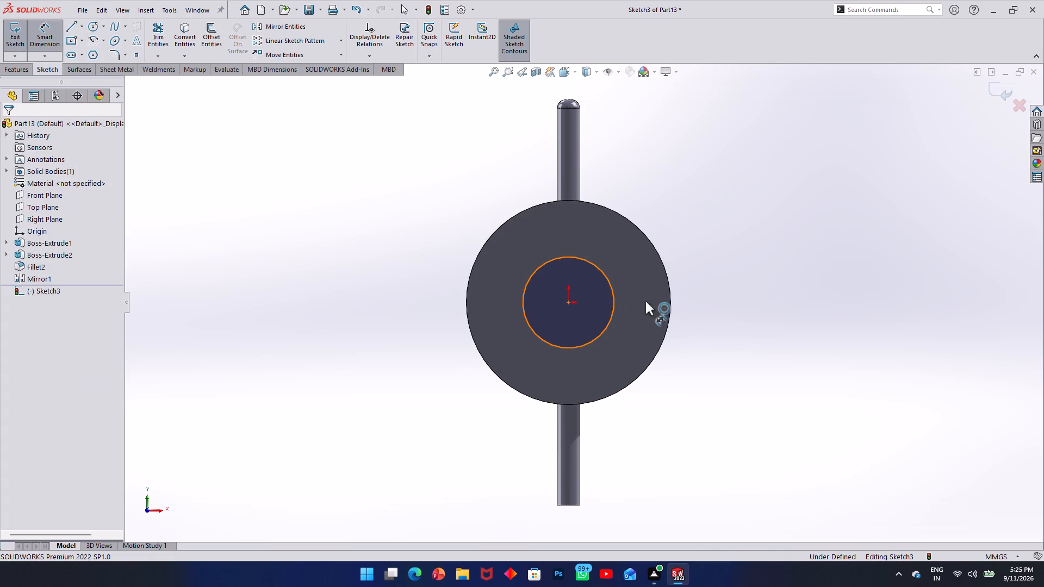
click(781, 314)
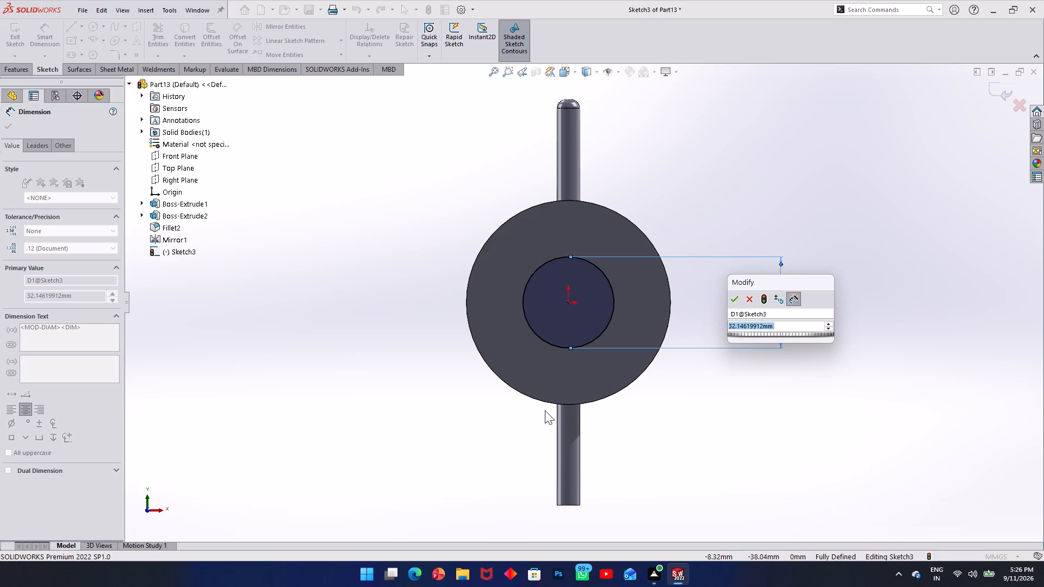
text(16)
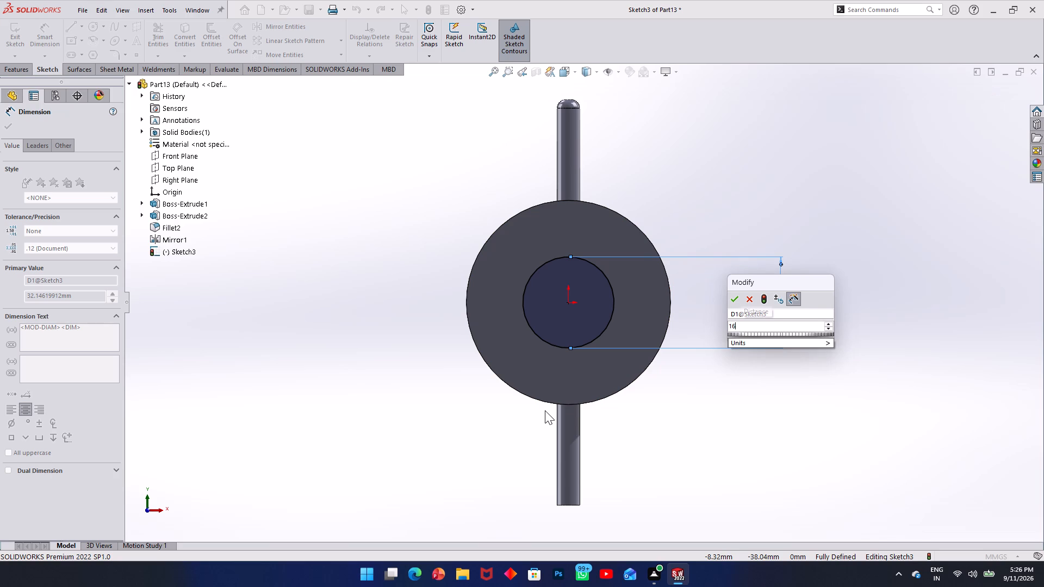
key(Return)
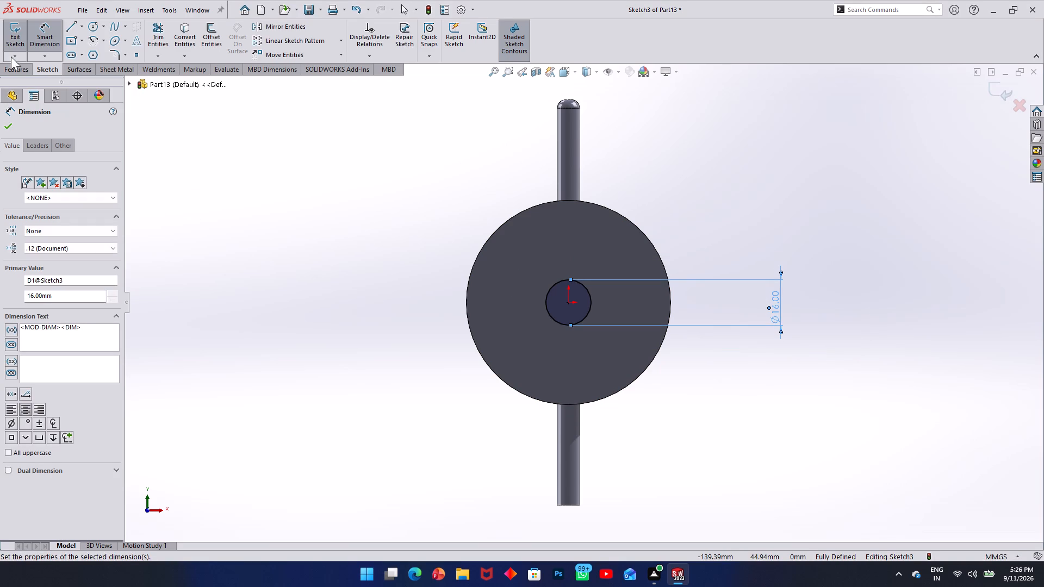
click(13, 124)
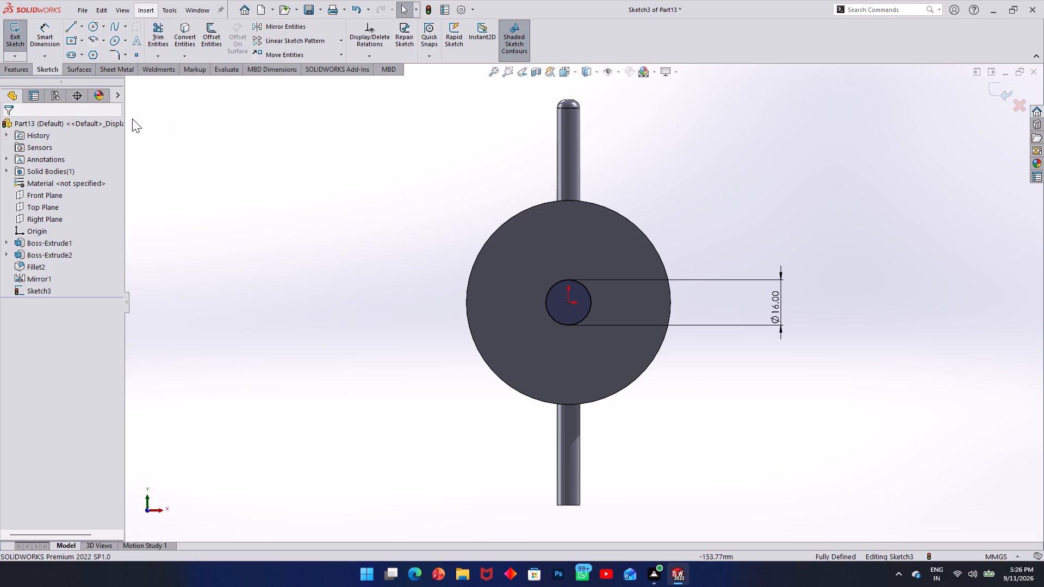
click(15, 37)
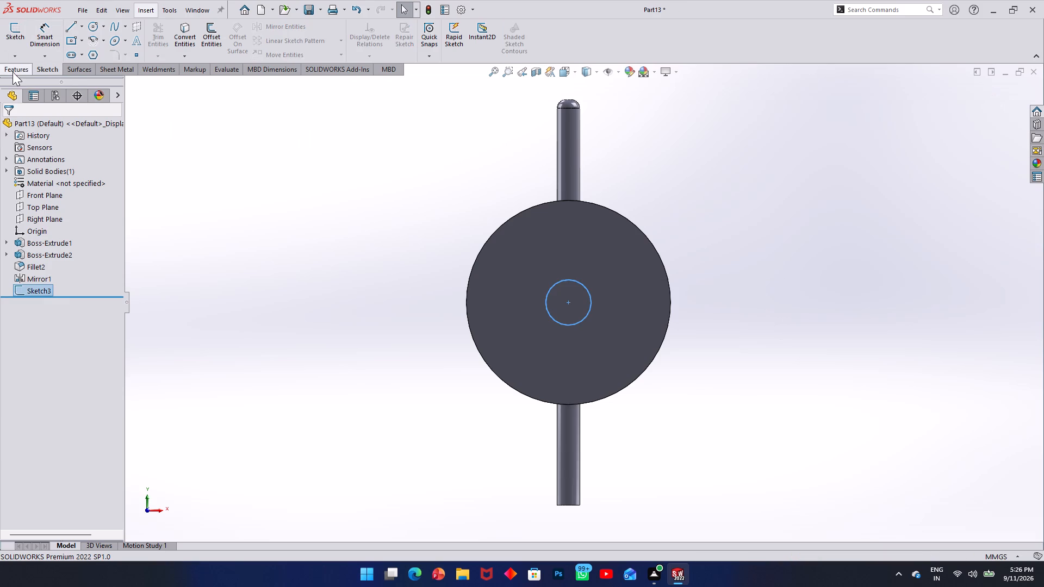
Cut-extrude the 16 mm circle into the disc from the sketch plane to a Blind depth of 6 mm.
click(14, 71)
click(176, 34)
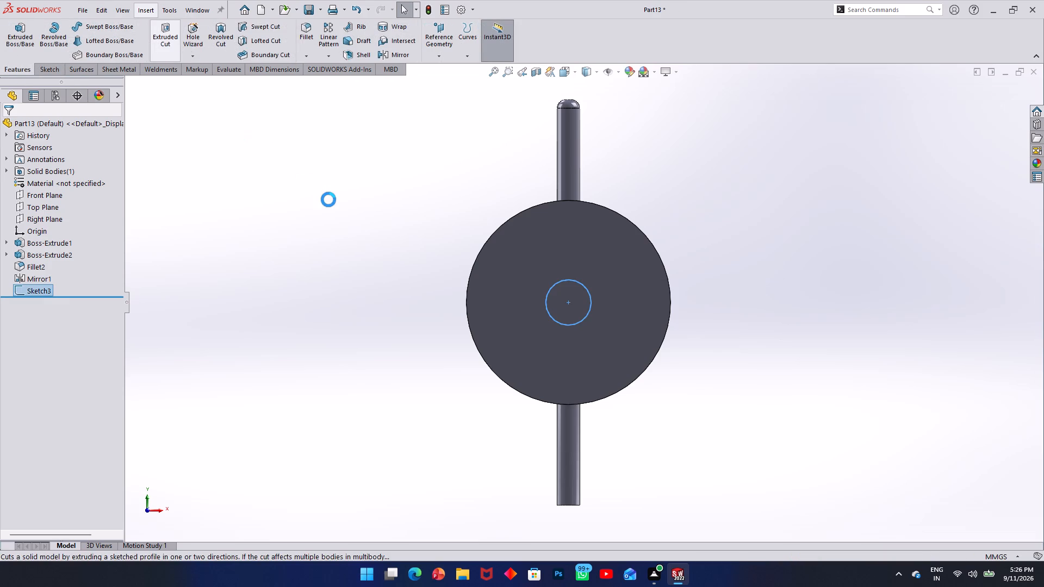
scroll(337, 204, up, 1)
middle_drag(336, 204, 343, 97)
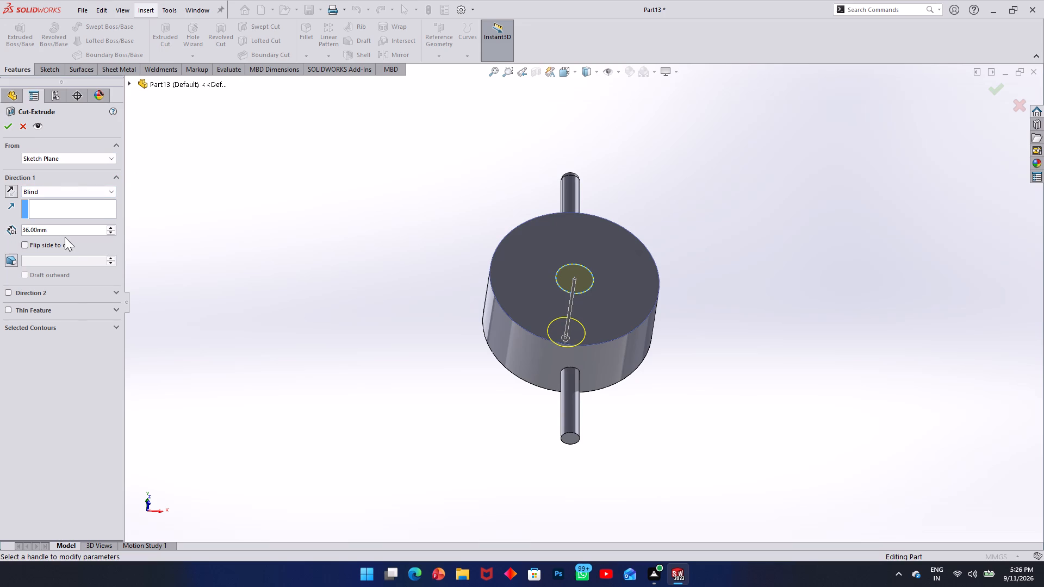
drag(69, 228, 0, 244)
key(6)
key(Return)
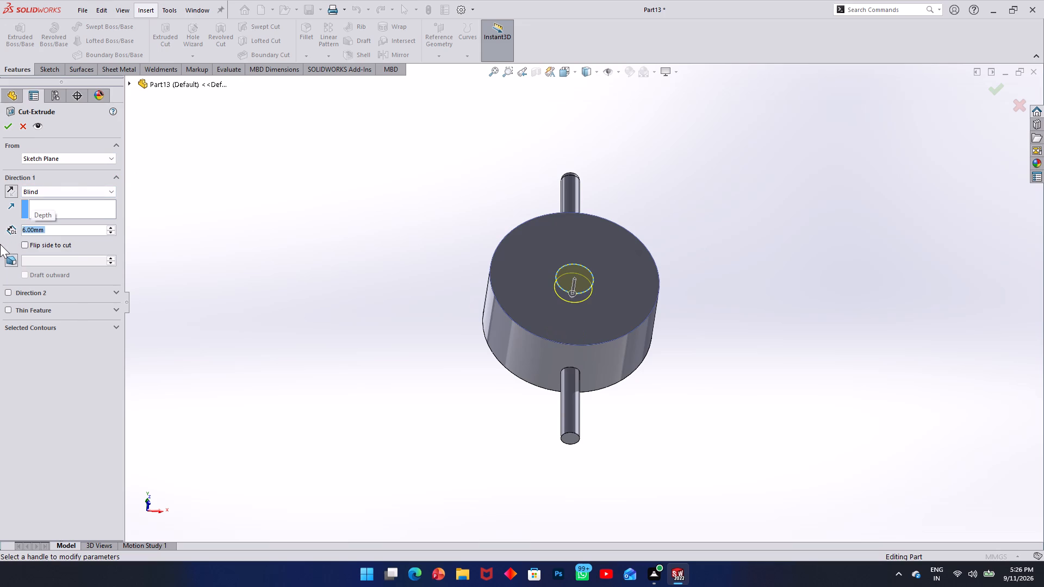
click(7, 127)
click(395, 223)
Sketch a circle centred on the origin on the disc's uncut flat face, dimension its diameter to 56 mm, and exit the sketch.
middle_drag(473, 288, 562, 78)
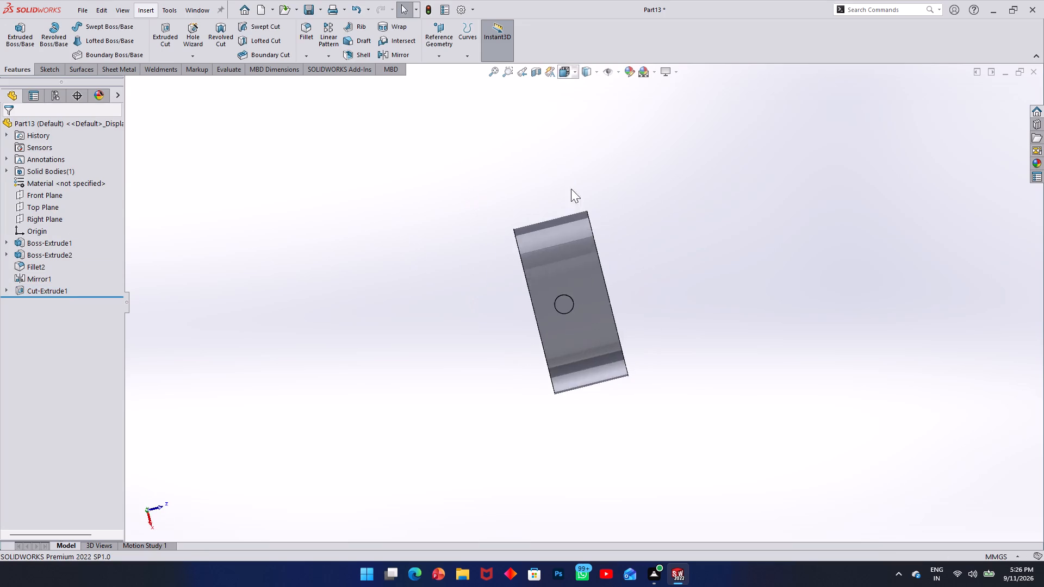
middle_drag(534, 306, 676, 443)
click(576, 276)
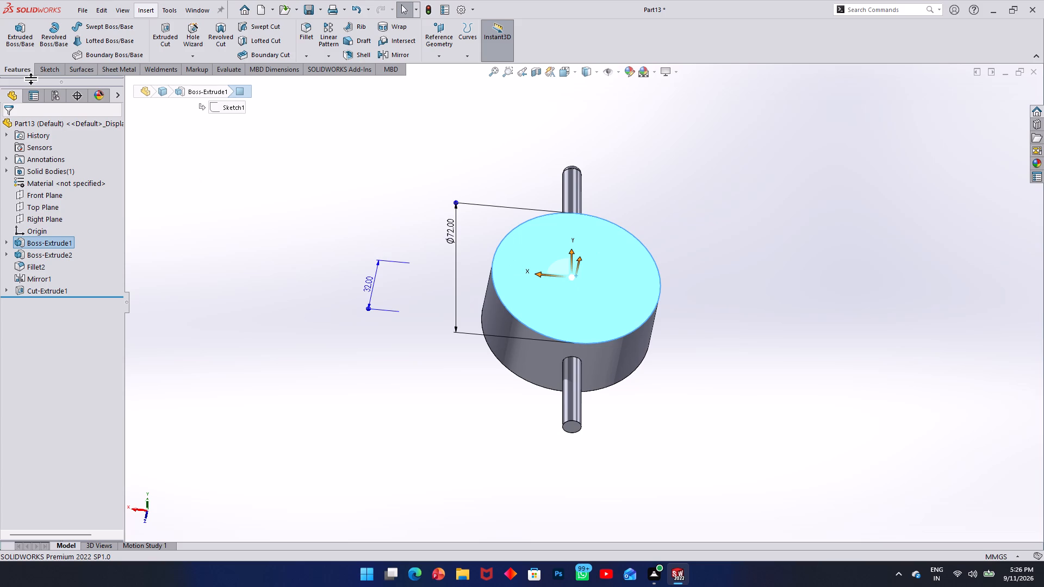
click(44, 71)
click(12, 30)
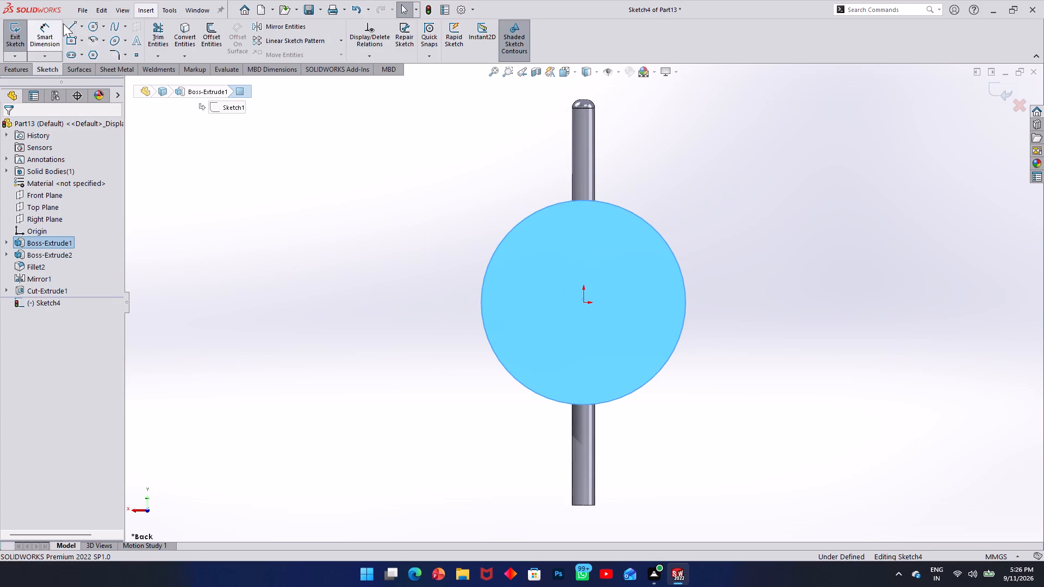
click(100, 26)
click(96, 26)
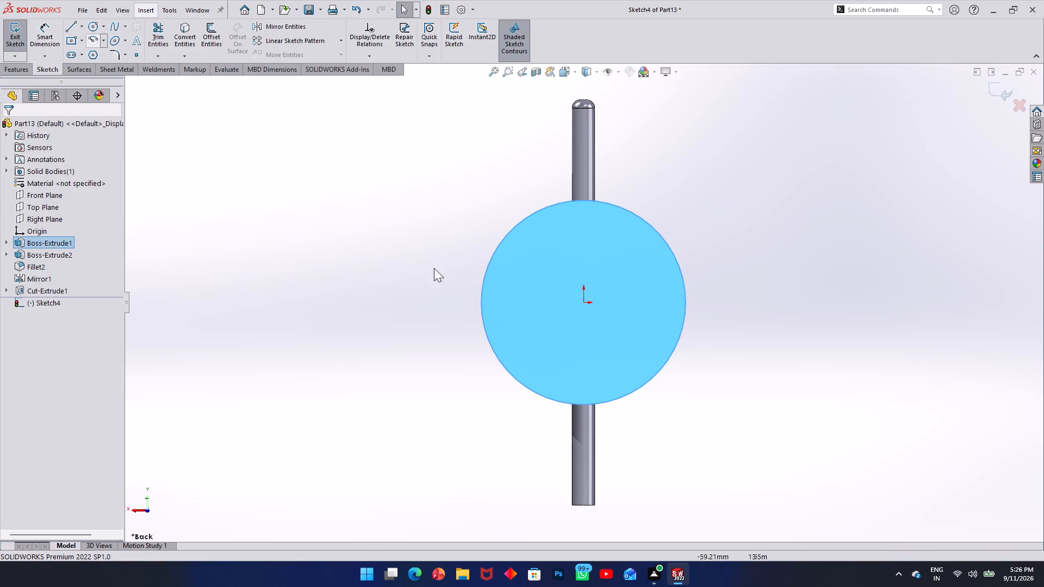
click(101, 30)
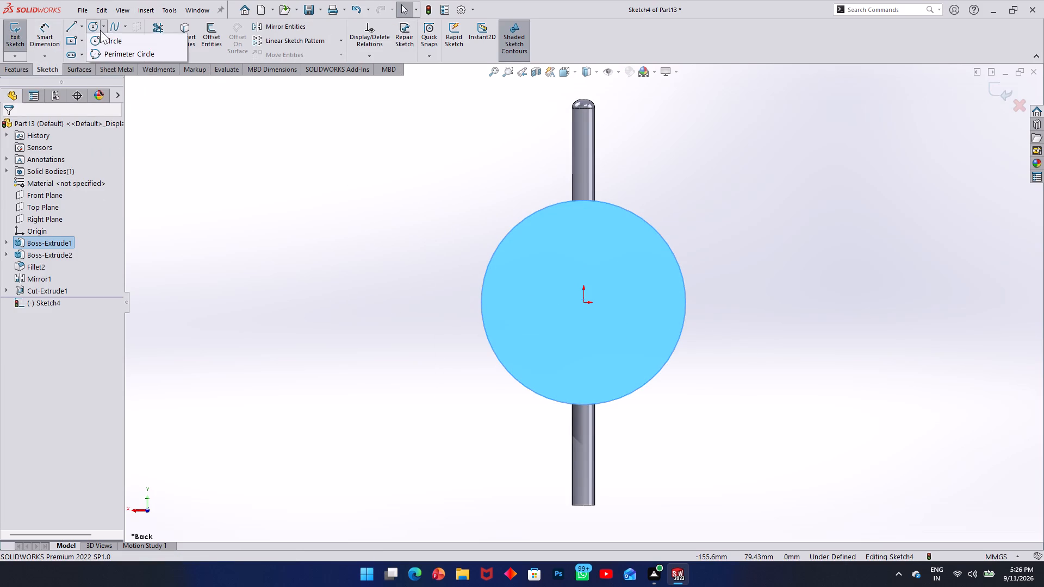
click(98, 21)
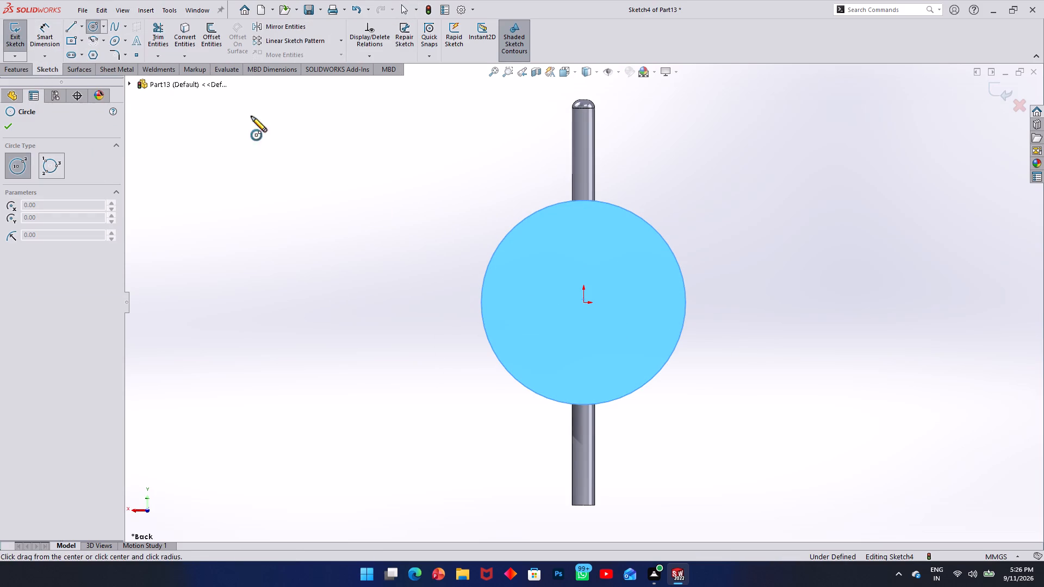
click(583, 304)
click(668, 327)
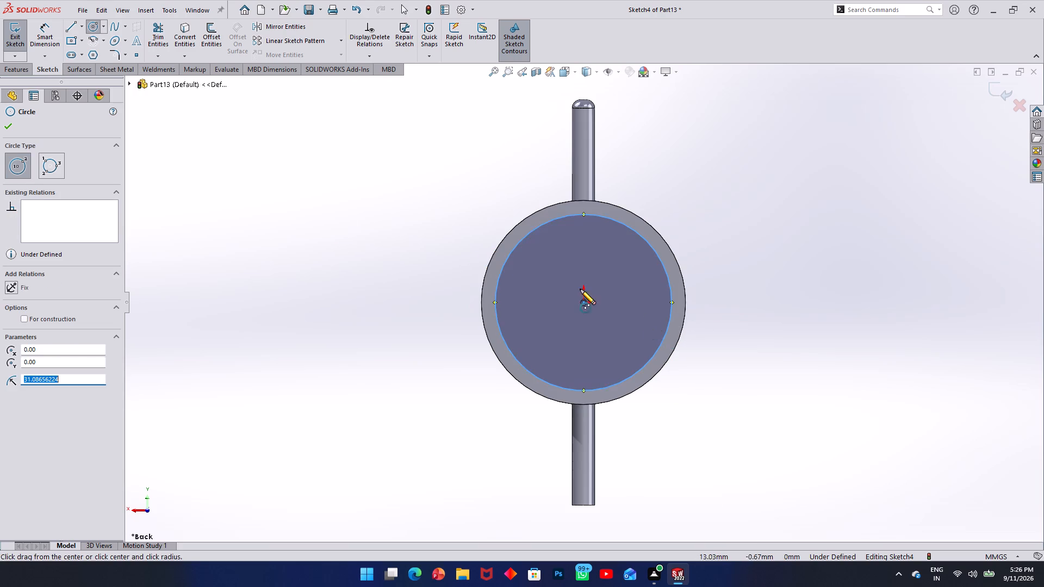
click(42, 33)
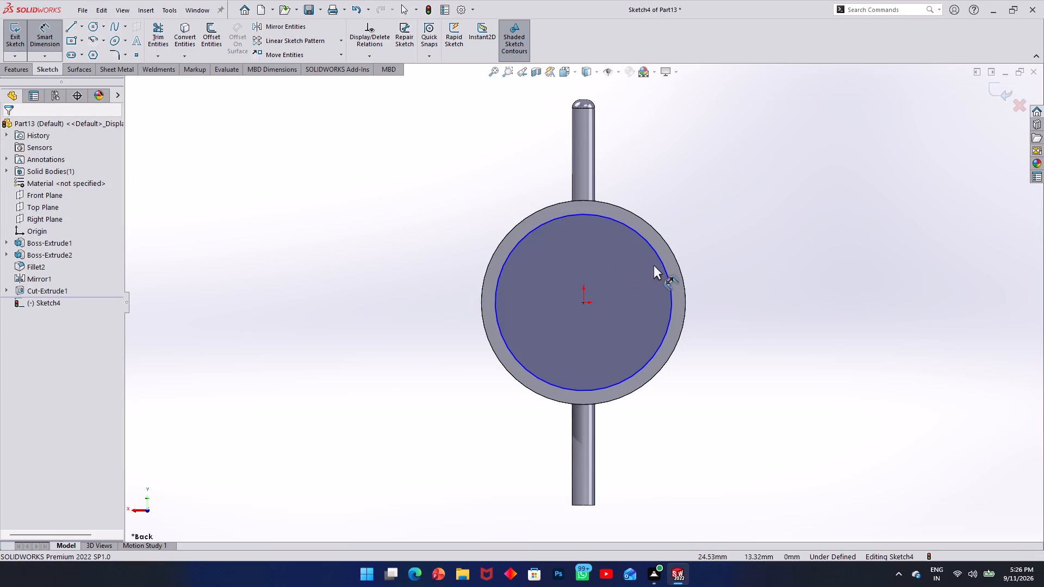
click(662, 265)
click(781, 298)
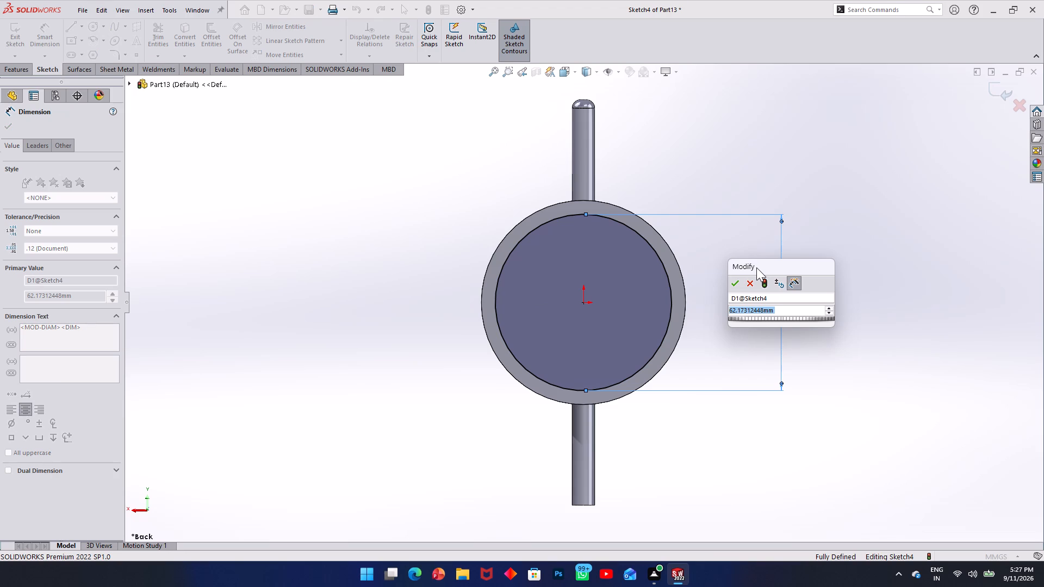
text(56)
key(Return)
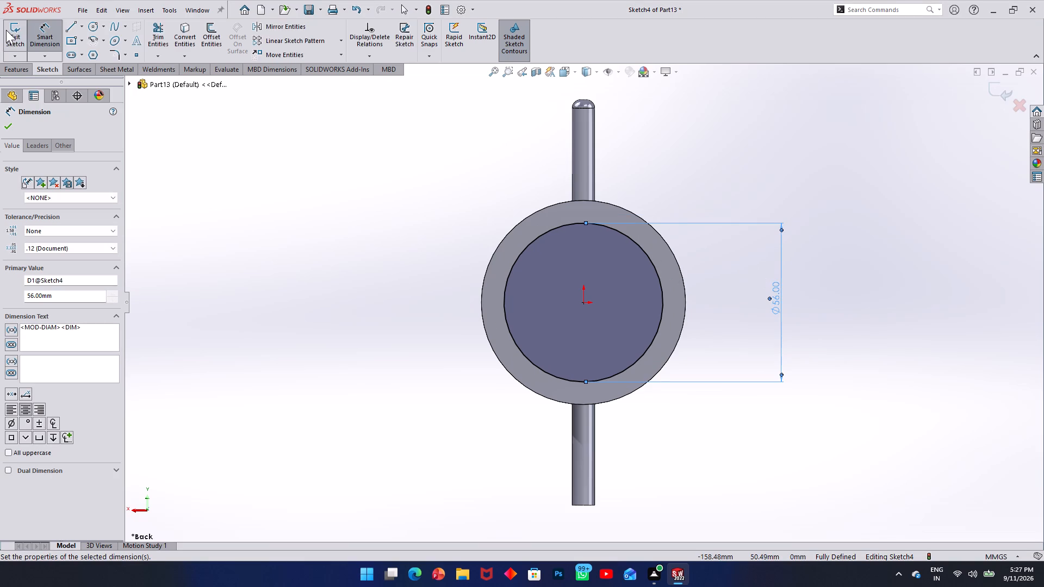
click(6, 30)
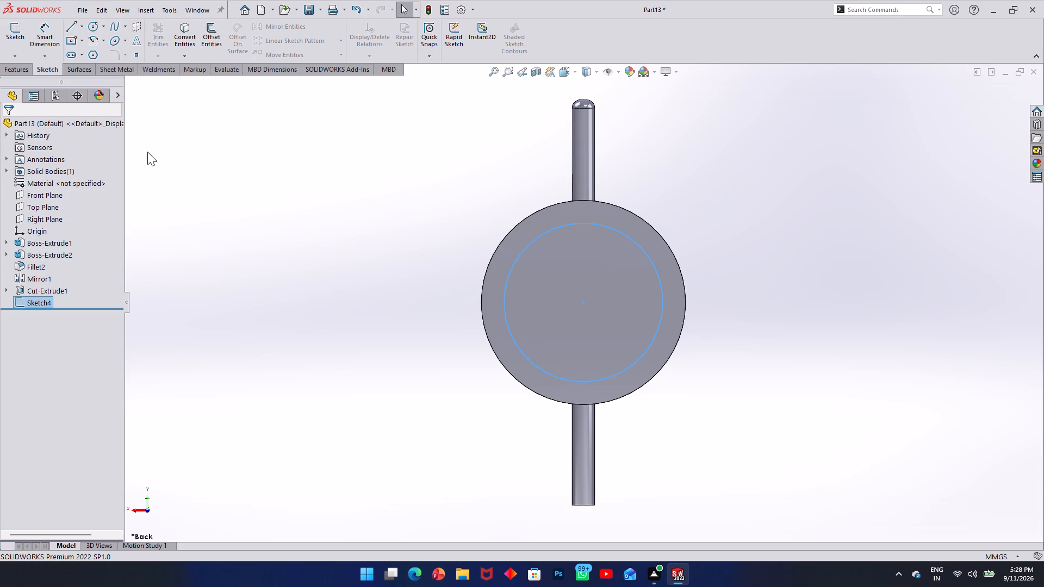
Examine the disc's rim and both flat faces, comparing the 56 mm circle with the recess on the opposite face.
scroll(151, 153, down, 1)
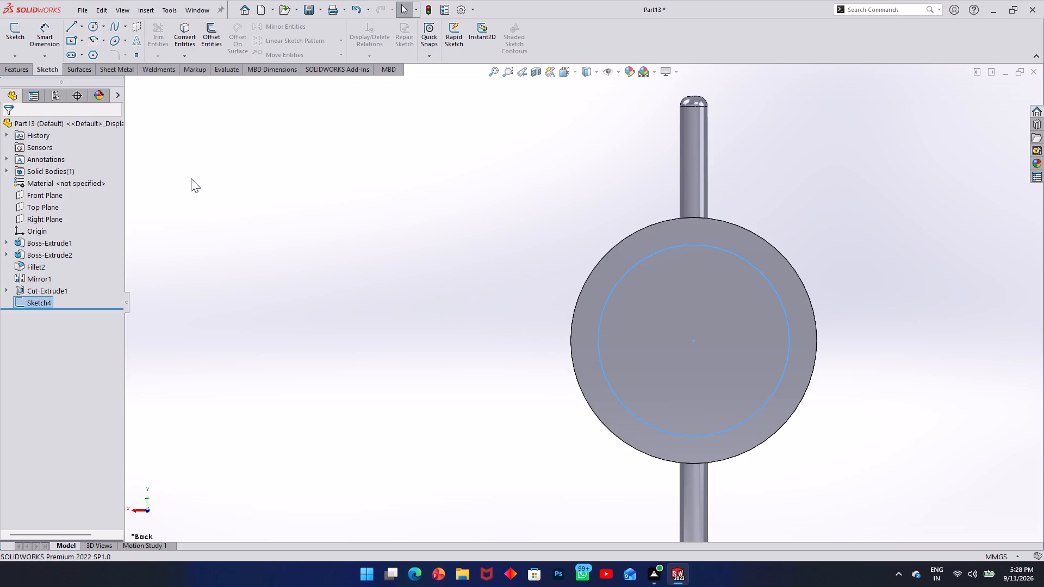
middle_drag(217, 194, 327, 203)
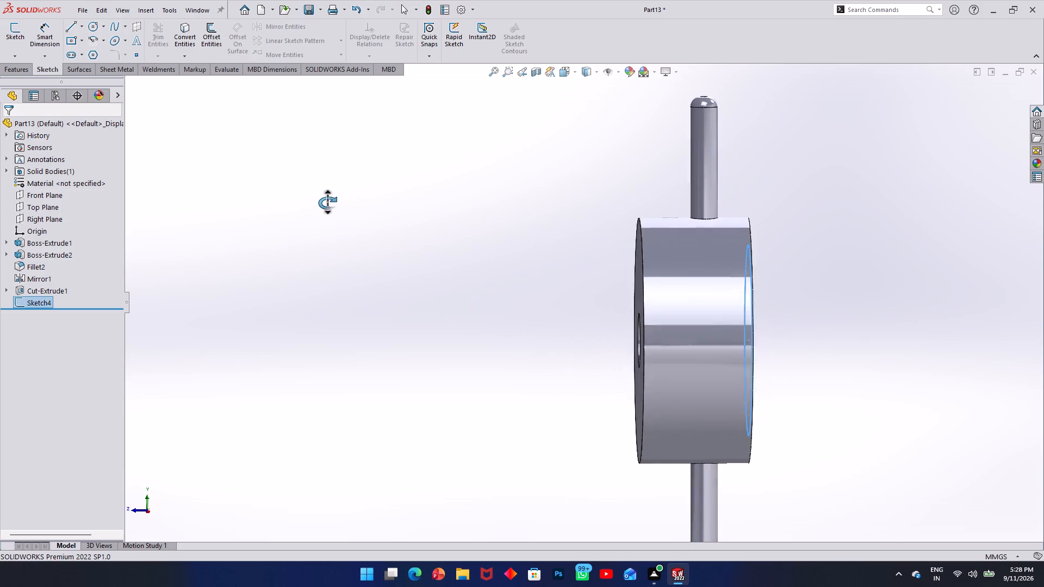
middle_drag(327, 203, 322, 203)
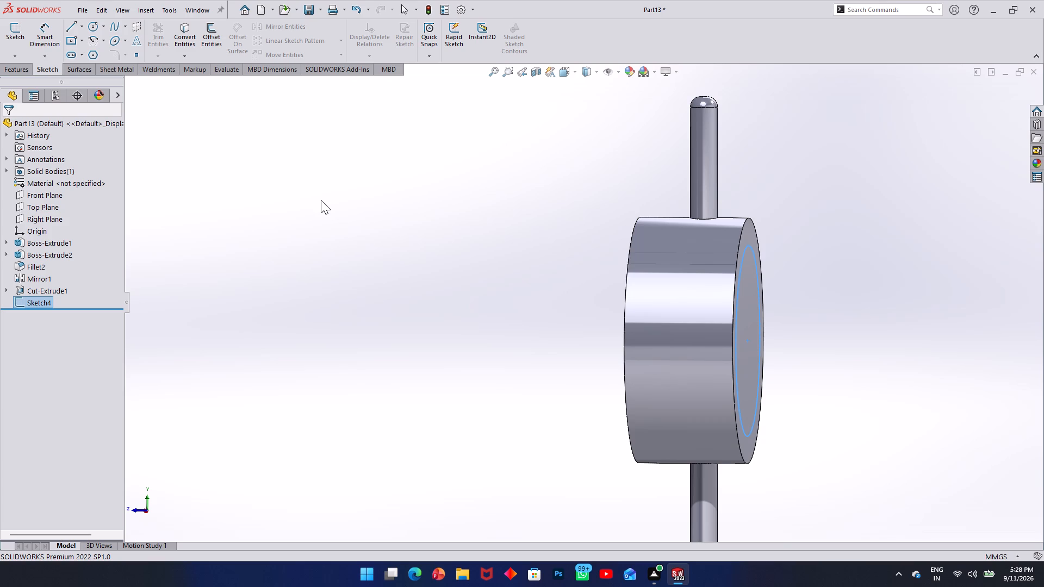
middle_drag(442, 250, 462, 258)
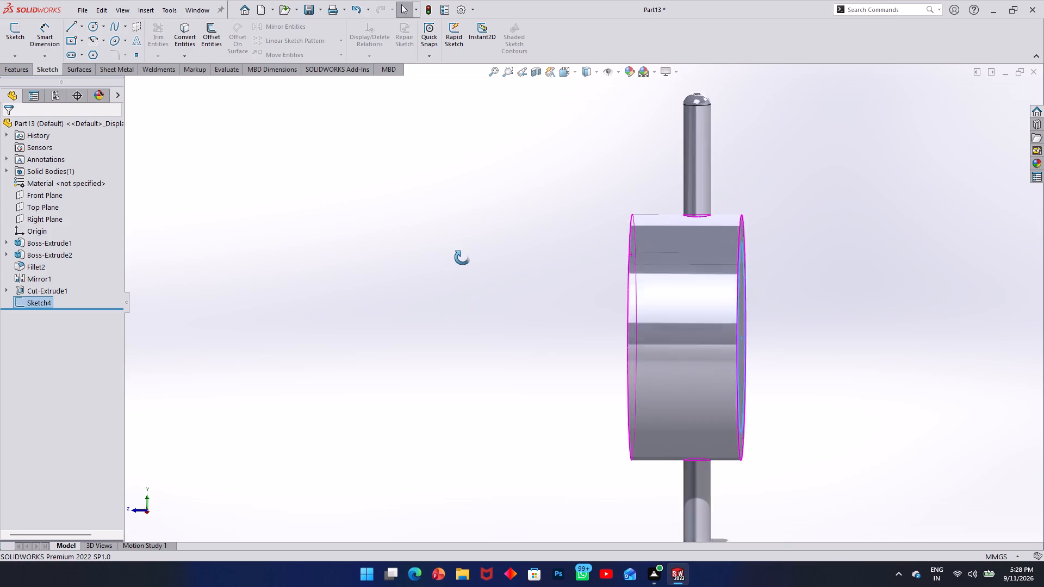
middle_drag(462, 258, 387, 254)
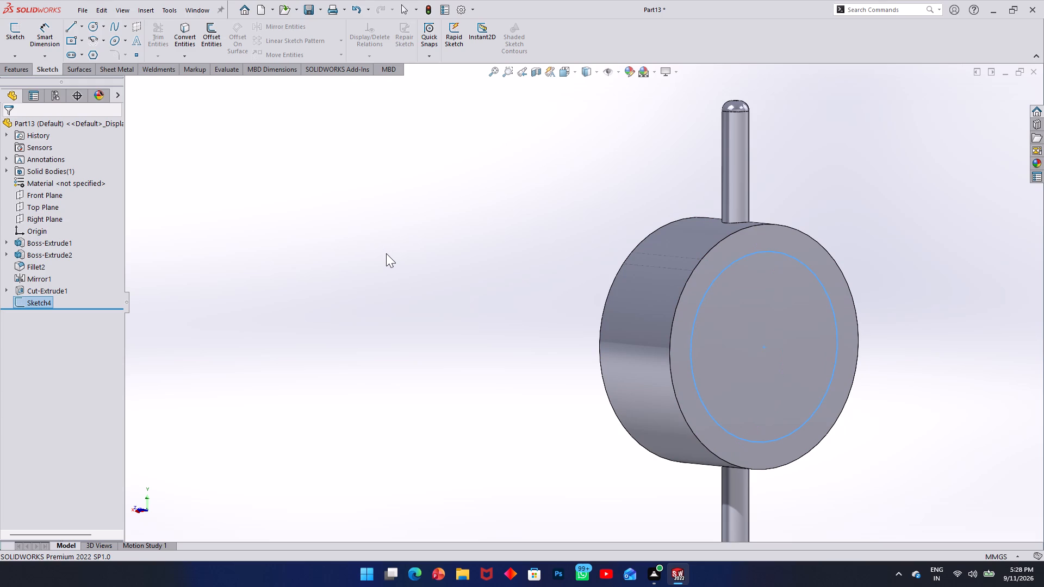
middle_drag(501, 265, 604, 275)
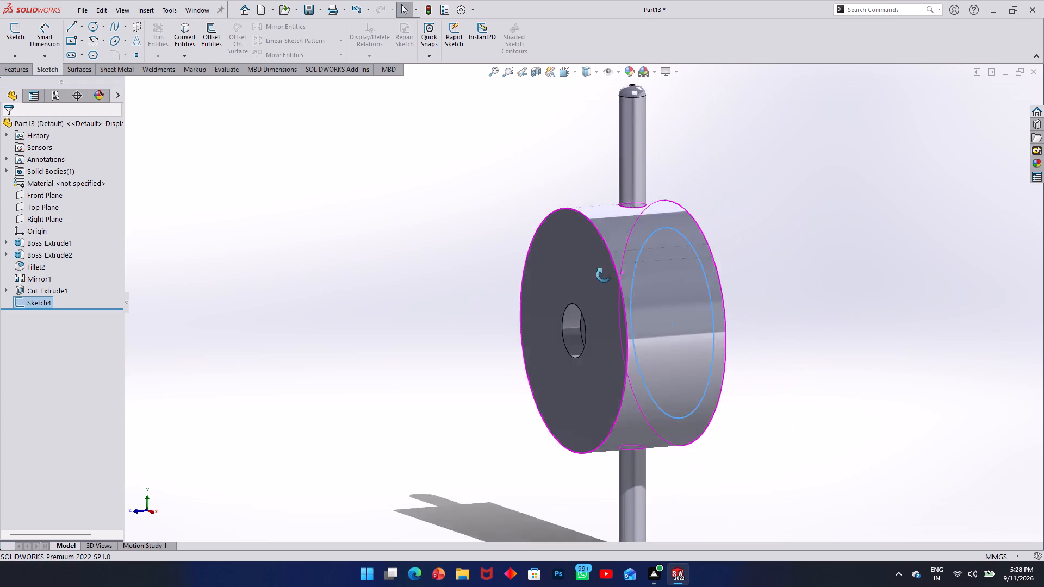
middle_drag(604, 275, 565, 267)
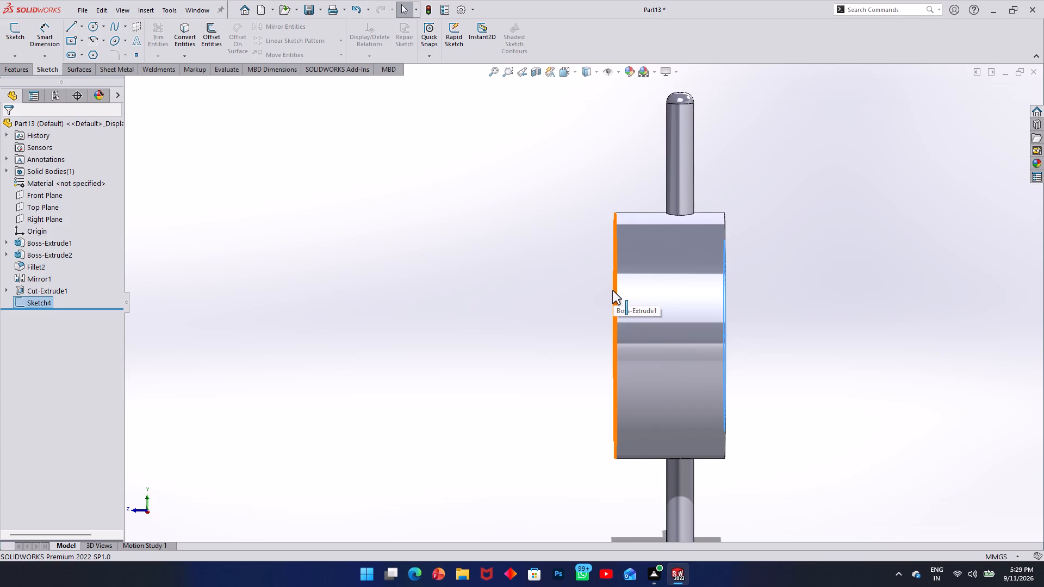
middle_drag(691, 267, 695, 265)
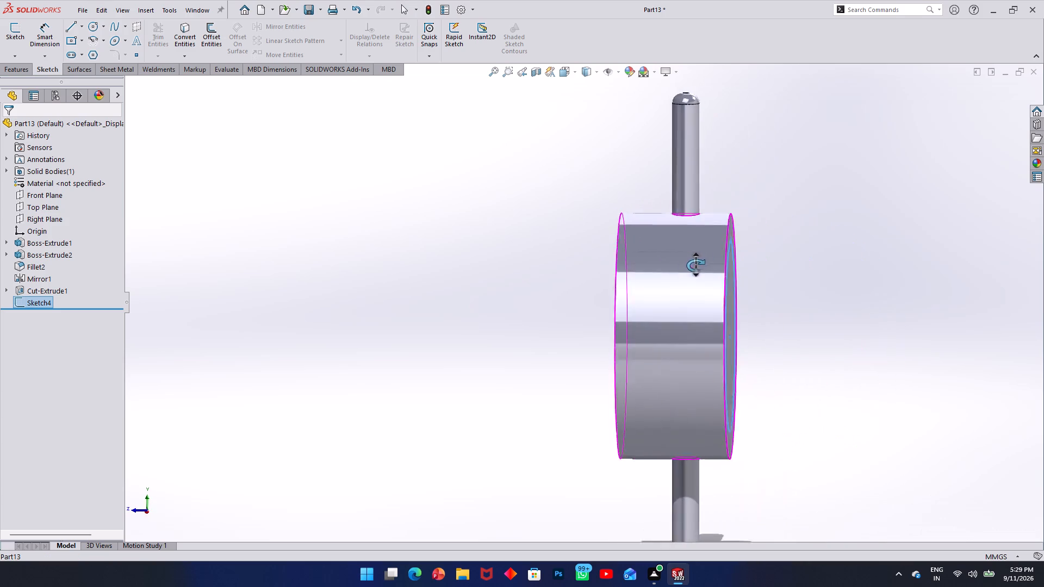
middle_drag(695, 265, 733, 250)
Delete the central recess cut from the disc, along with its 16 mm circle sketch.
right_click(22, 290)
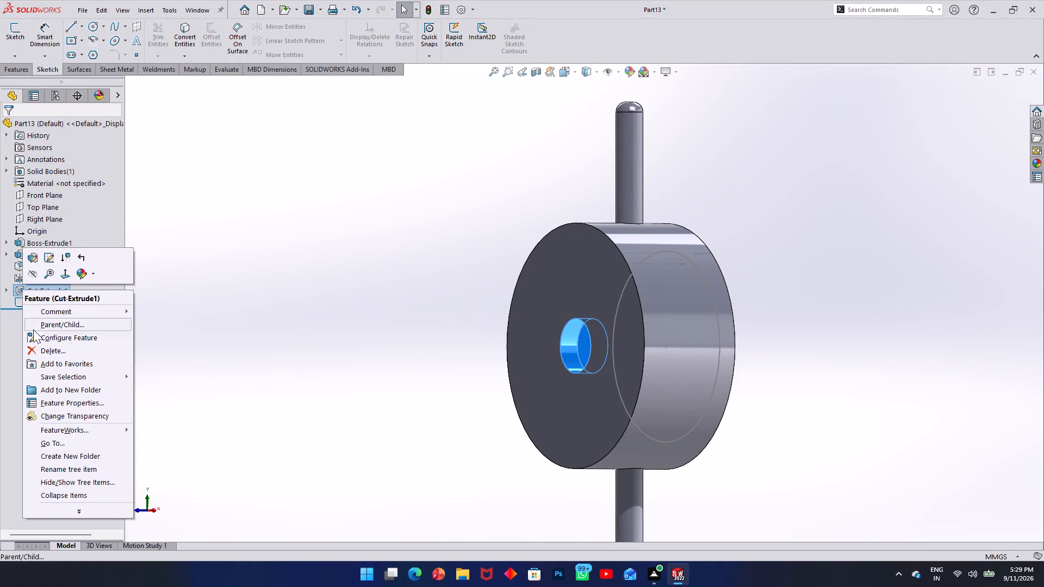
click(40, 349)
click(595, 236)
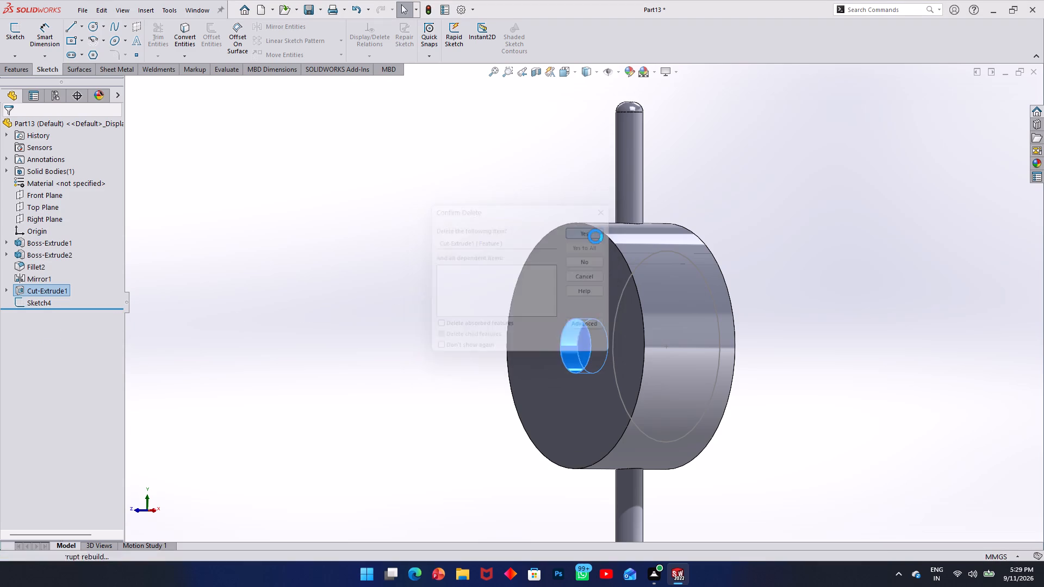
middle_drag(656, 307, 685, 309)
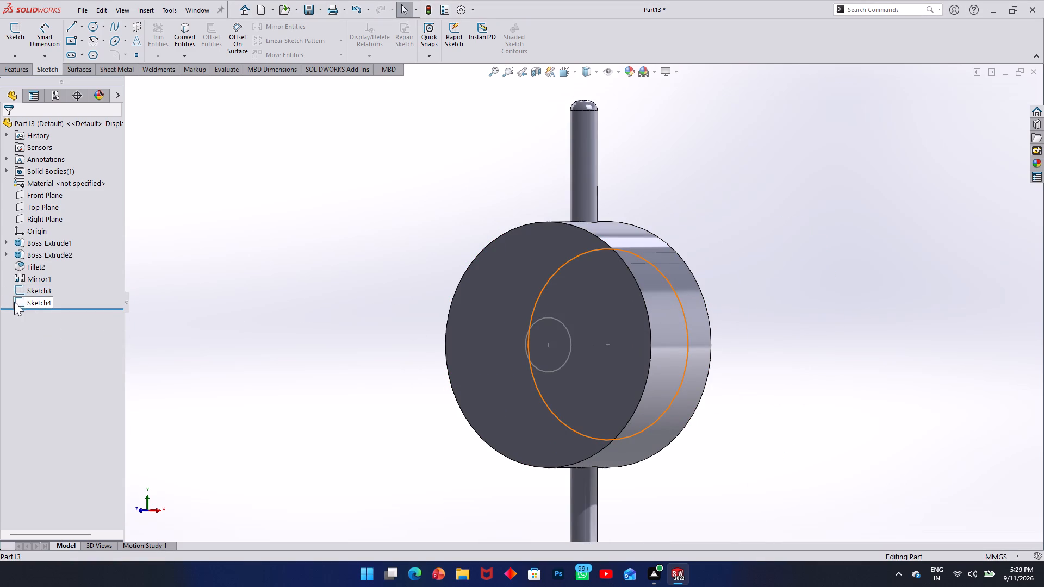
right_click(22, 290)
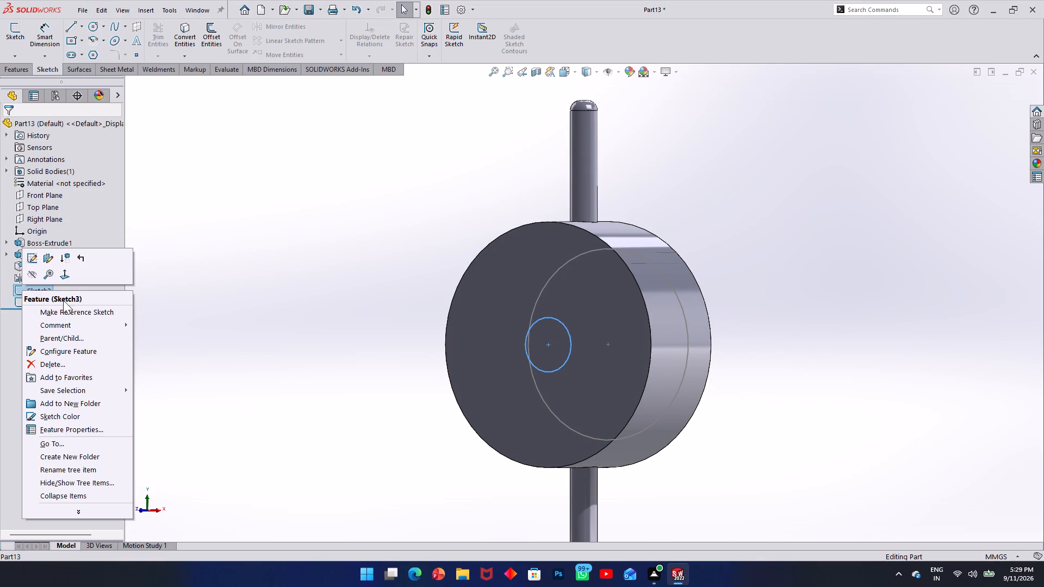
click(51, 363)
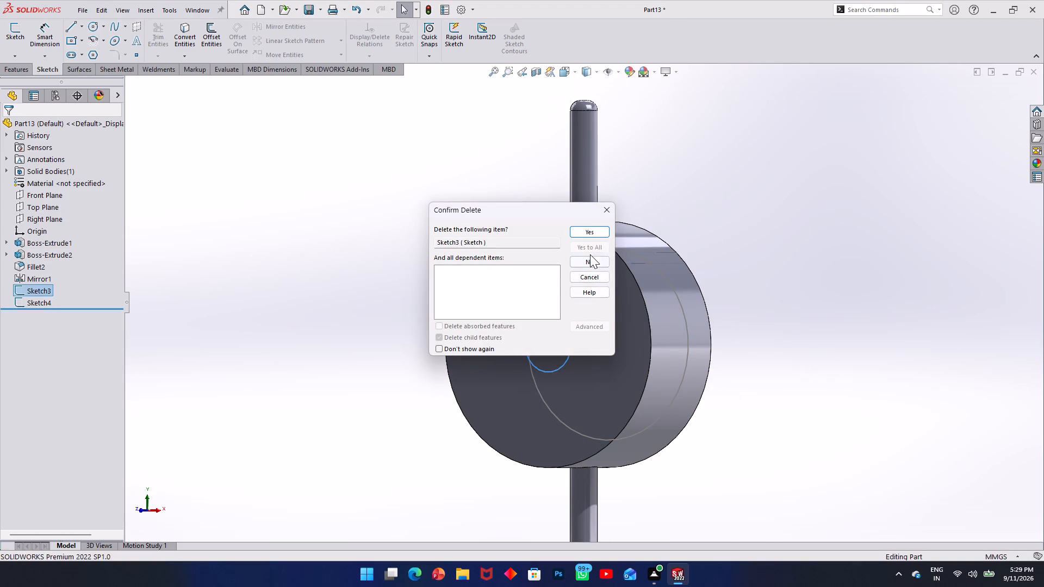
click(592, 230)
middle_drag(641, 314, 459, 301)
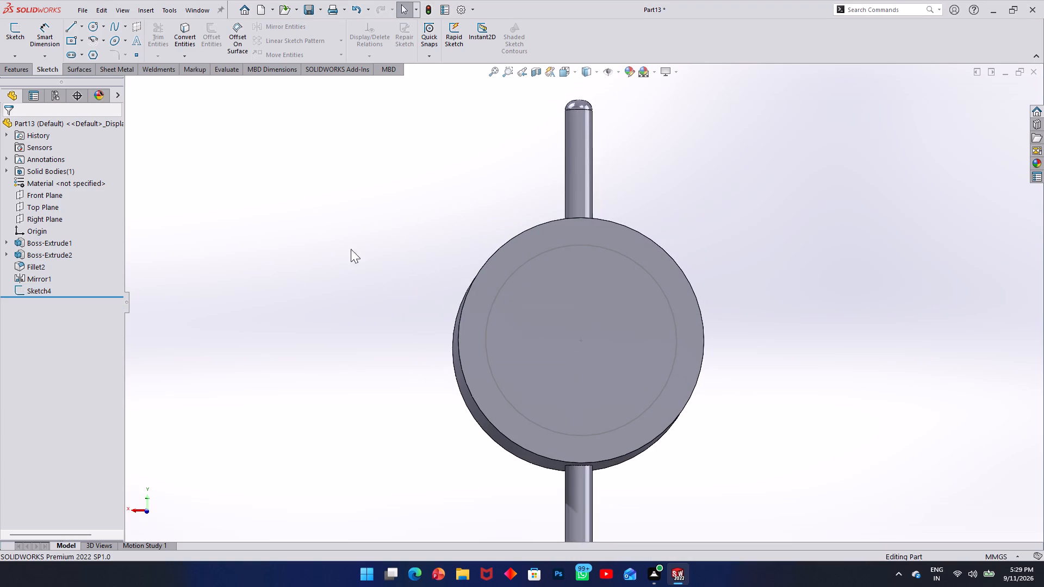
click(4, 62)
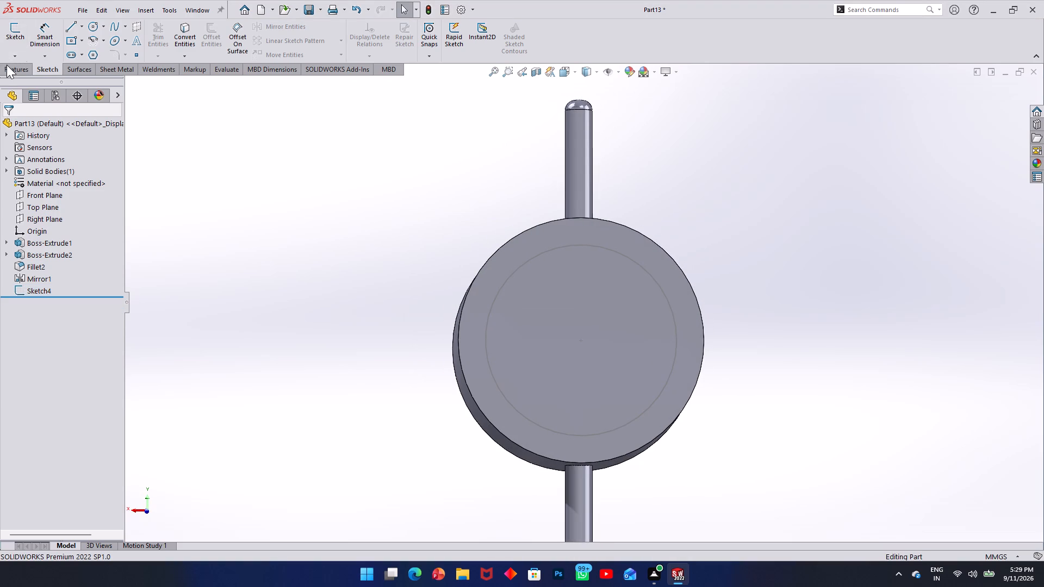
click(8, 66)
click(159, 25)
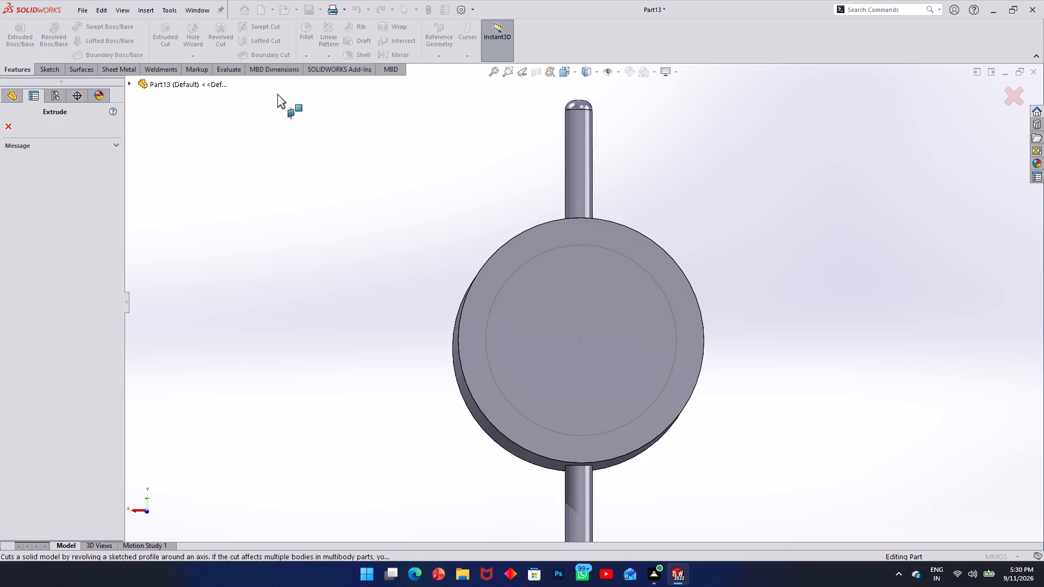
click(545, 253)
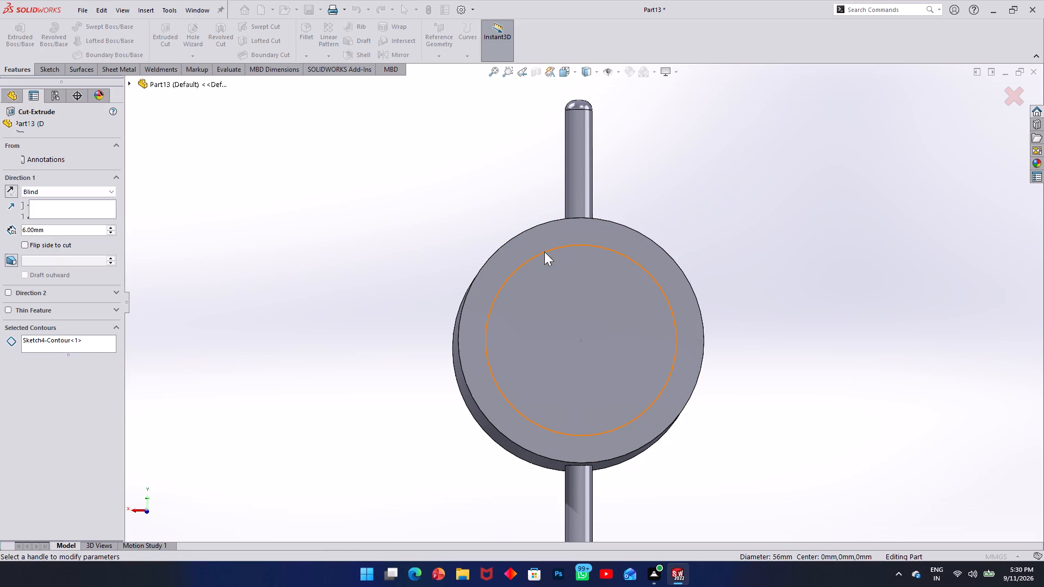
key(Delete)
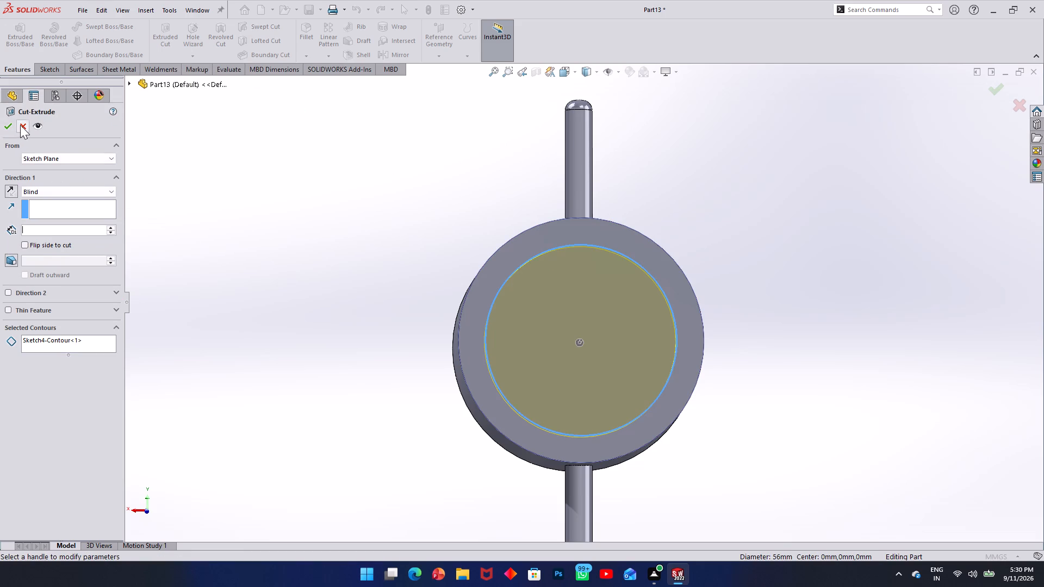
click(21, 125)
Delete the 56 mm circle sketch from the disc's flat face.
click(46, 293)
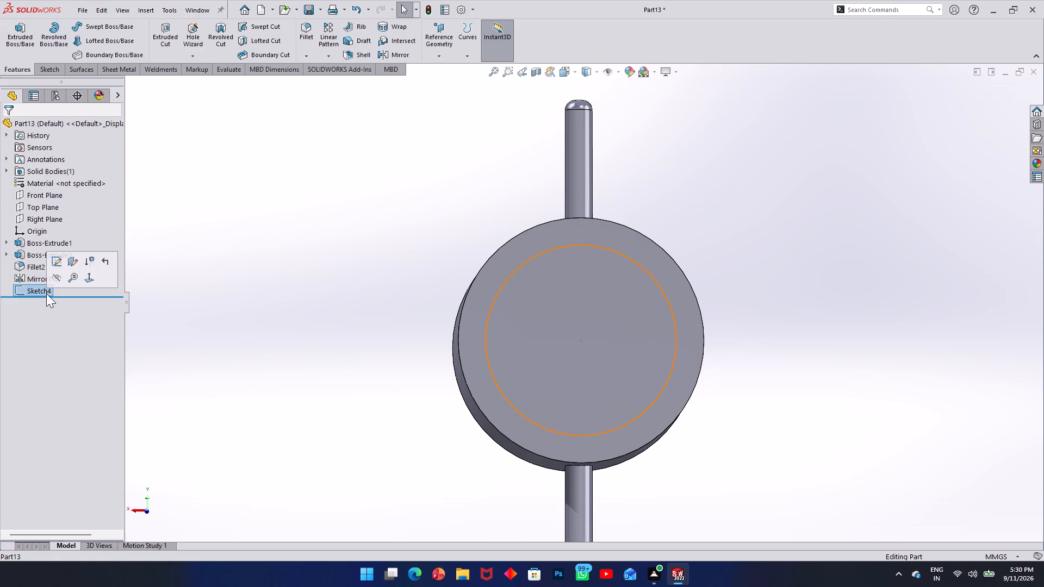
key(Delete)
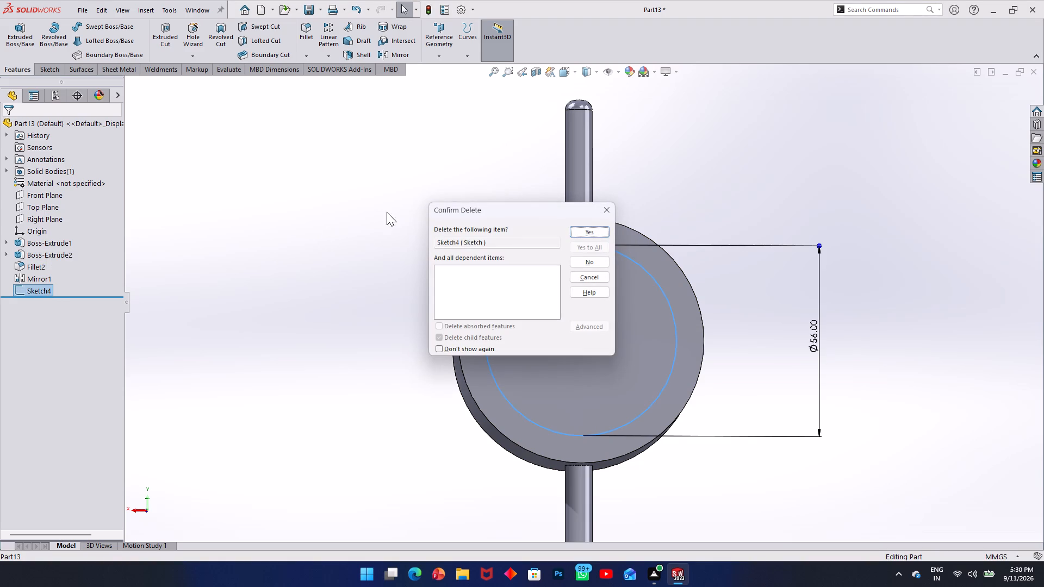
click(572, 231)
Start a new sketch on the Top Plane, viewed normal to the plane.
middle_drag(366, 243, 455, 283)
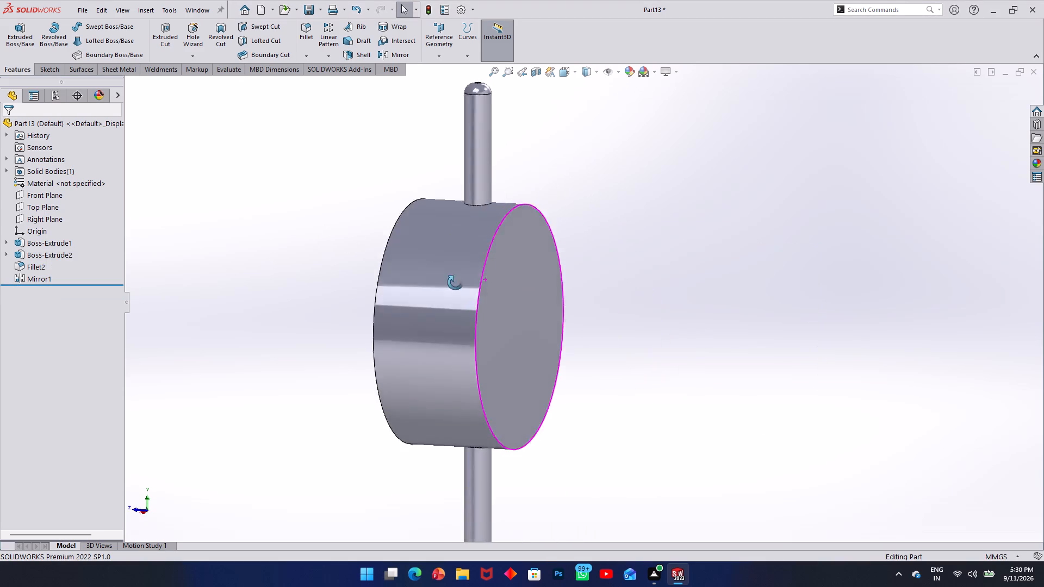
middle_drag(455, 283, 467, 300)
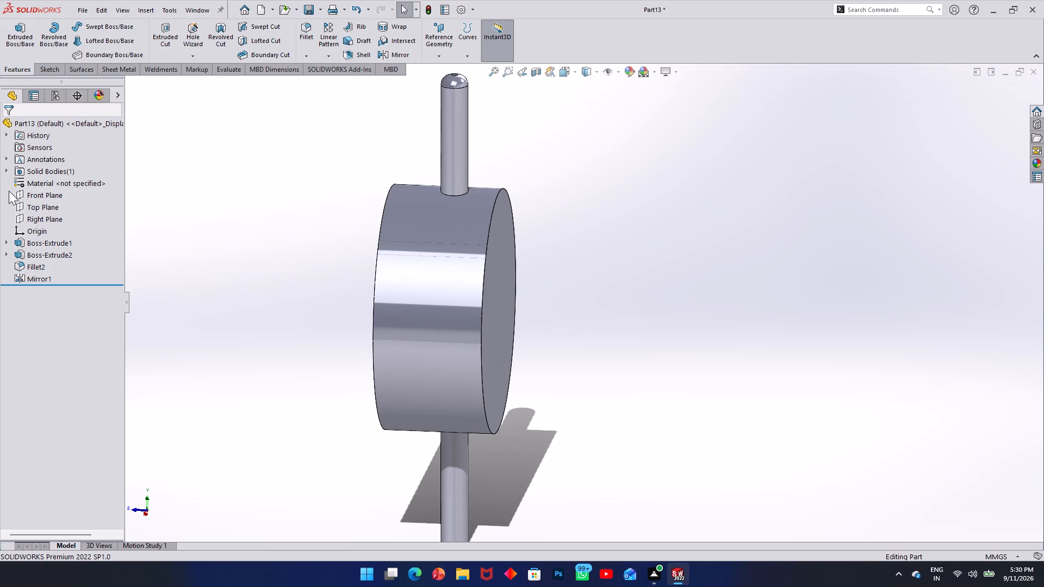
click(42, 209)
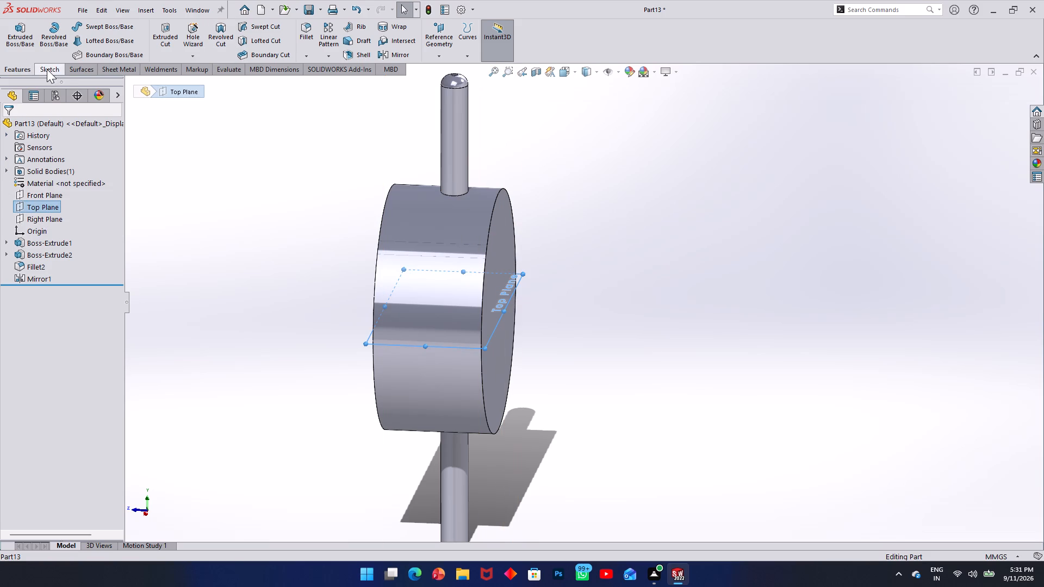
click(47, 69)
click(16, 28)
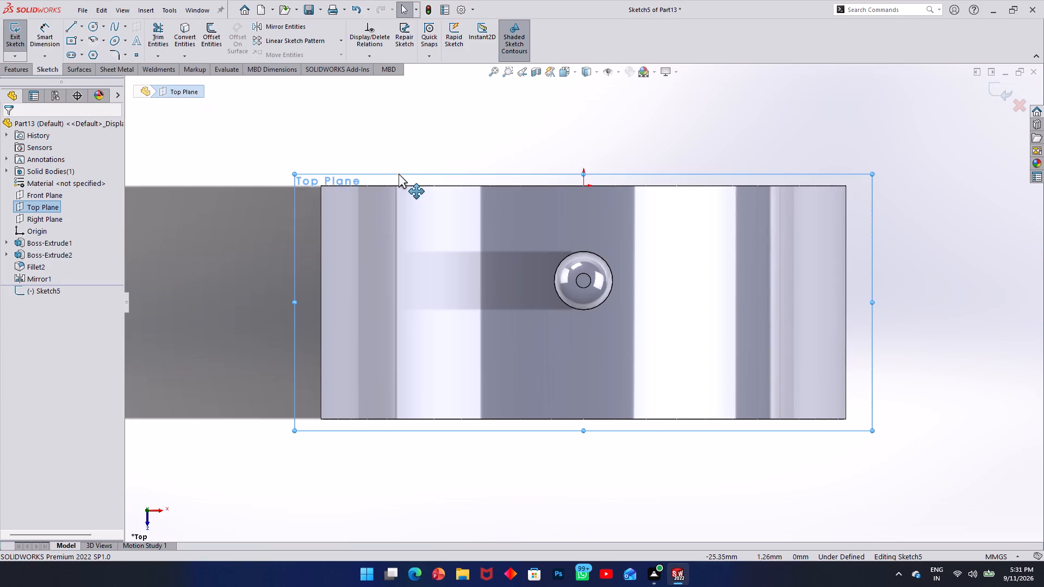
scroll(399, 173, up, 3)
middle_drag(445, 199, 222, 189)
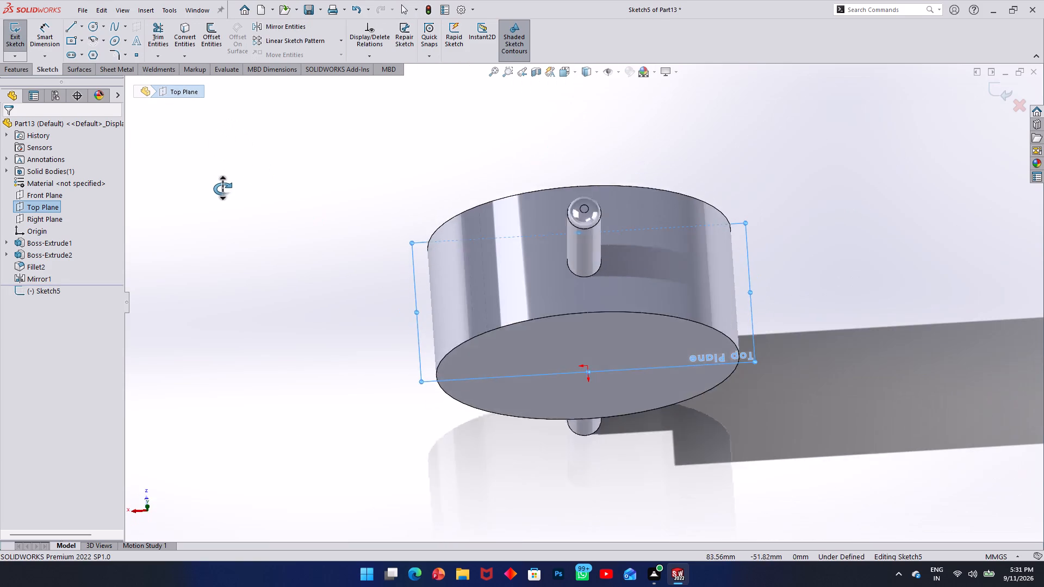
middle_drag(222, 189, 233, 248)
scroll(235, 248, up, 2)
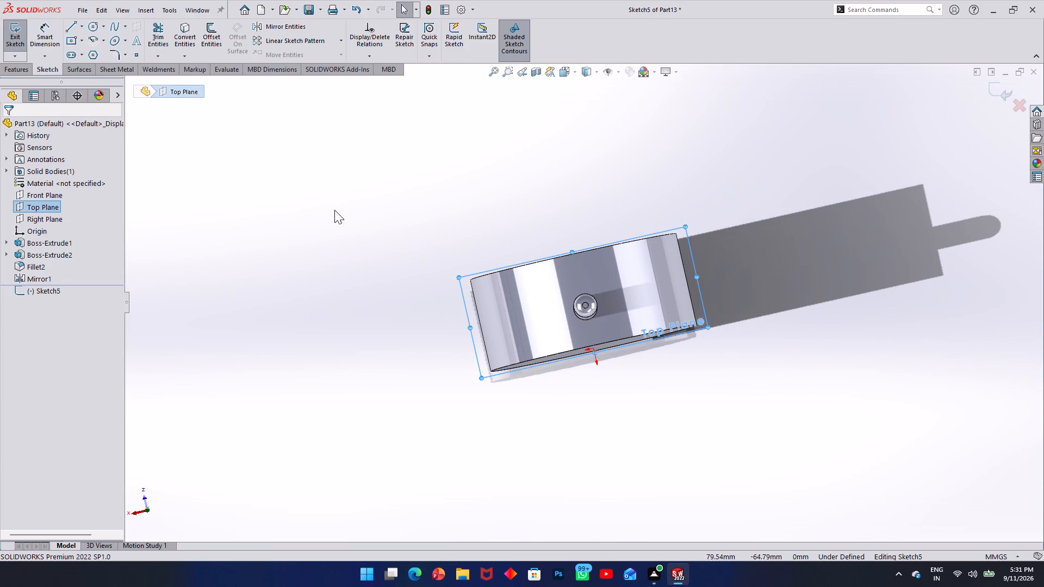
middle_click(427, 239)
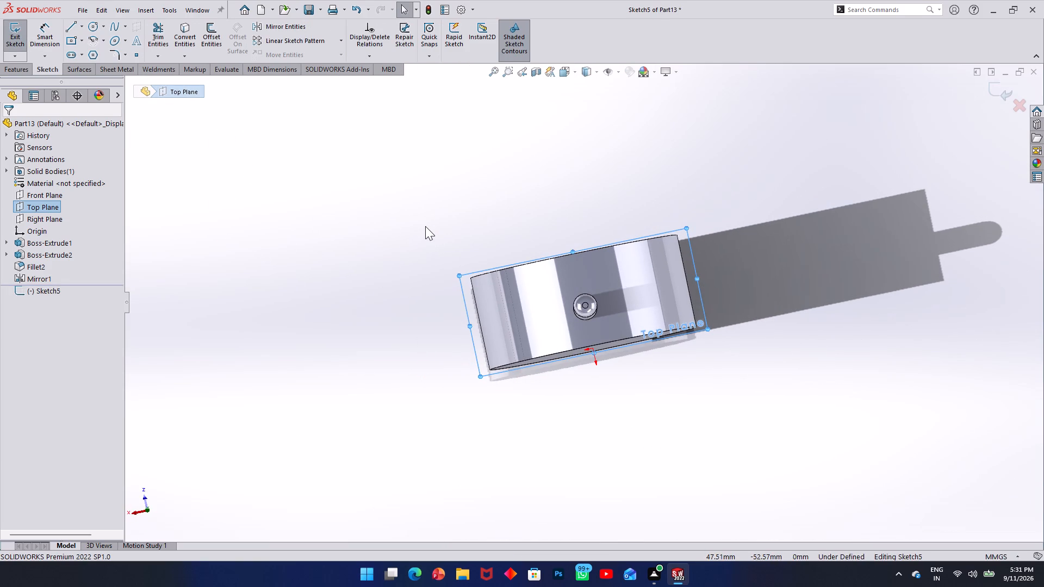
key(ctrl+8)
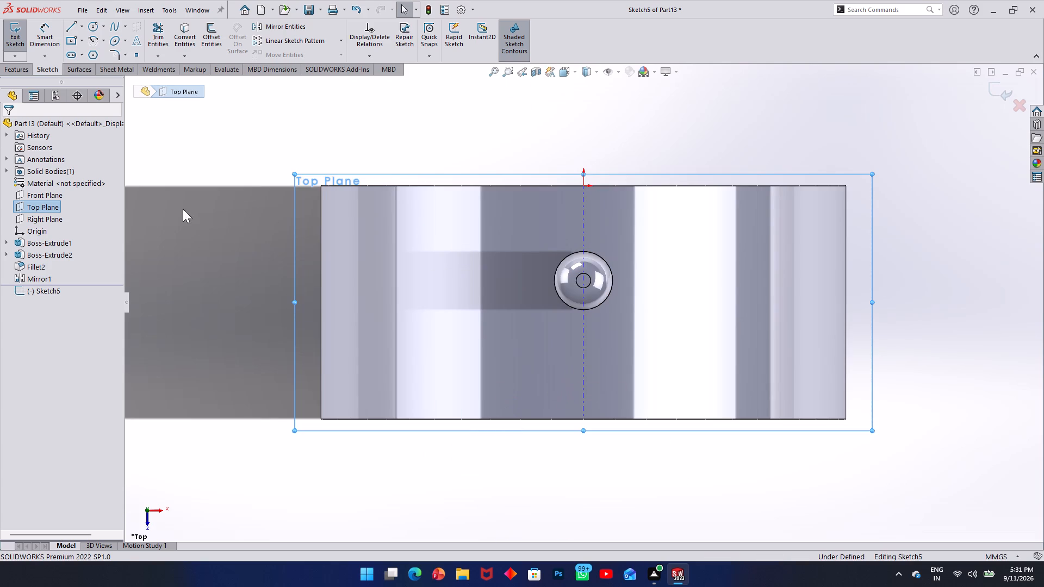
Sketch a vertical centreline about 44 mm long through the origin, extending past both flat faces of the disc.
click(85, 27)
click(89, 50)
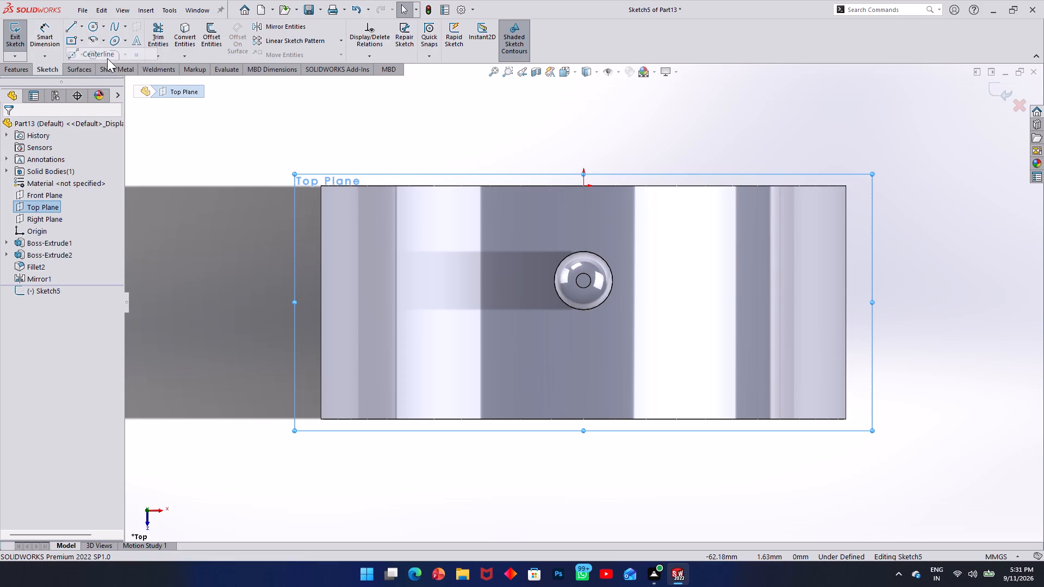
click(585, 127)
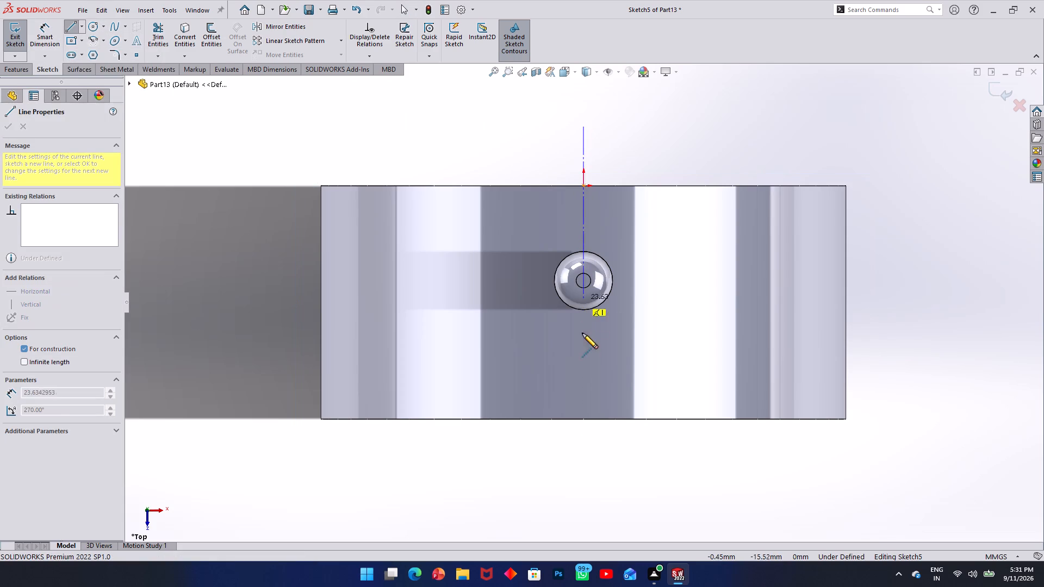
click(587, 446)
key(Escape)
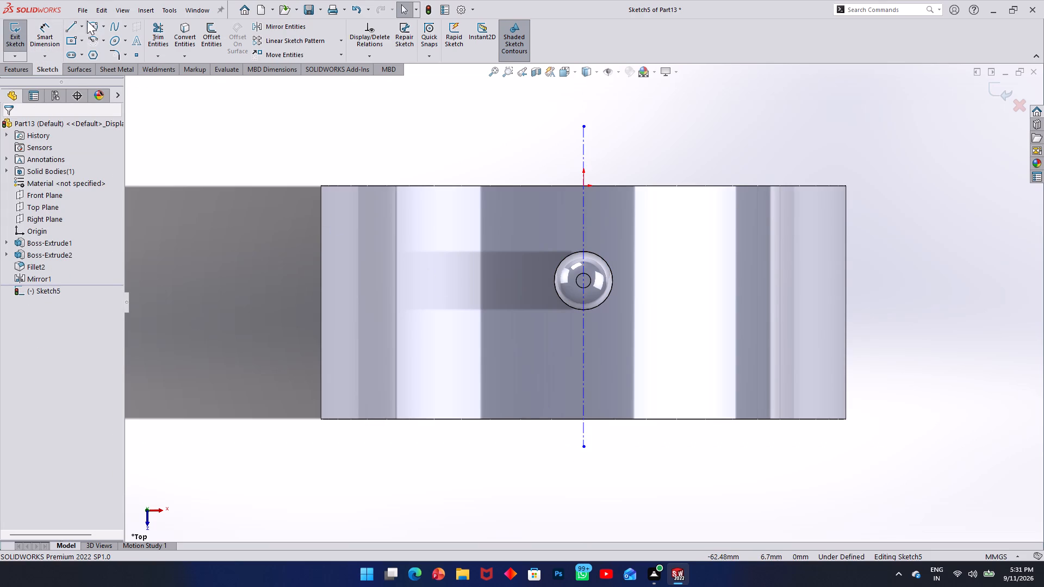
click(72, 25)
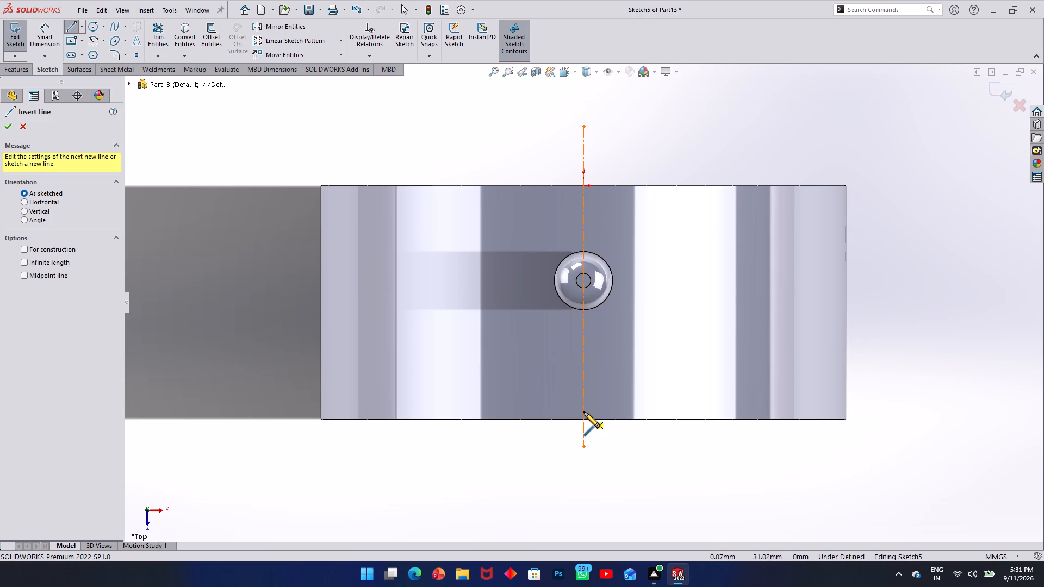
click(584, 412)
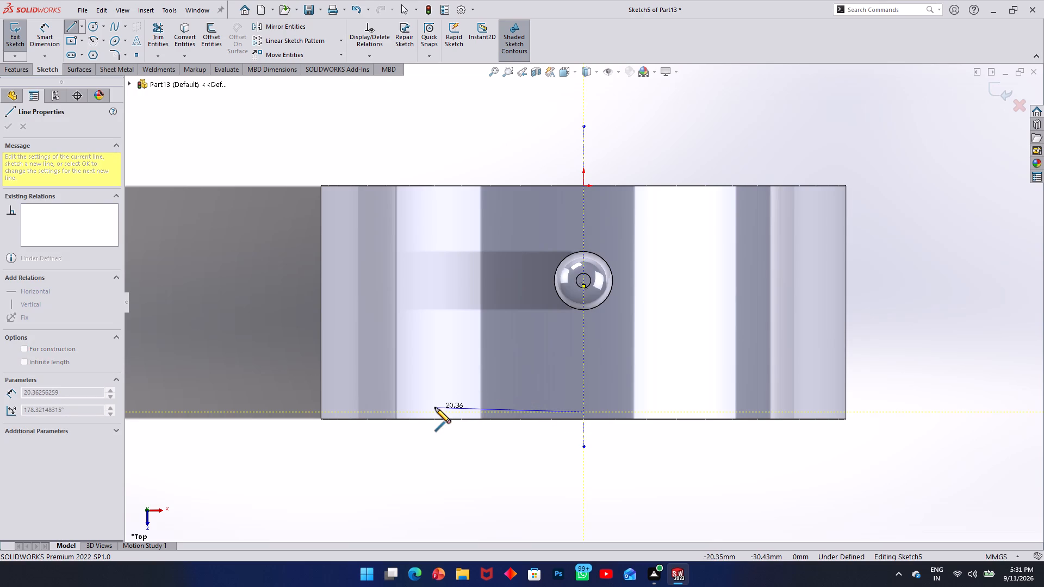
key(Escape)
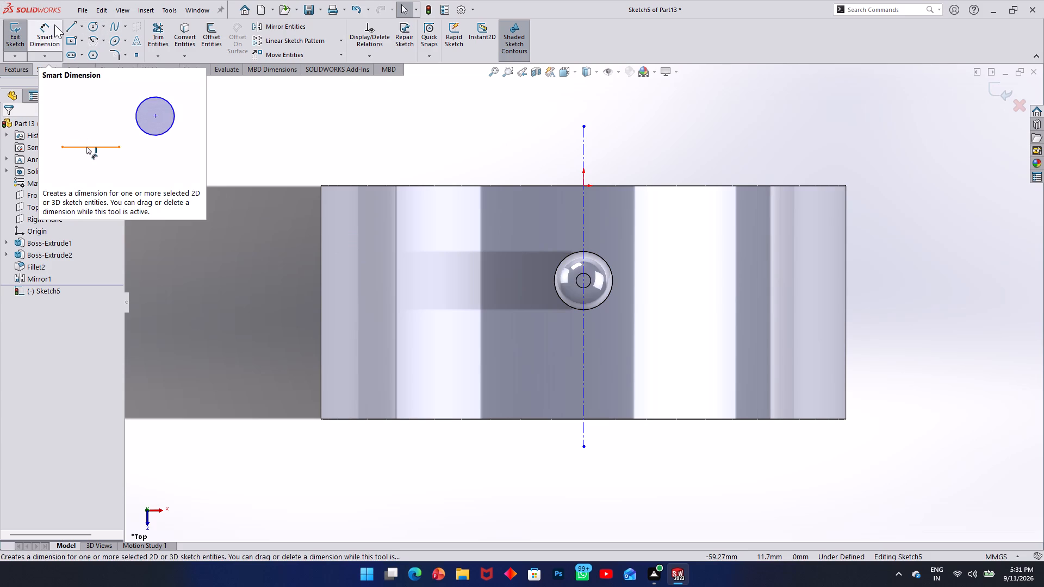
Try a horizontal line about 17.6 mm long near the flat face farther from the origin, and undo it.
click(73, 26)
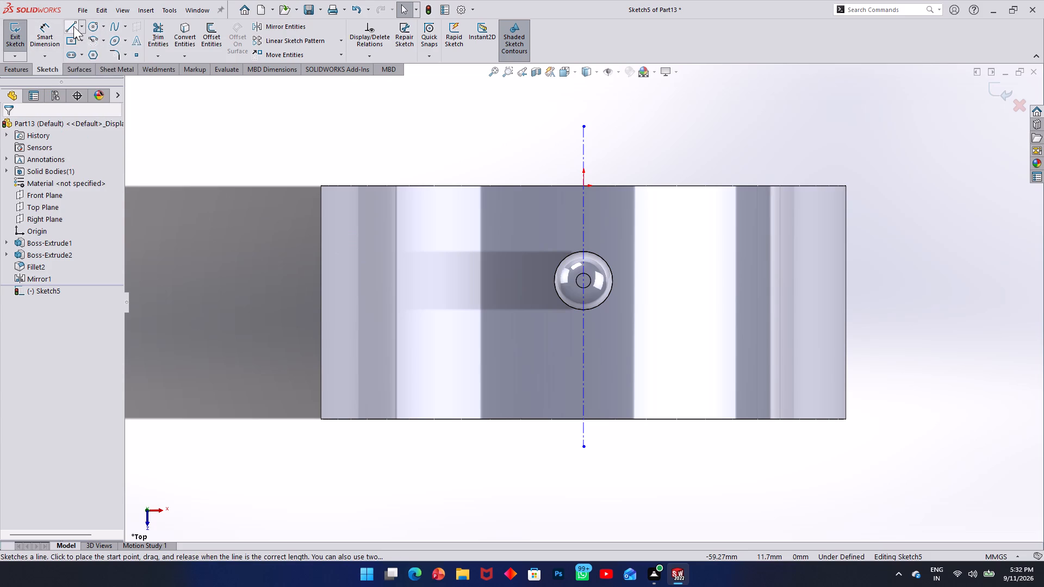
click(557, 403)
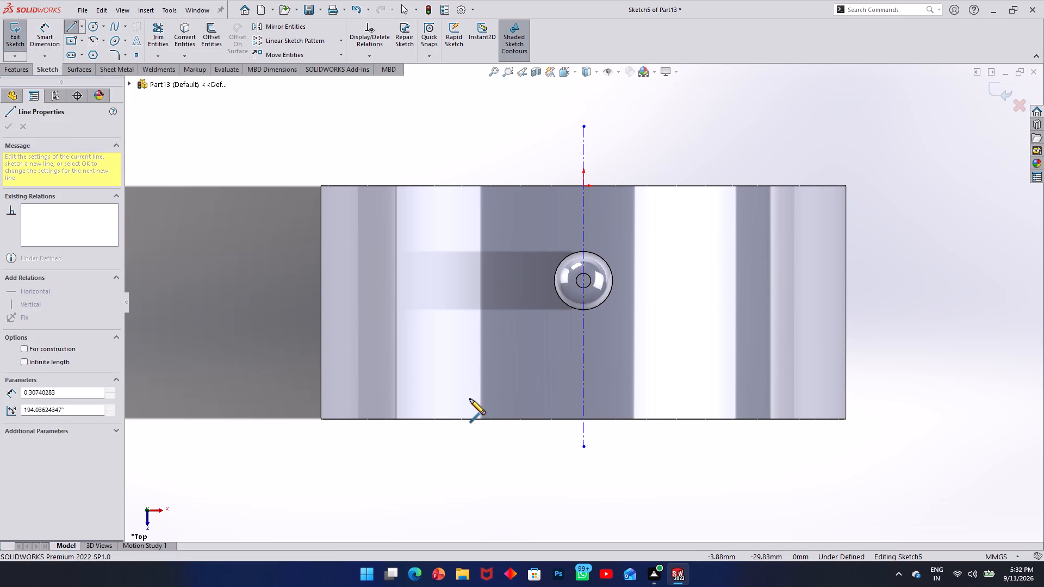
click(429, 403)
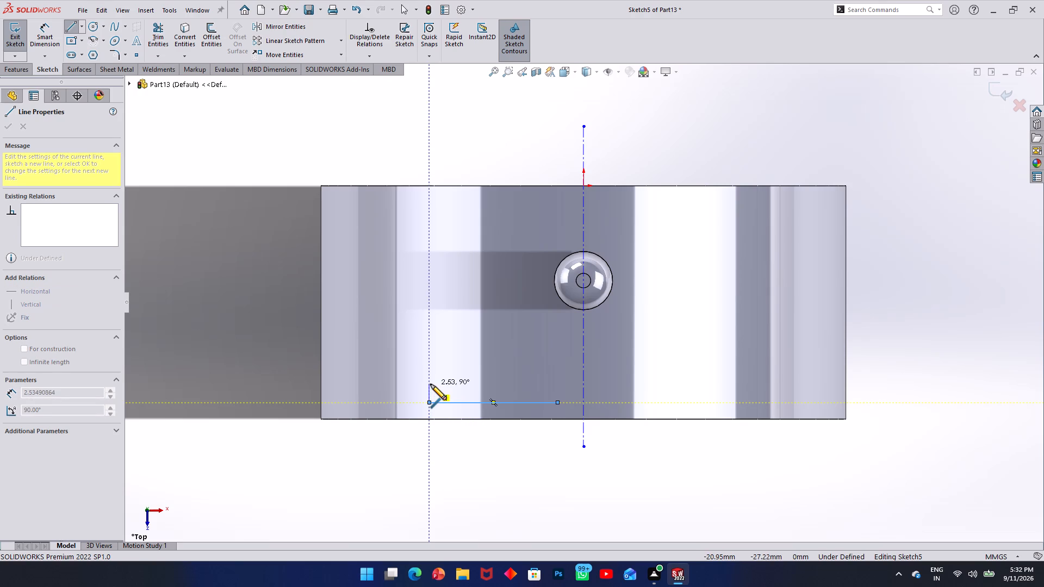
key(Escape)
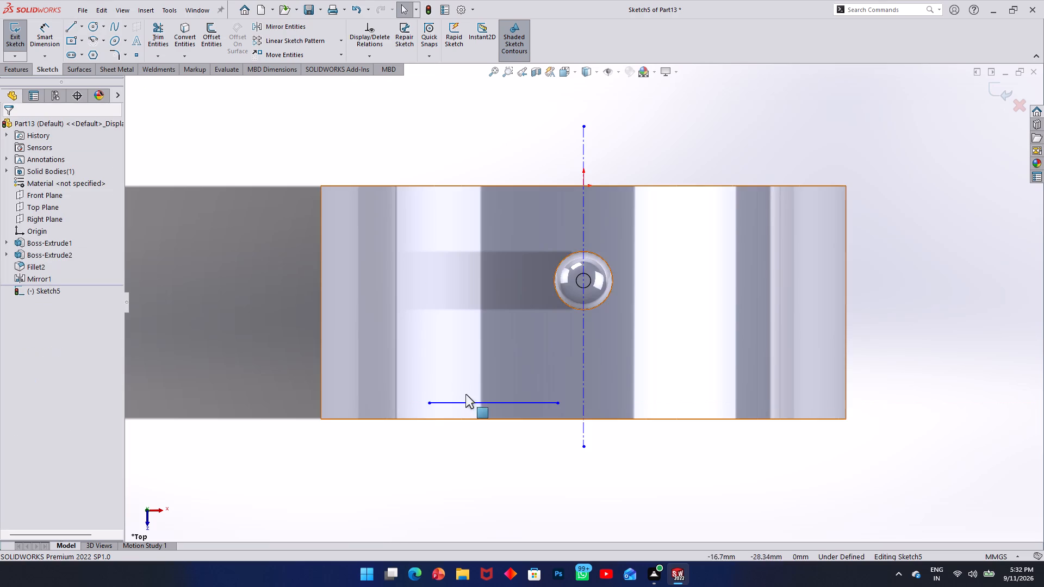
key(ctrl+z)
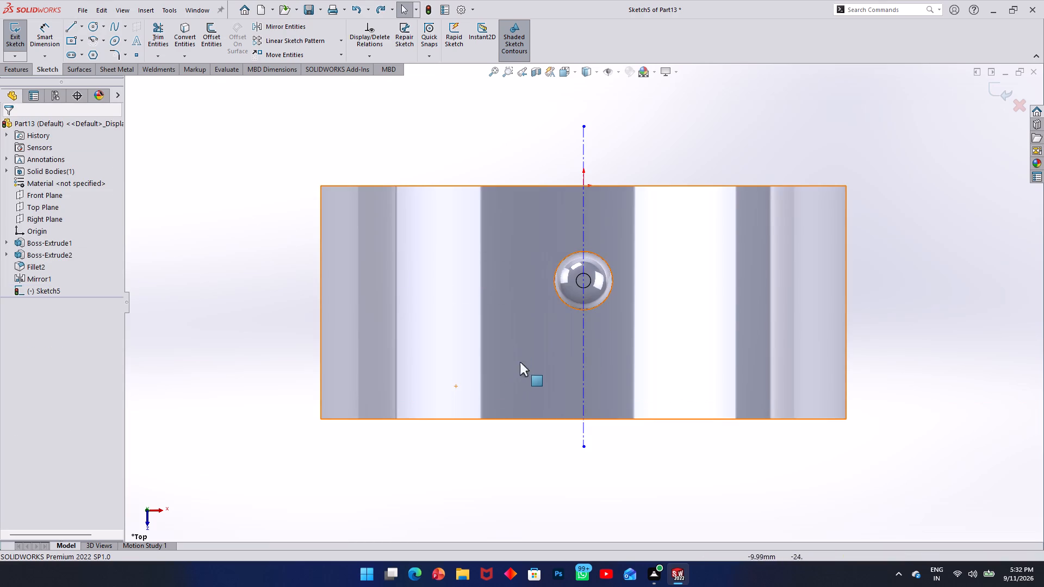
Sketch an open stepped profile from the centreline: about 7.2 mm horizontally, a 1.6 mm step, another horizontal line, and 29.6 mm to the origin-side face.
click(65, 29)
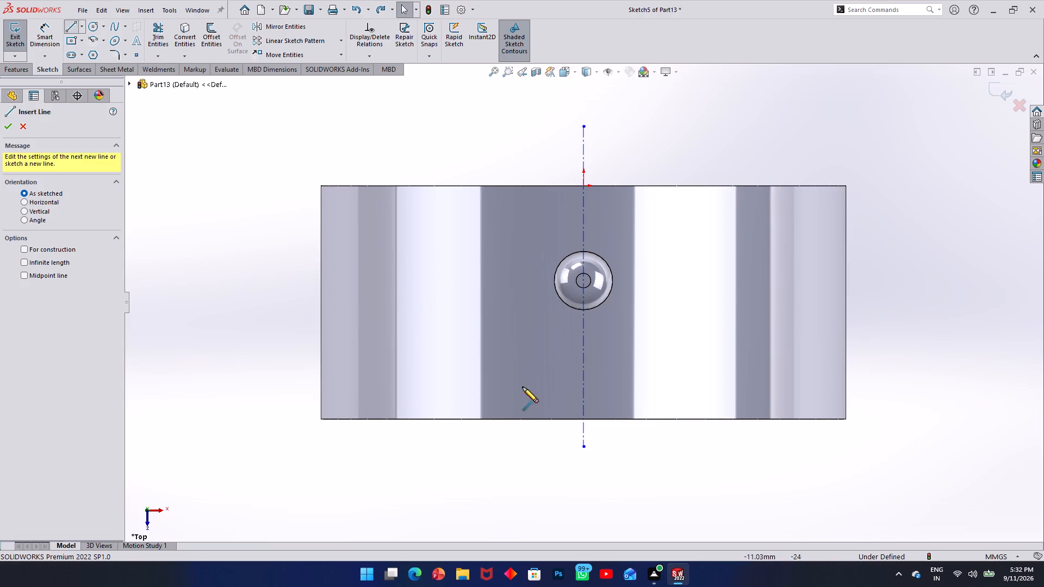
click(568, 390)
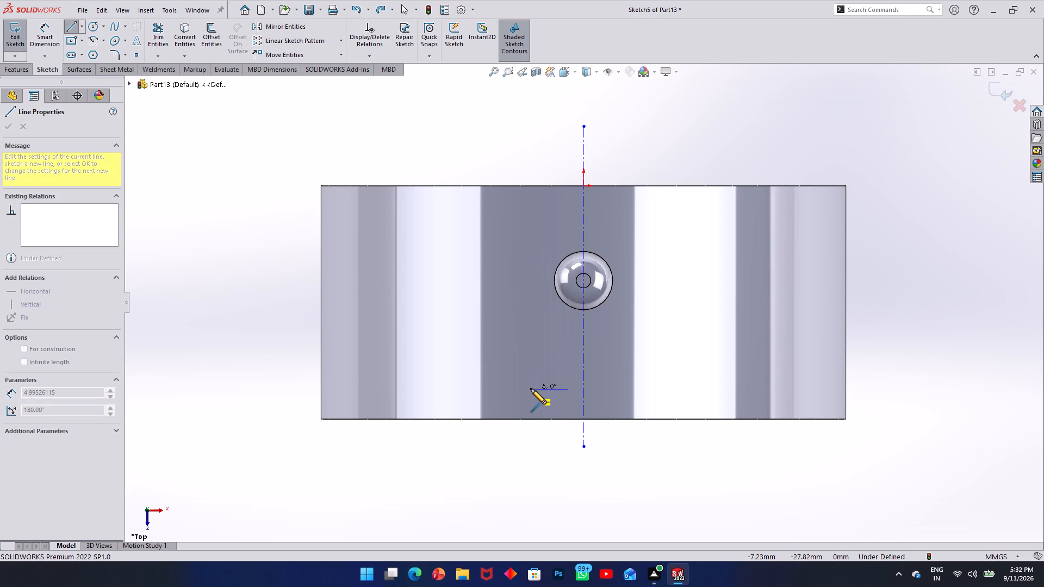
click(531, 389)
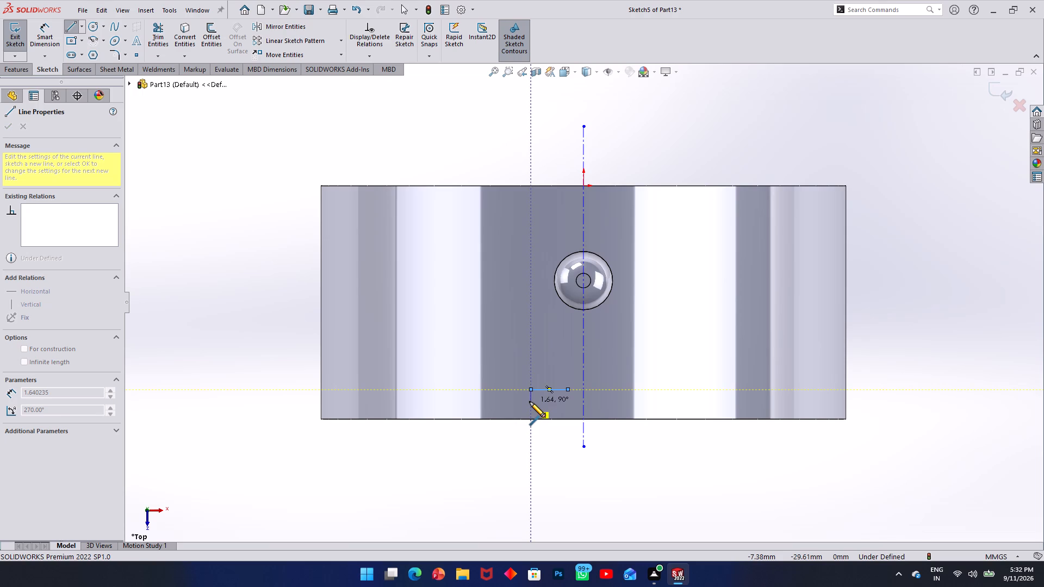
click(530, 402)
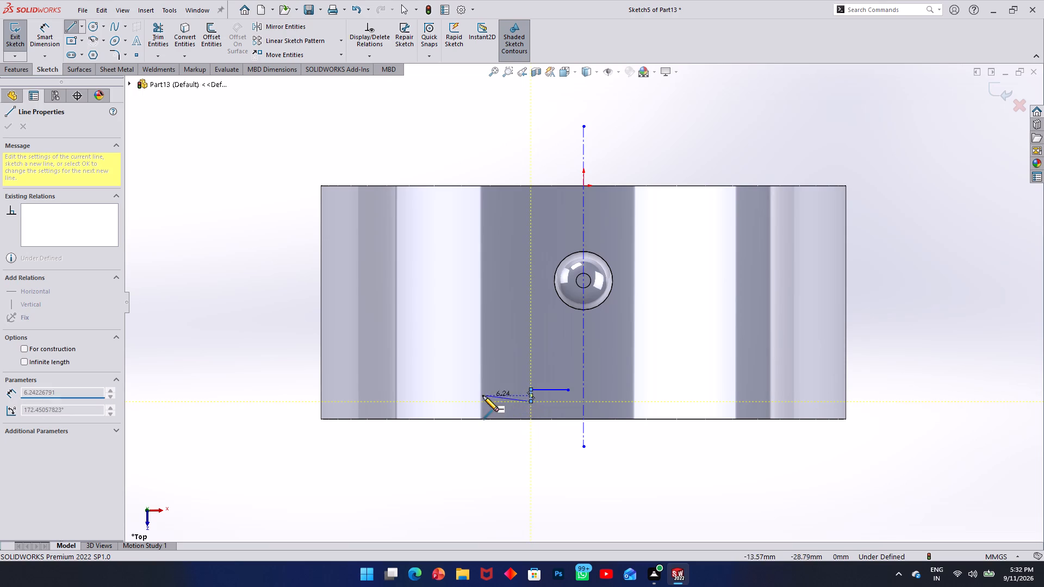
click(394, 401)
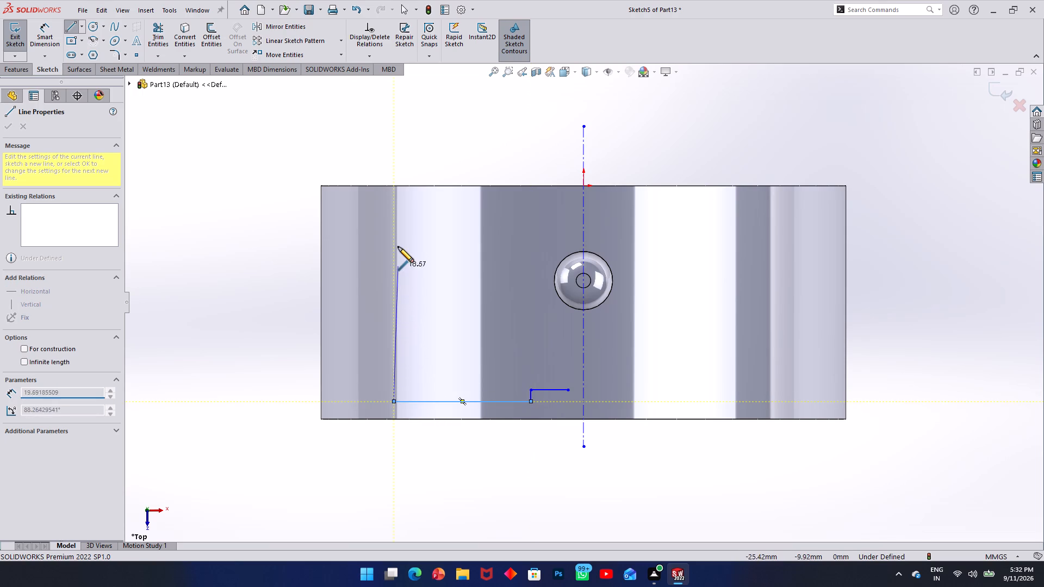
click(393, 185)
key(Escape)
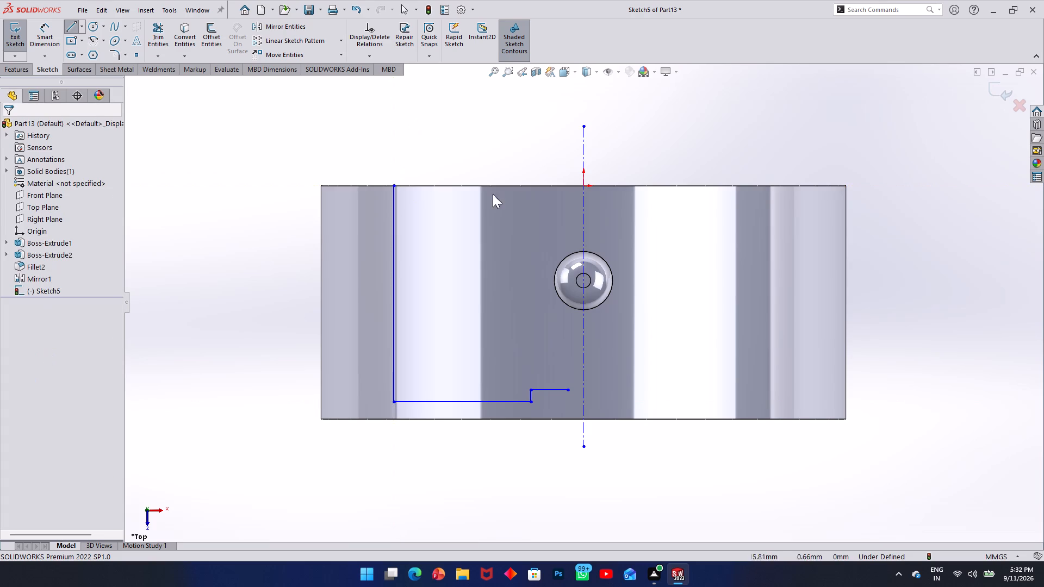
click(567, 388)
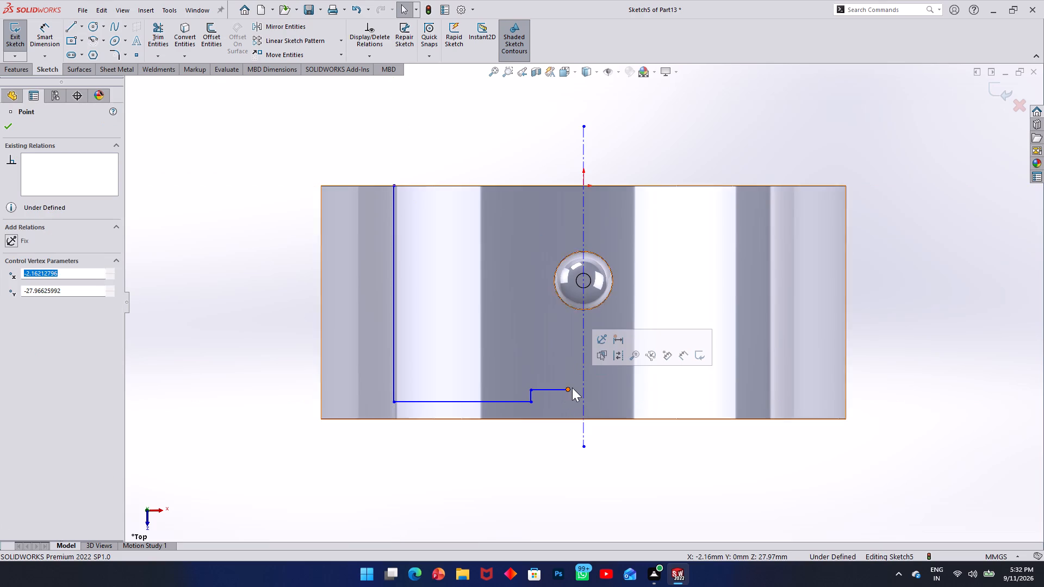
drag(568, 389, 582, 390)
key(Escape)
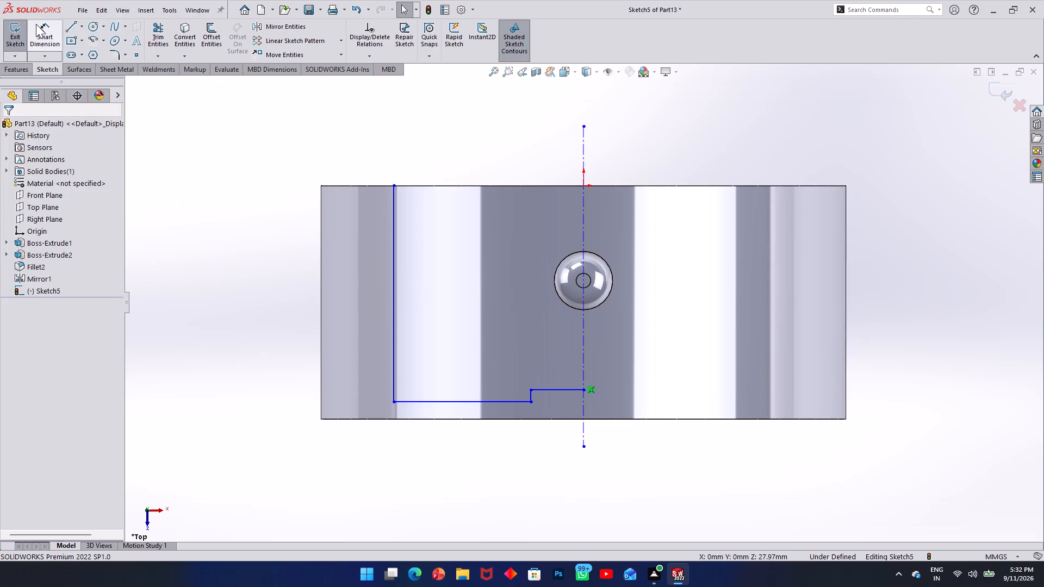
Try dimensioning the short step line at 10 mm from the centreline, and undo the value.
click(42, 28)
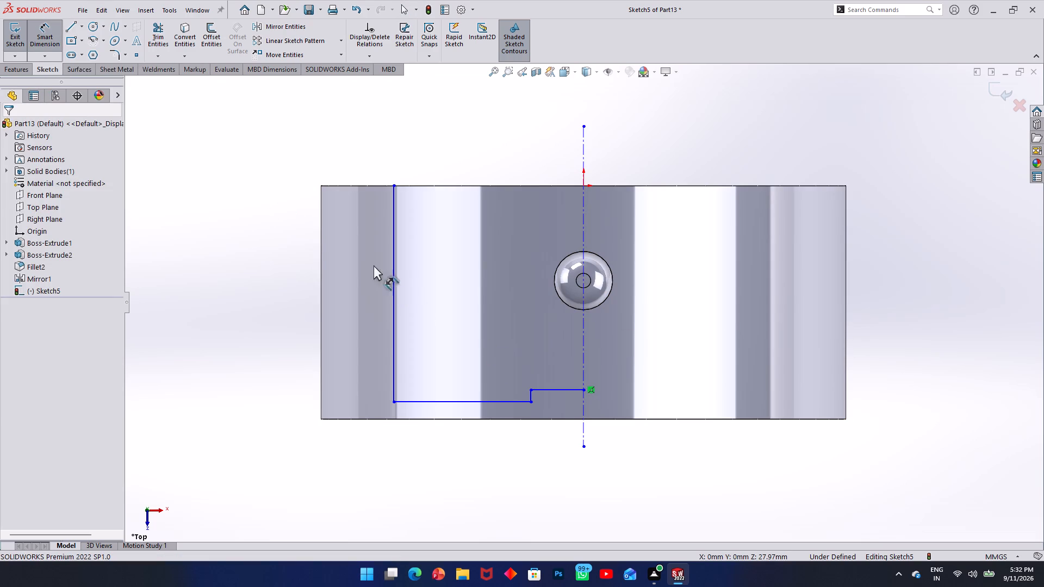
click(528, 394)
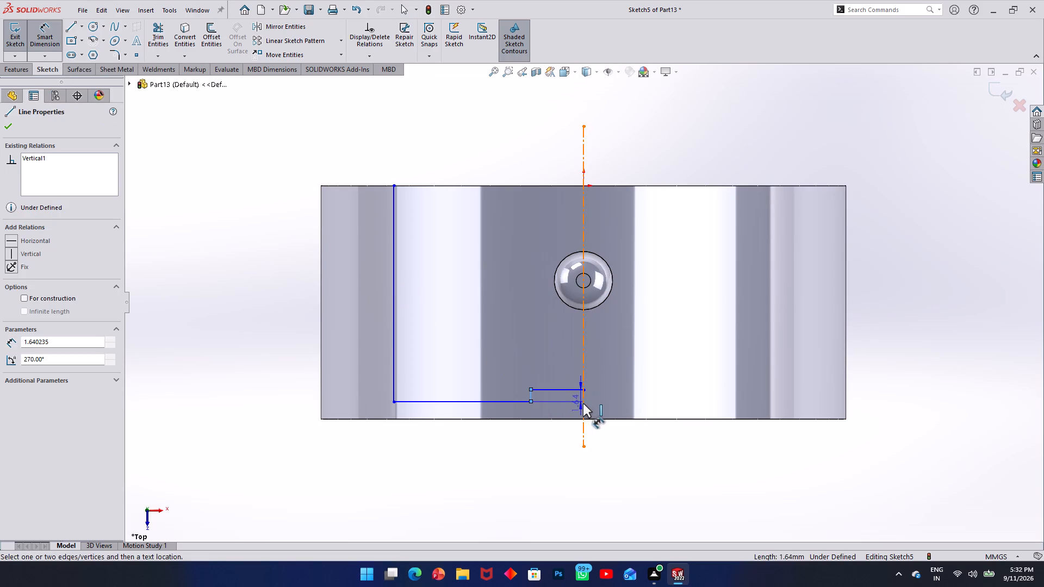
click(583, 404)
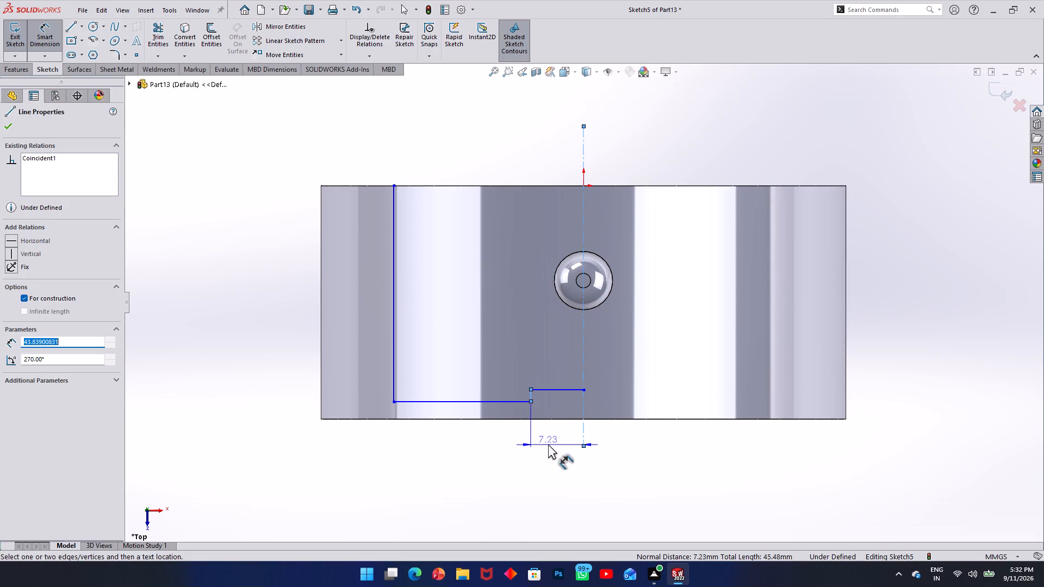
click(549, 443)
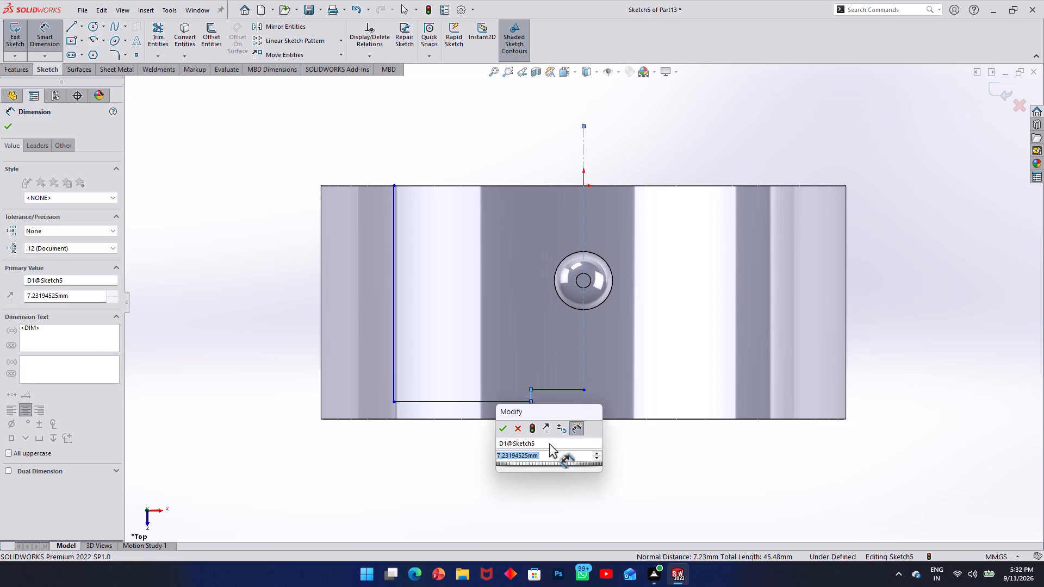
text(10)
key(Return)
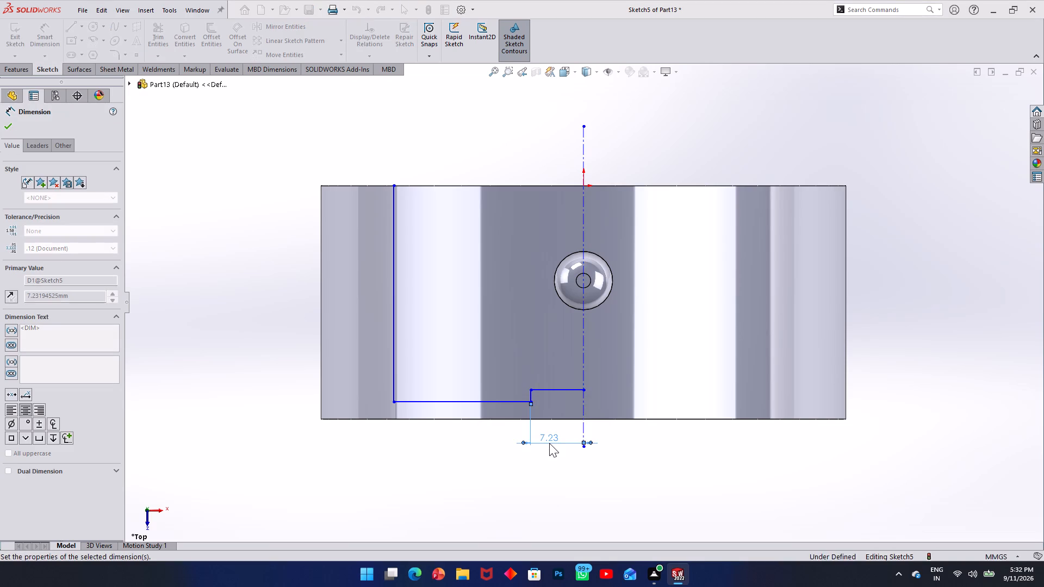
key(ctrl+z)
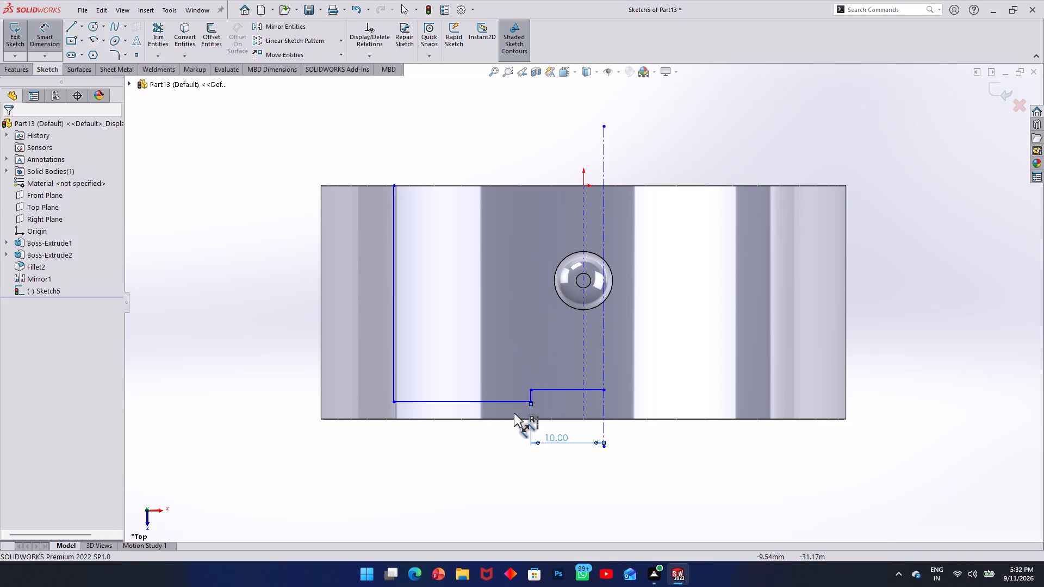
Delete the vertical centreline together with the dimension attached to it.
click(585, 351)
key(Delete)
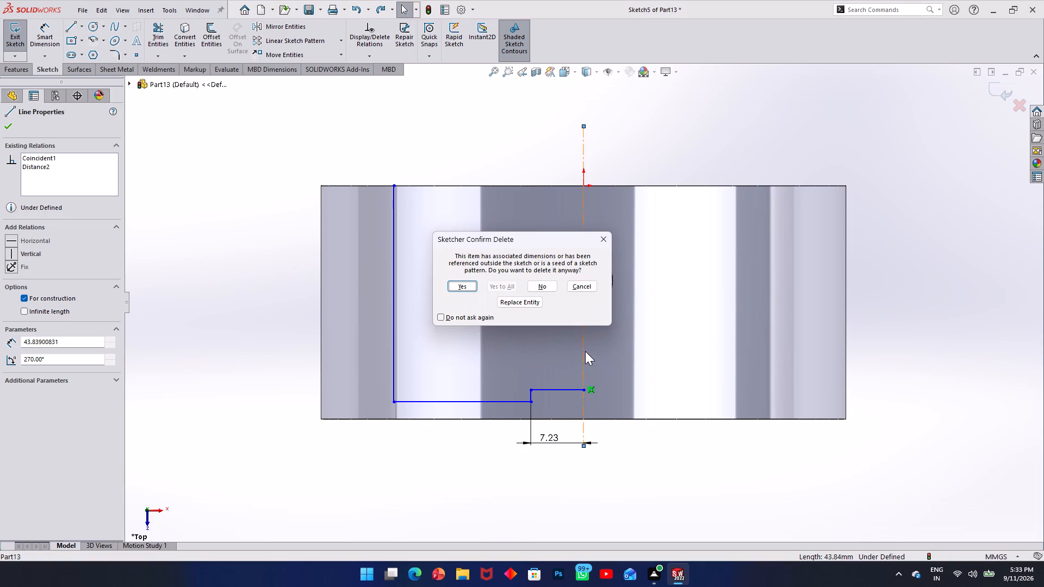
click(453, 286)
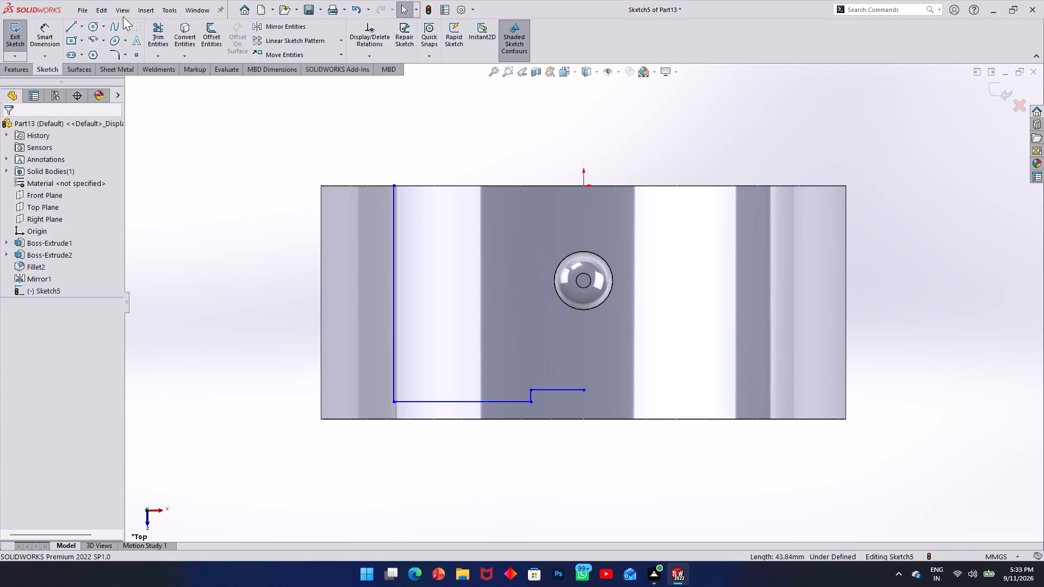
Sketch a vertical centreline about 44.7 mm long through the origin, crossing the open end of the stepped profile.
click(83, 24)
click(80, 48)
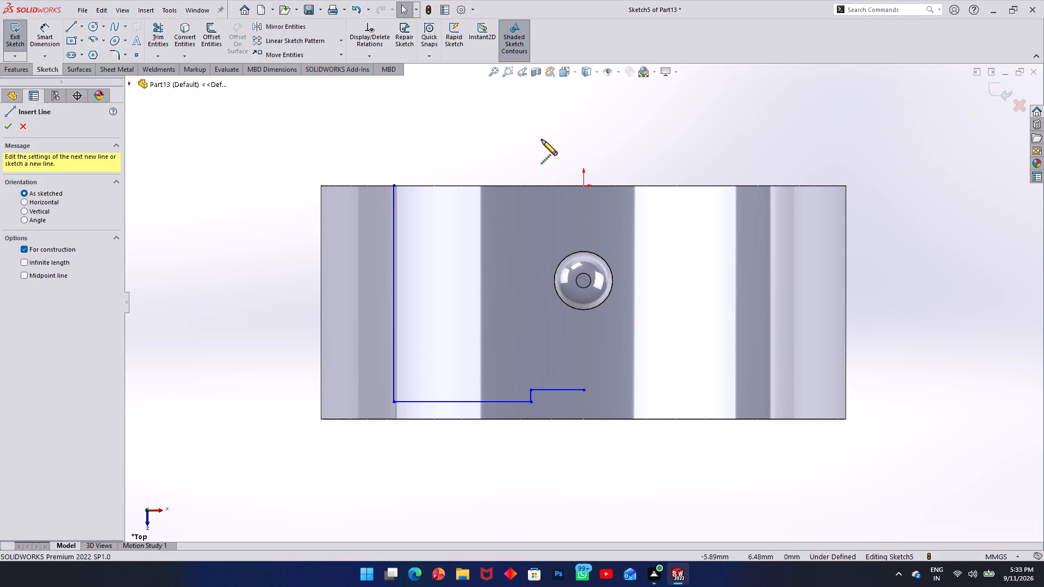
click(583, 116)
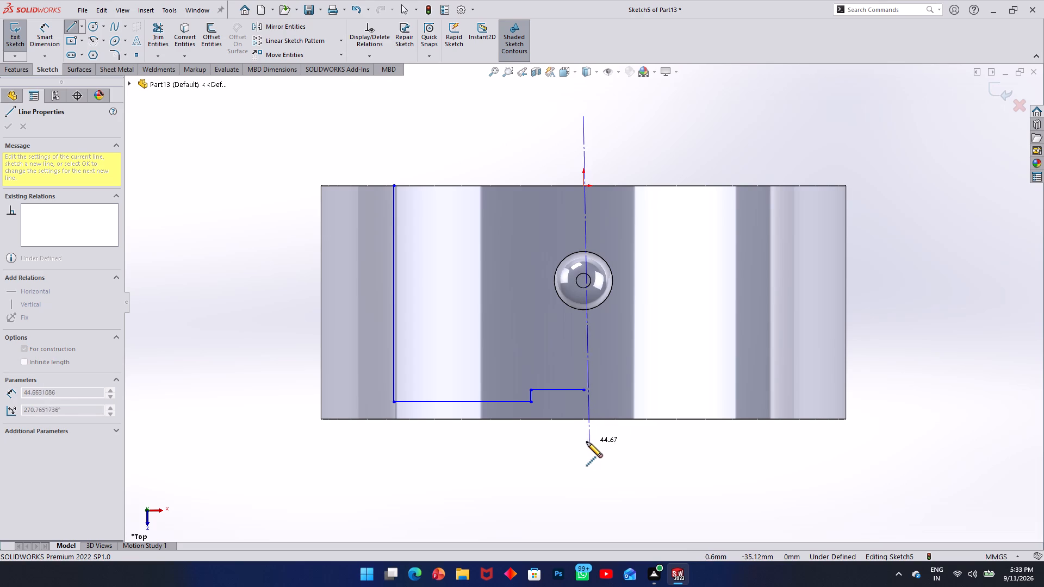
click(585, 442)
key(Escape)
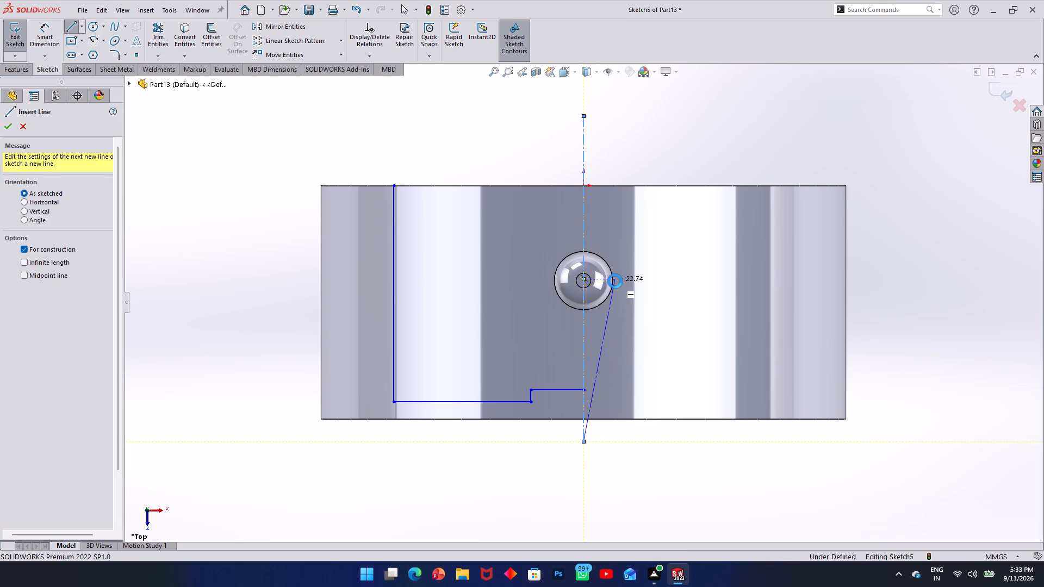
scroll(582, 399, down, 7)
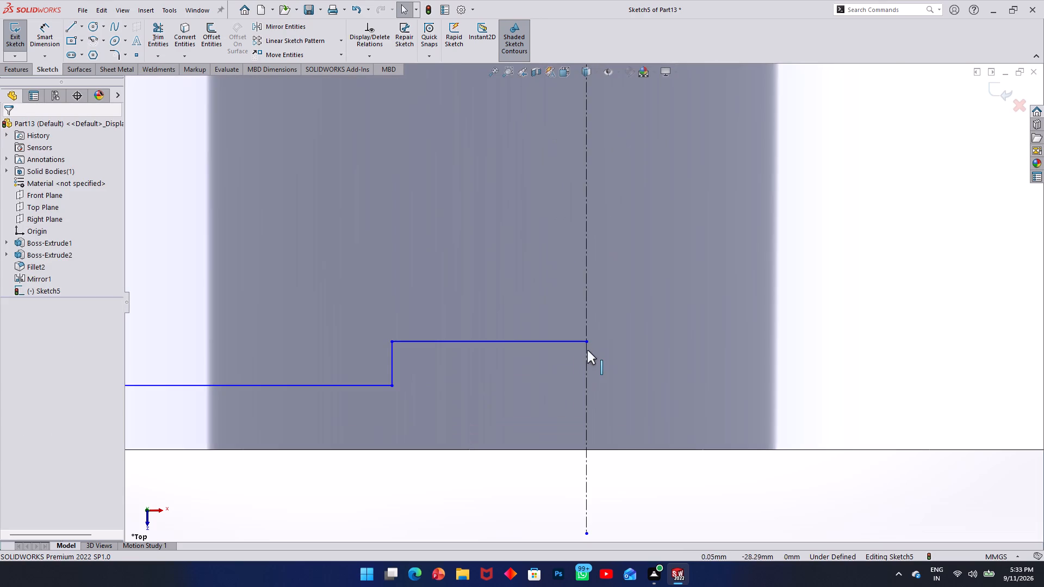
drag(585, 340, 579, 342)
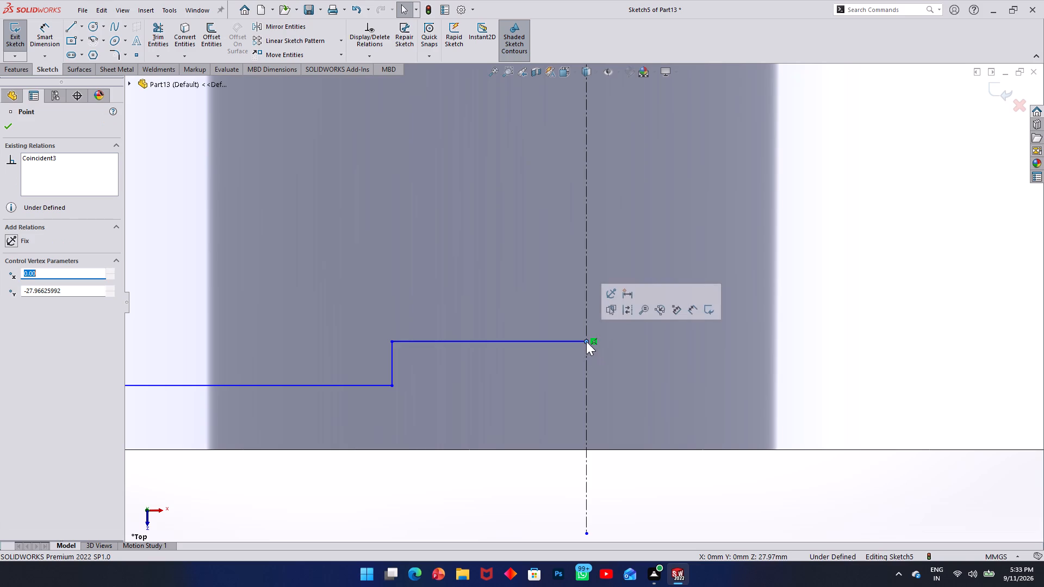
Dimension the short step line at 10 mm from the centreline.
scroll(428, 319, up, 6)
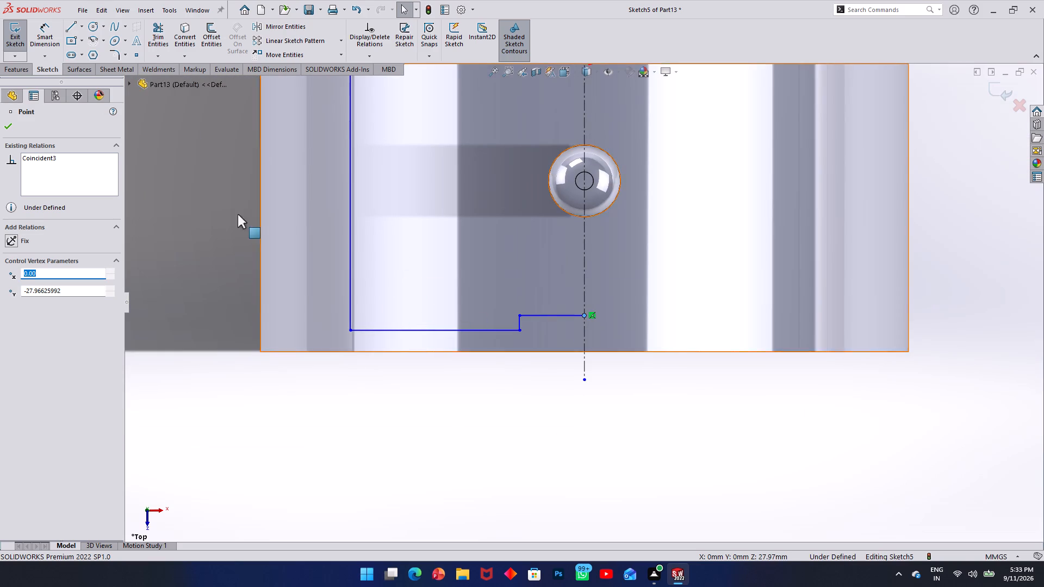
click(55, 32)
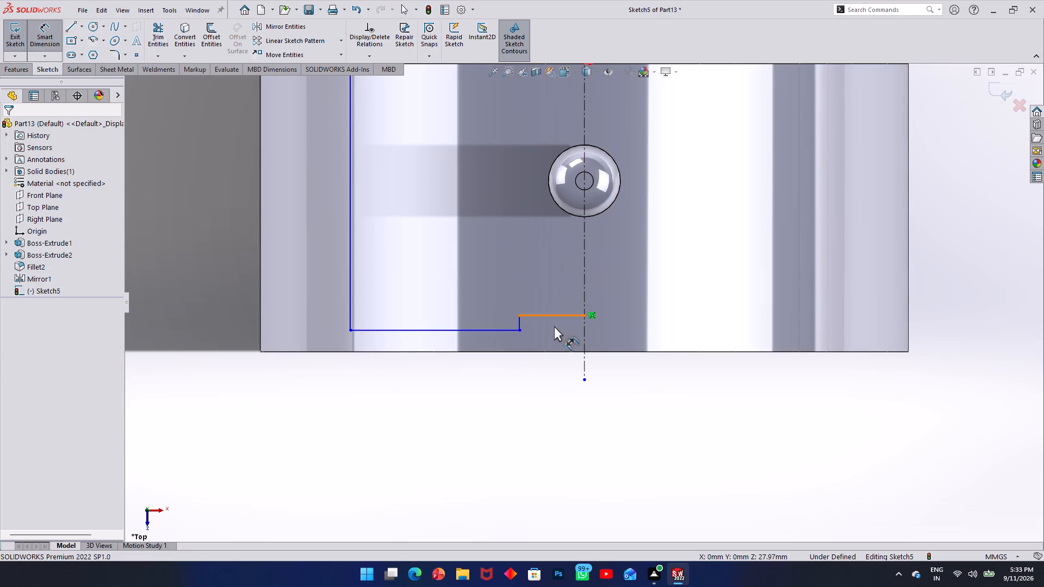
click(554, 318)
key(Escape)
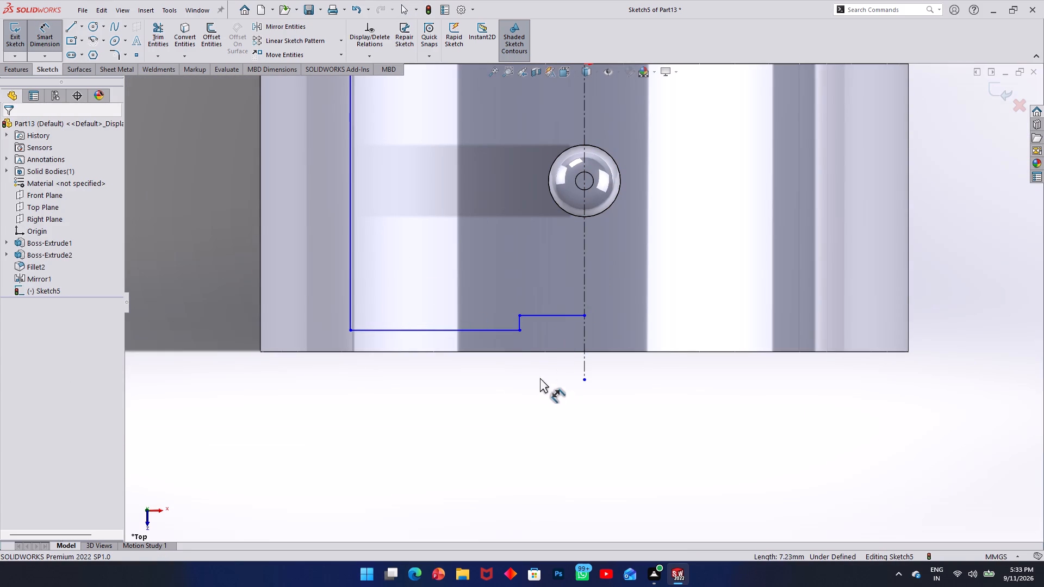
click(519, 321)
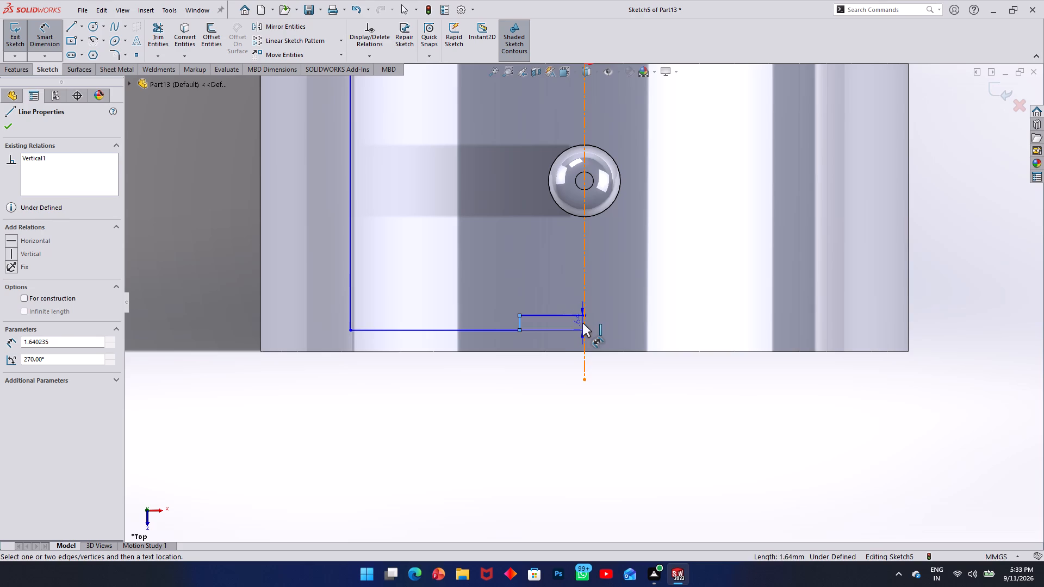
click(582, 323)
click(542, 391)
text(10)
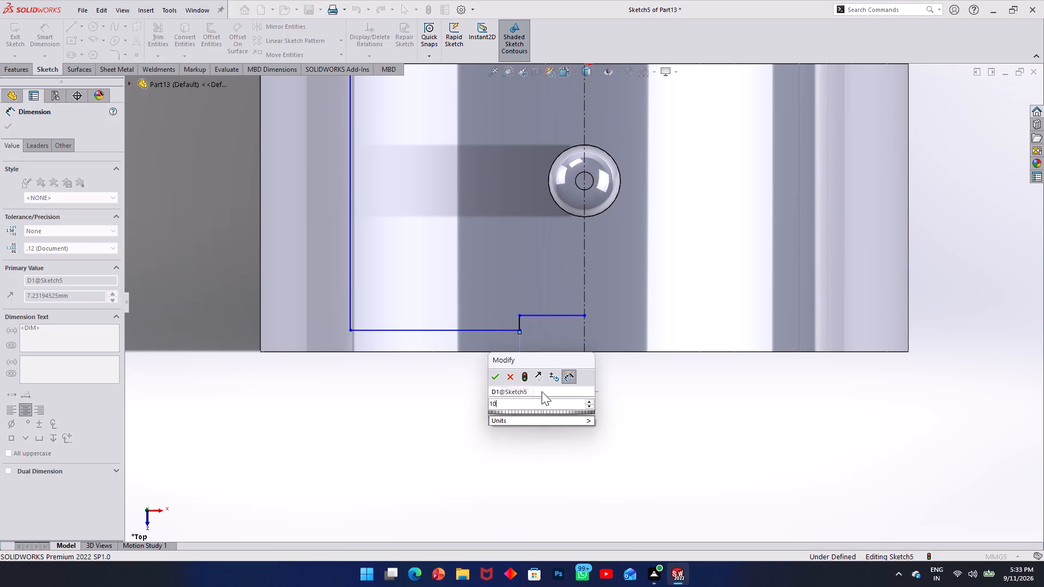
key(Return)
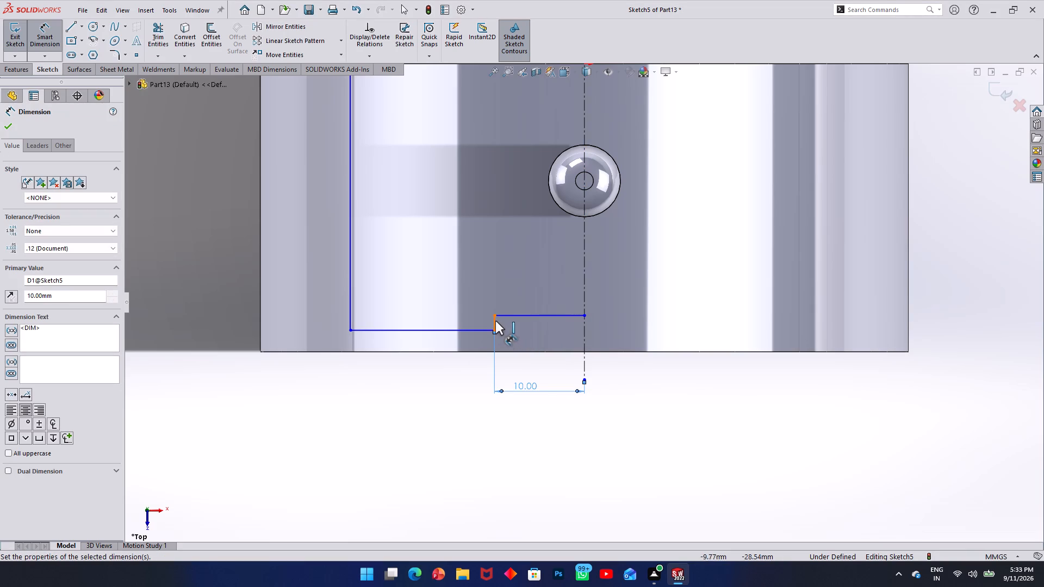
Dimension the height of the short step line at 2 mm.
click(495, 321)
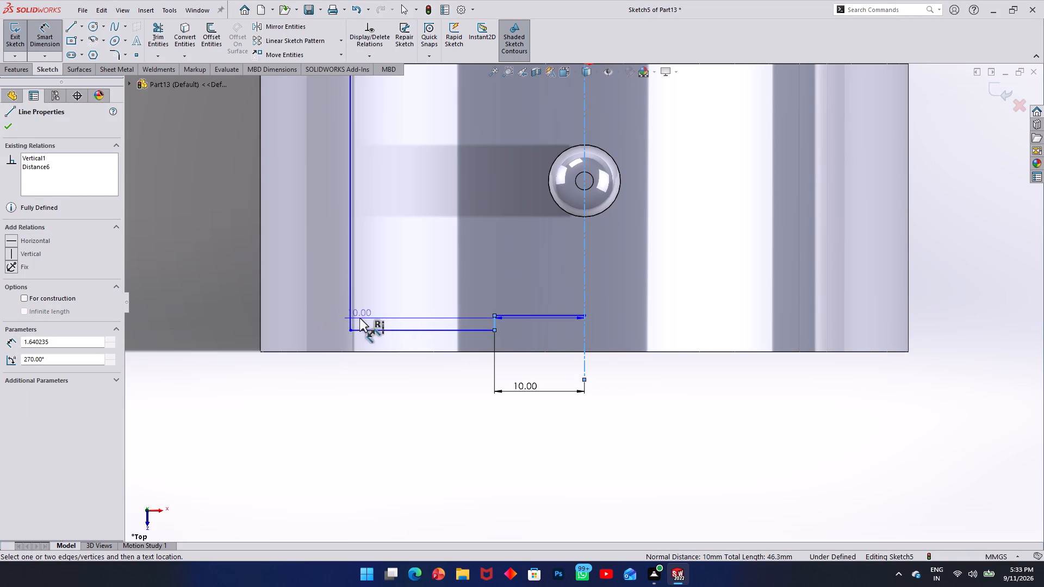
key(Escape)
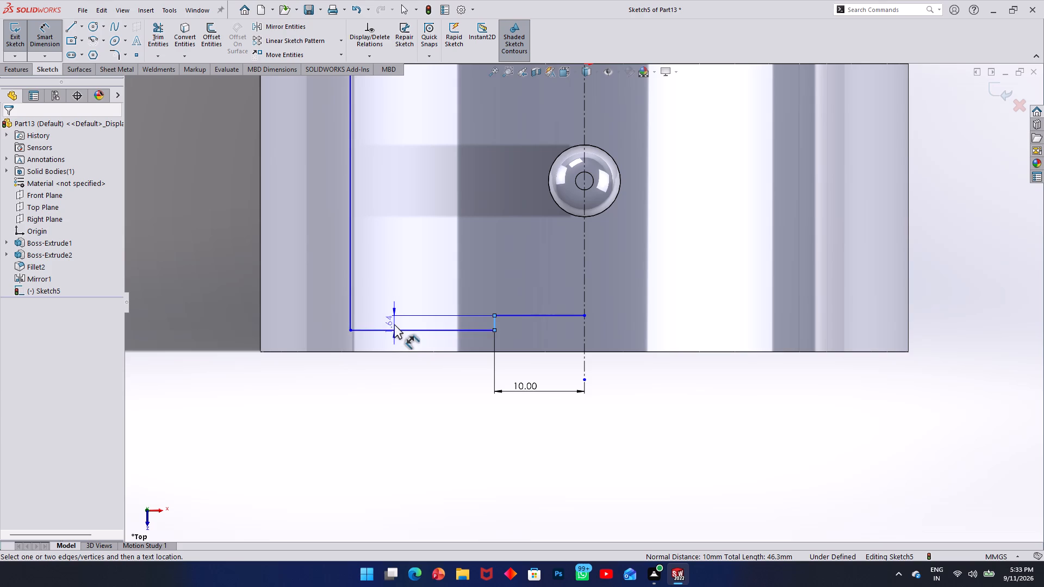
click(394, 324)
key(2)
key(Return)
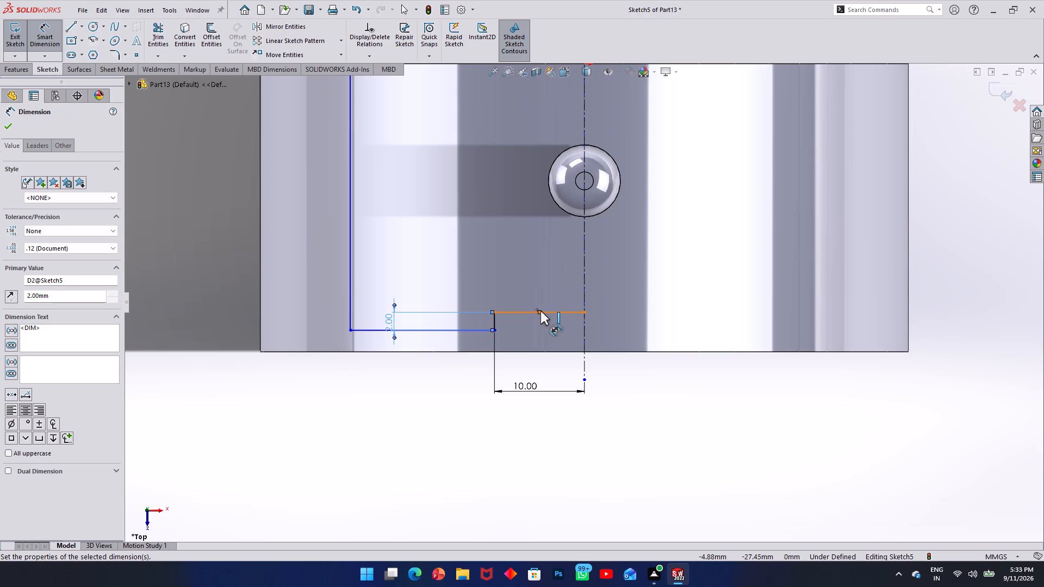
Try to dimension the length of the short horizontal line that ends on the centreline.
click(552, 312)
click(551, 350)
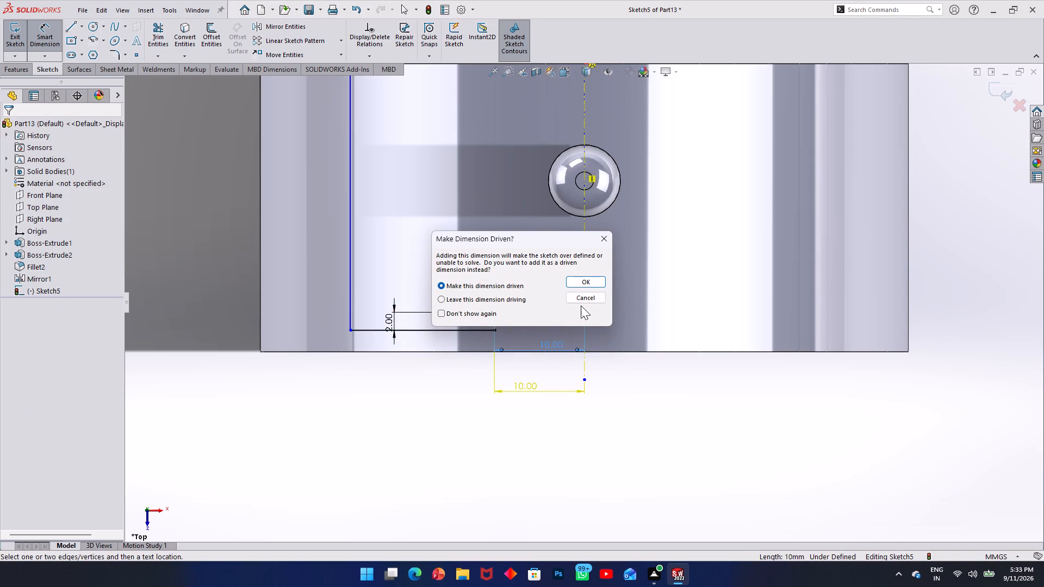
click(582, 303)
Dimension the short horizontal line at 6 mm from the disc's flat face farther from the origin.
click(546, 310)
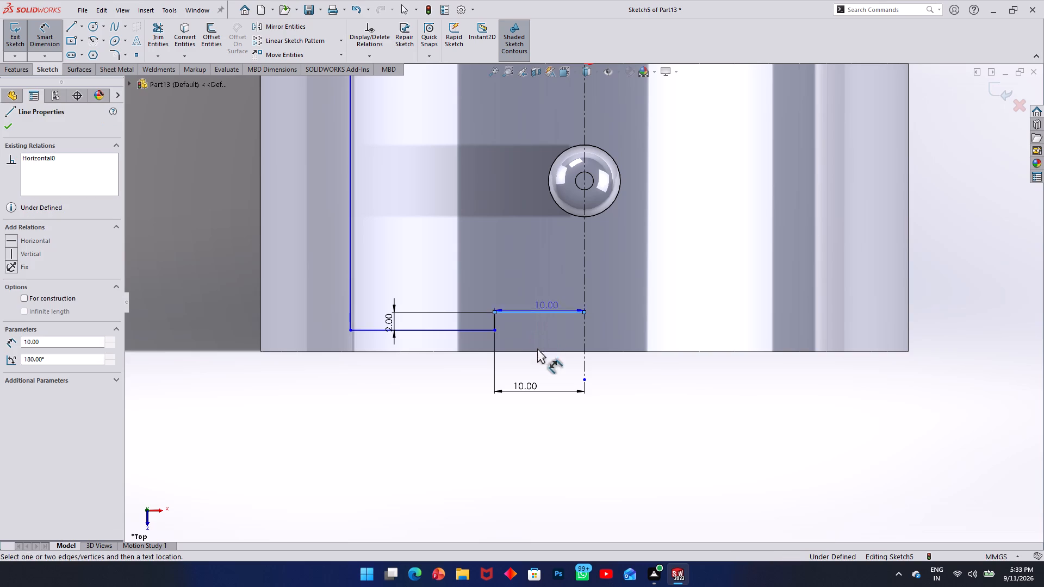
click(537, 352)
click(330, 349)
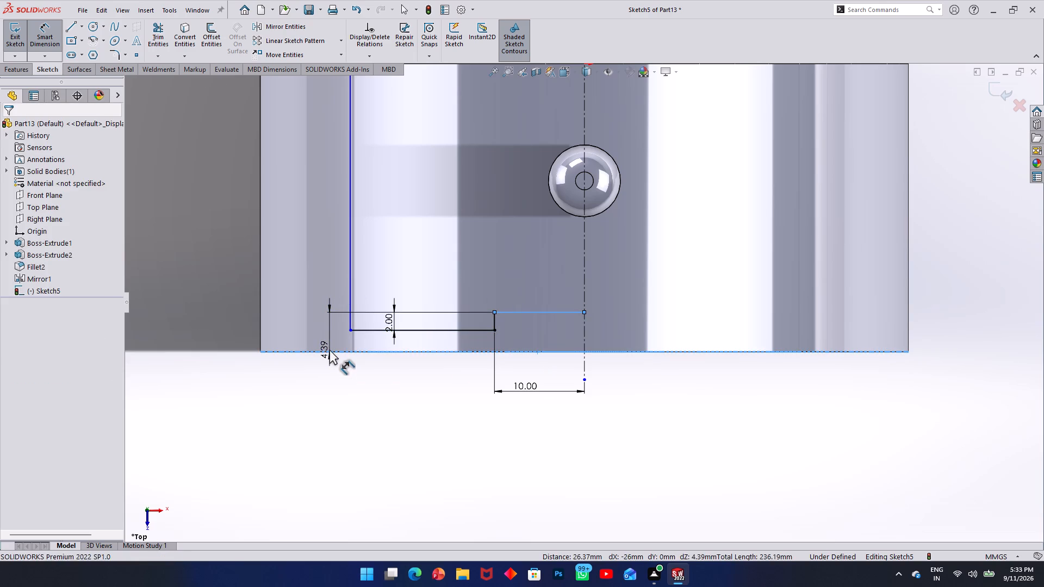
key(6)
key(Return)
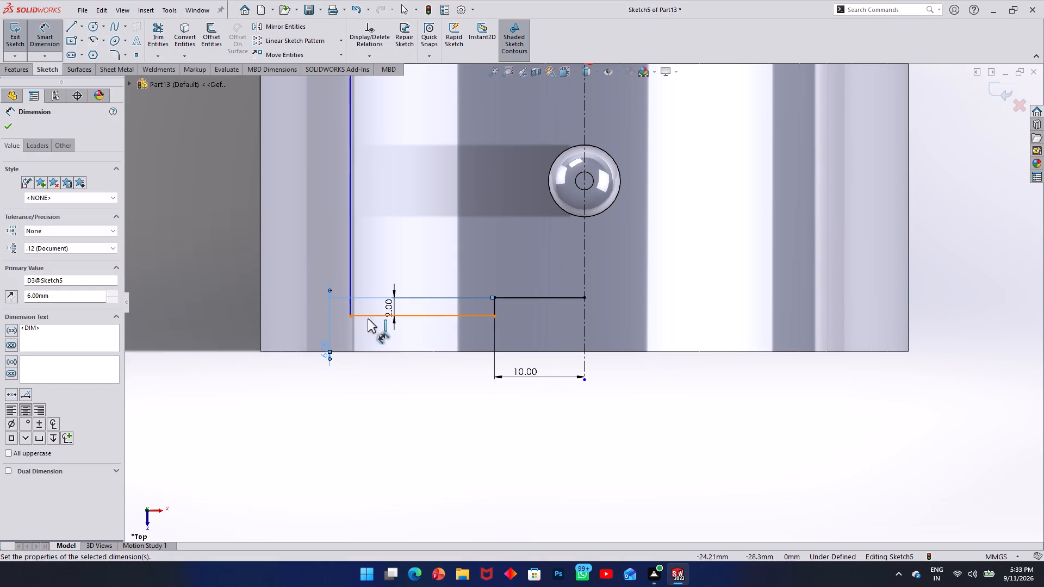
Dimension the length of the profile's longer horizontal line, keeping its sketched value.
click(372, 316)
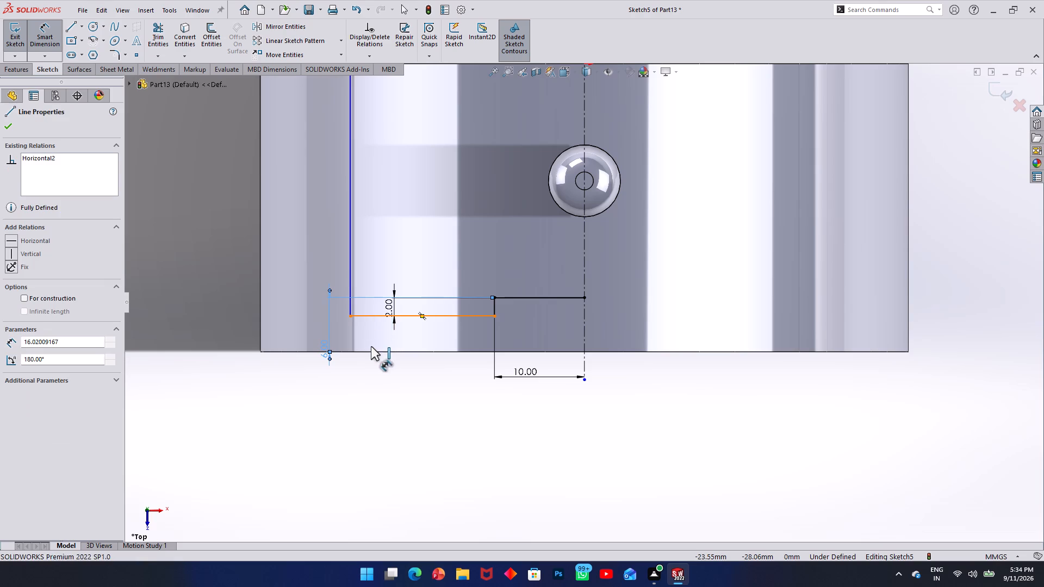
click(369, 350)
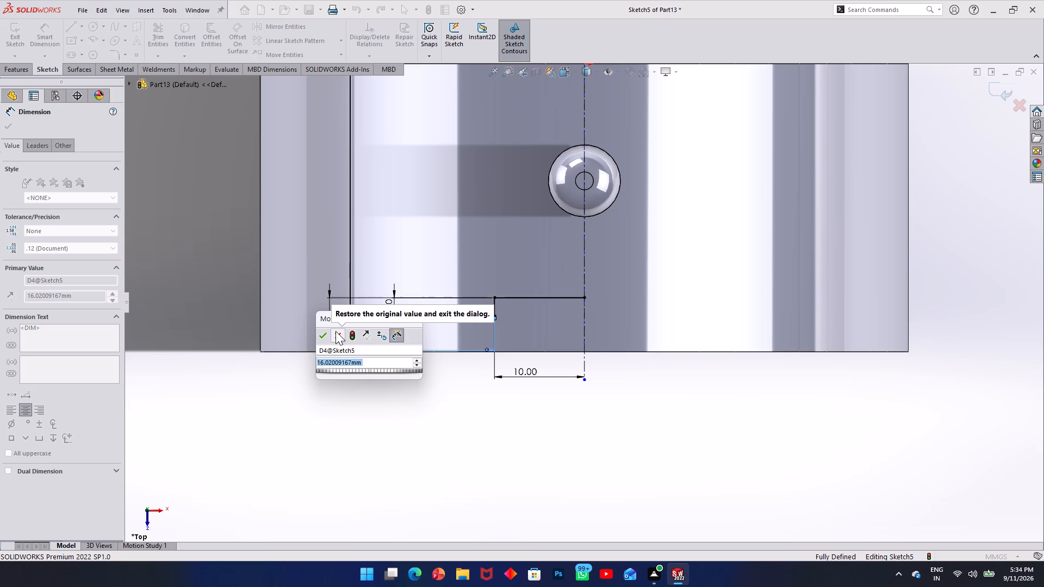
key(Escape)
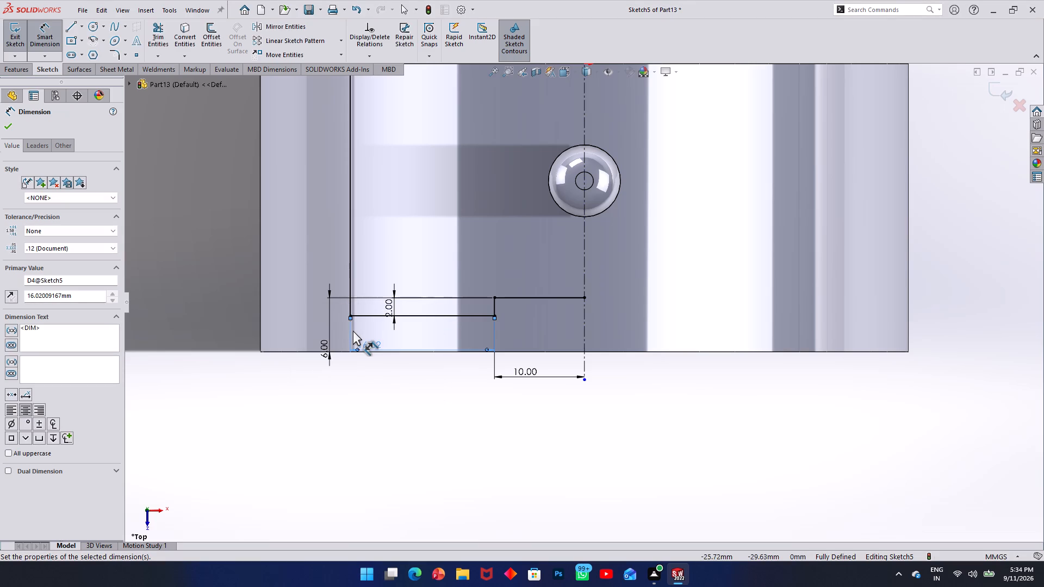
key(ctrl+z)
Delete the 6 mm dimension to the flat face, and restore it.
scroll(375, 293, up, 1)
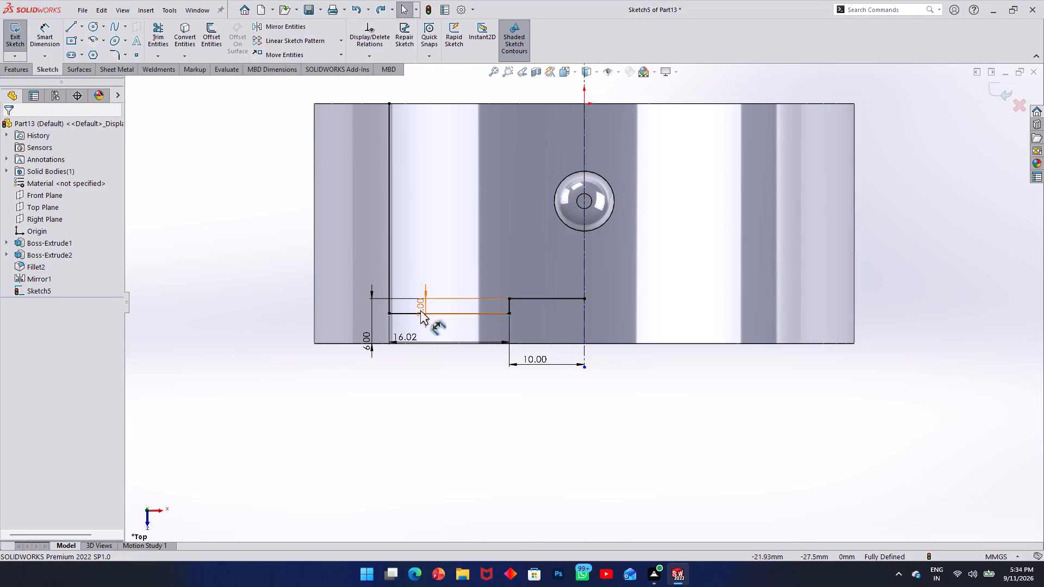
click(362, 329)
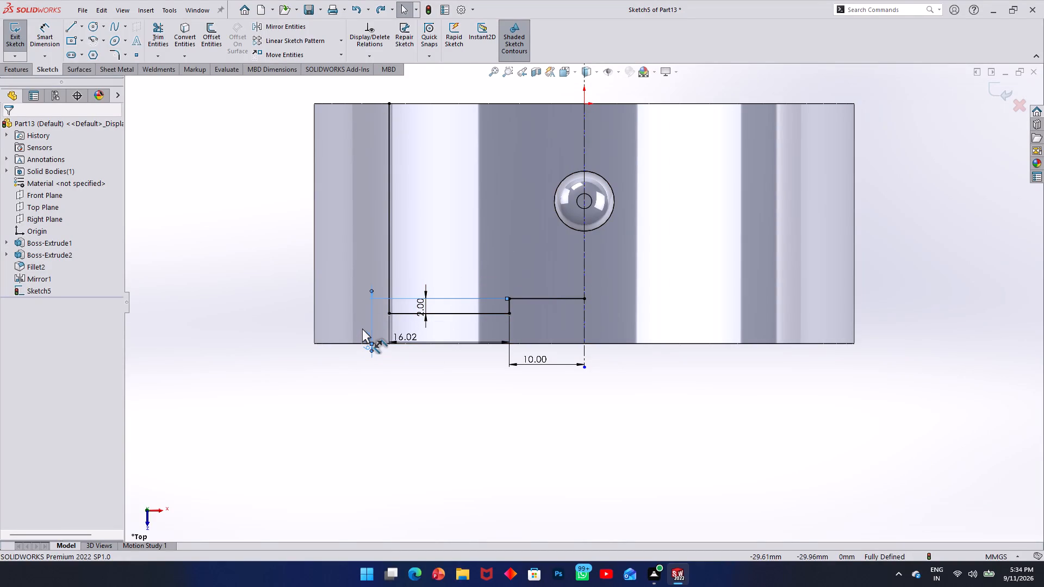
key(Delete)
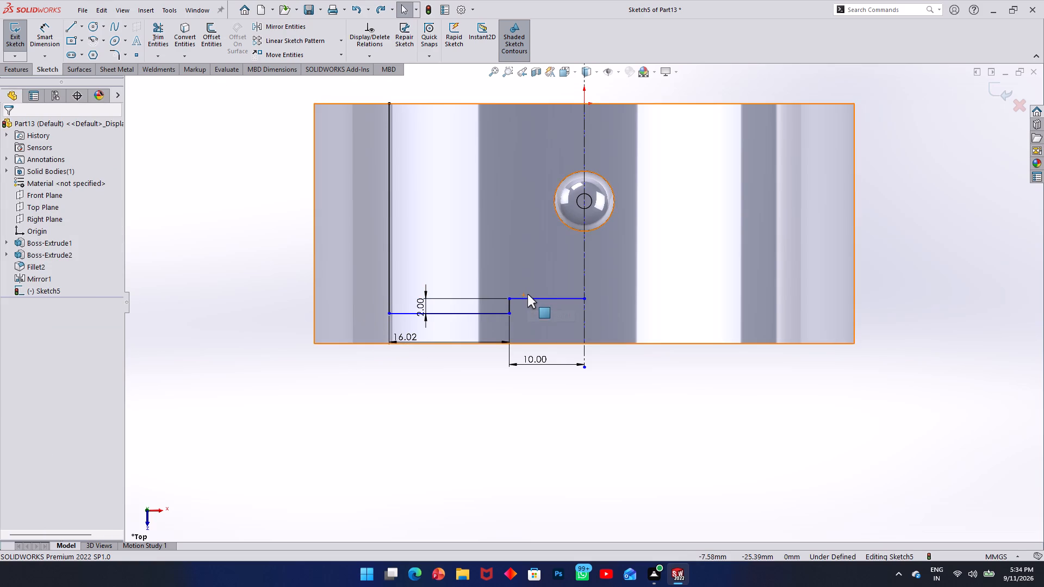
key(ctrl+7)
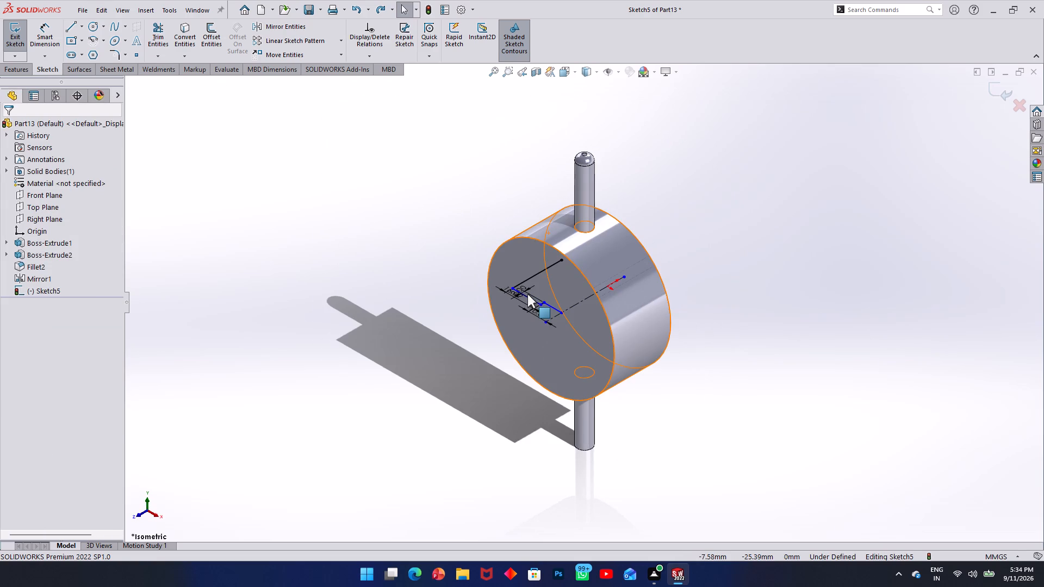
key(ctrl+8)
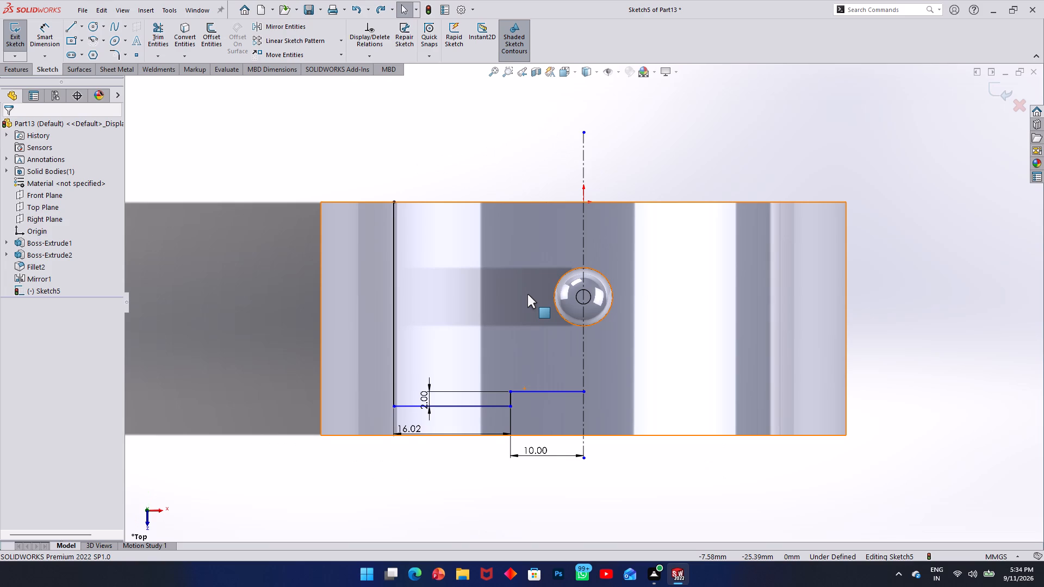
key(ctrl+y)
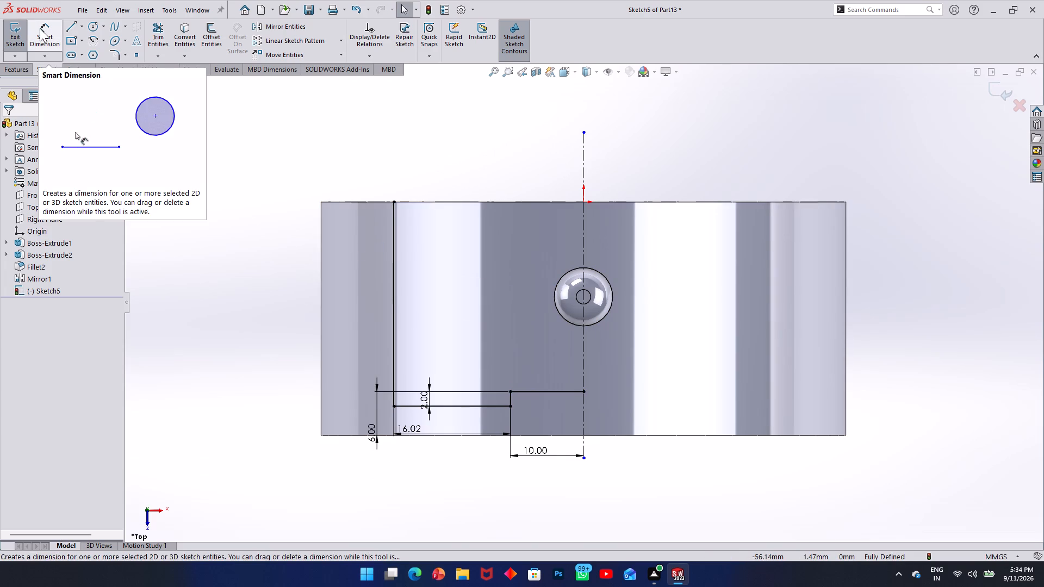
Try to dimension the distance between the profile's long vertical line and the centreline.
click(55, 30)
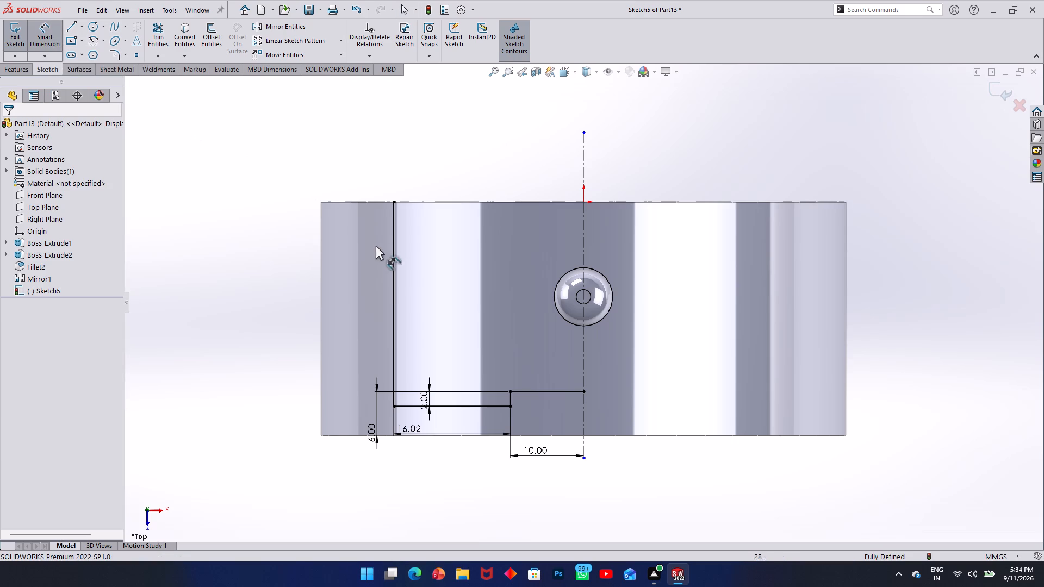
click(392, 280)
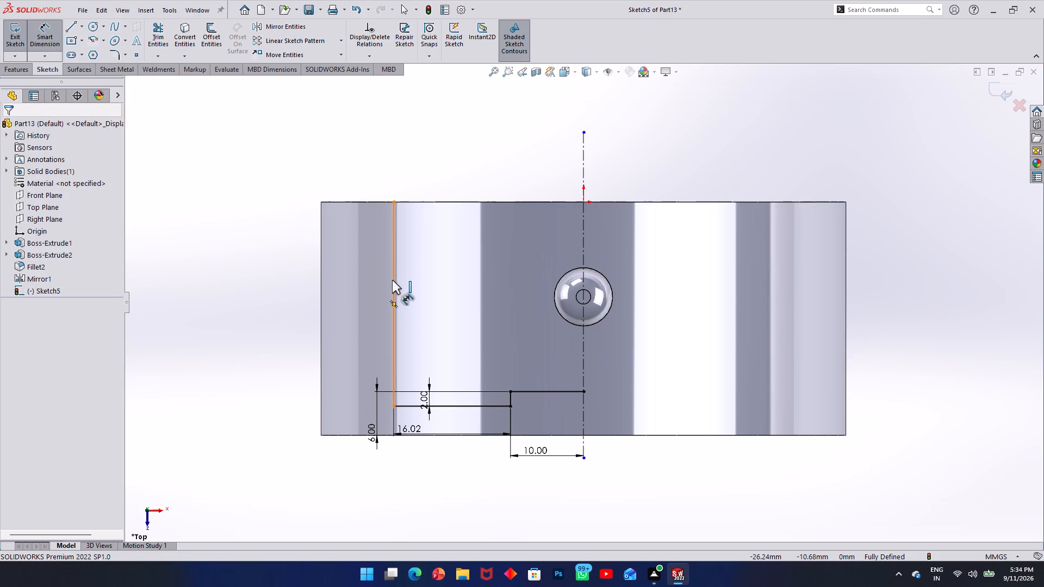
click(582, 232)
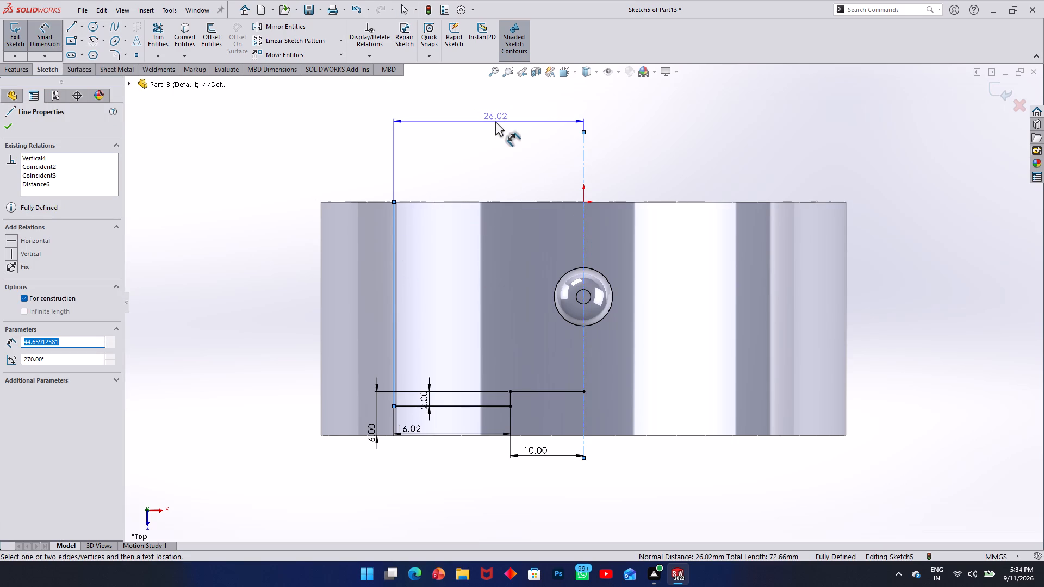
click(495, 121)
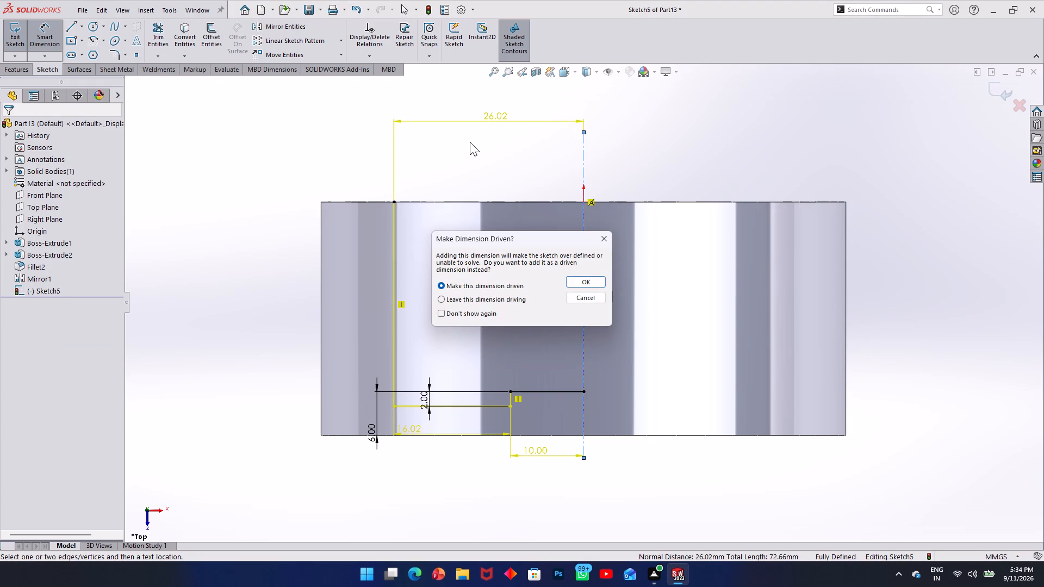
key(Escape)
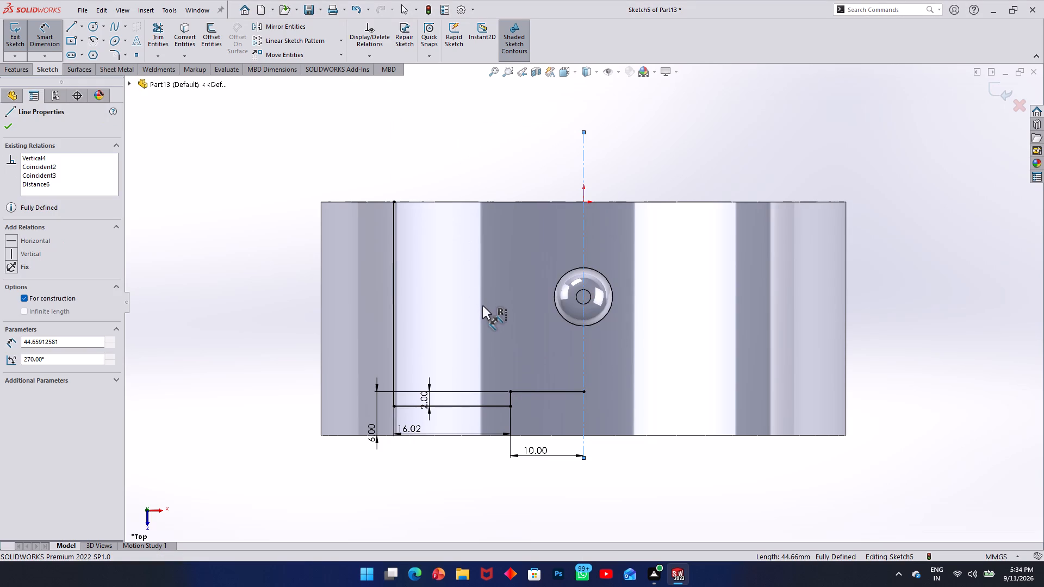
Undo the longer horizontal line's dimension and the 6 mm value of the flat-face dimension.
key(ctrl+z)
key(ctrl+z)
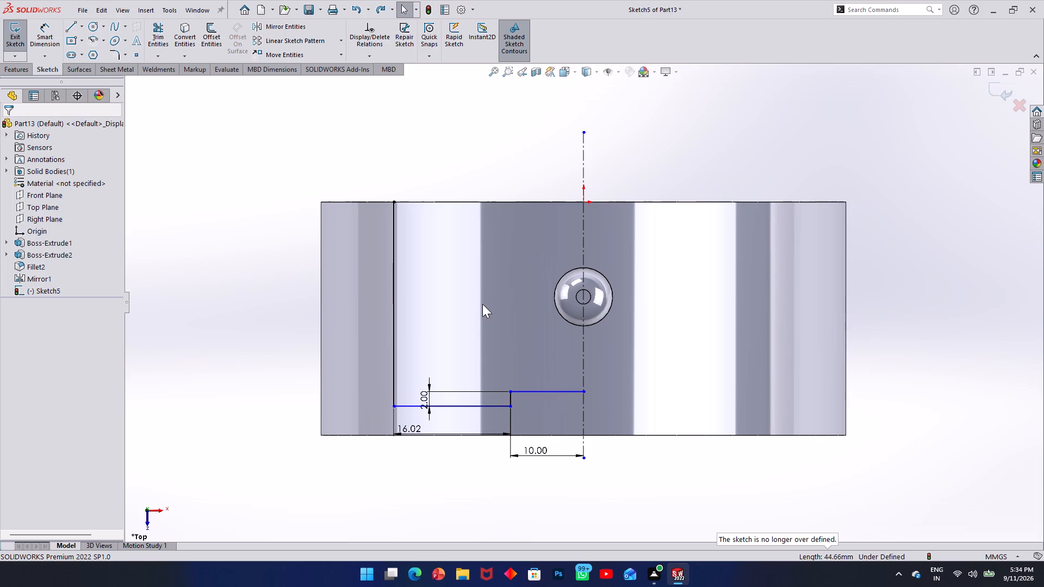
key(ctrl+z)
key(ctrl+z)
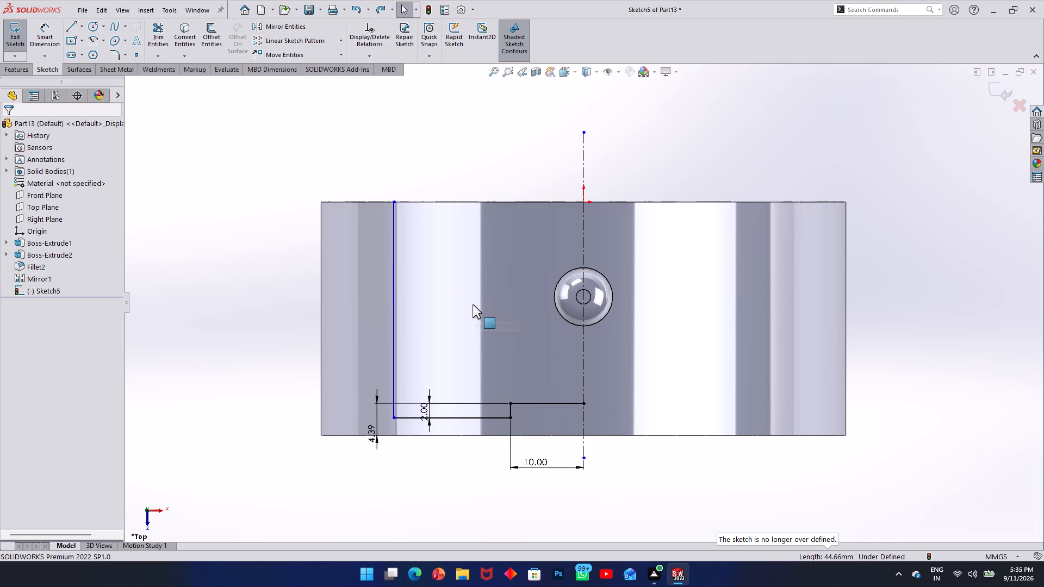
Dimension the distance from the profile's long vertical line to the centreline as 56/2, giving 28 mm.
click(51, 27)
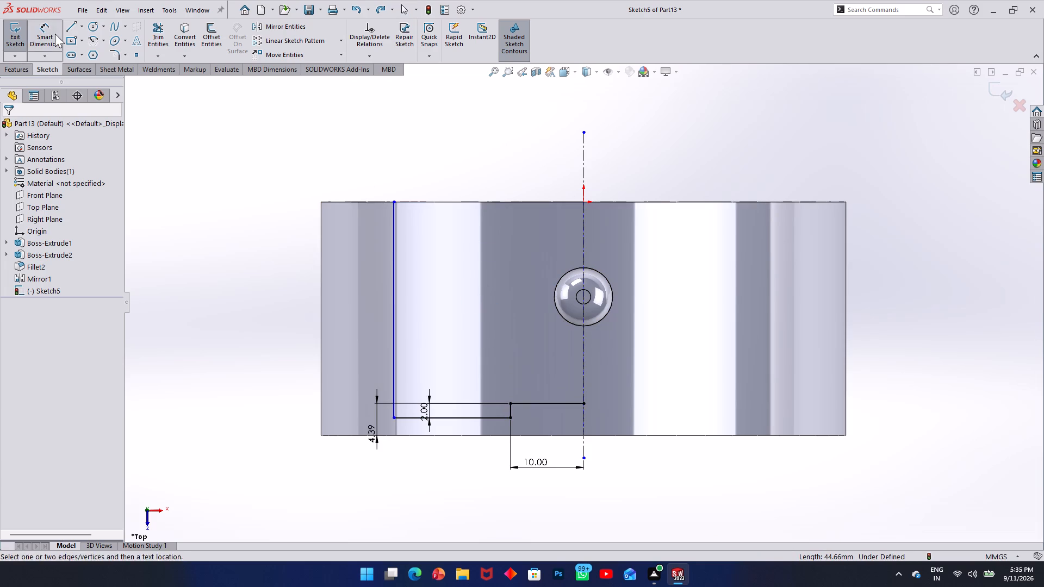
click(392, 241)
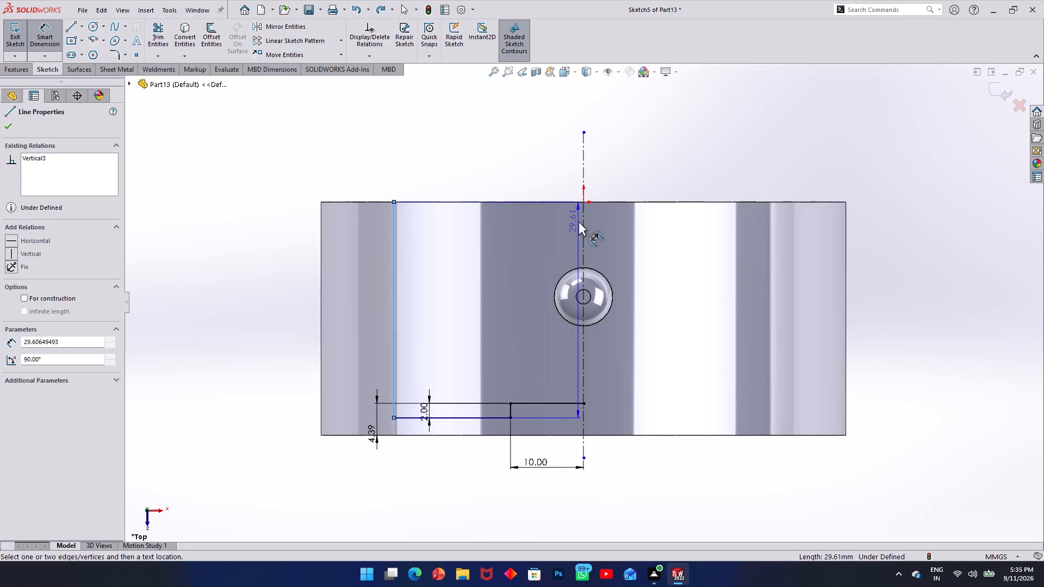
click(582, 223)
click(443, 133)
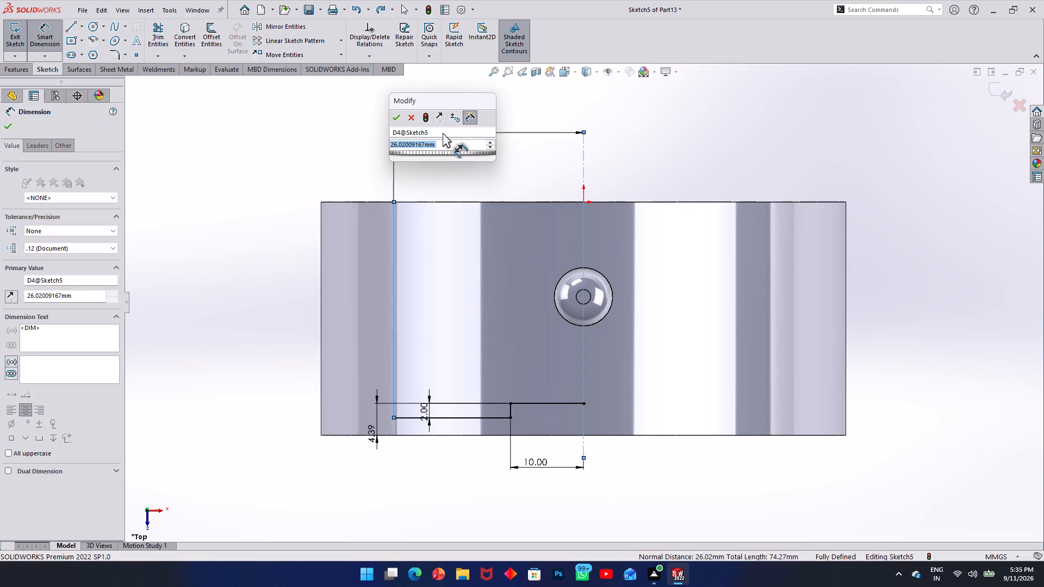
key(5)
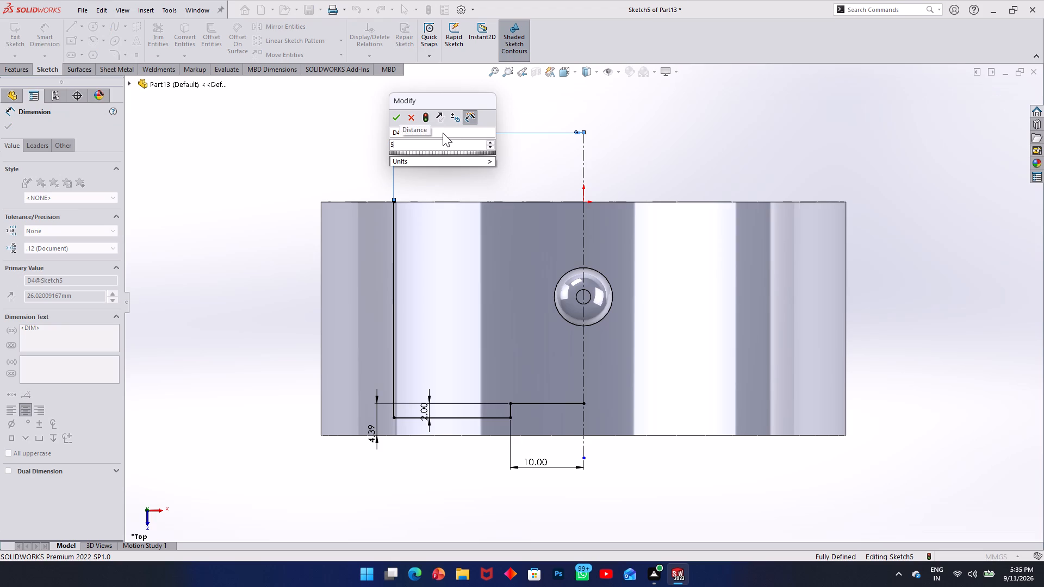
text(6/2)
key(Return)
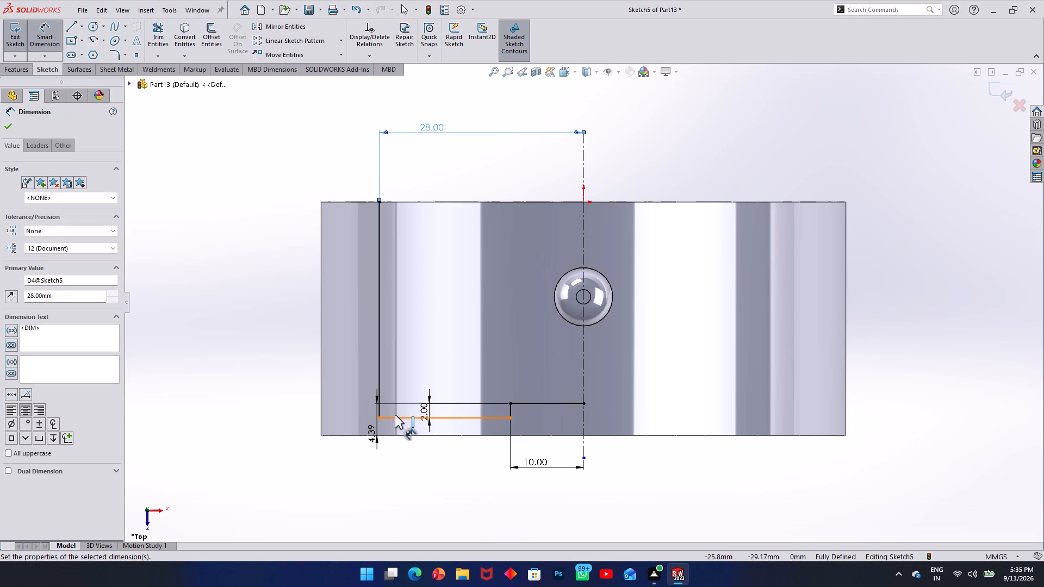
Set the distance between the profile's short horizontal line and the disc's flat face to 6 mm.
double_click(376, 428)
key(6)
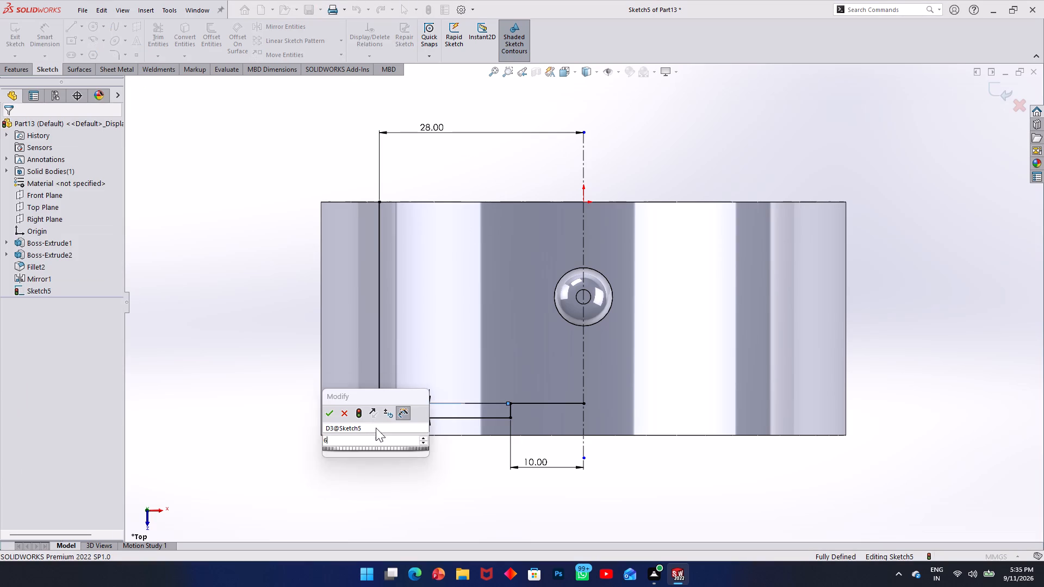
key(Return)
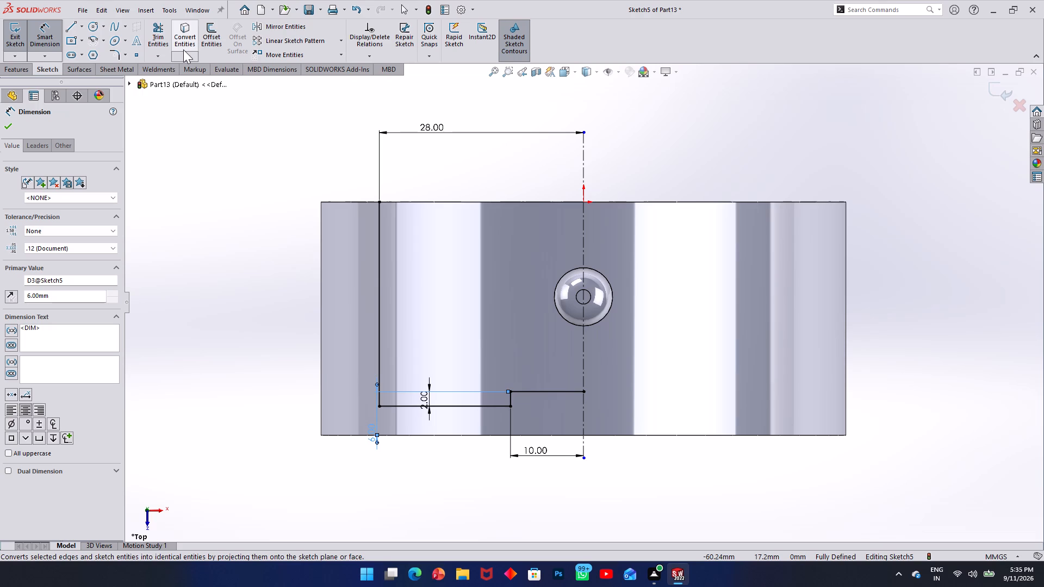
Close the recess profile with a 28 mm line along the disc's edge to the origin and a 26 mm line along the centreline.
click(69, 26)
click(378, 203)
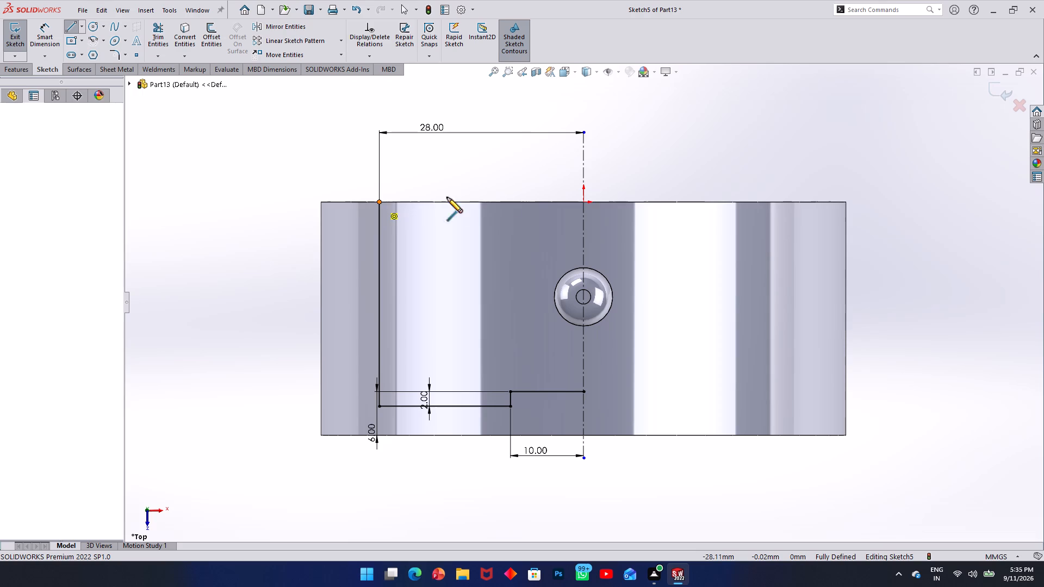
click(585, 202)
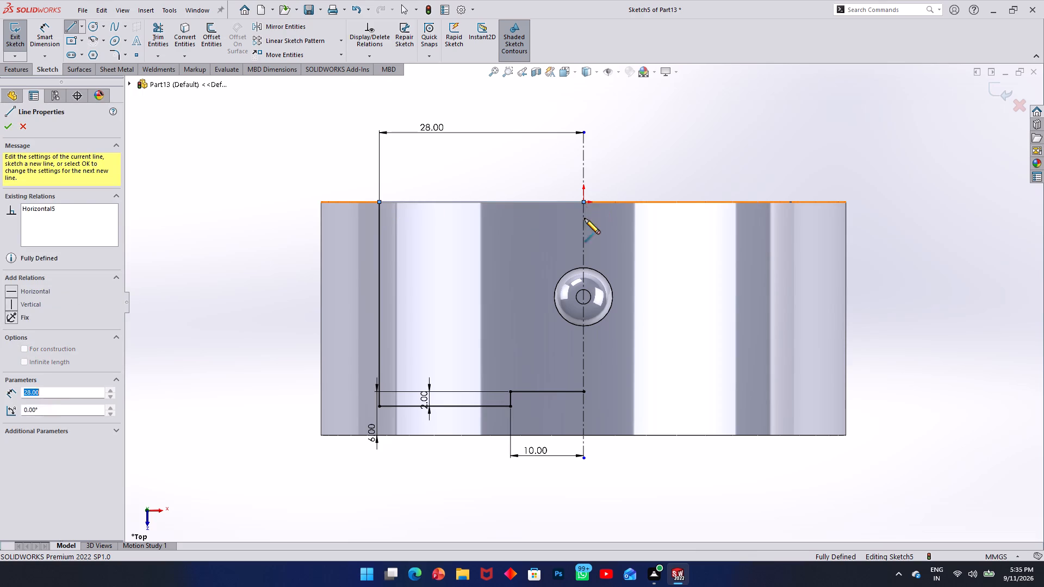
click(586, 390)
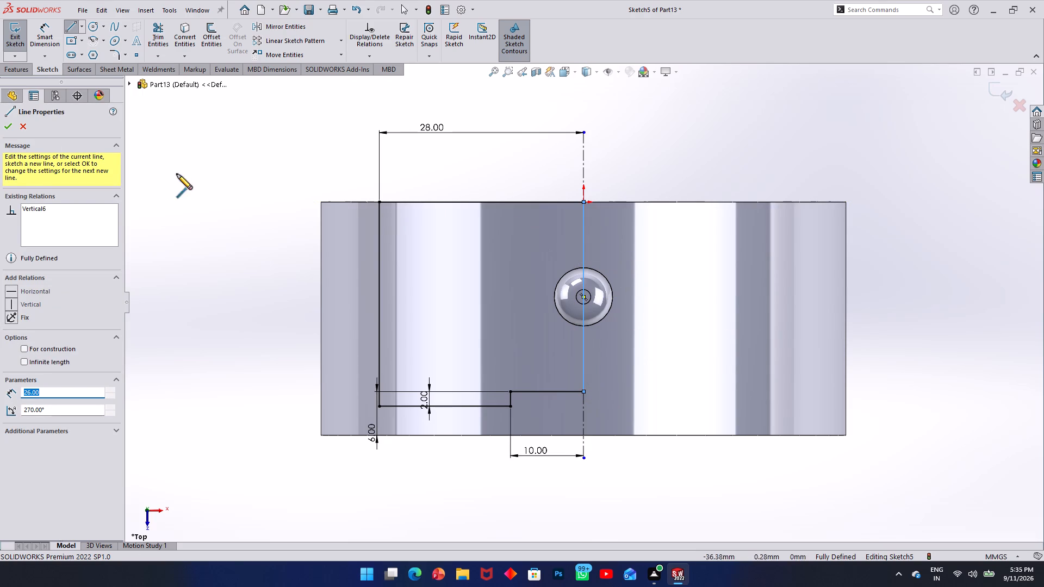
key(Escape)
Finish the sketch and make a 360-degree Revolved Cut of the stepped profile about its centreline.
middle_drag(319, 246, 317, 213)
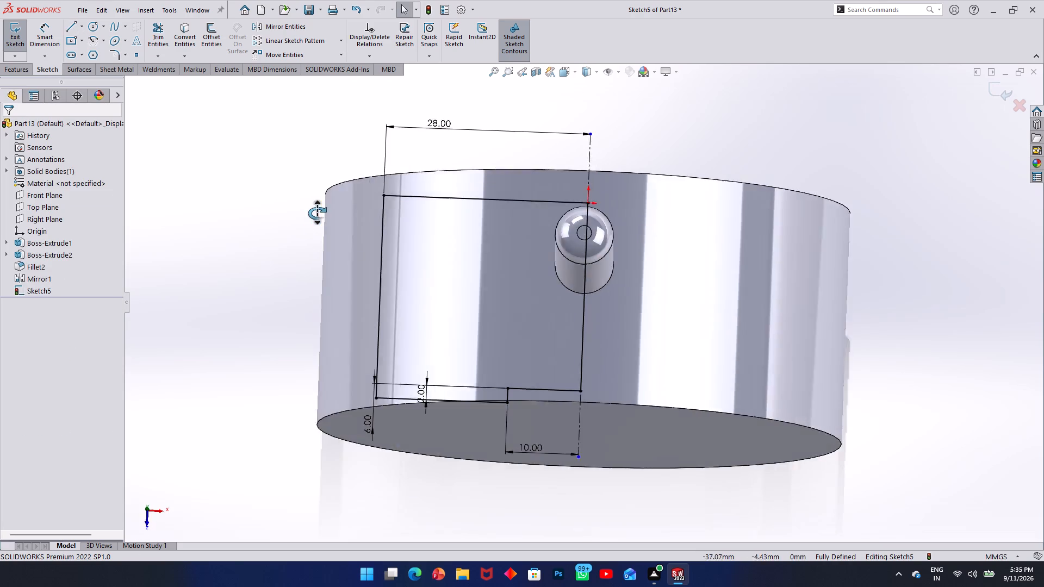
middle_drag(317, 213, 334, 176)
scroll(334, 176, up, 1)
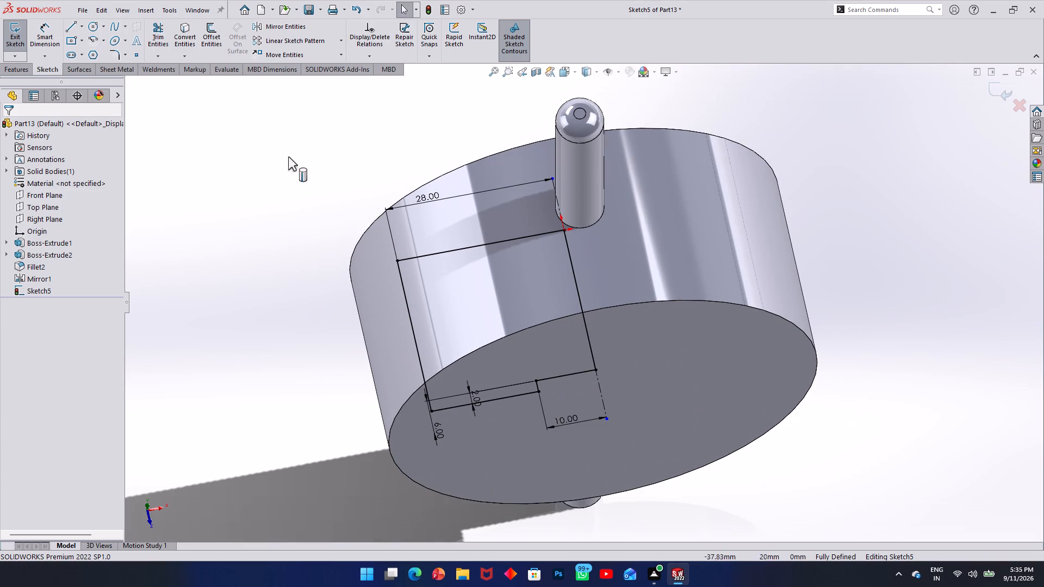
click(20, 38)
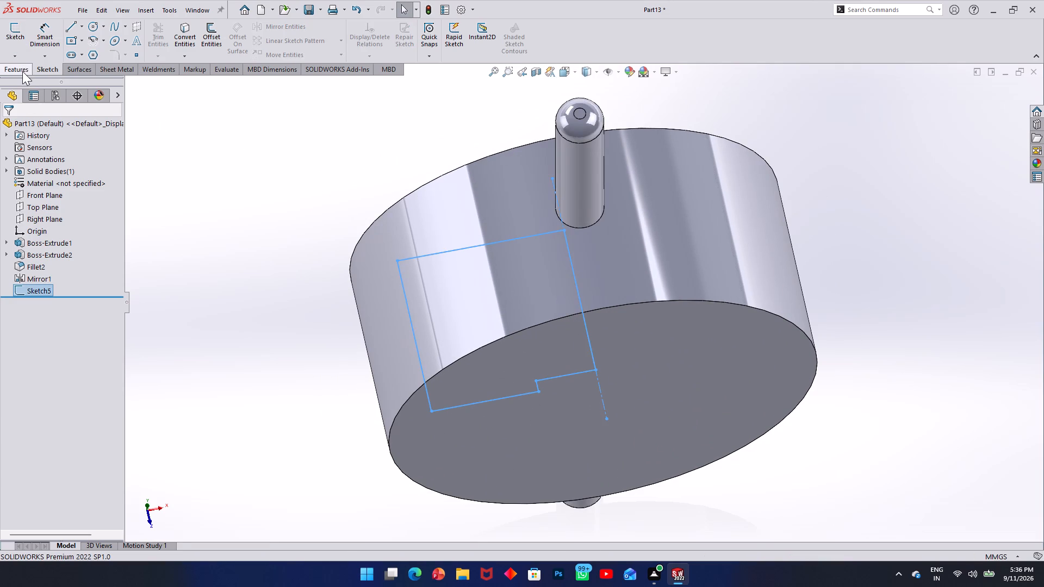
click(22, 71)
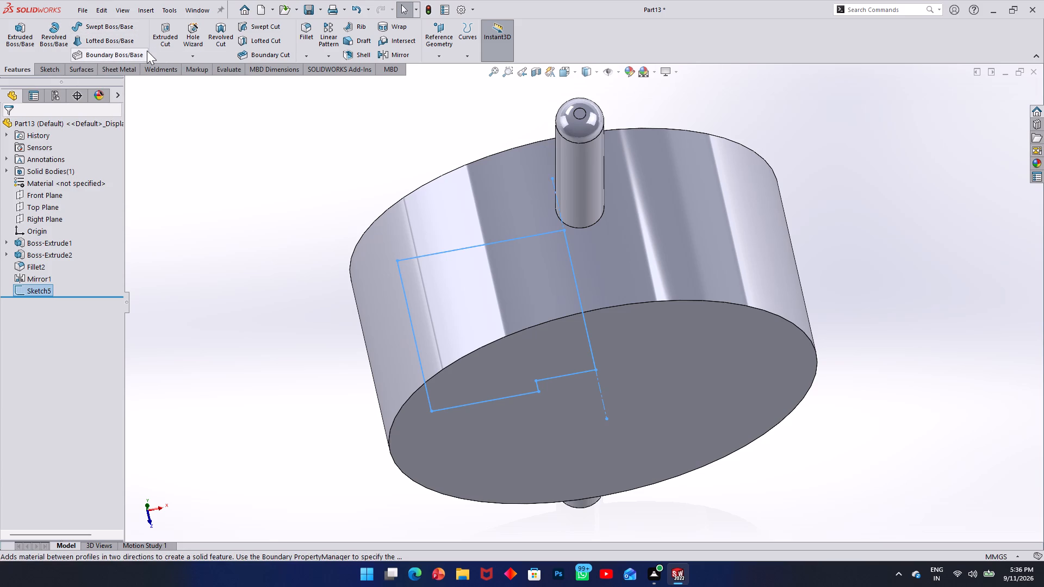
click(215, 42)
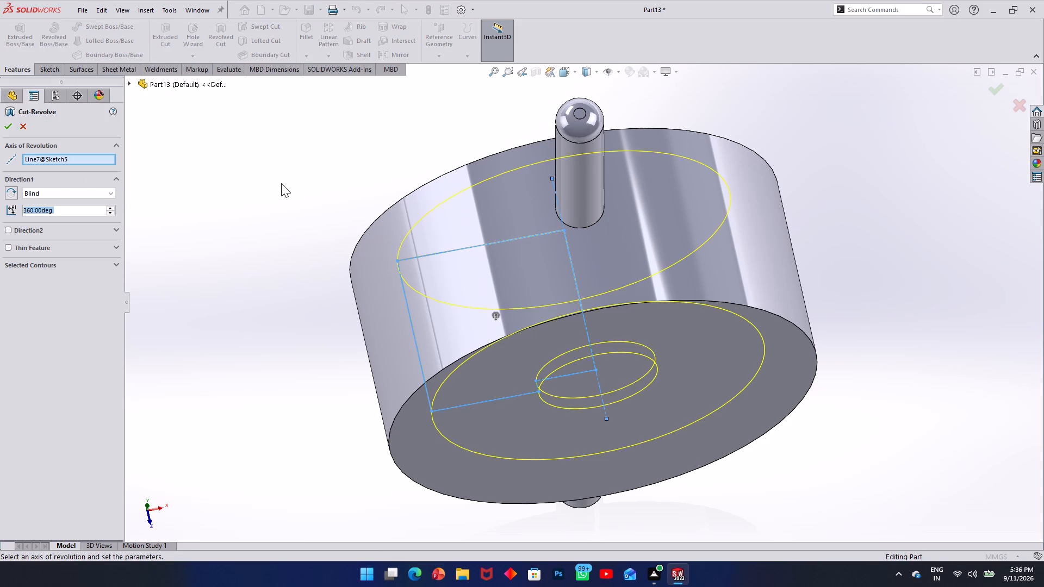
click(11, 129)
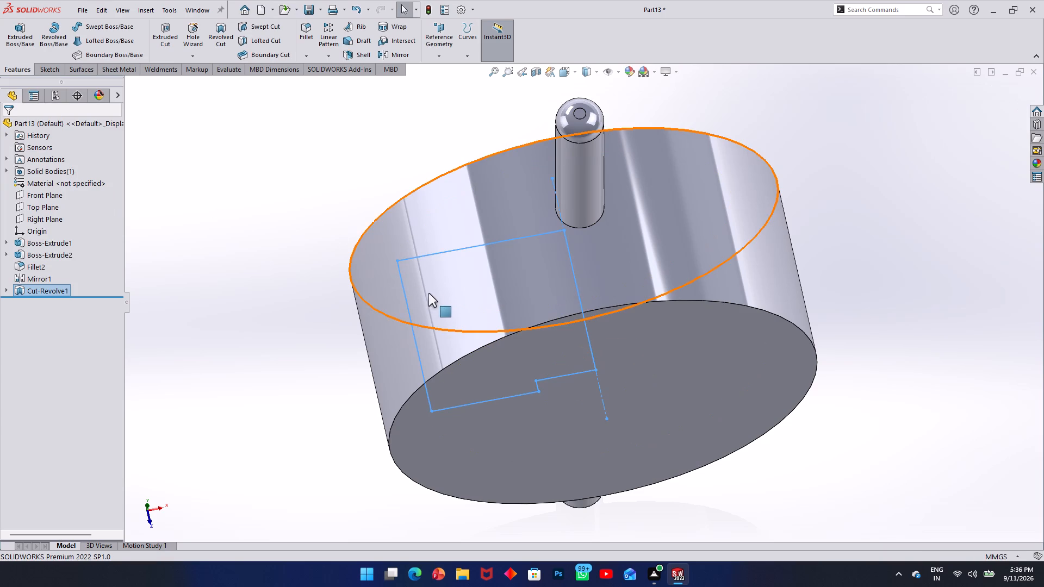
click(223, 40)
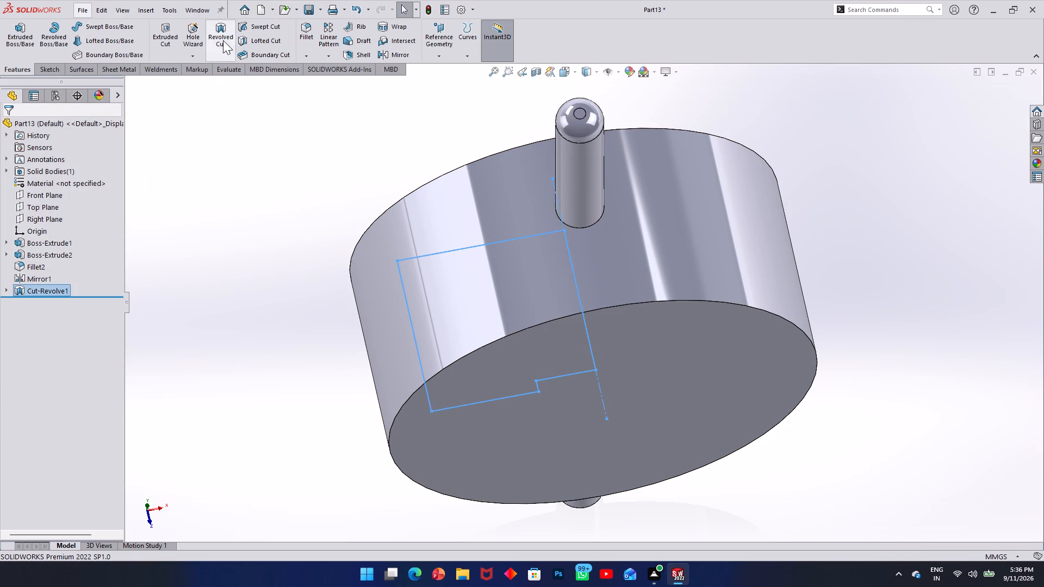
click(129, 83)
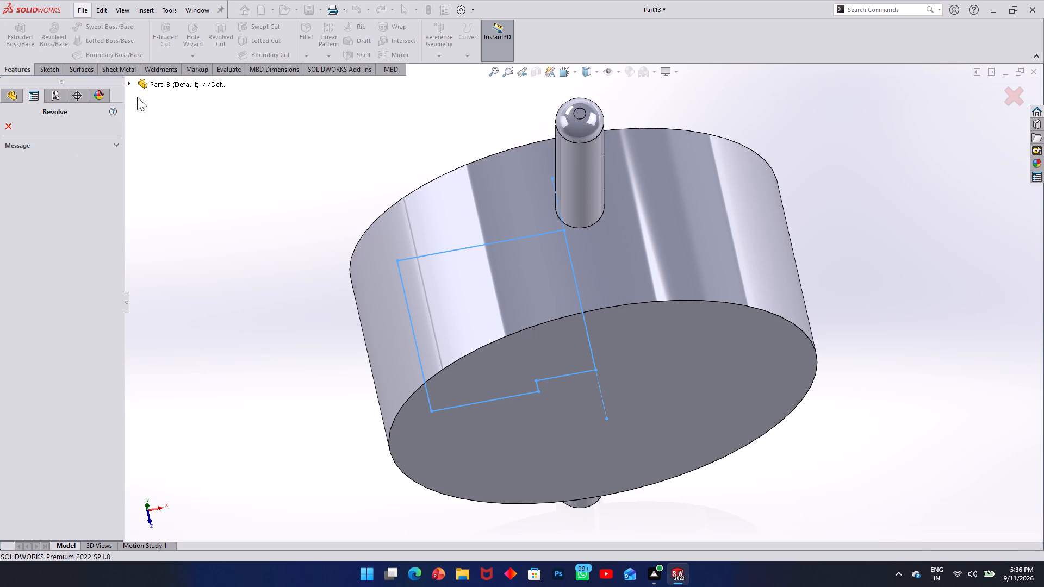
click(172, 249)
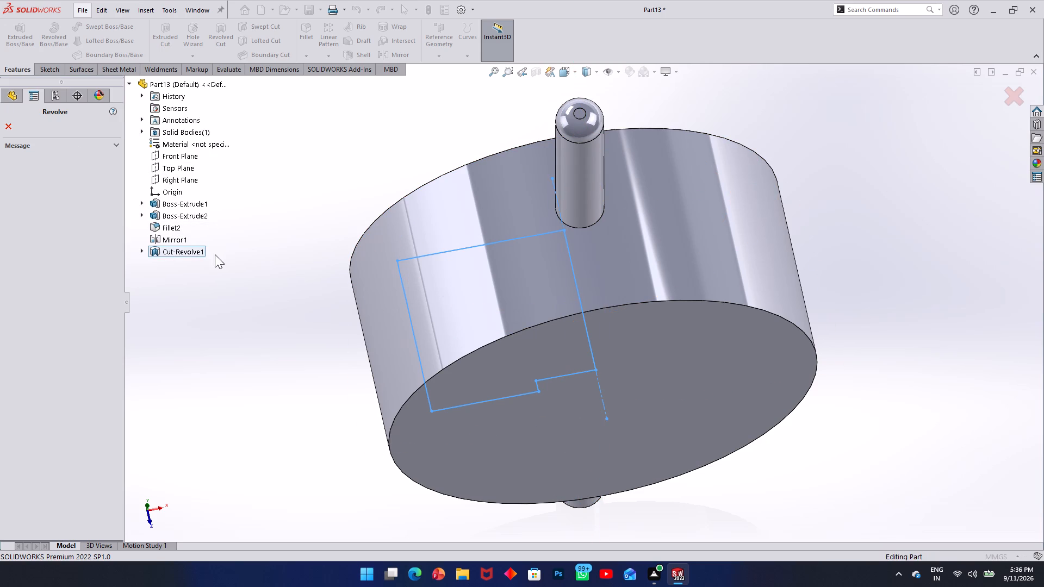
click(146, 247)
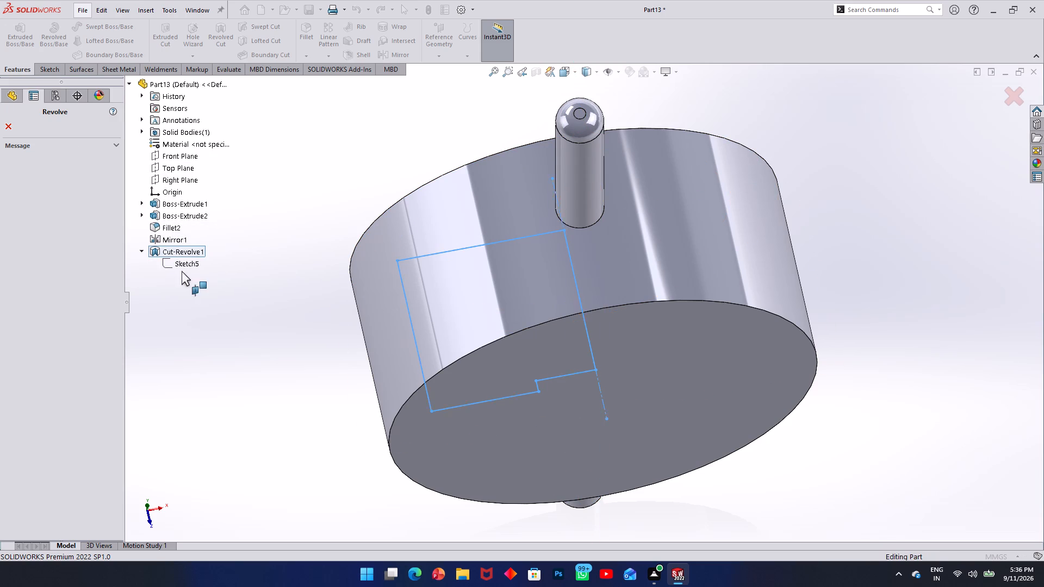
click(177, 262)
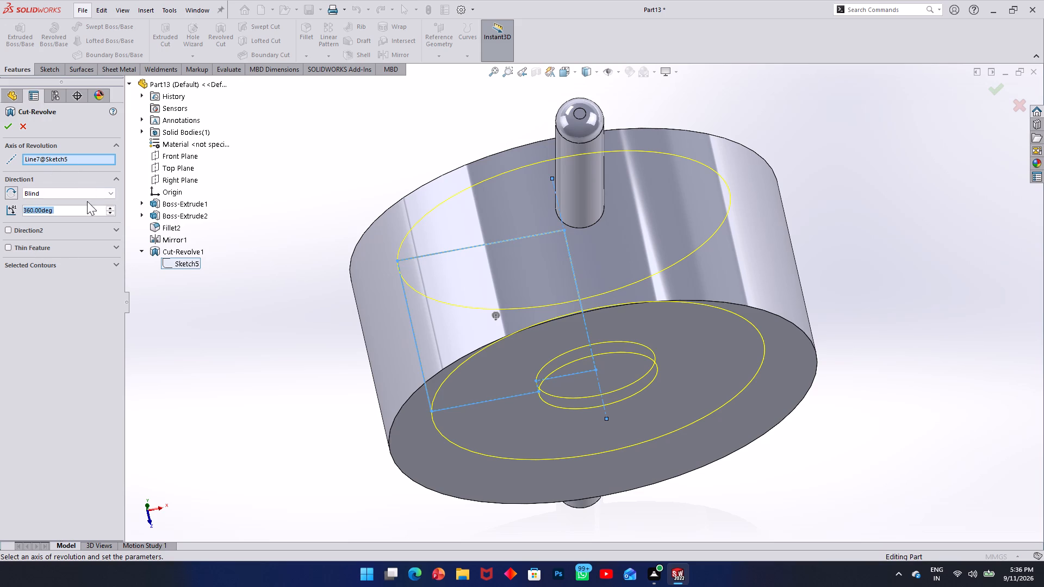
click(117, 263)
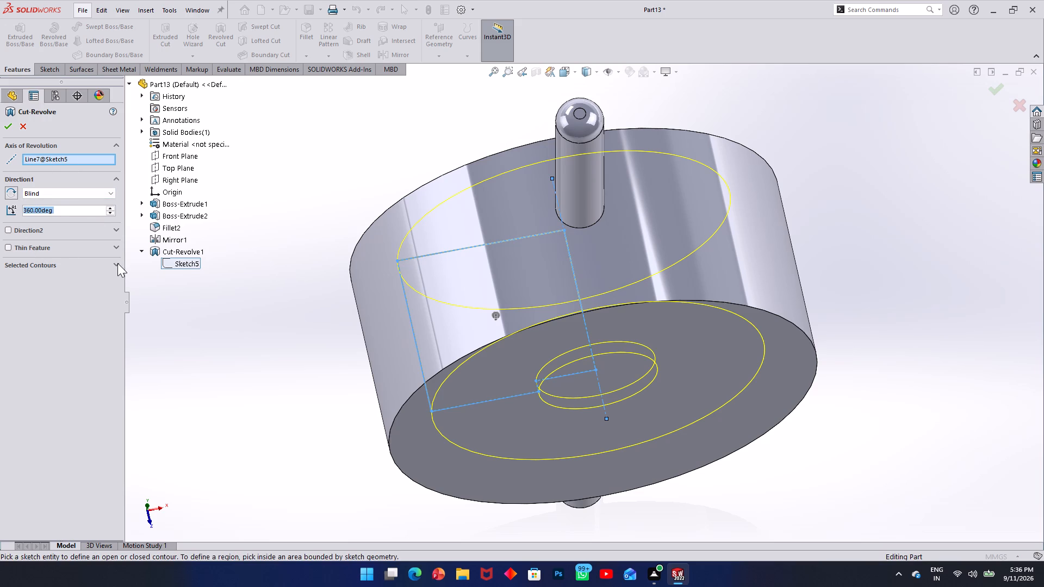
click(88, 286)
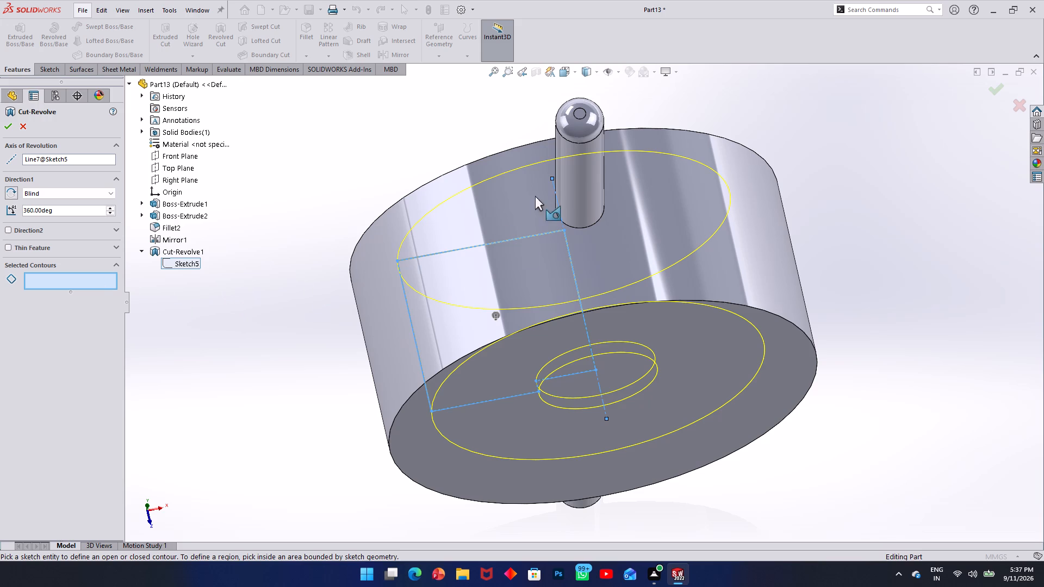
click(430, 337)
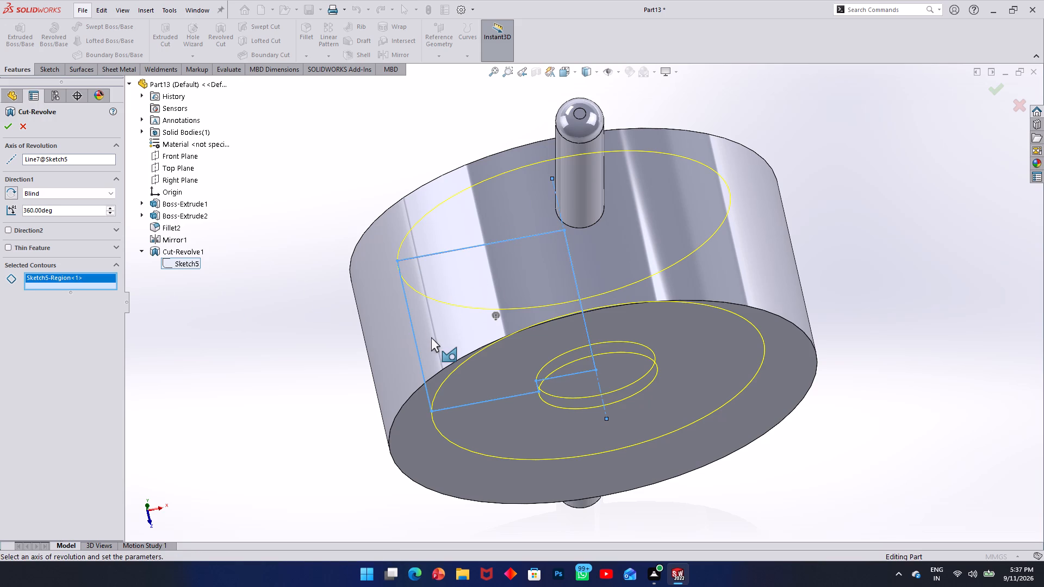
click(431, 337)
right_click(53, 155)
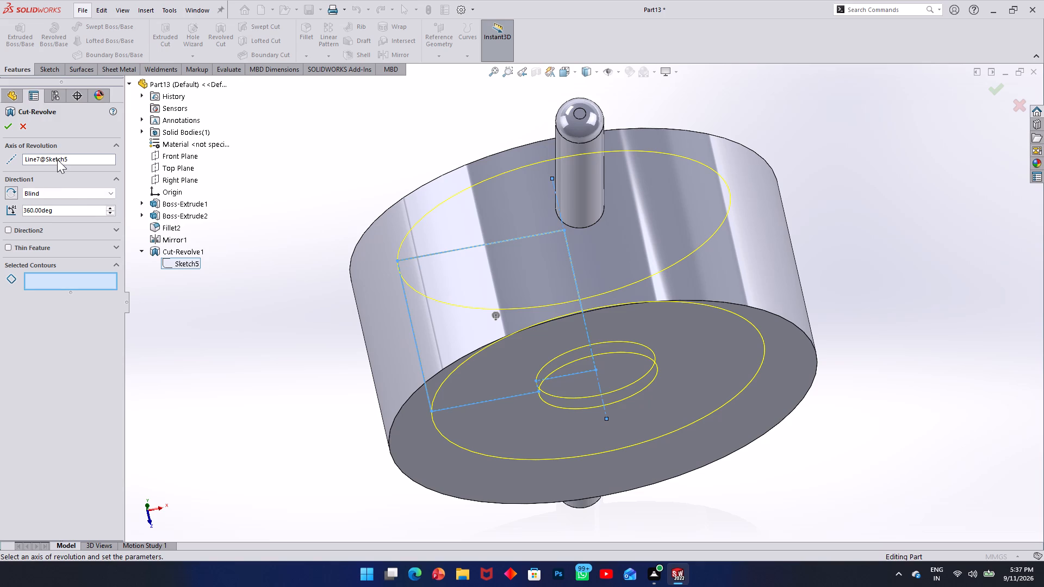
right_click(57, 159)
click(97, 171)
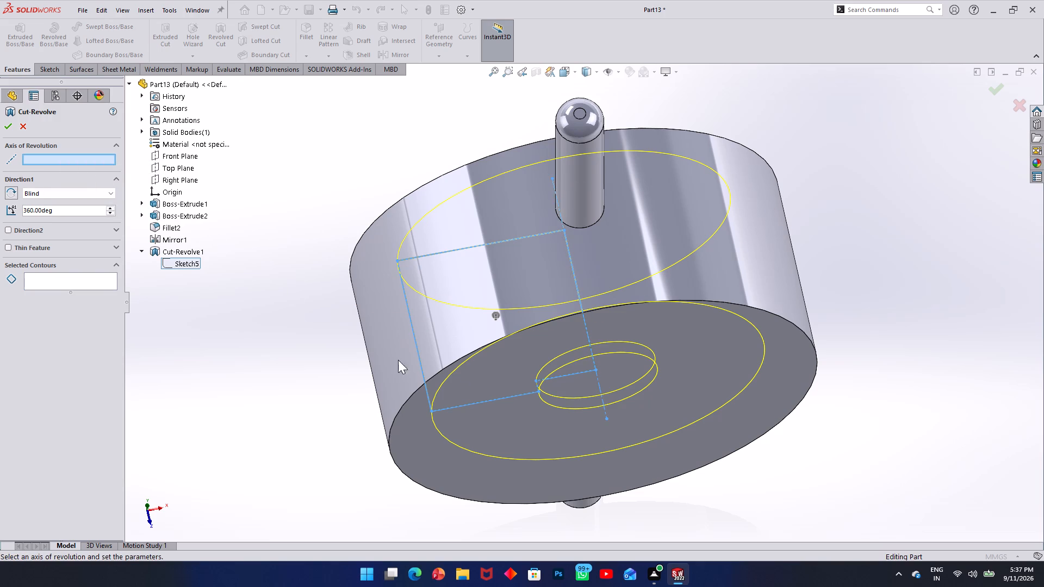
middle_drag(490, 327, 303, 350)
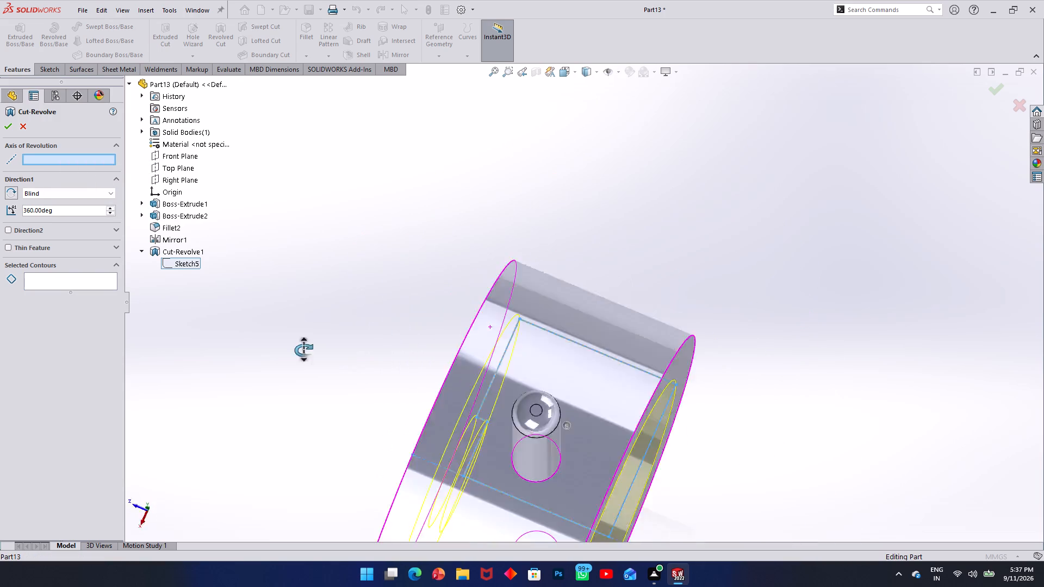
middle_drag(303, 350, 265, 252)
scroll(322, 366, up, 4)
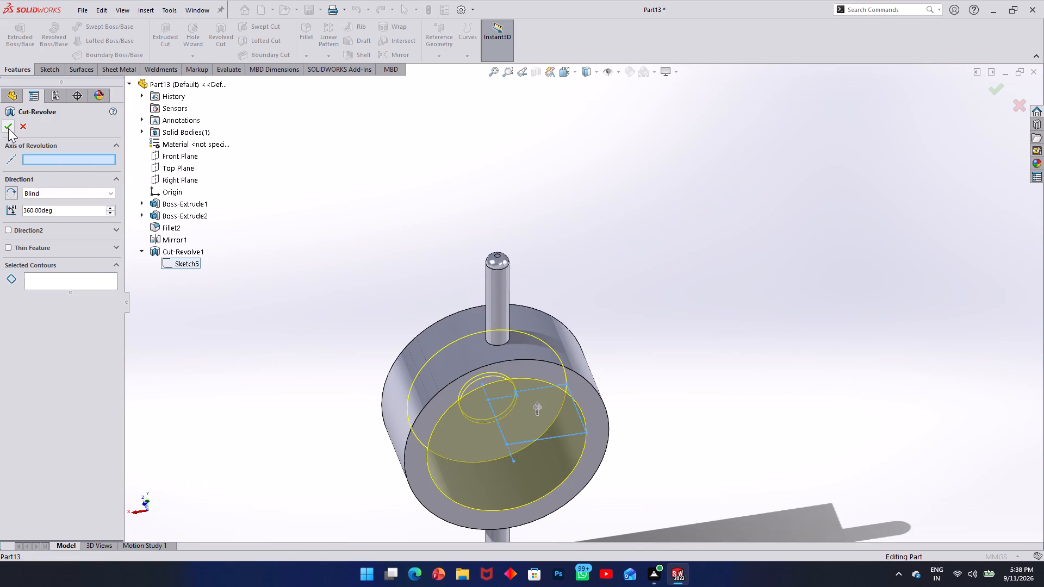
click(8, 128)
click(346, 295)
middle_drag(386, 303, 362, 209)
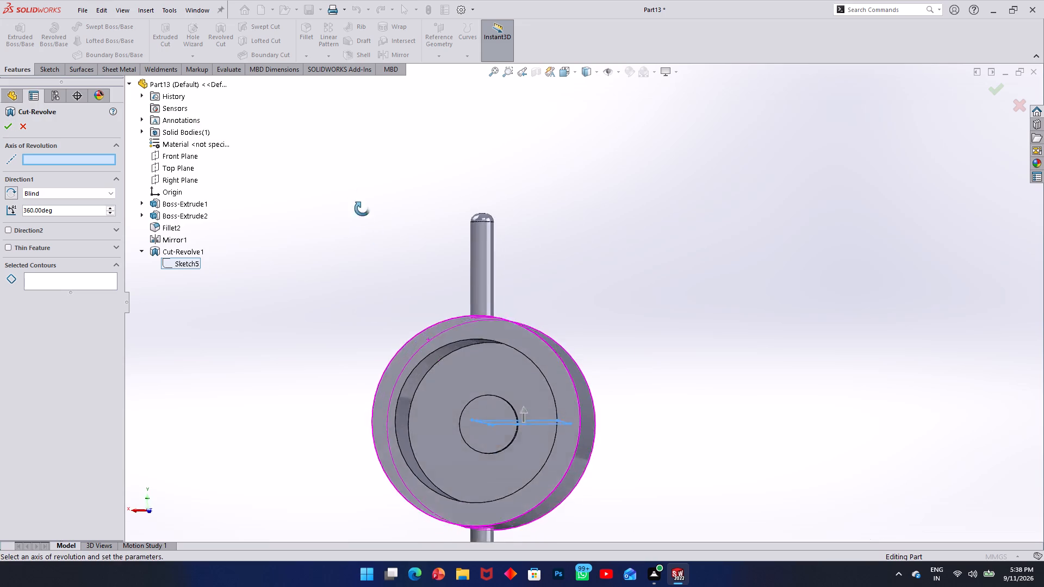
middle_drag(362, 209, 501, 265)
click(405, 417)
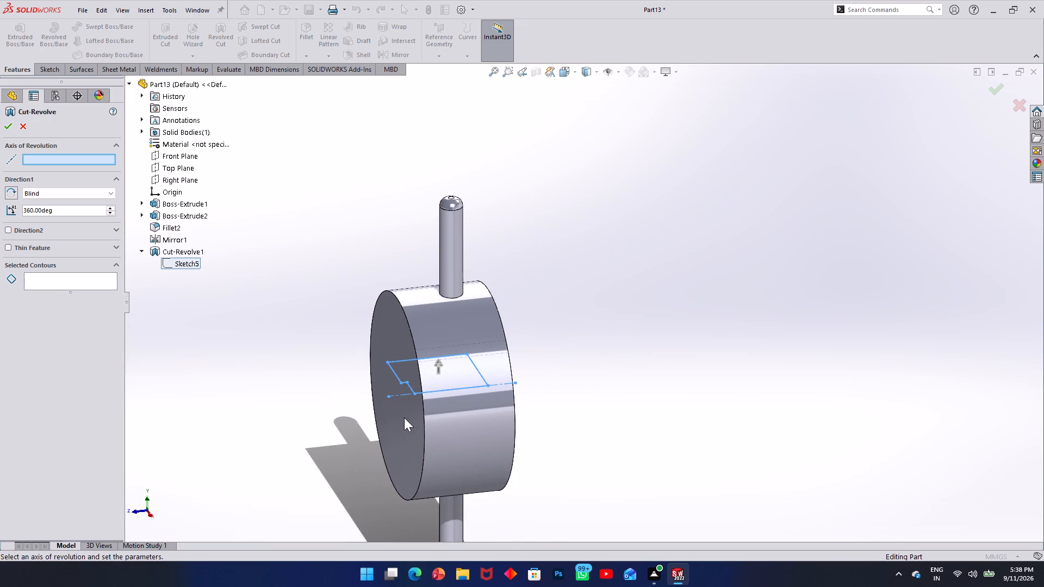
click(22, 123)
Hide the profile sketch of the revolved cut.
scroll(414, 285, up, 1)
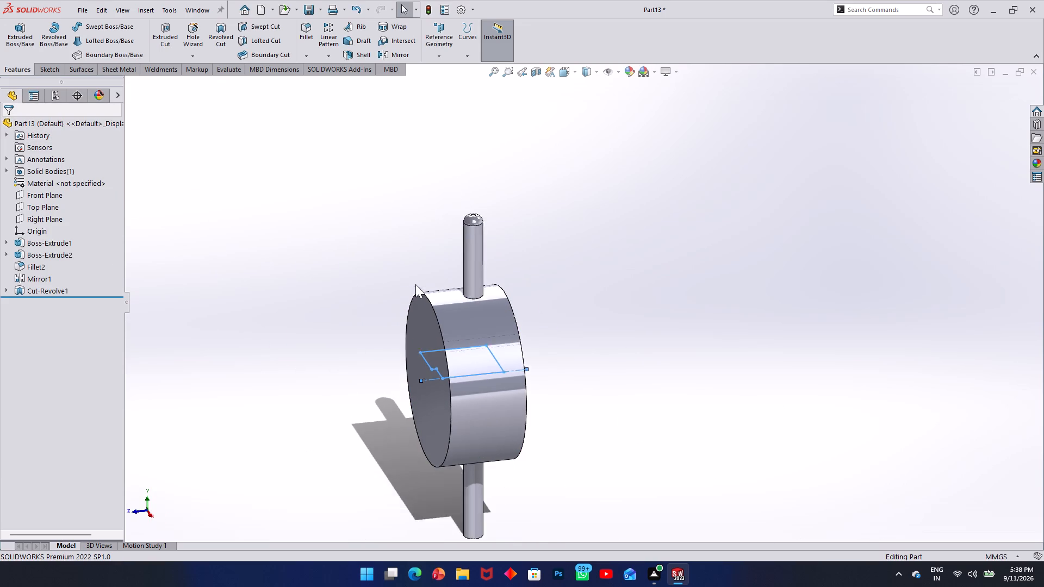
middle_drag(416, 284, 287, 273)
scroll(415, 284, up, 1)
scroll(288, 274, down, 2)
click(381, 273)
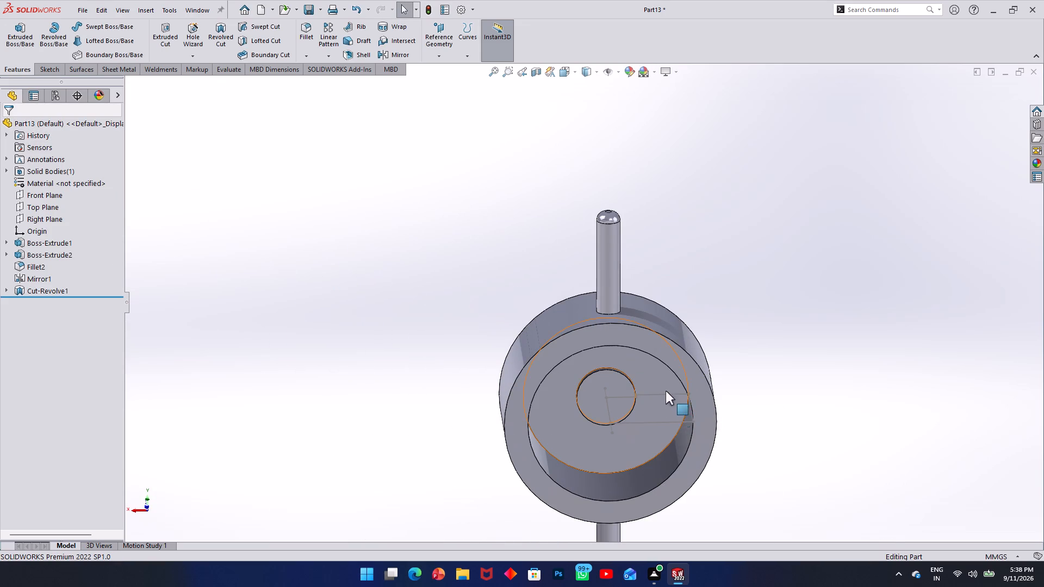
click(351, 245)
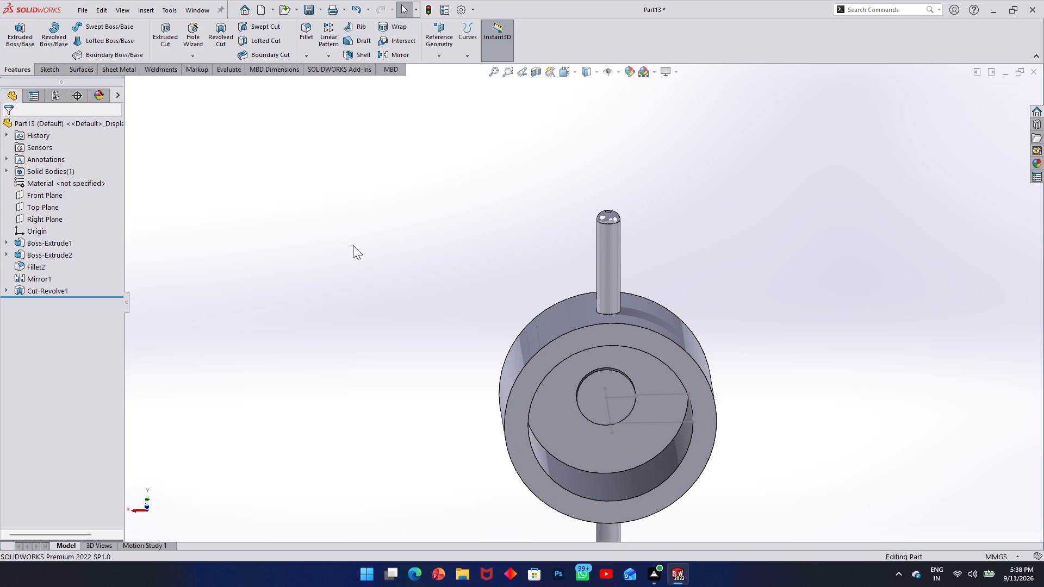
middle_drag(419, 259, 489, 235)
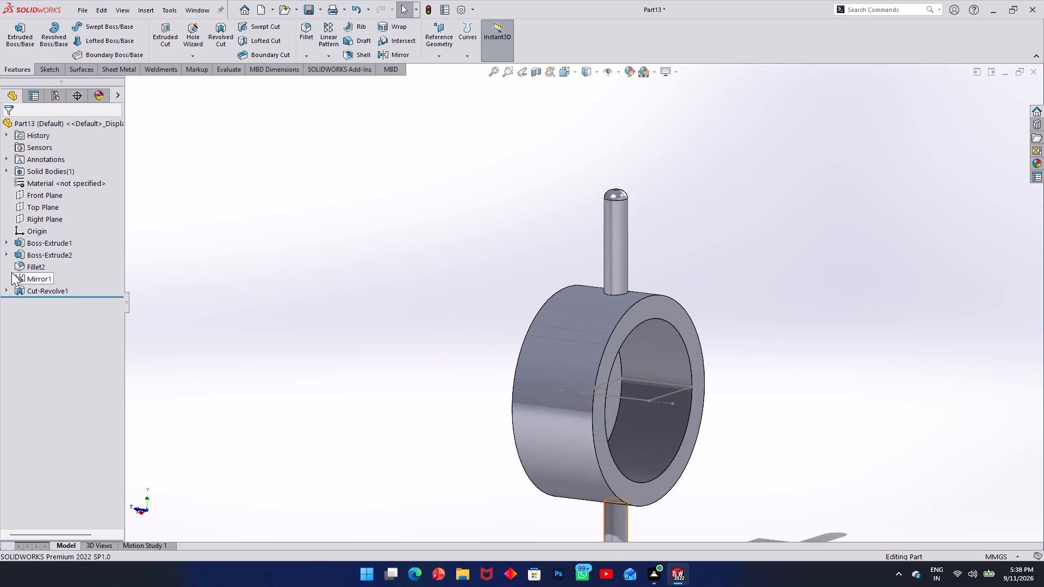
click(5, 292)
right_click(49, 304)
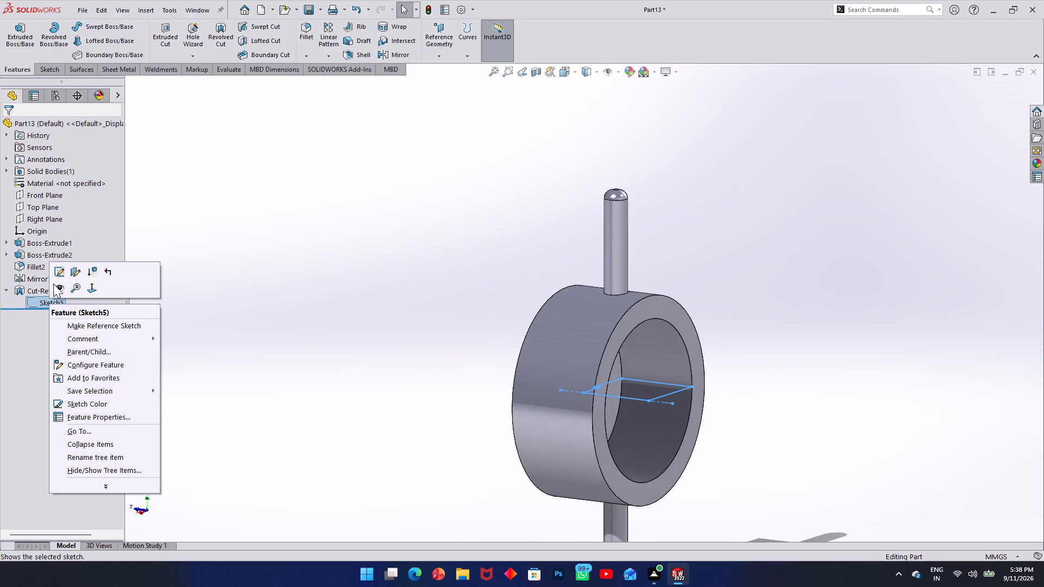
click(53, 284)
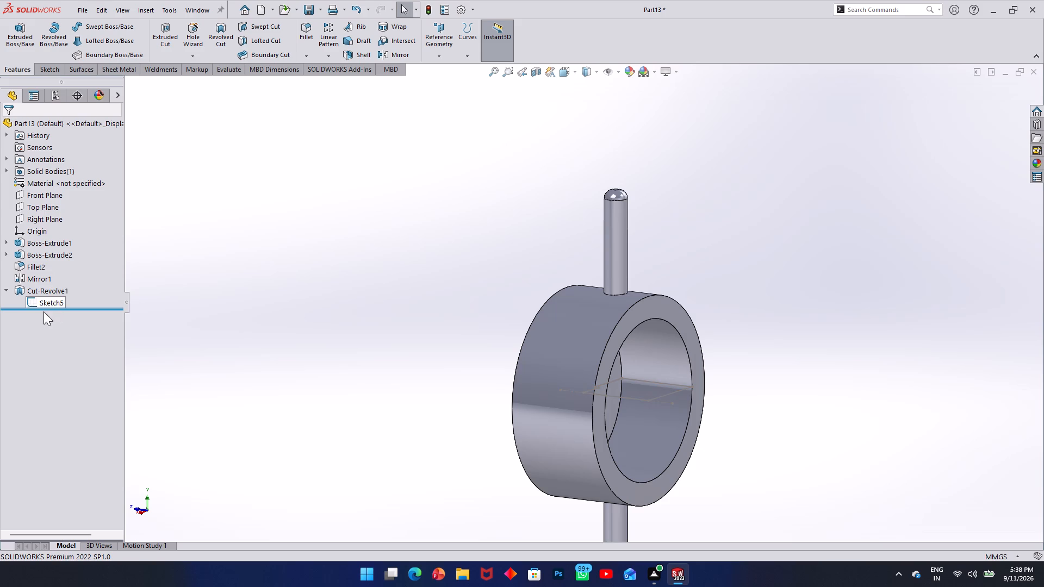
right_click(34, 305)
click(47, 290)
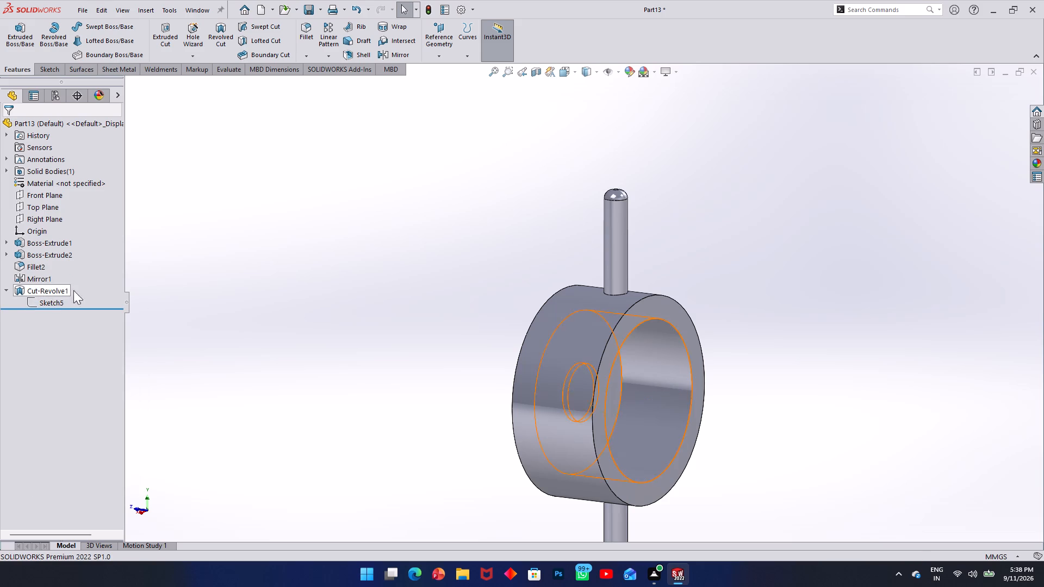
click(292, 294)
Start a sketch on the disc's closed flat face and draw a circle of about 17 mm diameter centred on the origin.
middle_drag(407, 262, 505, 296)
scroll(407, 261, up, 1)
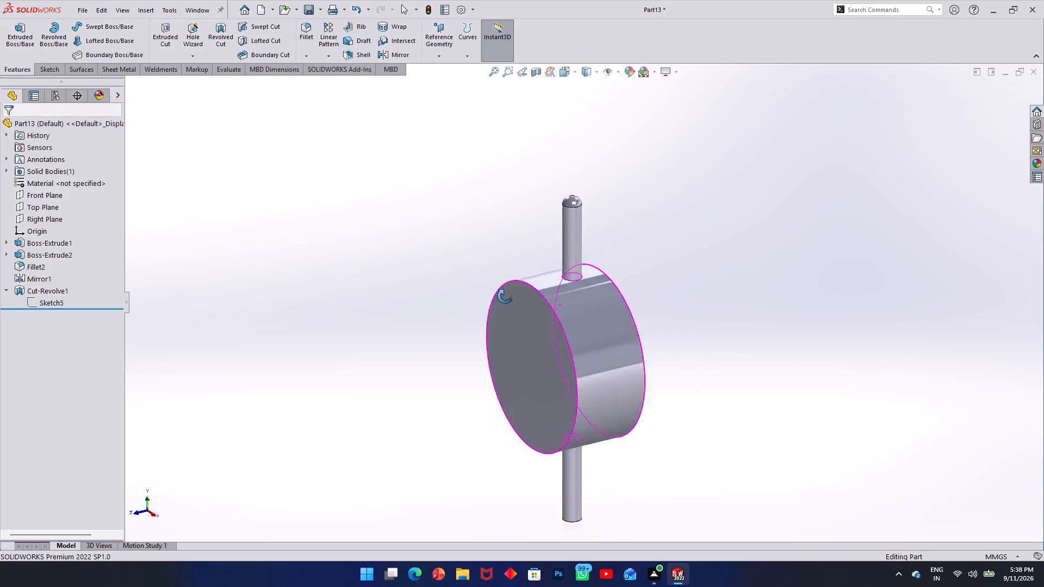
middle_drag(505, 296, 560, 286)
click(559, 341)
click(52, 71)
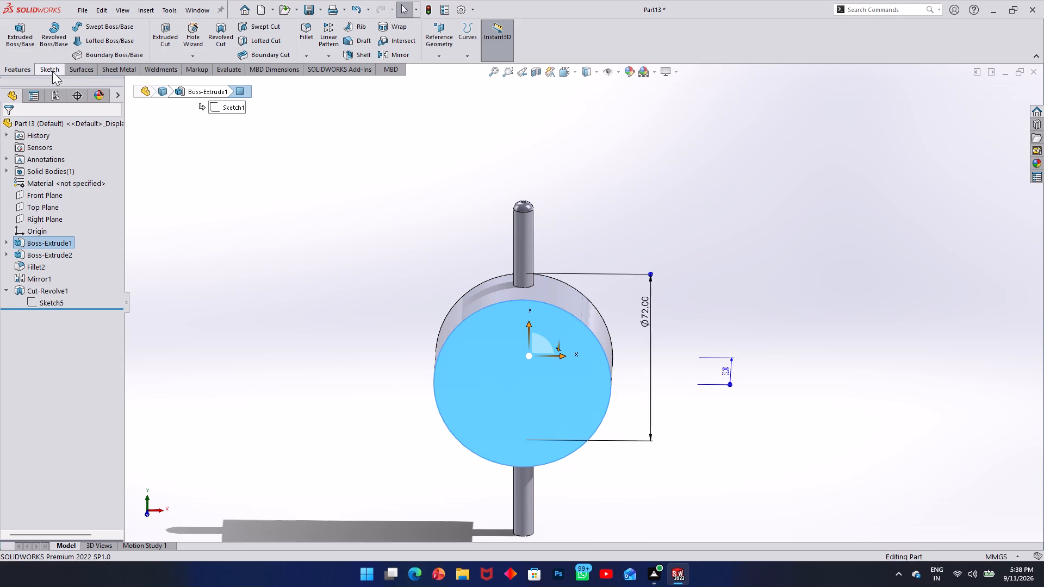
click(9, 23)
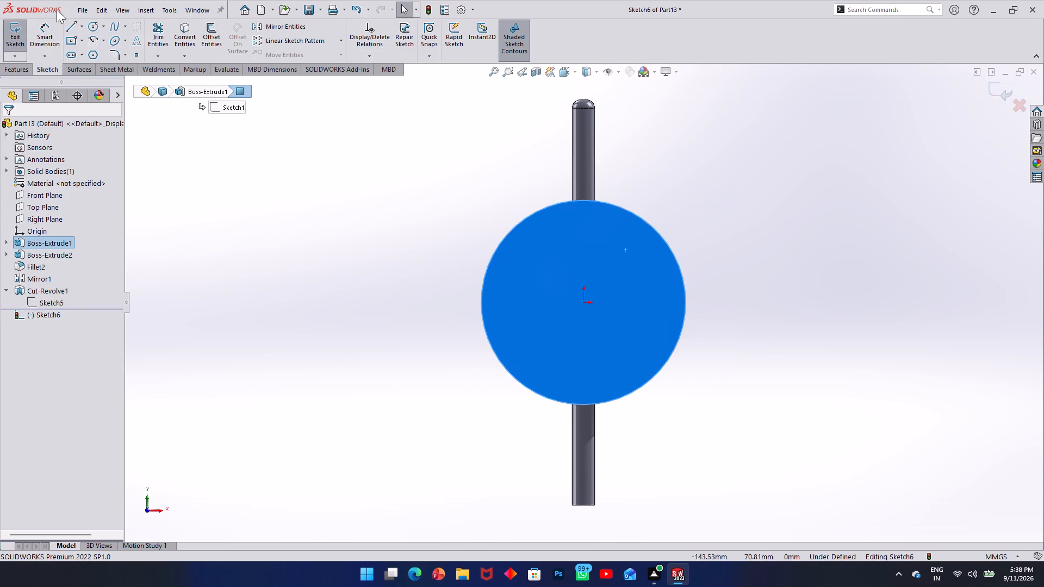
click(95, 26)
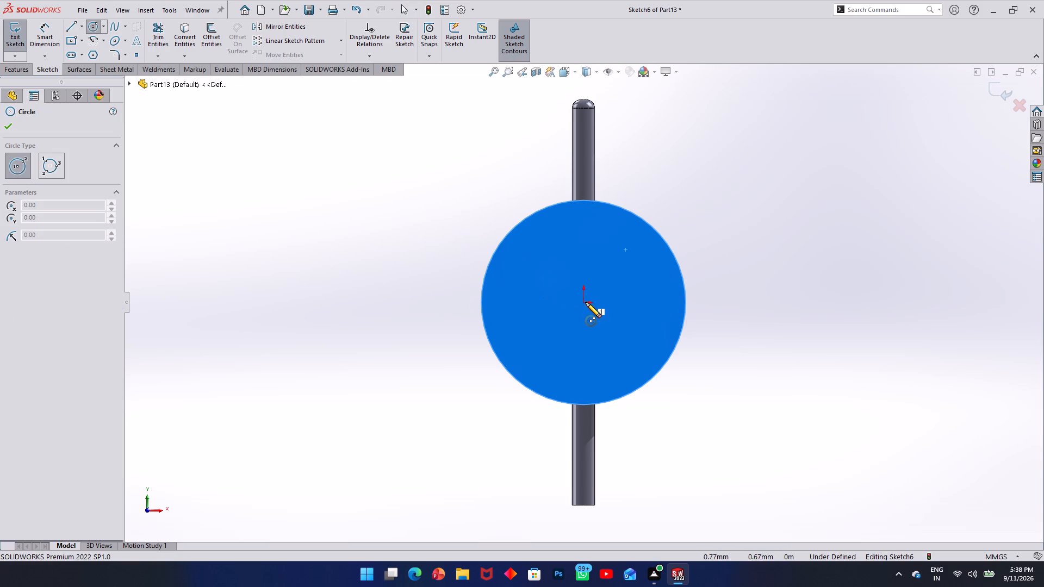
click(586, 302)
click(607, 307)
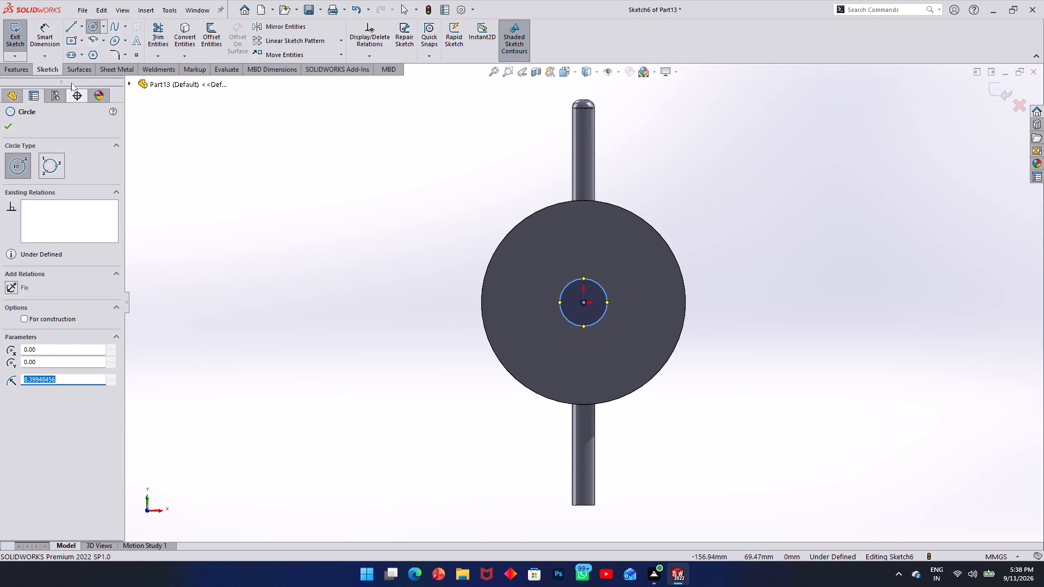
Dimension the circle's diameter as 16 mm and finish the sketch.
click(53, 33)
click(602, 289)
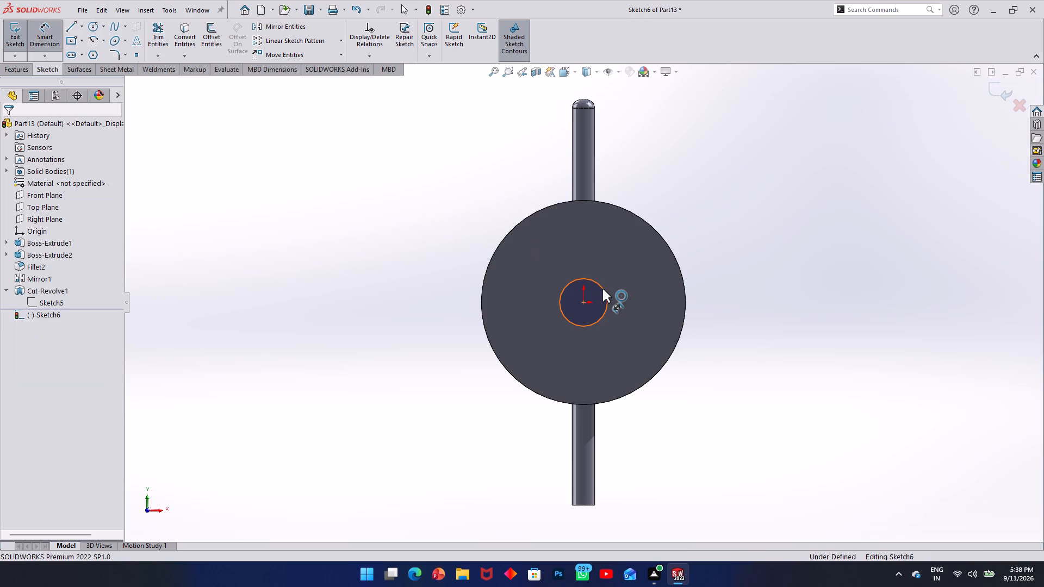
click(763, 311)
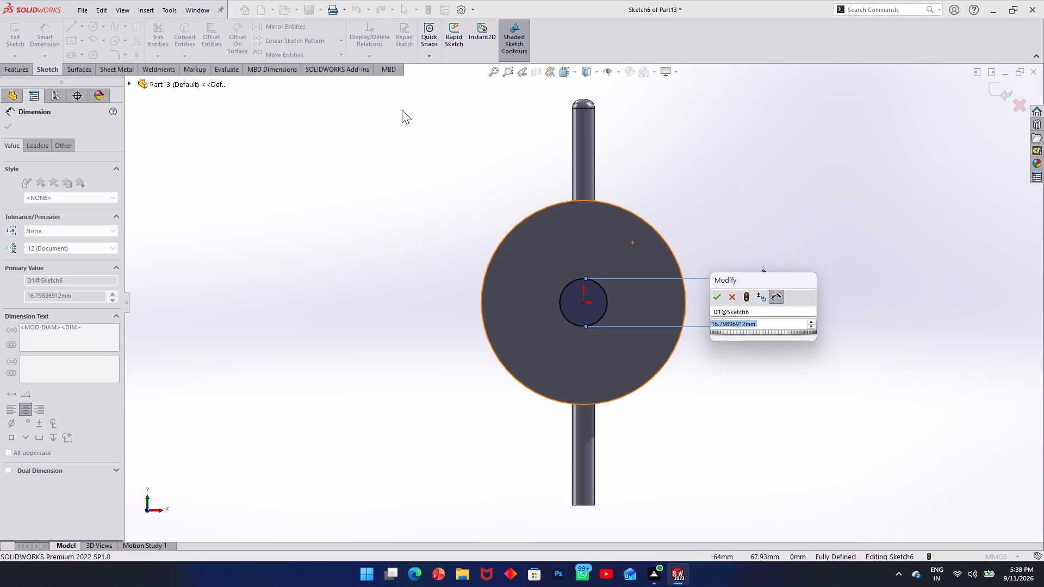
text(16)
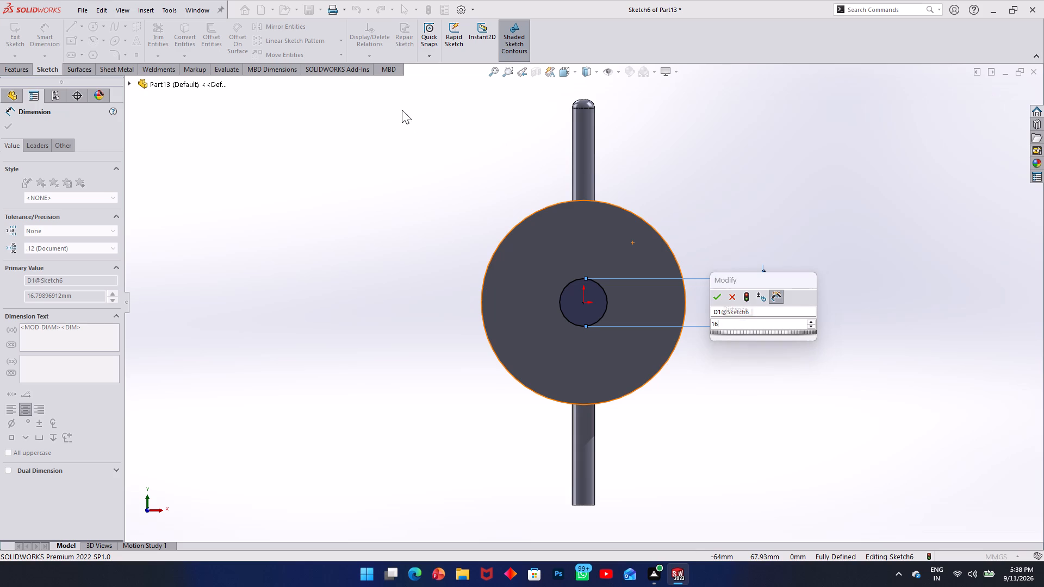
key(Return)
click(16, 41)
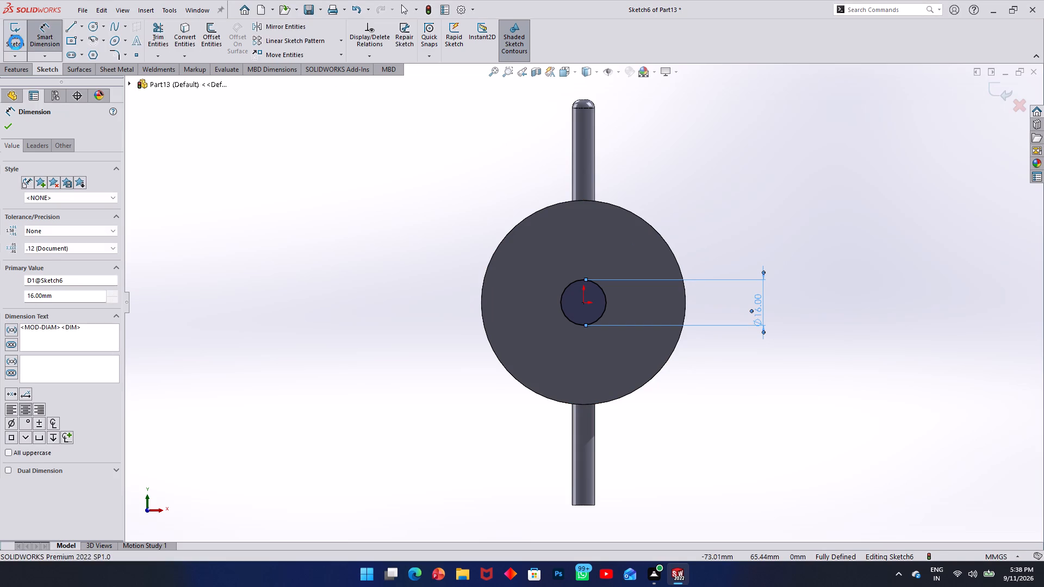
Make a blind Extruded Cut of the 16 mm circle, 6 mm deep into the disc.
click(18, 70)
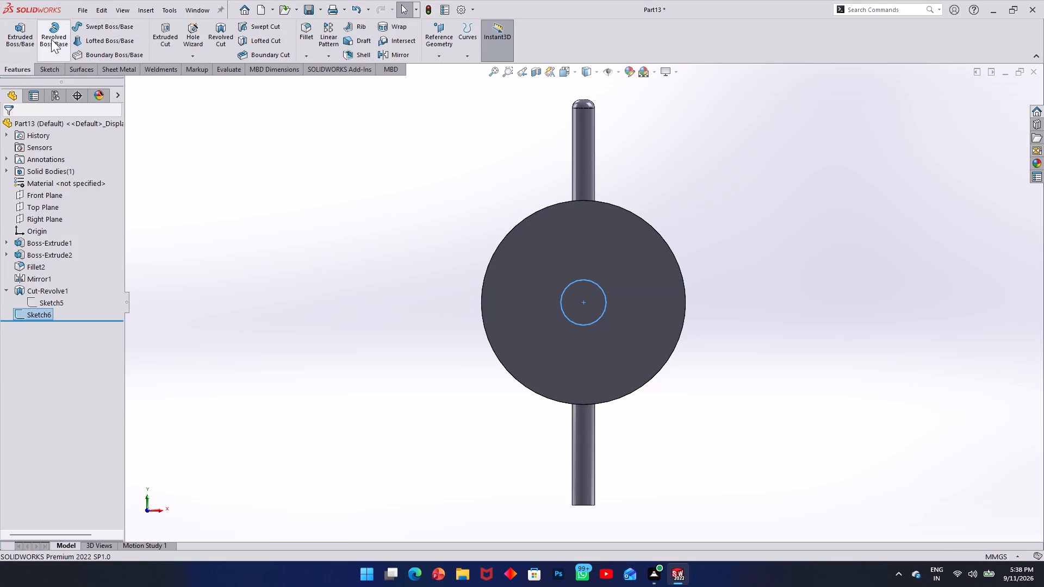
click(164, 38)
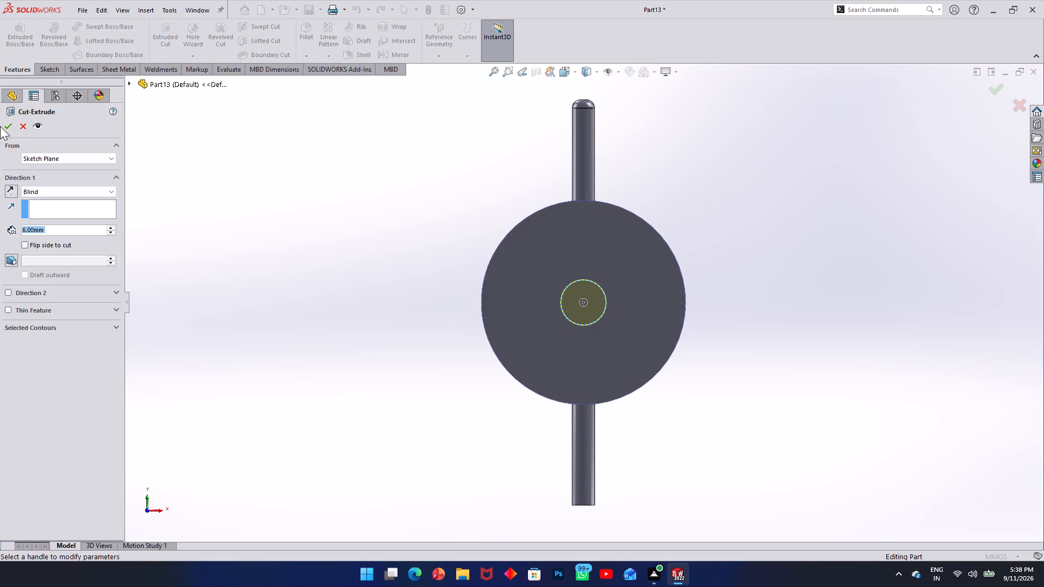
middle_drag(405, 254, 365, 253)
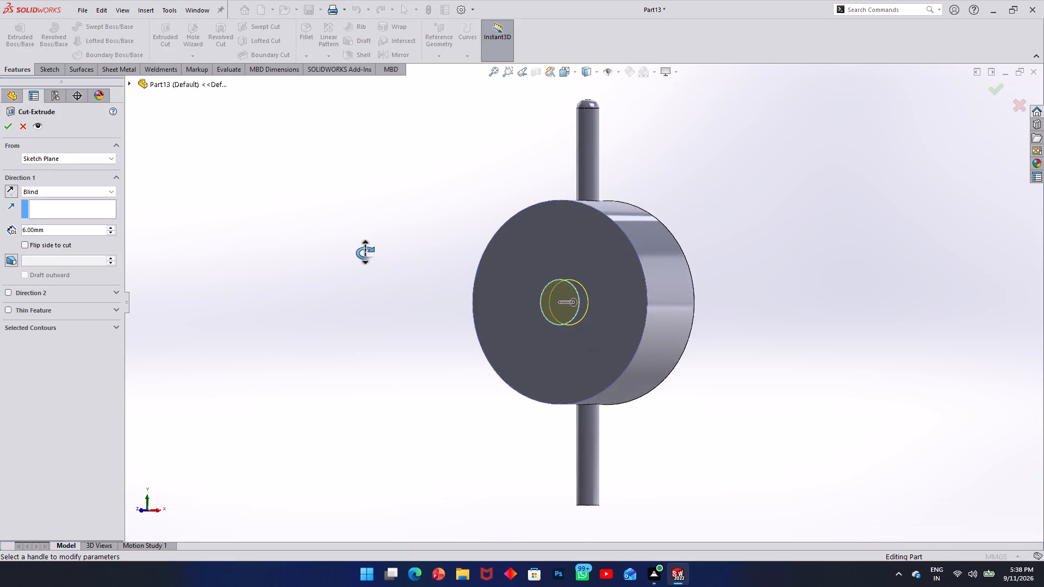
middle_drag(365, 253, 304, 257)
scroll(304, 257, up, 1)
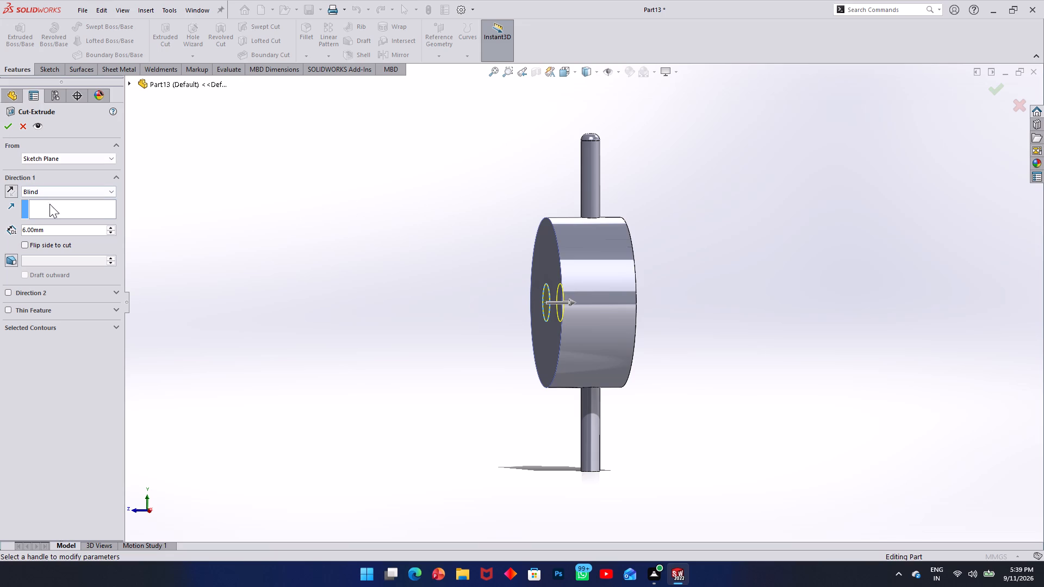
drag(51, 230, 6, 233)
key(6)
key(Return)
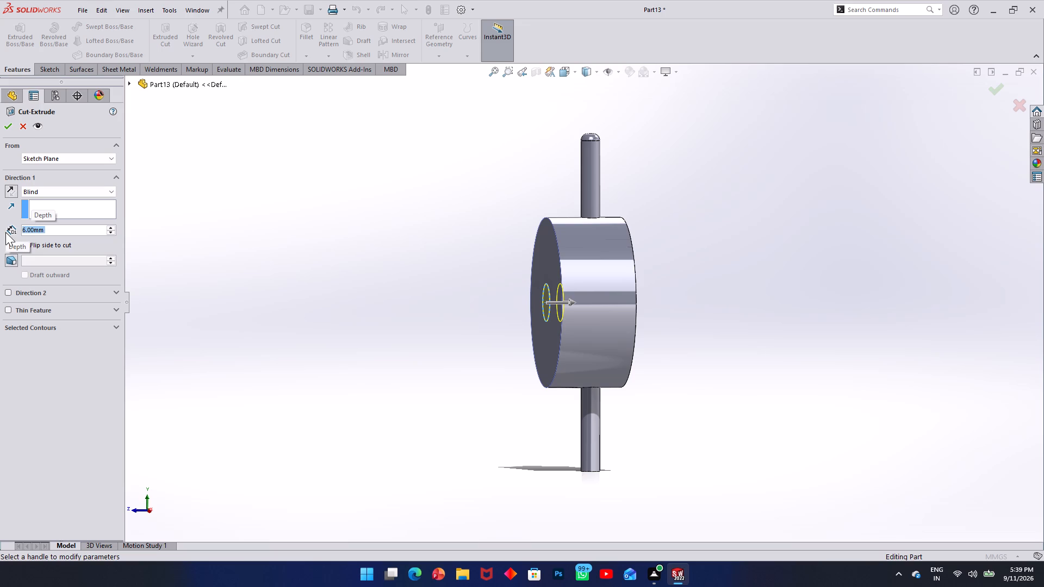
click(0, 127)
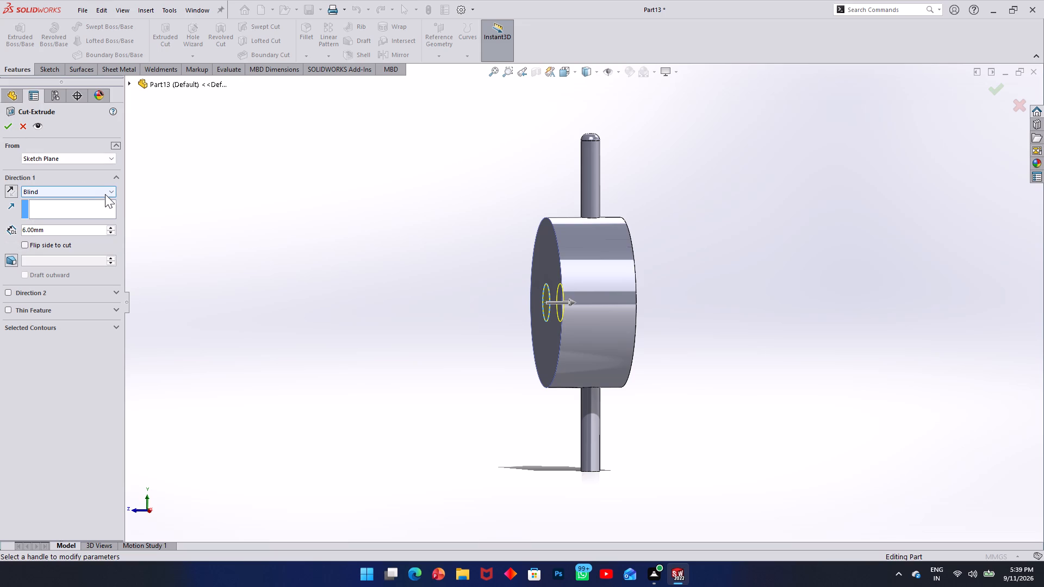
double_click(0, 127)
click(3, 126)
click(3, 126)
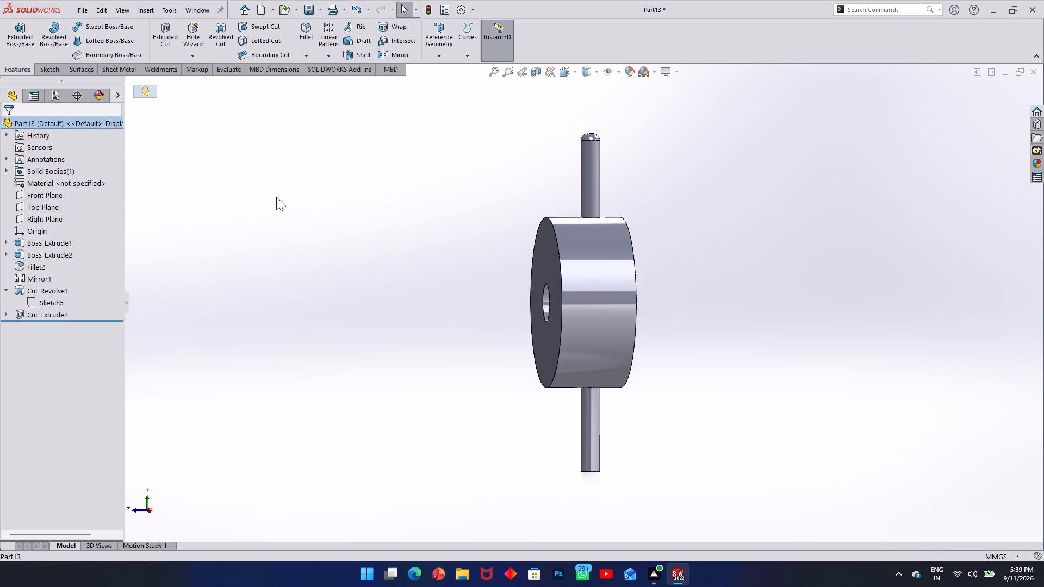
Examine the part's central hole, stepped recess and radial pins by orbiting it and using the standard and isometric views.
middle_drag(278, 197, 164, 190)
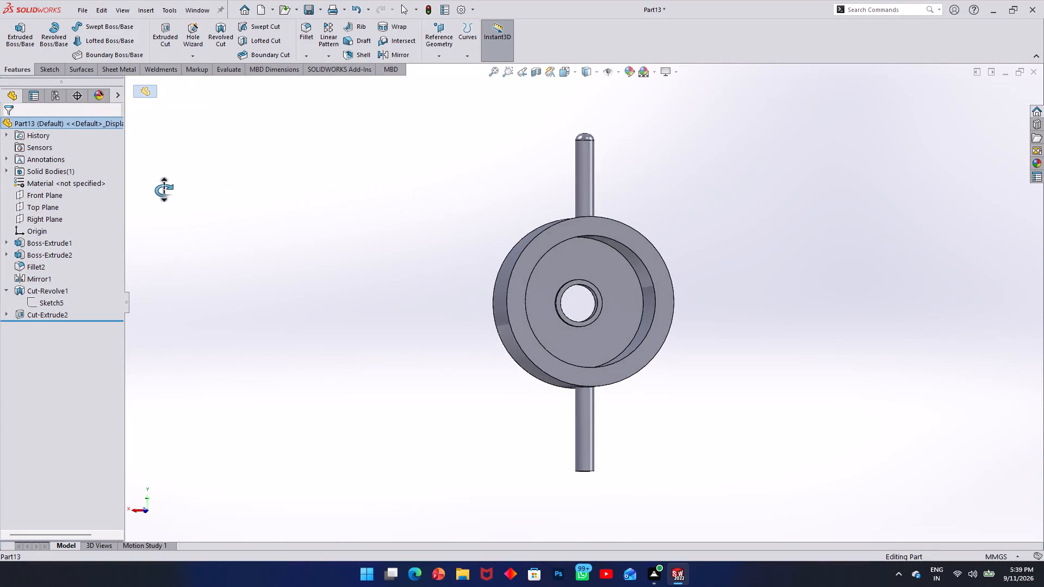
middle_drag(164, 190, 152, 116)
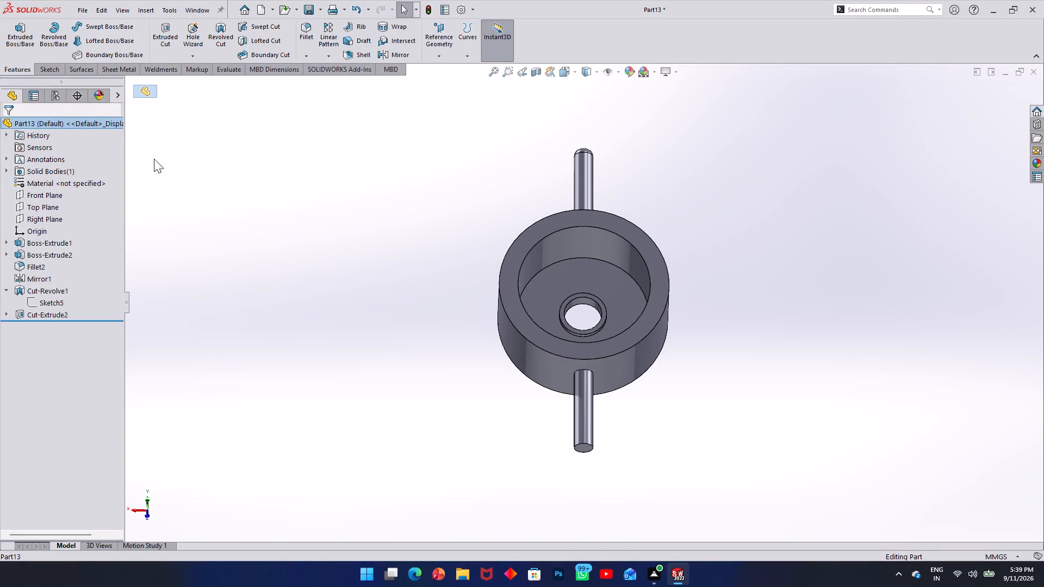
middle_drag(436, 296, 591, 304)
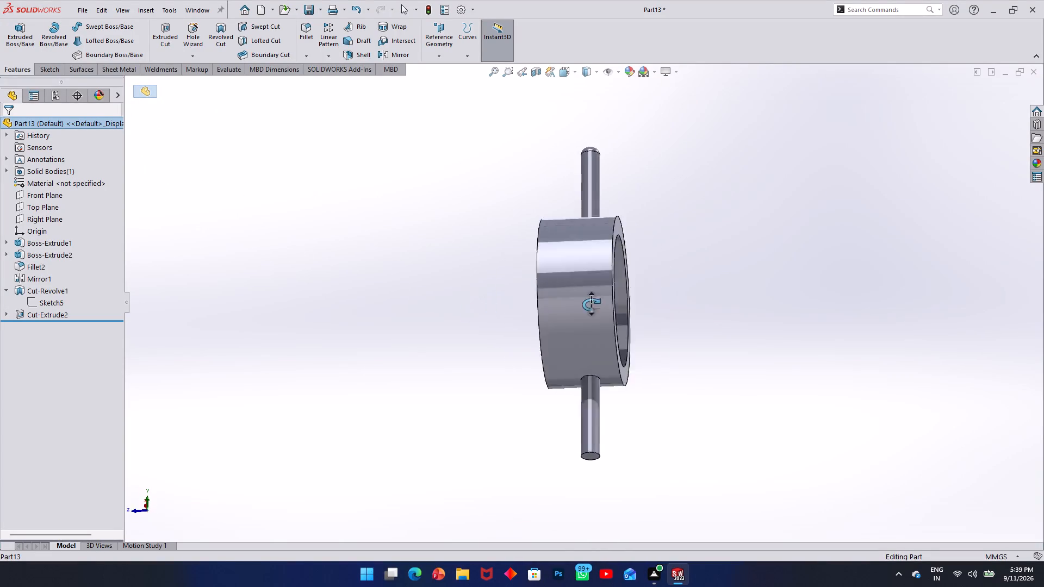
middle_drag(591, 304, 579, 367)
scroll(579, 367, up, 1)
scroll(591, 233, down, 1)
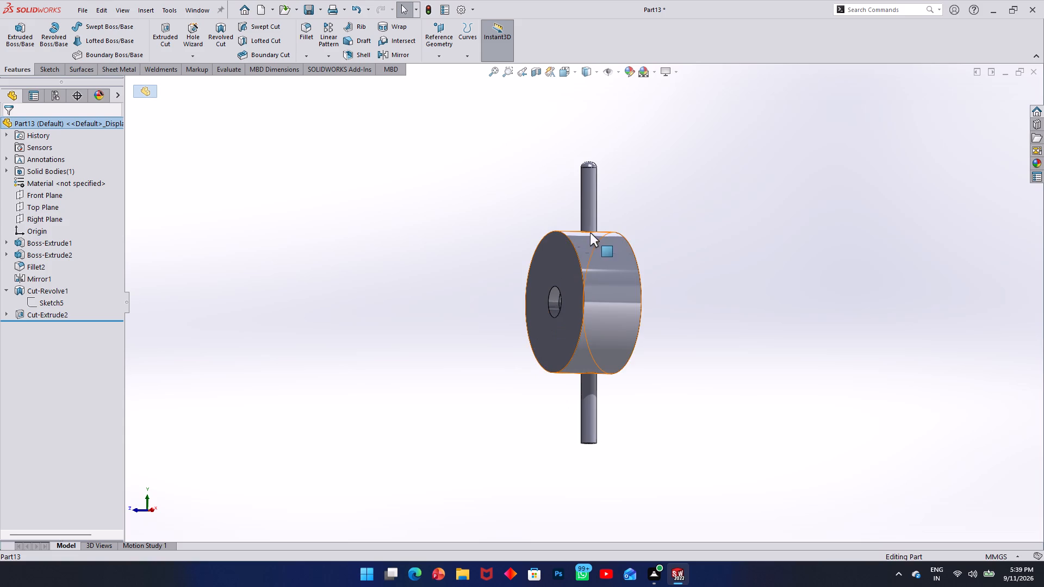
key(ctrl+8)
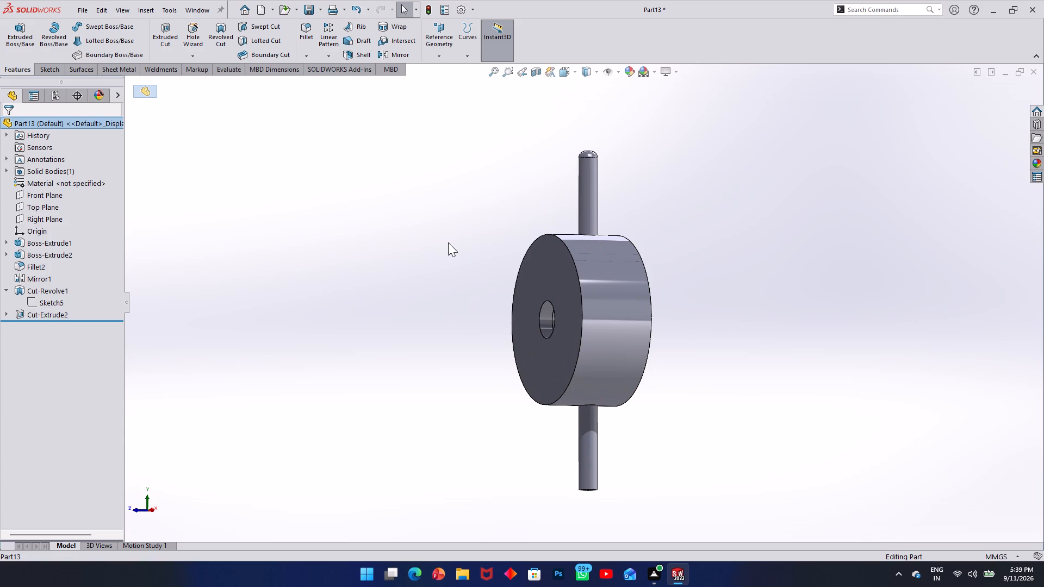
key(ctrl+7)
key(ctrl+6)
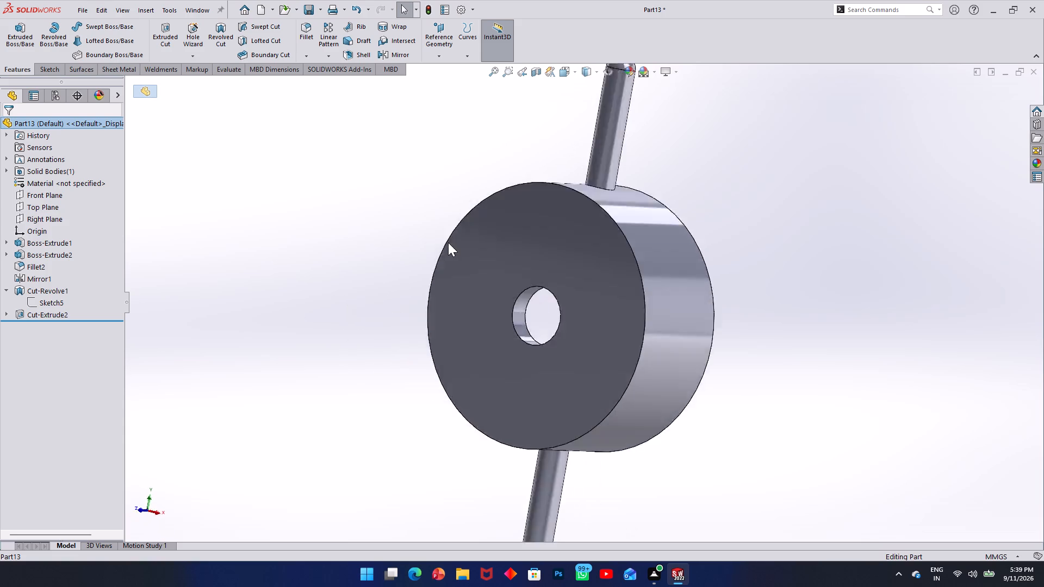
key(ctrl+5)
key(ctrl+4)
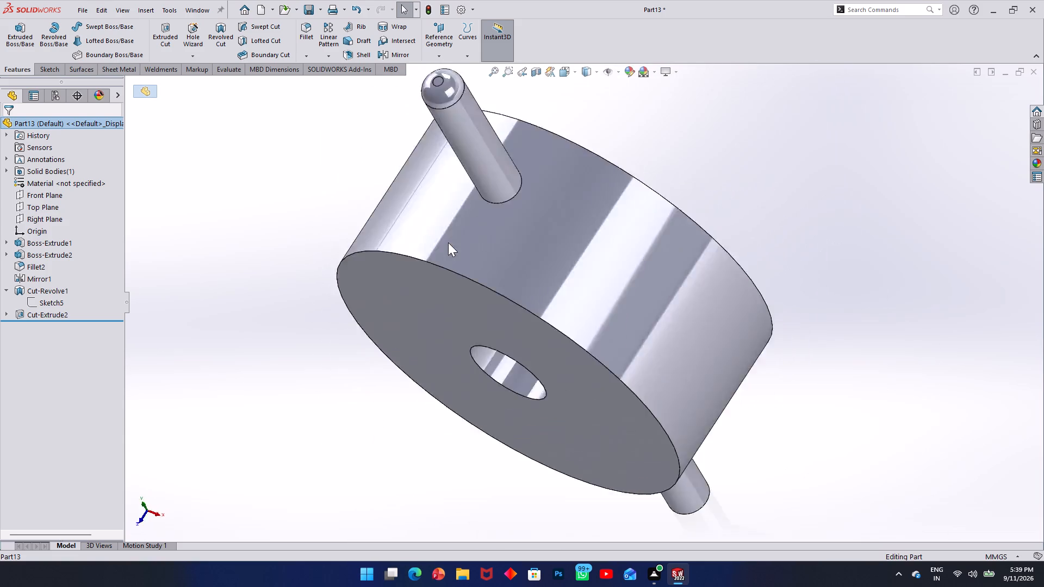
key(ctrl+2)
key(ctrl+3)
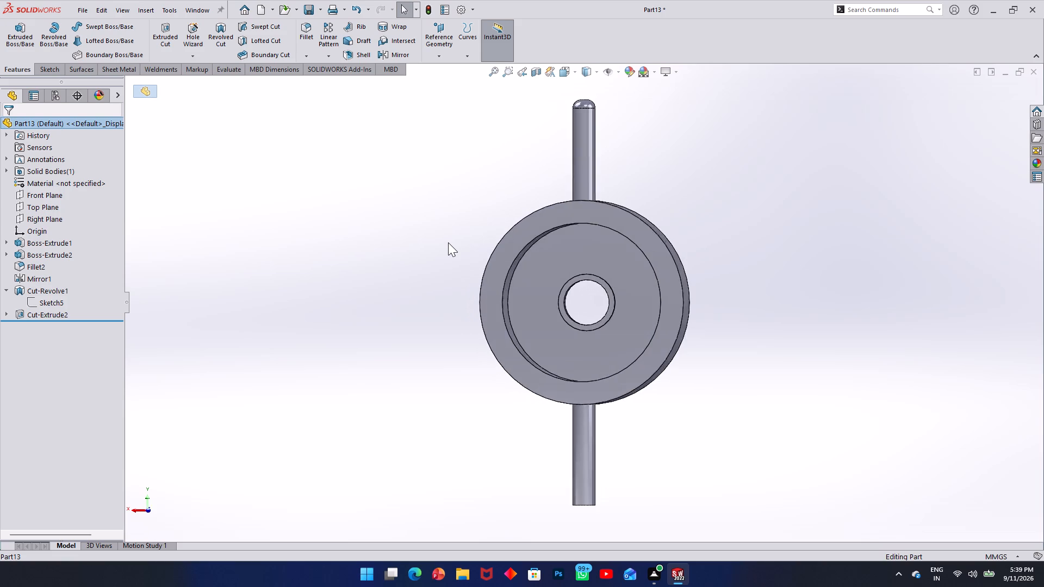
key(ctrl+4)
key(ctrl+8)
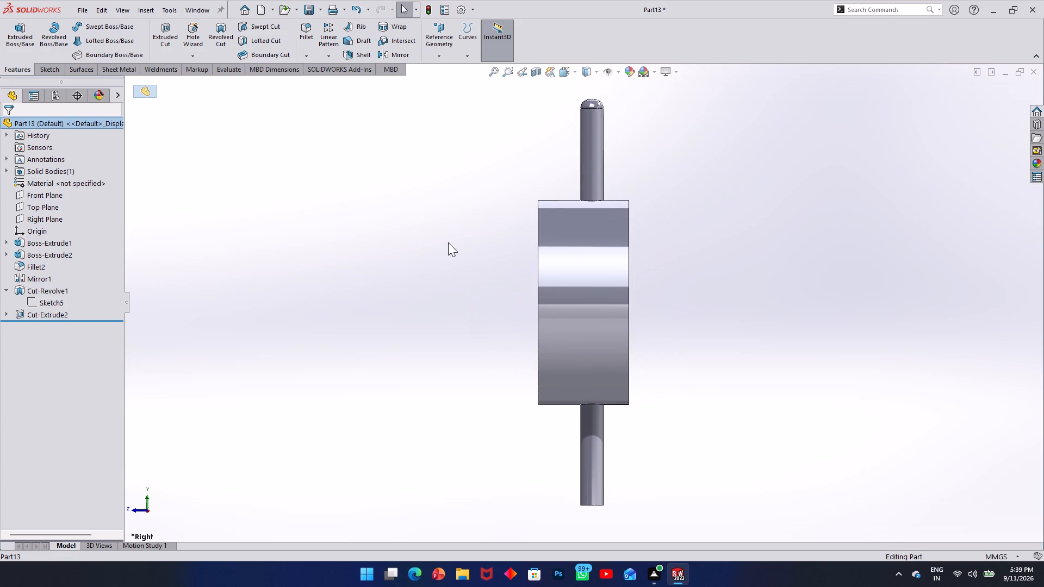
key(ctrl+9)
key(ctrl+6)
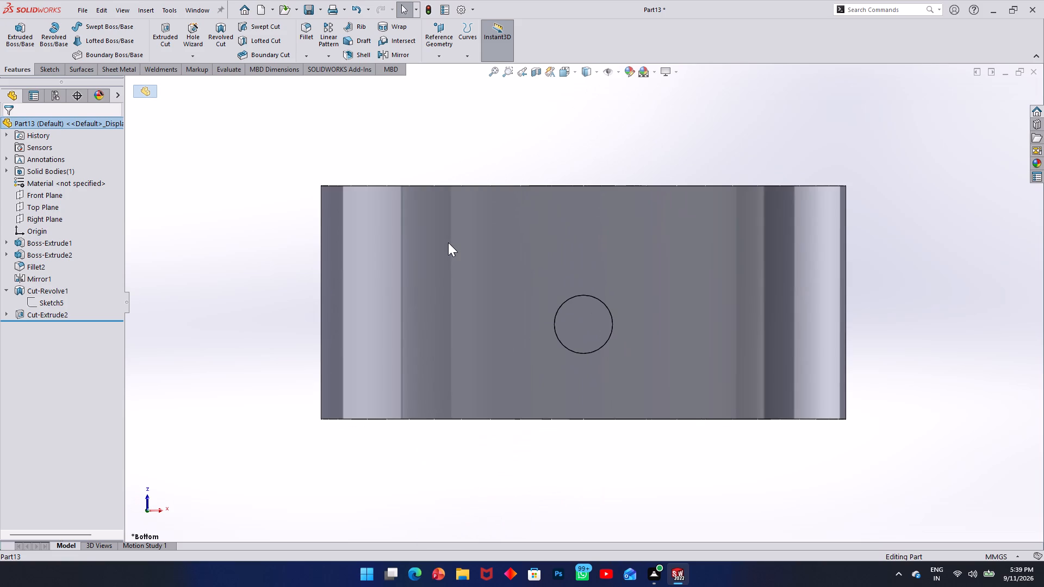
Examine the part's exterior and its interior recess, using a temporary section view on the Front, Top and Right planes without keeping it.
middle_drag(612, 277, 558, 323)
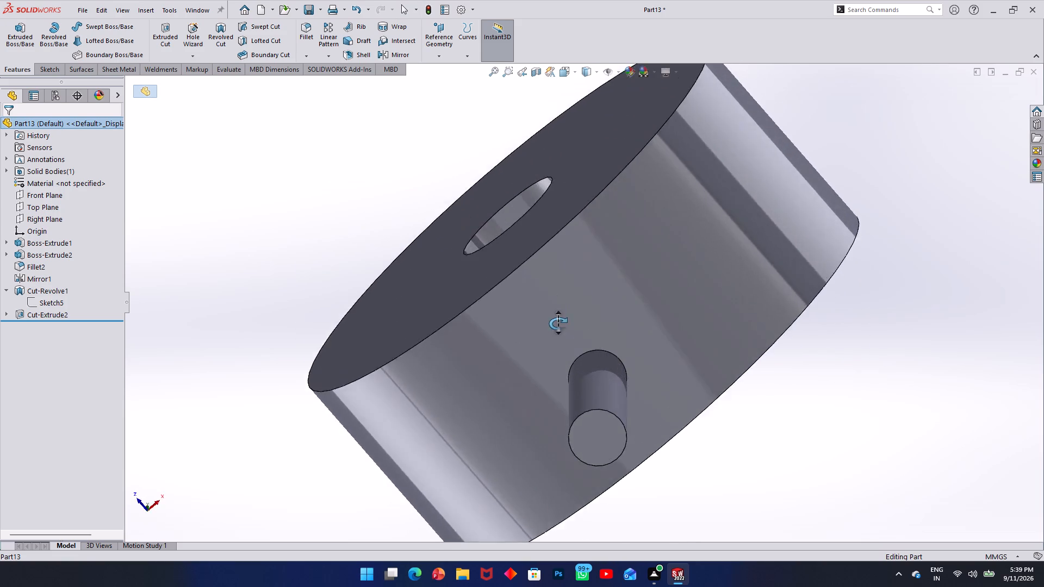
middle_drag(558, 323, 548, 451)
scroll(548, 451, up, 6)
middle_drag(598, 322, 560, 389)
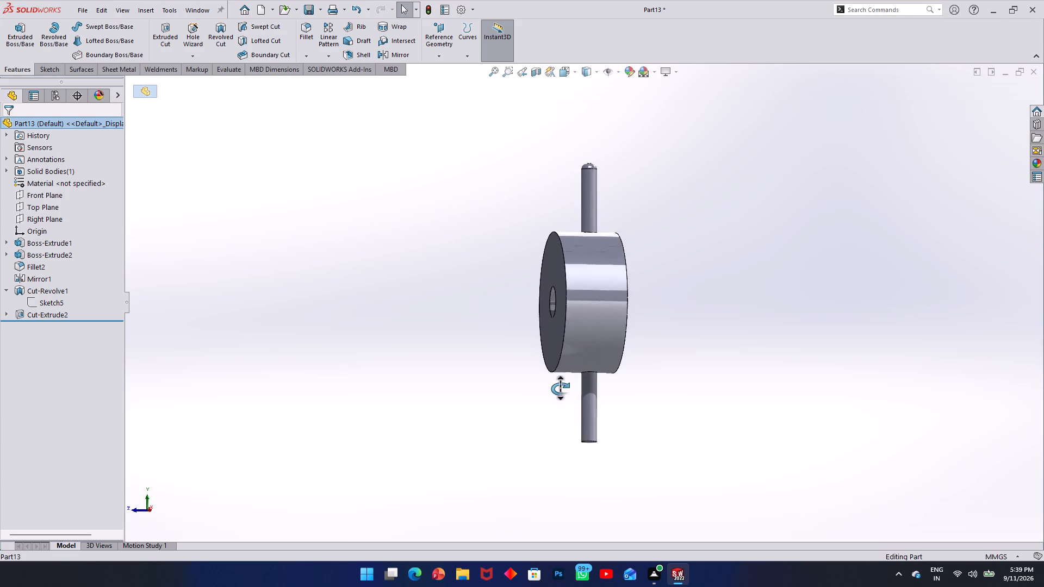
middle_drag(560, 389, 547, 416)
scroll(547, 416, up, 1)
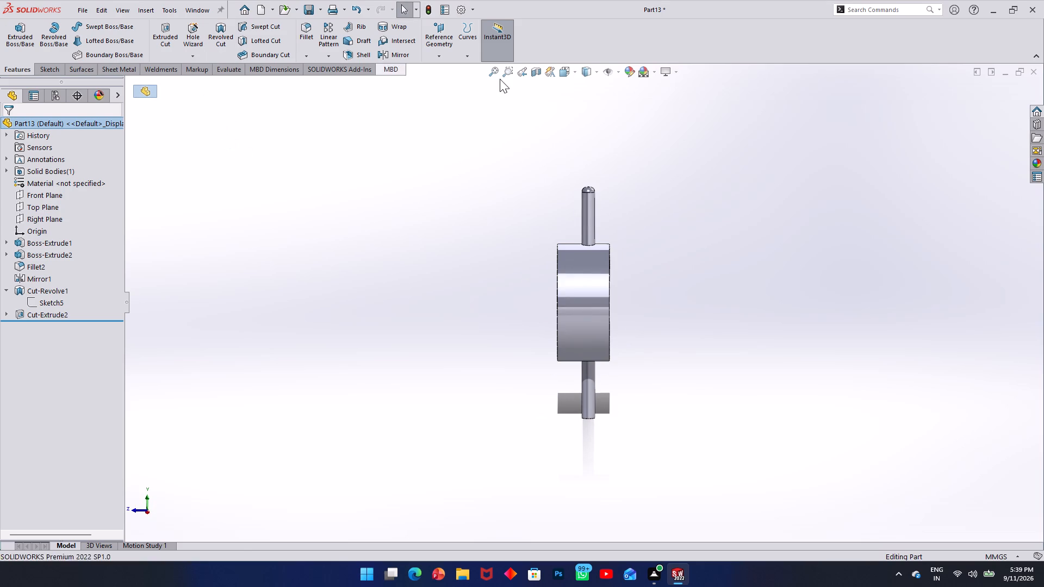
click(536, 74)
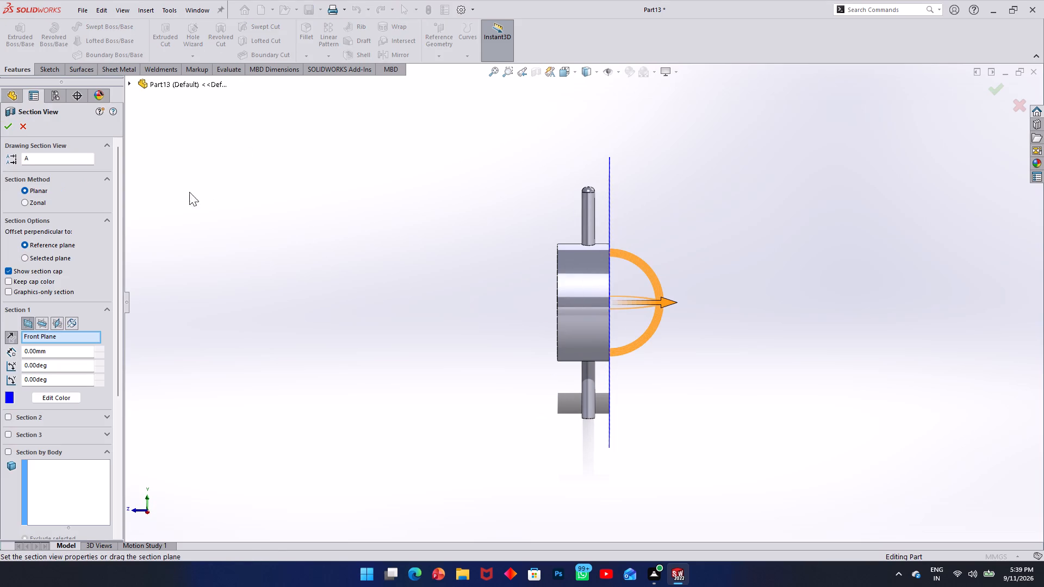
click(39, 320)
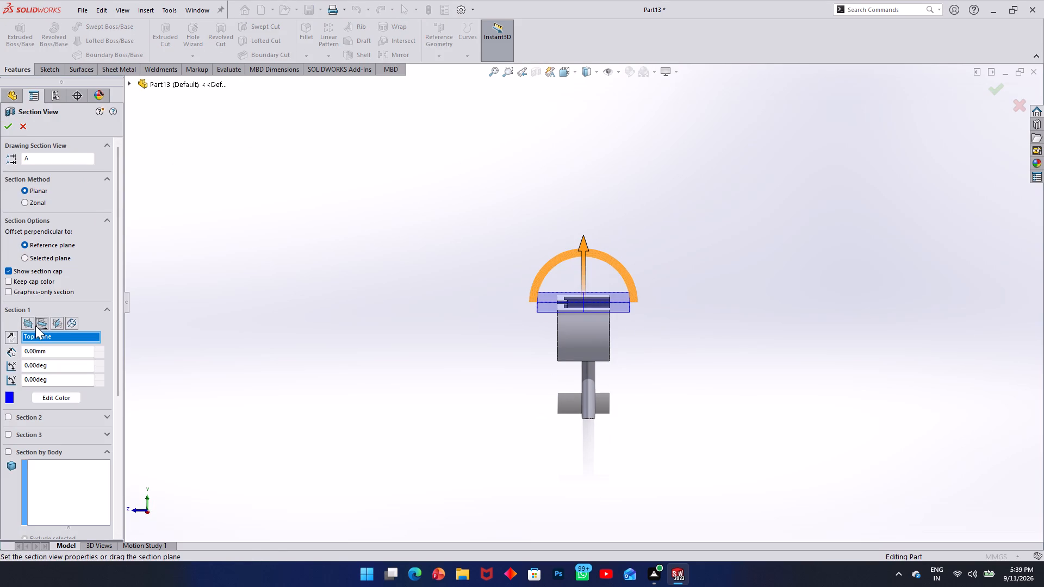
click(35, 326)
click(29, 324)
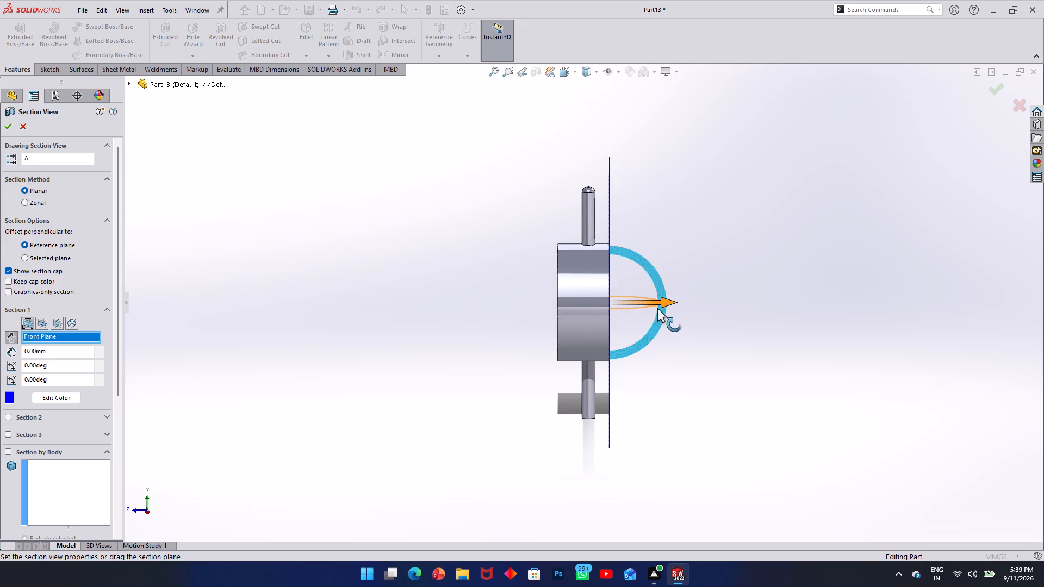
drag(658, 305, 641, 308)
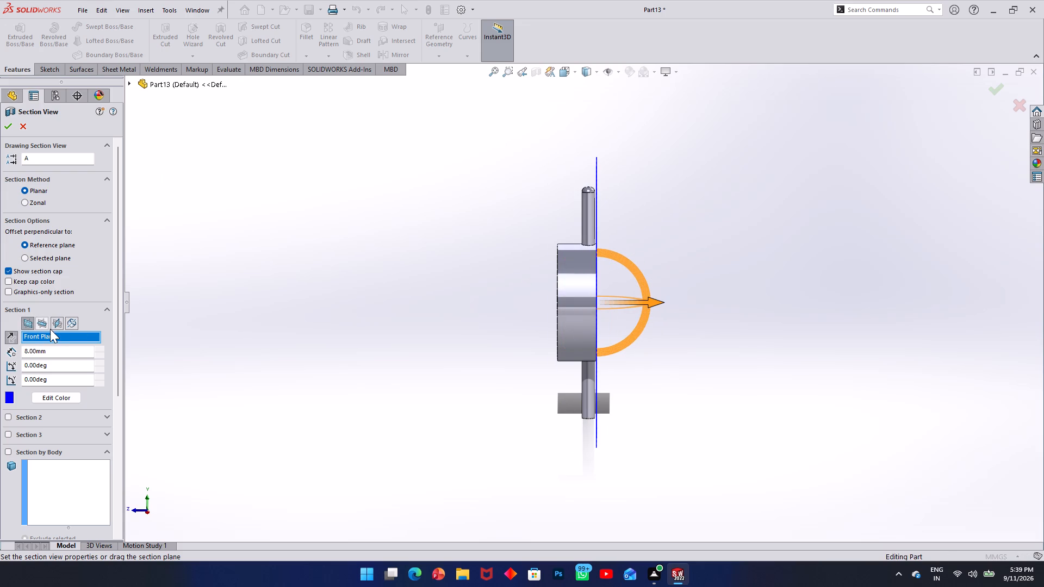
click(58, 324)
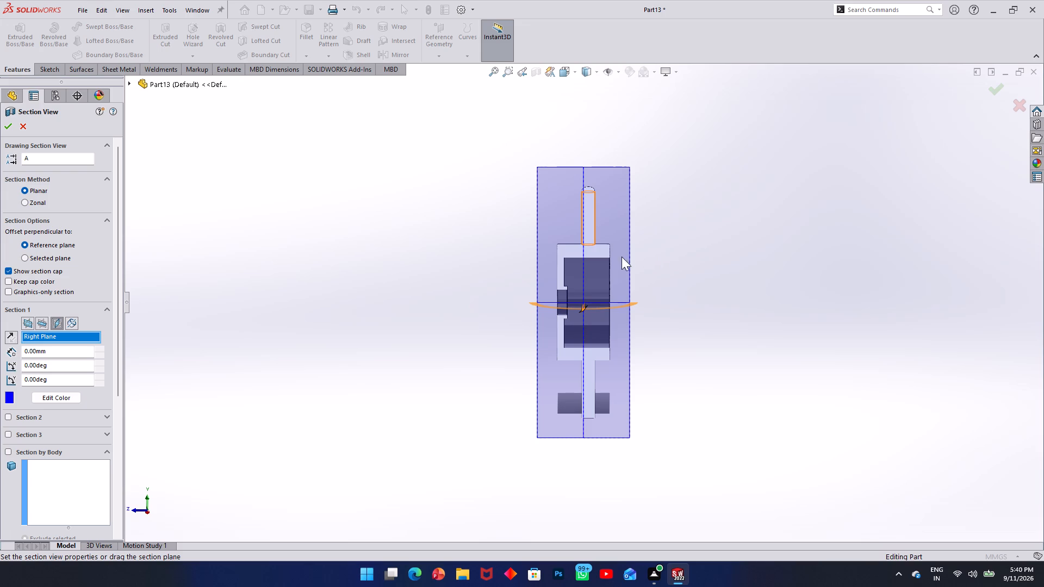
click(18, 129)
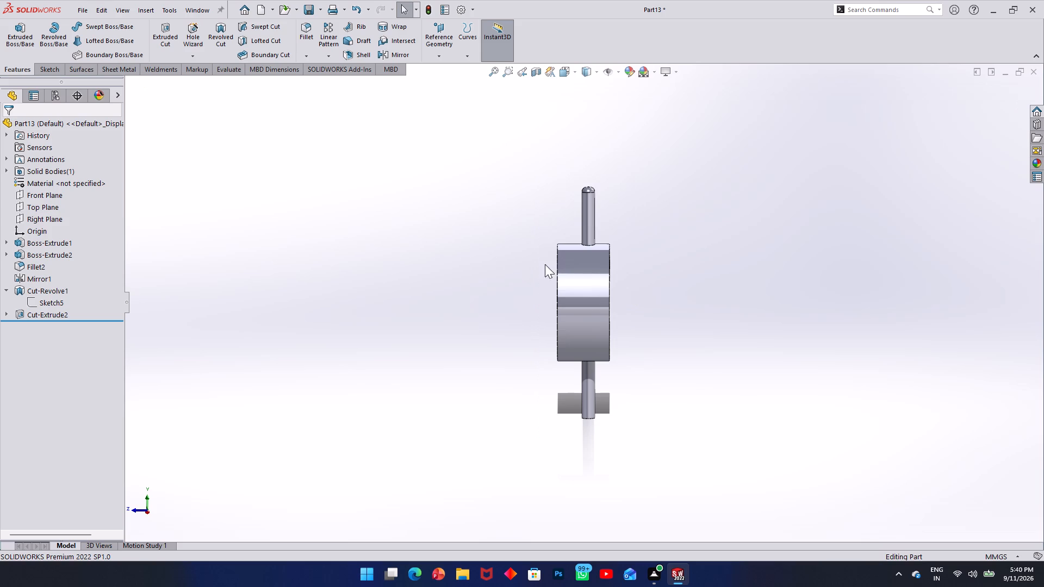
middle_drag(567, 266, 432, 229)
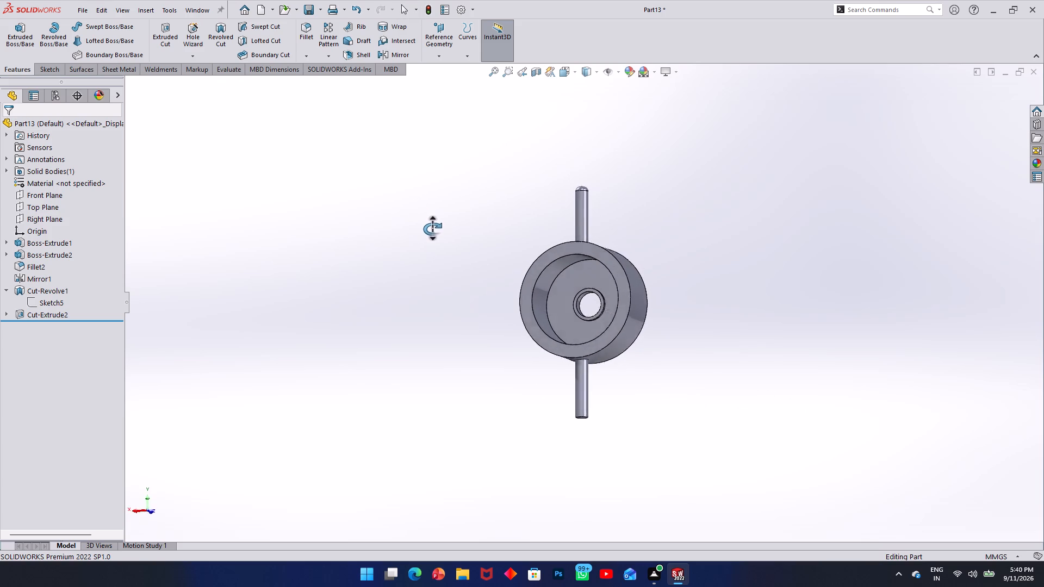
middle_drag(432, 229, 454, 245)
middle_drag(462, 177, 588, 191)
scroll(587, 192, up, 1)
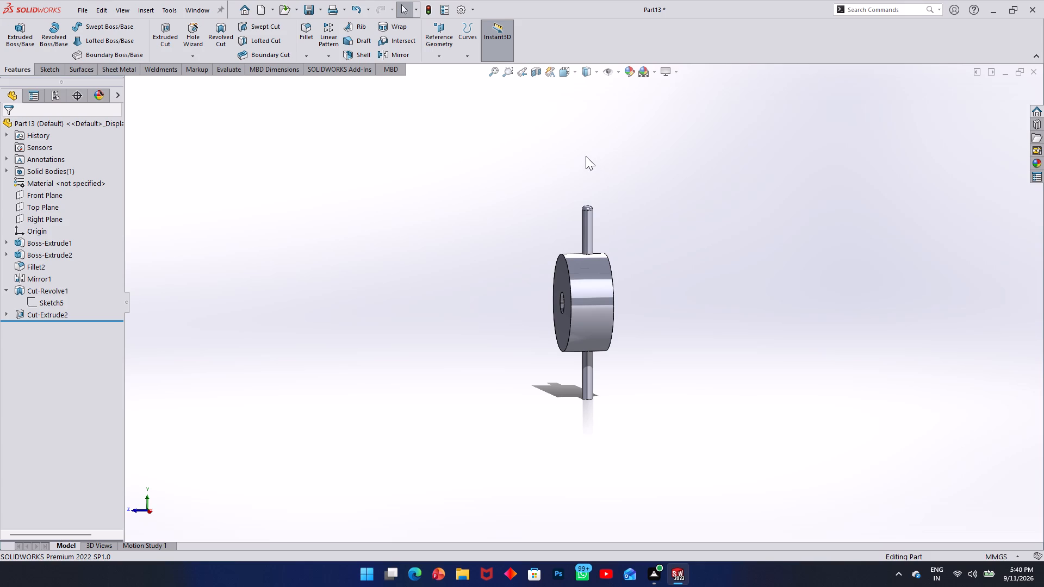
Save the part as "capstan handle" in the milling jig folder.
key(ctrl+s)
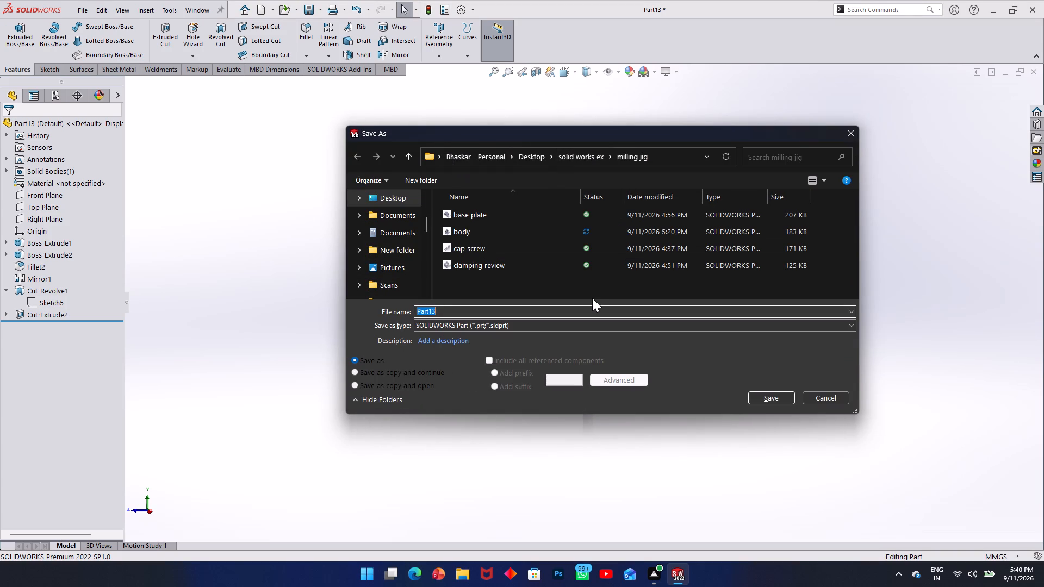
key(BackSpace)
text(ca)
text(psta)
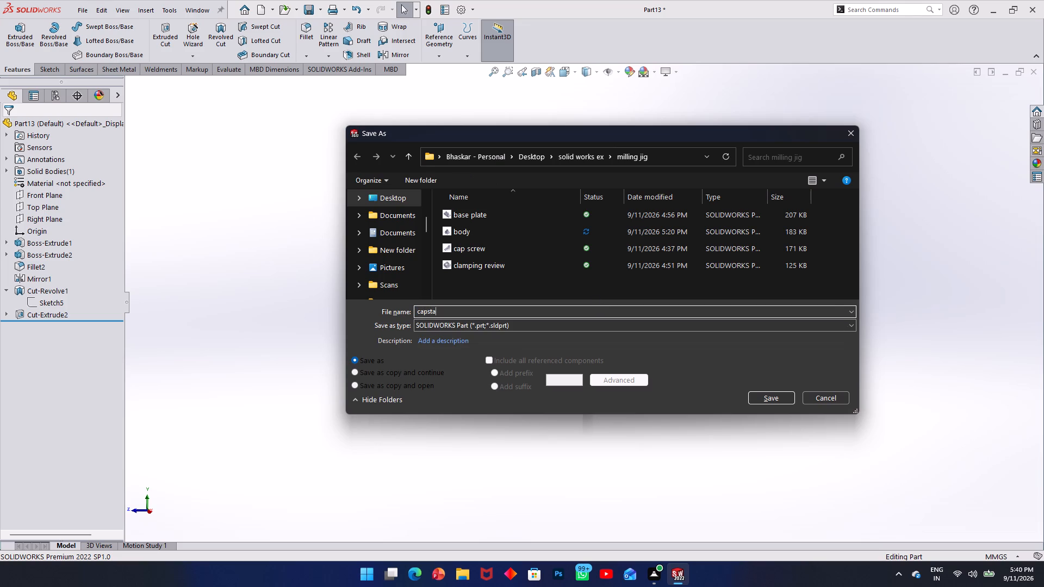
text(n handle)
click(776, 396)
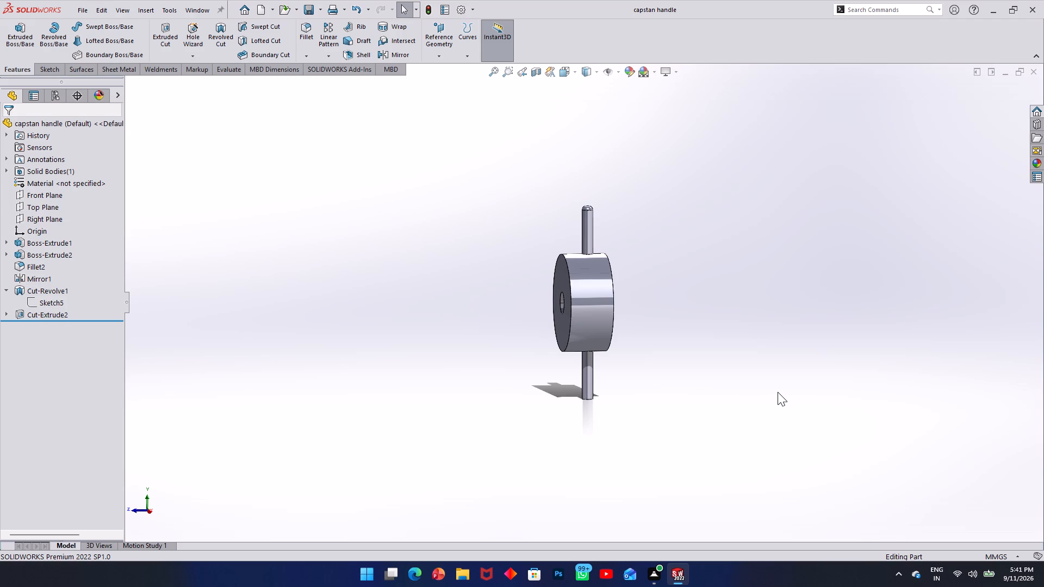
click(88, 11)
click(432, 153)
key(ctrl+s)
Create a new part document.
click(91, 8)
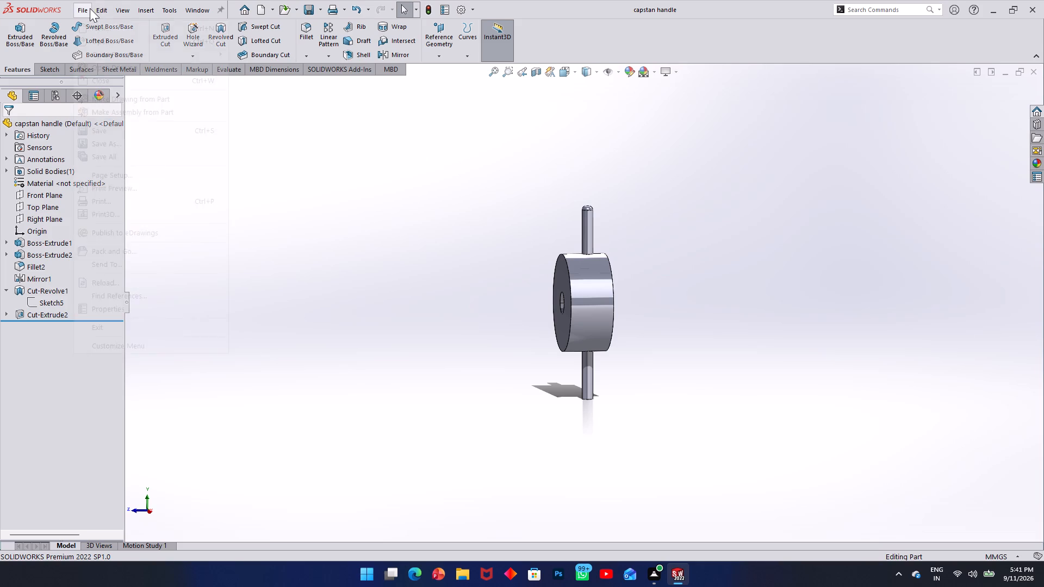
click(86, 24)
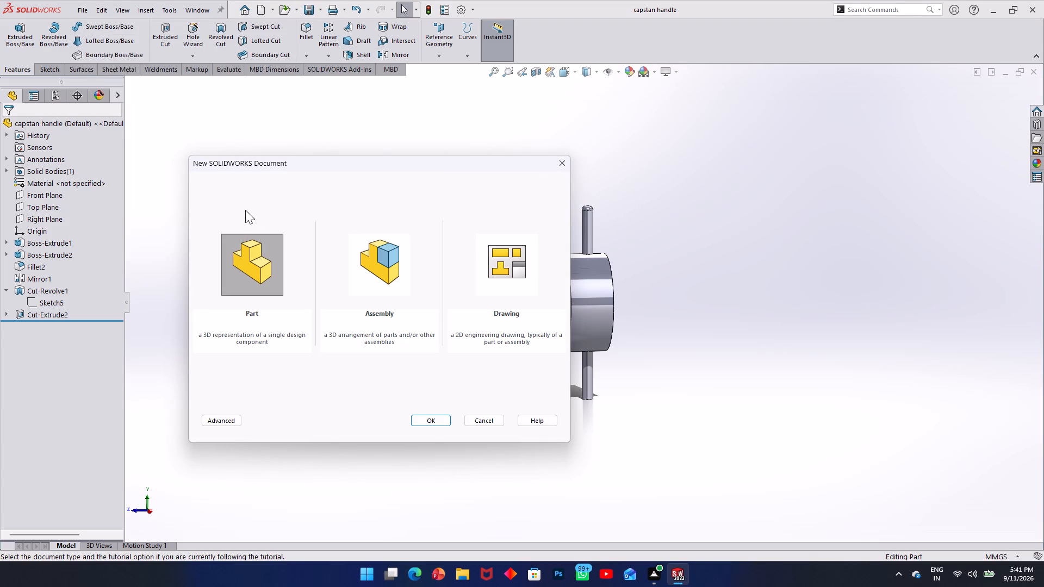
click(251, 246)
click(422, 417)
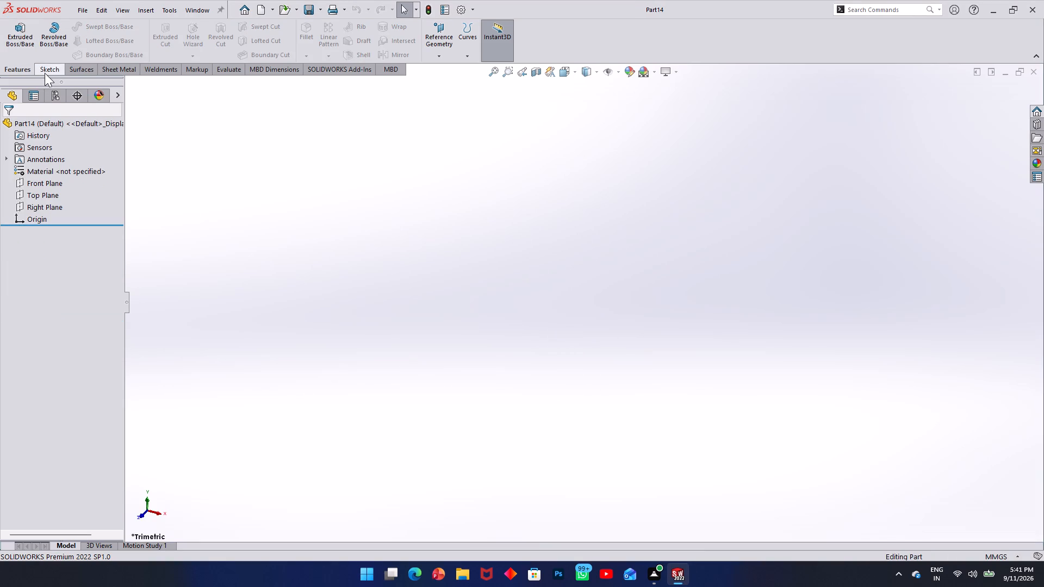
Start a sketch on the Top Plane and draw a vertical centerline and a horizontal one about 308 mm long, crossing at the origin.
click(44, 69)
click(18, 28)
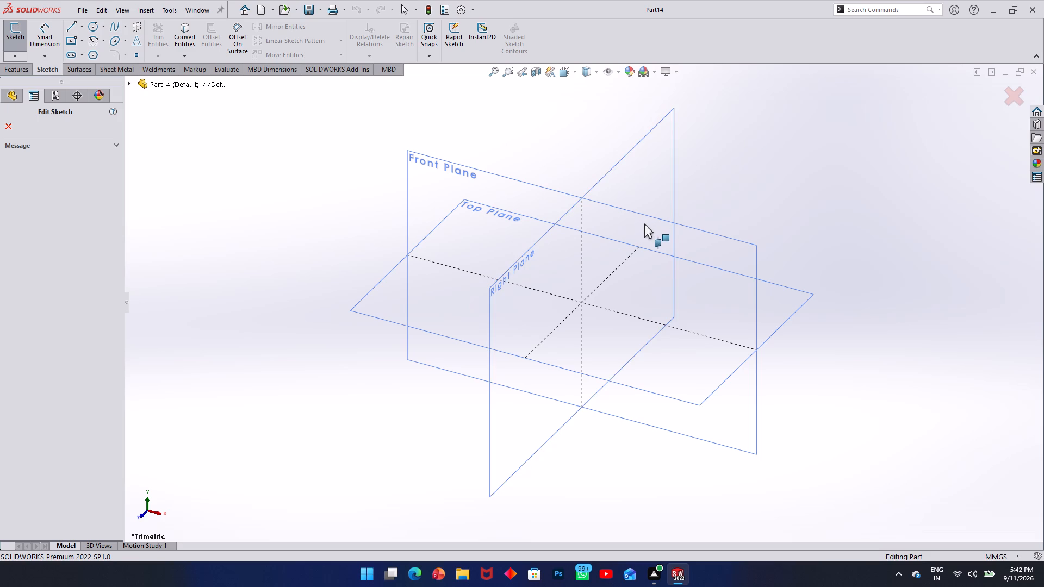
click(638, 372)
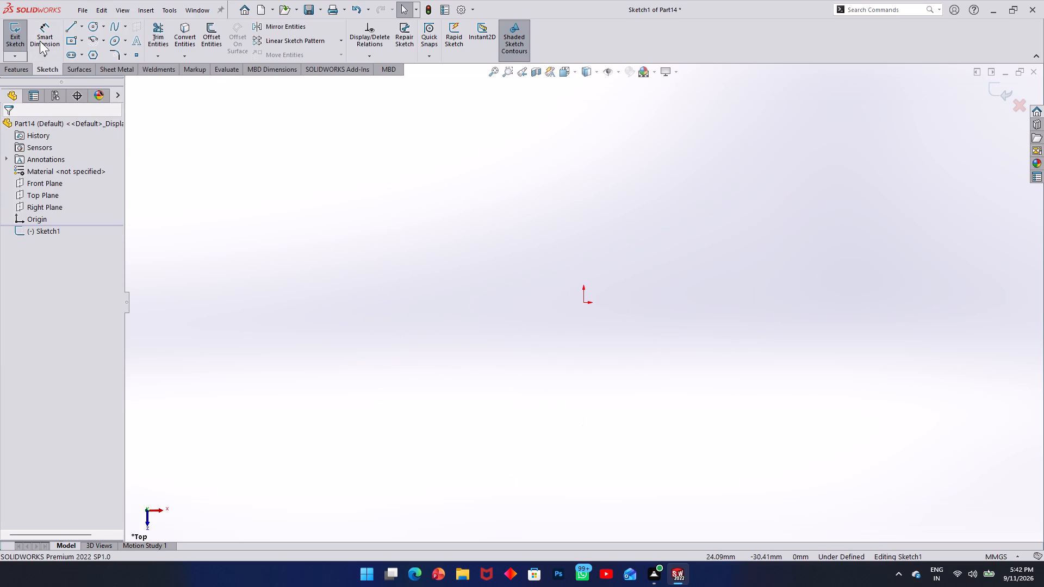
click(85, 28)
click(84, 48)
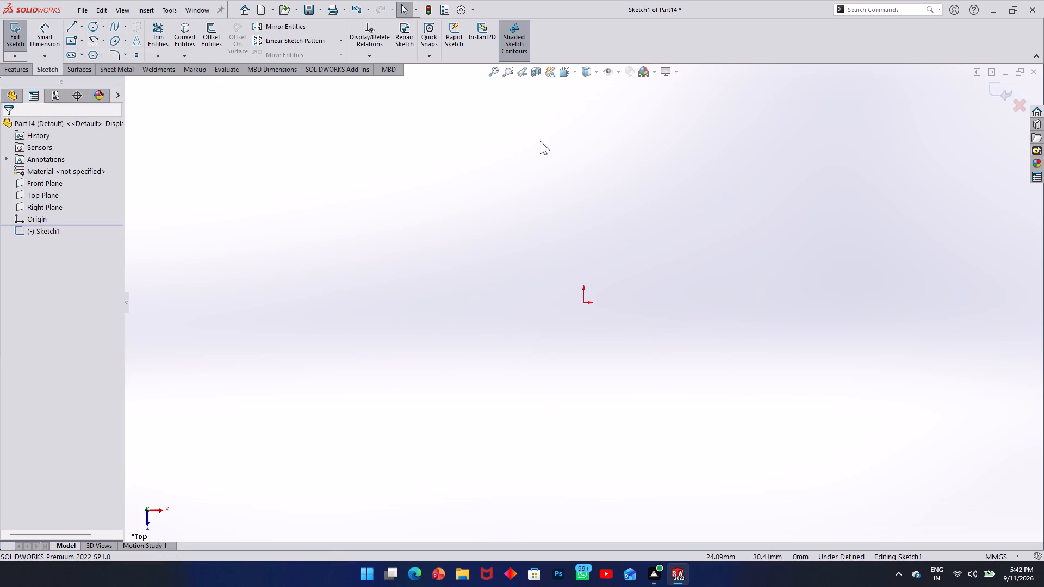
click(586, 100)
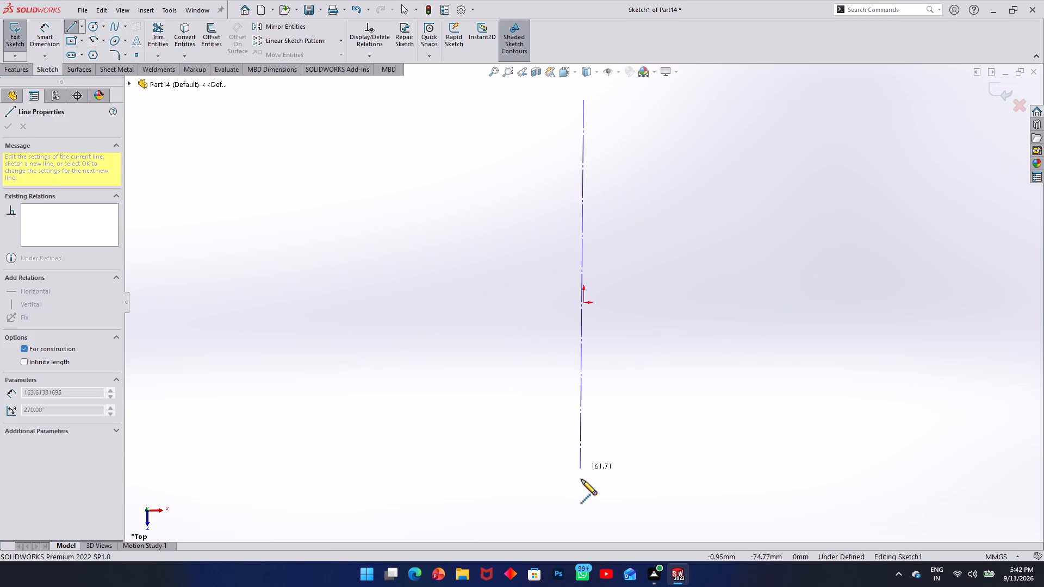
click(582, 496)
key(Escape)
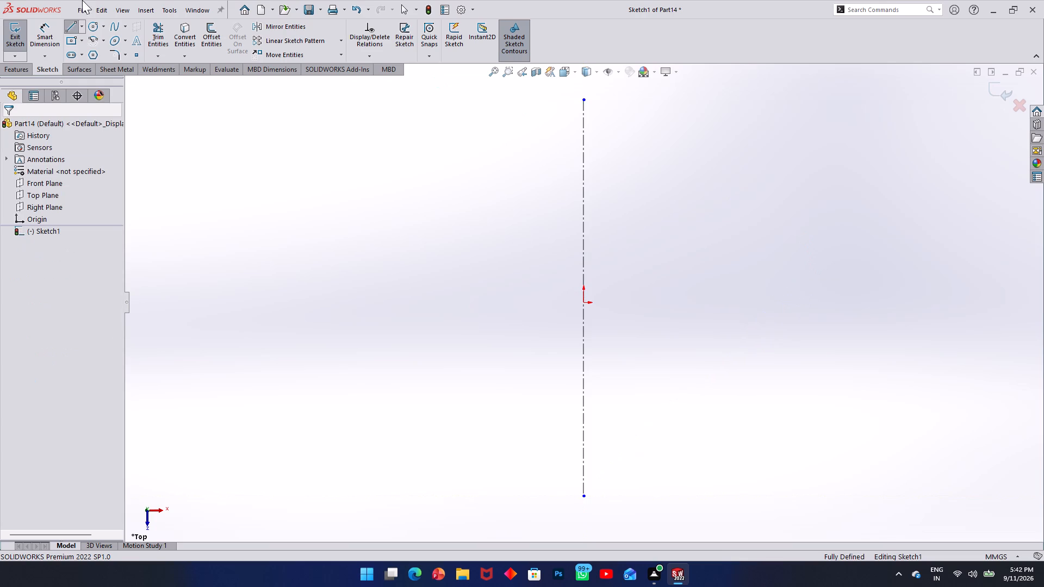
click(84, 26)
click(85, 55)
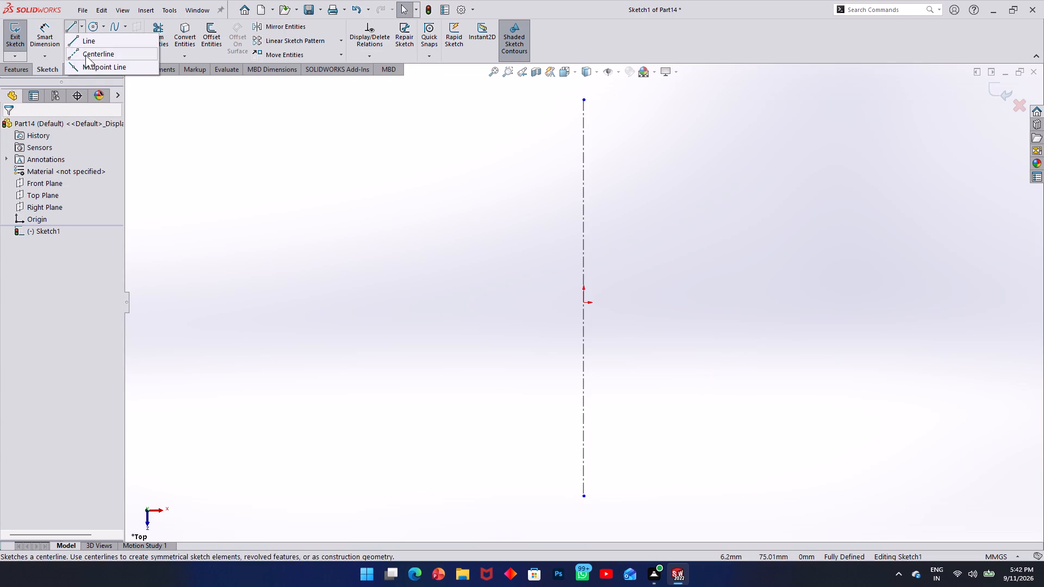
click(935, 304)
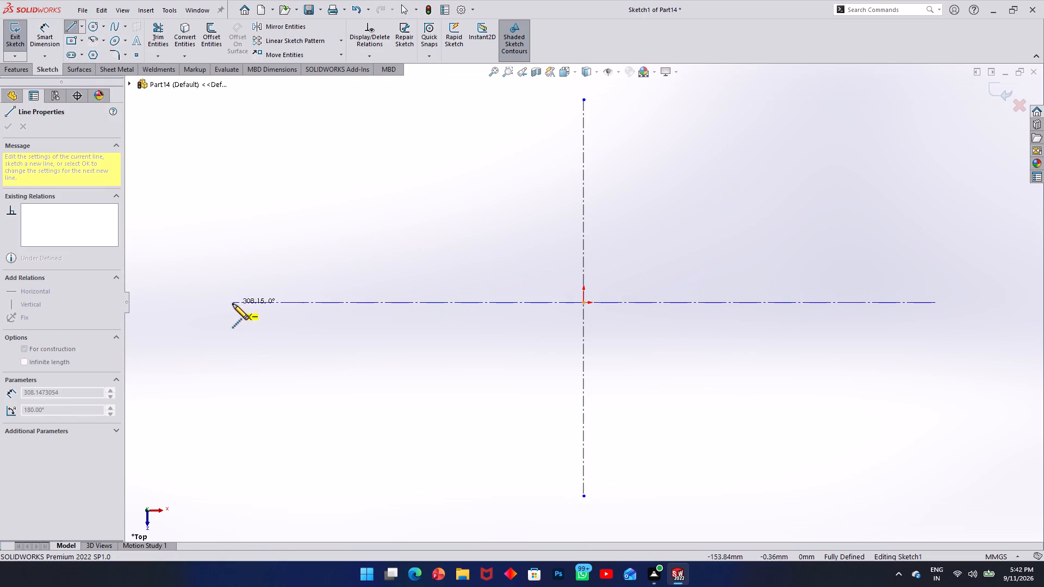
click(233, 304)
key(Escape)
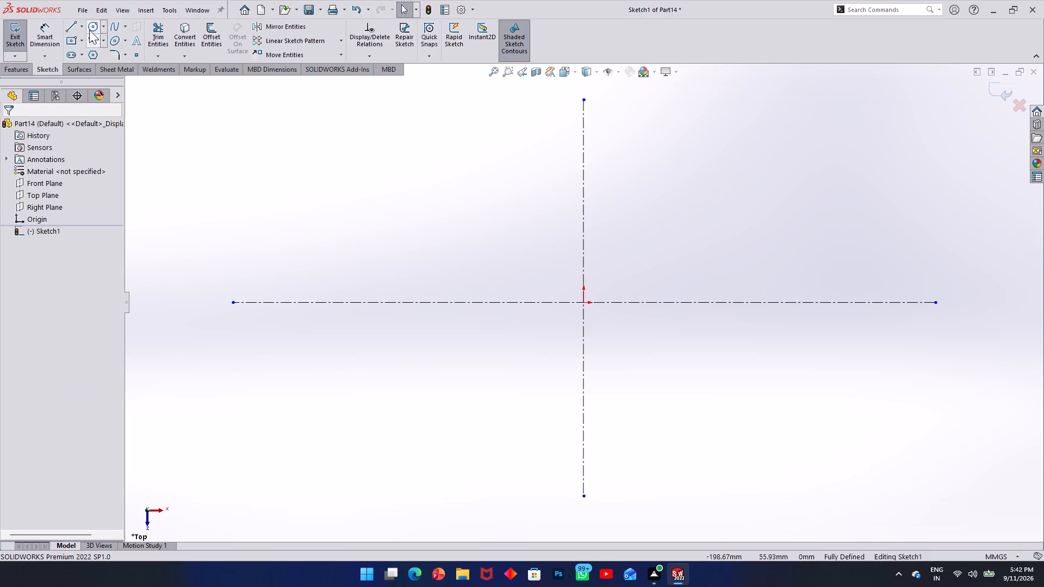
Draw a circle of about 52 mm radius centred on the origin.
click(89, 29)
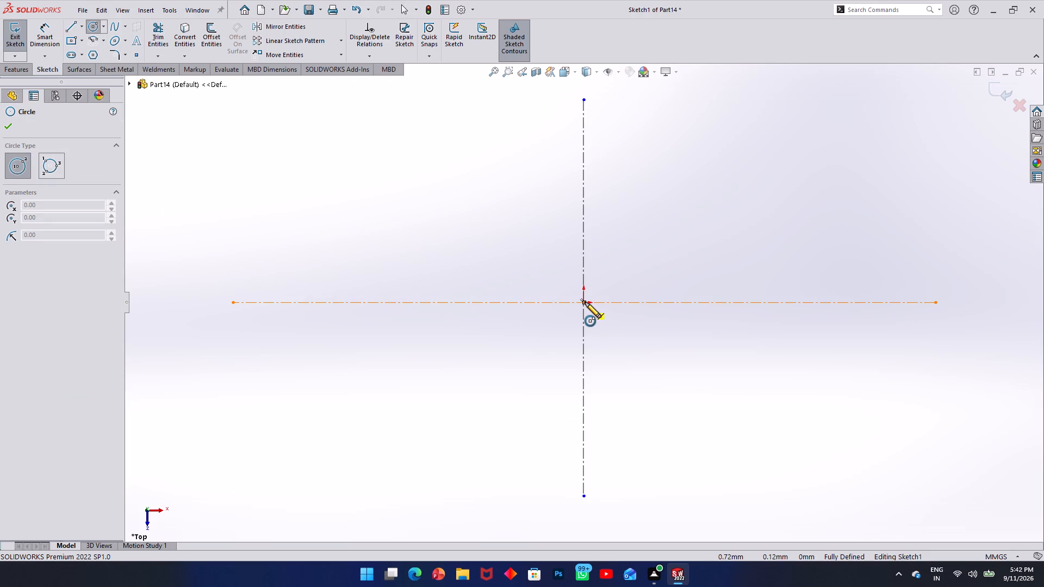
click(585, 302)
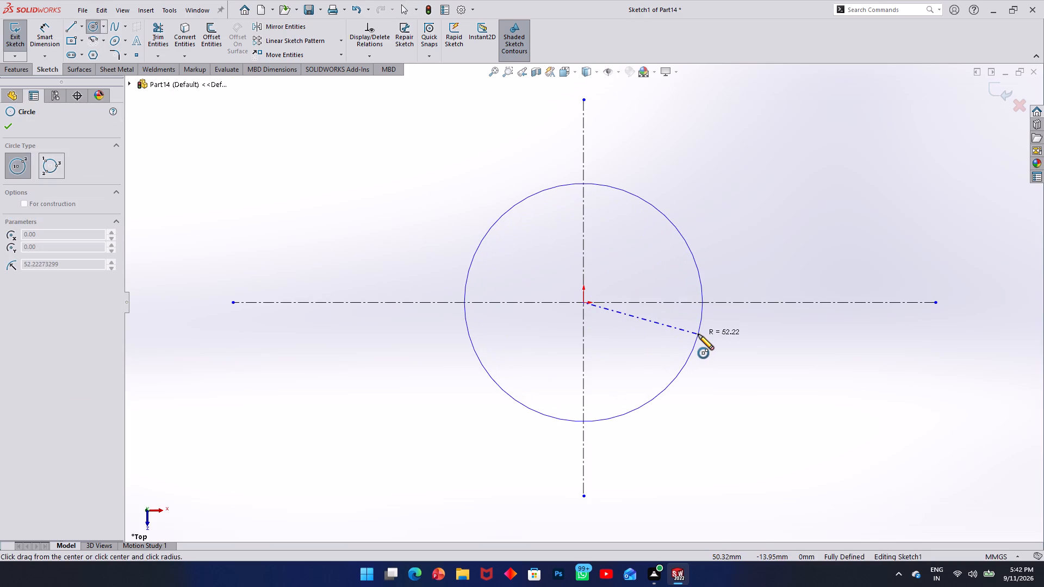
click(698, 334)
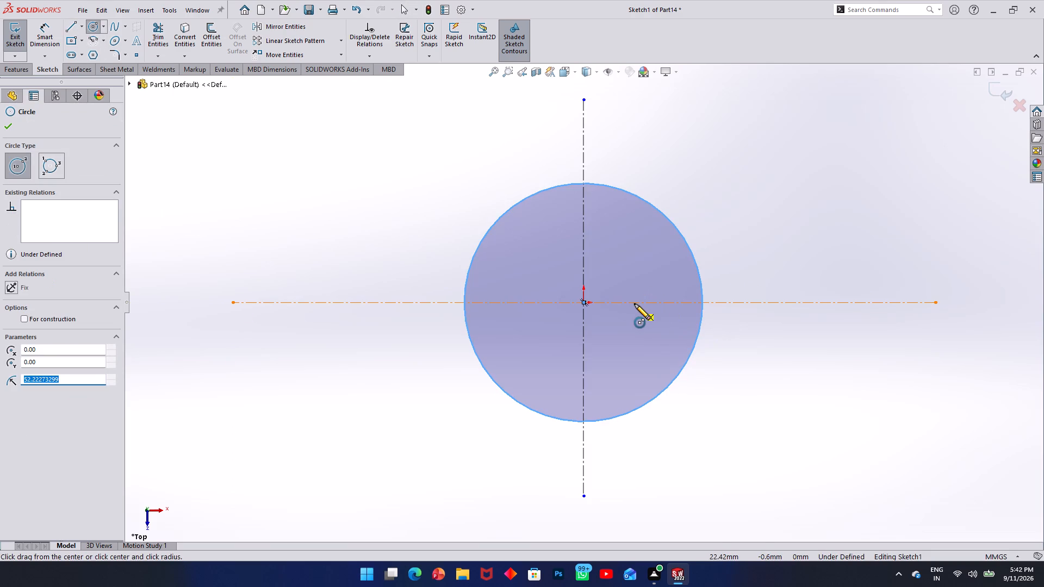
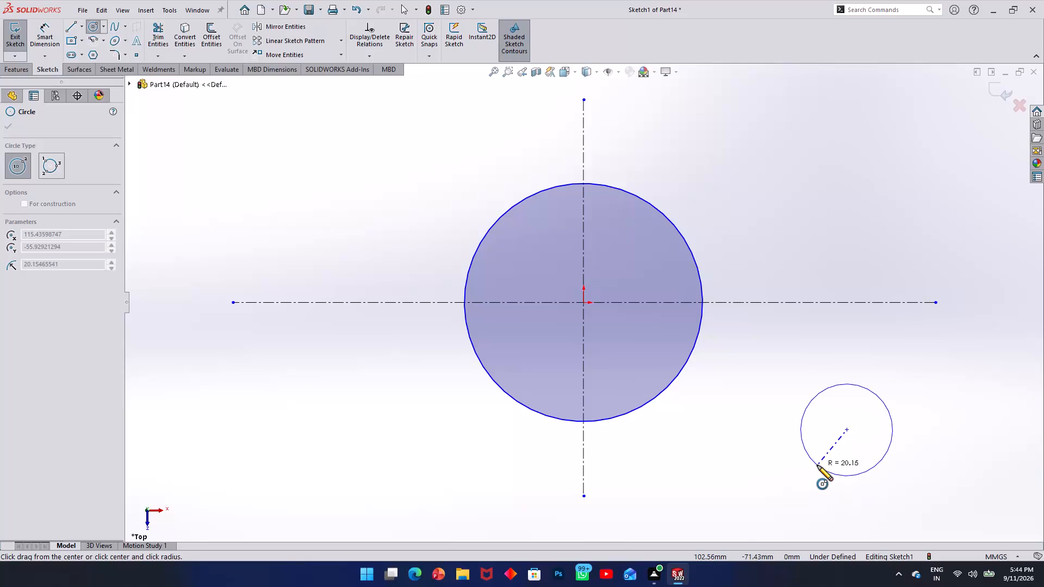
Discard the unfinished second circle and leave the Circle tool, keeping the circle centred on the origin.
key(Escape)
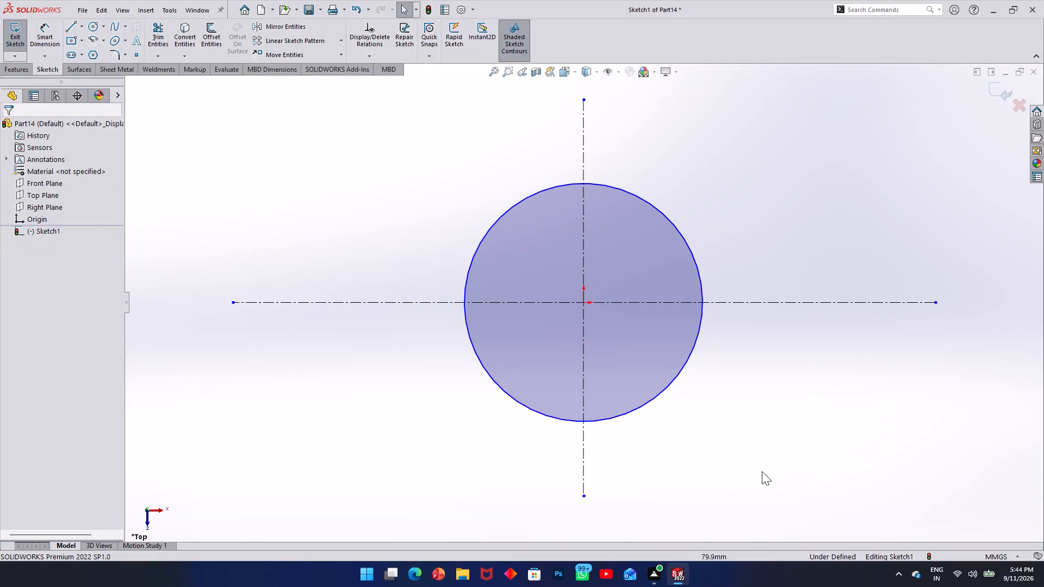
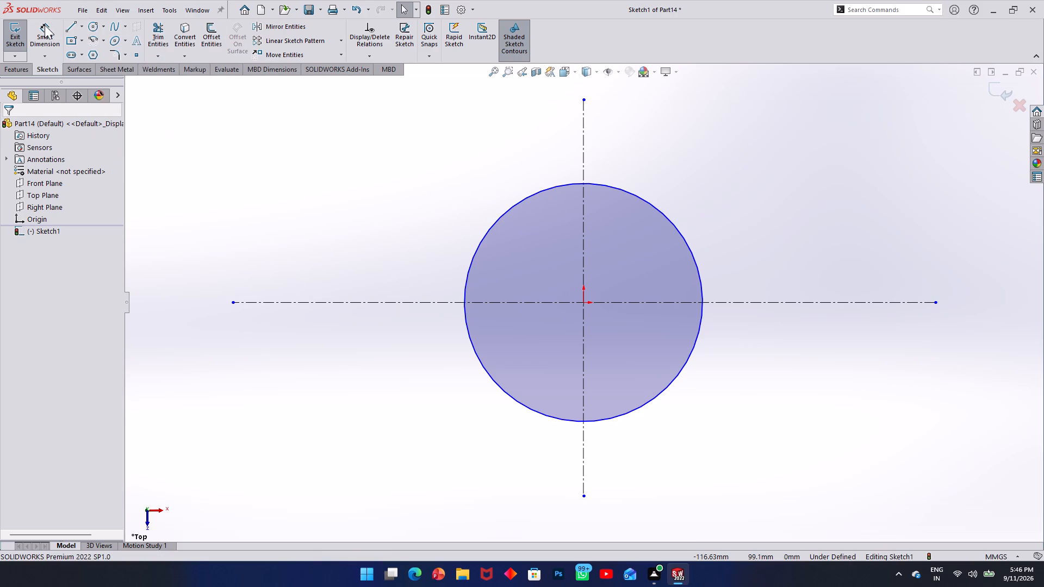
Dimension the origin-centred circle with a diameter of 23 mm.
click(35, 38)
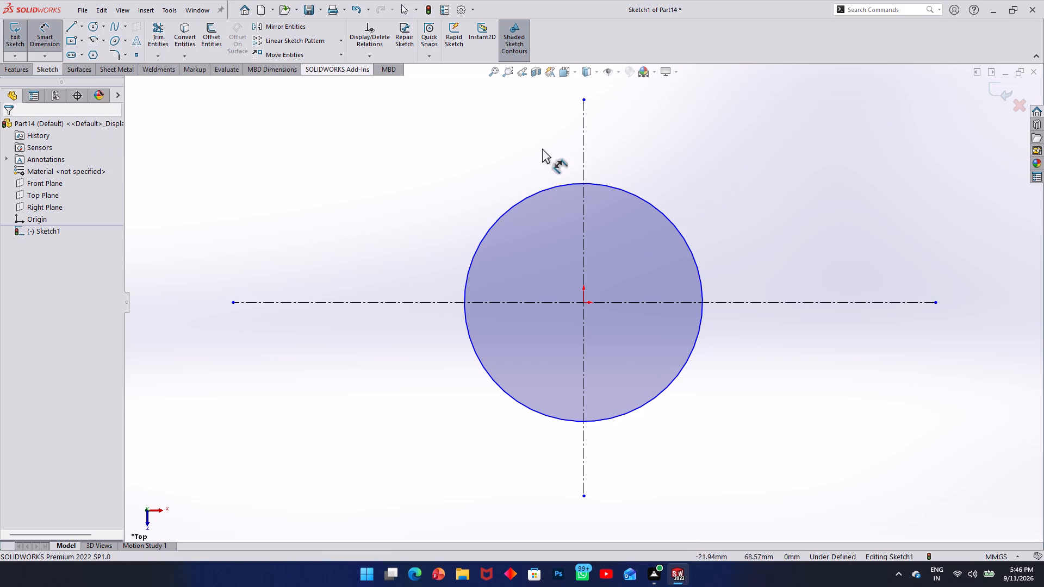
click(656, 207)
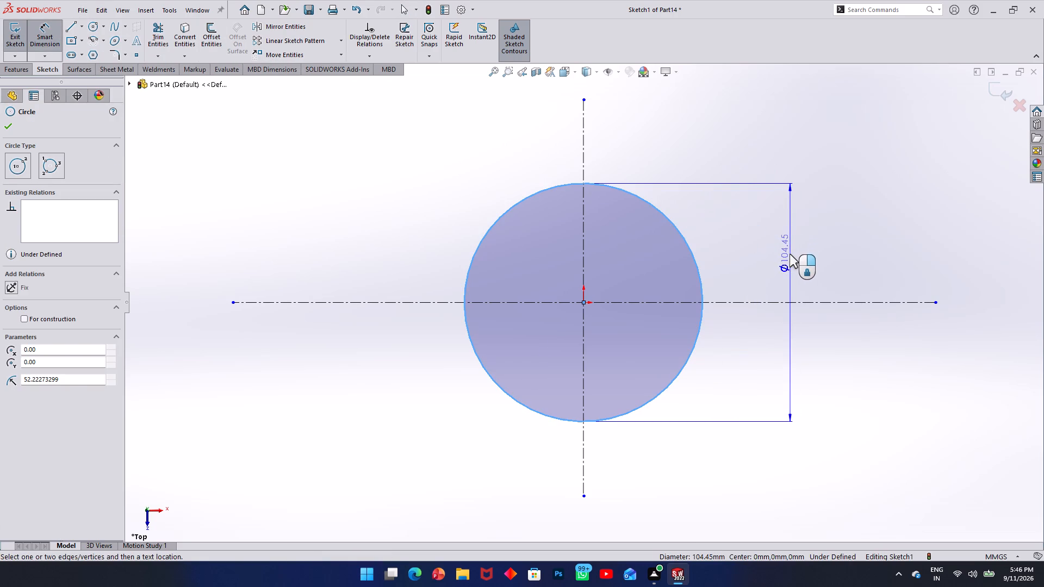
click(790, 254)
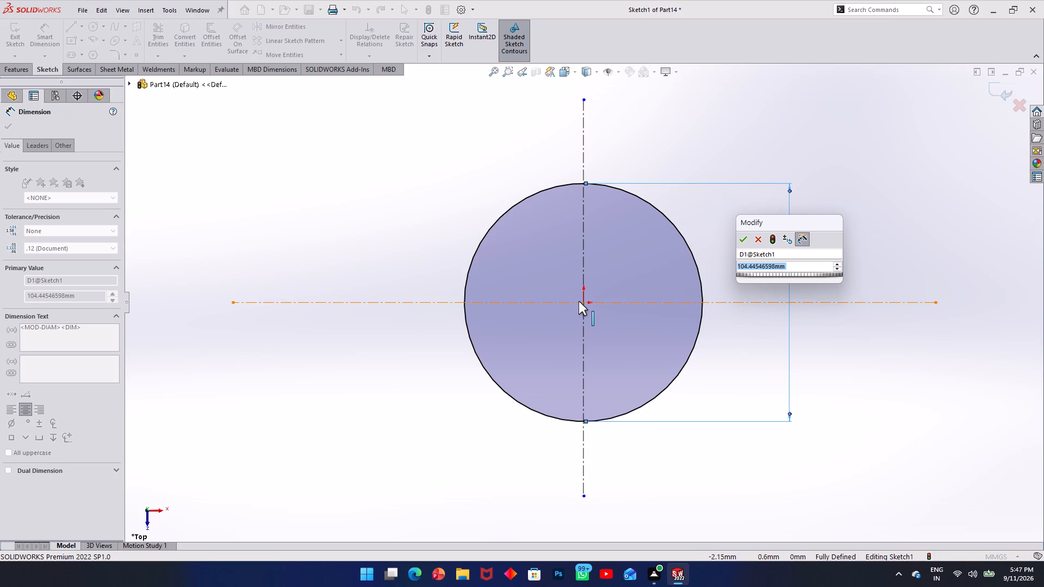
text(23)
key(Return)
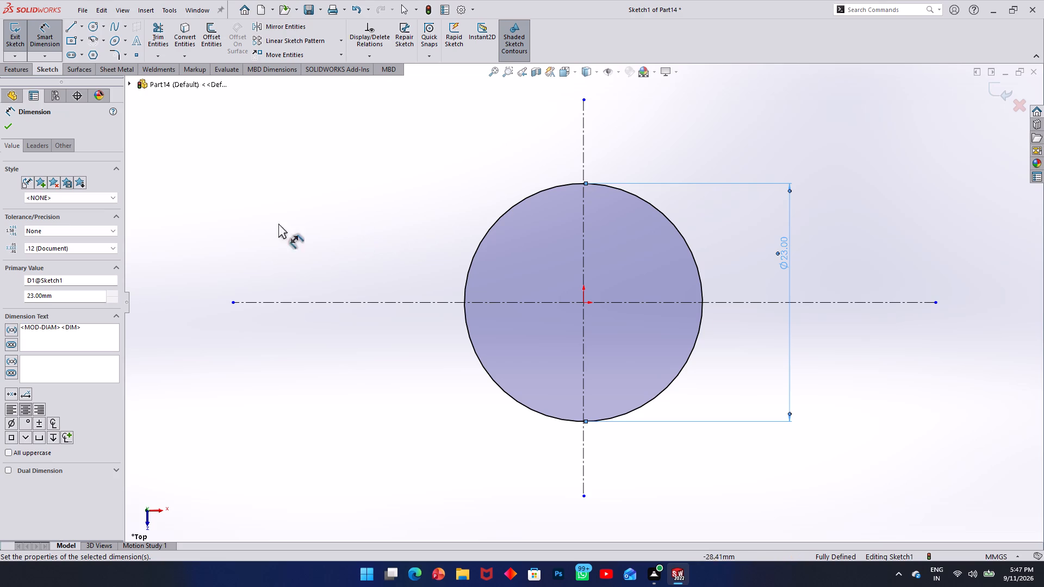
click(583, 301)
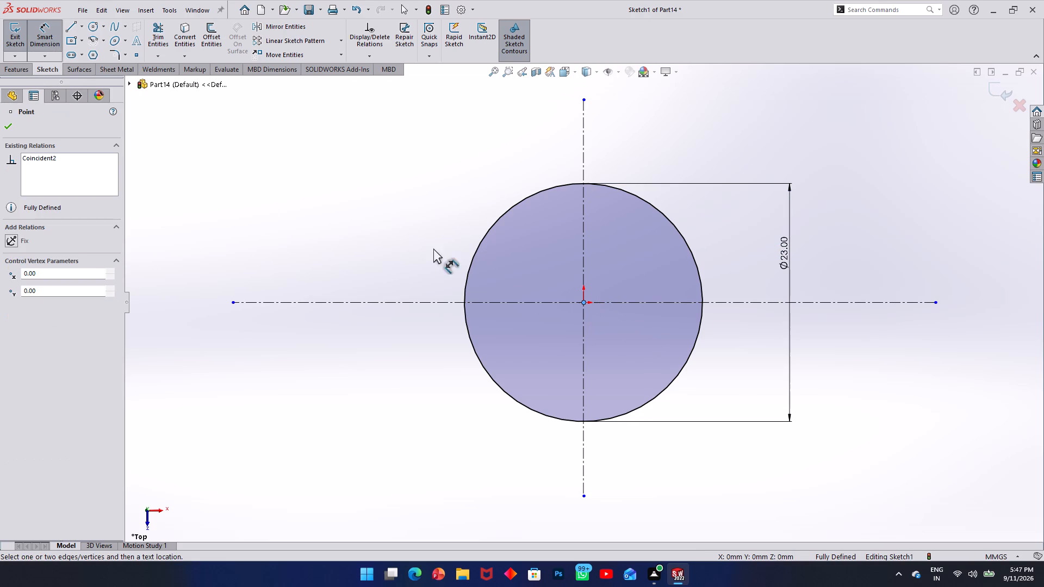
Sketch a concentric inner circle on the origin, dimension its diameter to 20 mm, and close the sketch.
click(89, 32)
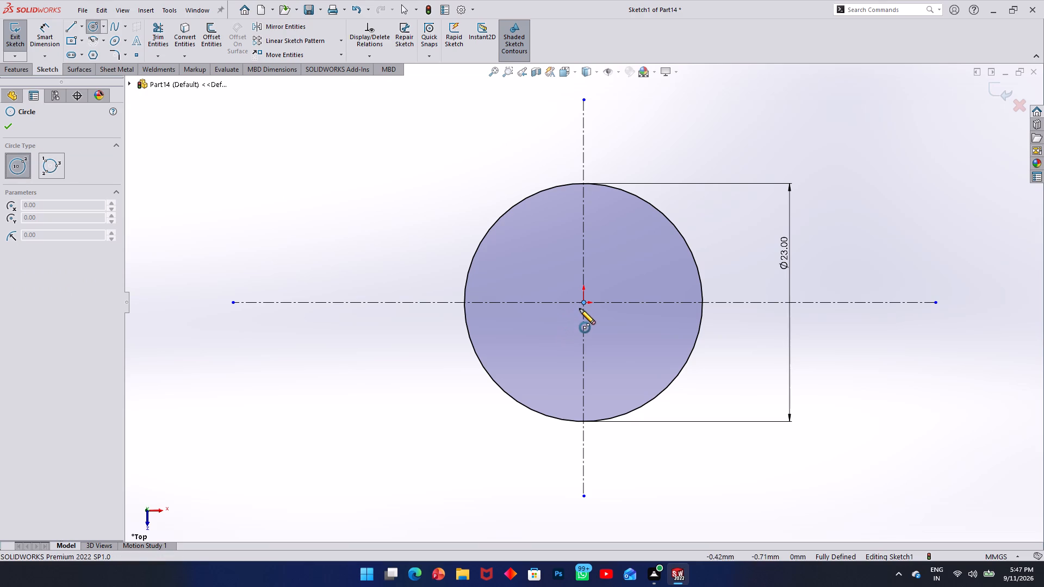
click(583, 304)
click(660, 349)
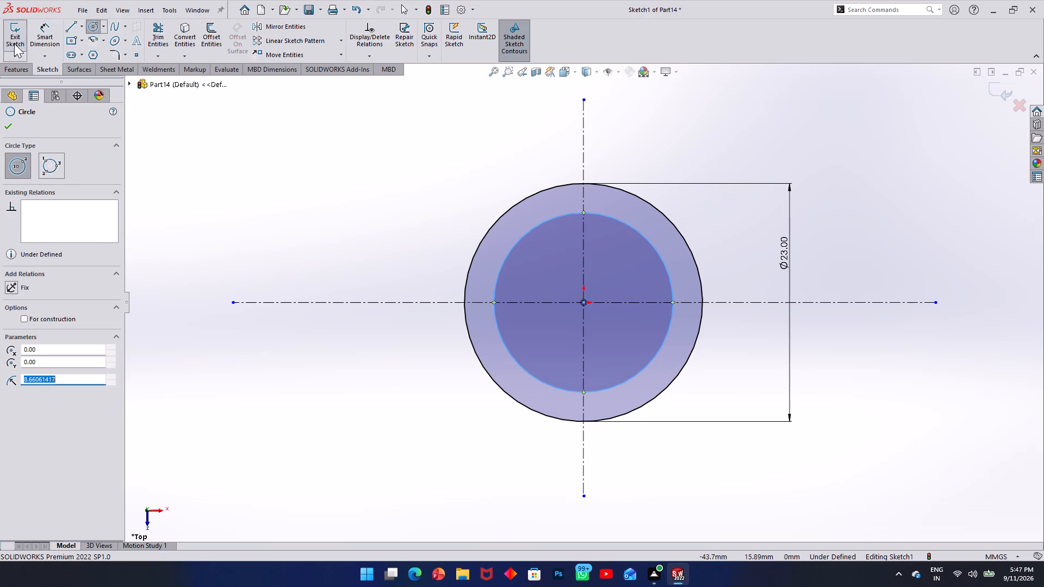
click(52, 31)
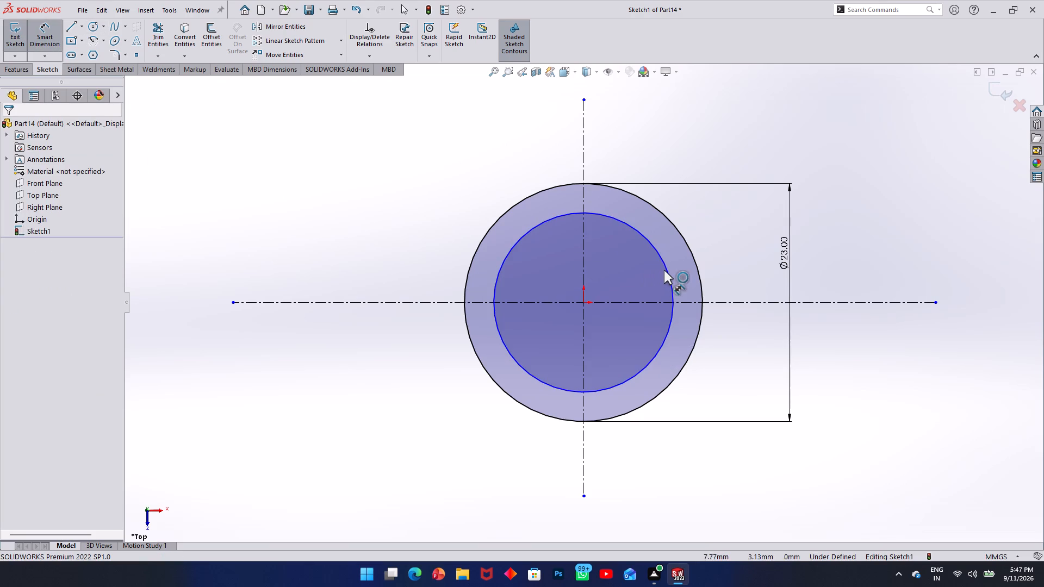
click(664, 270)
click(740, 273)
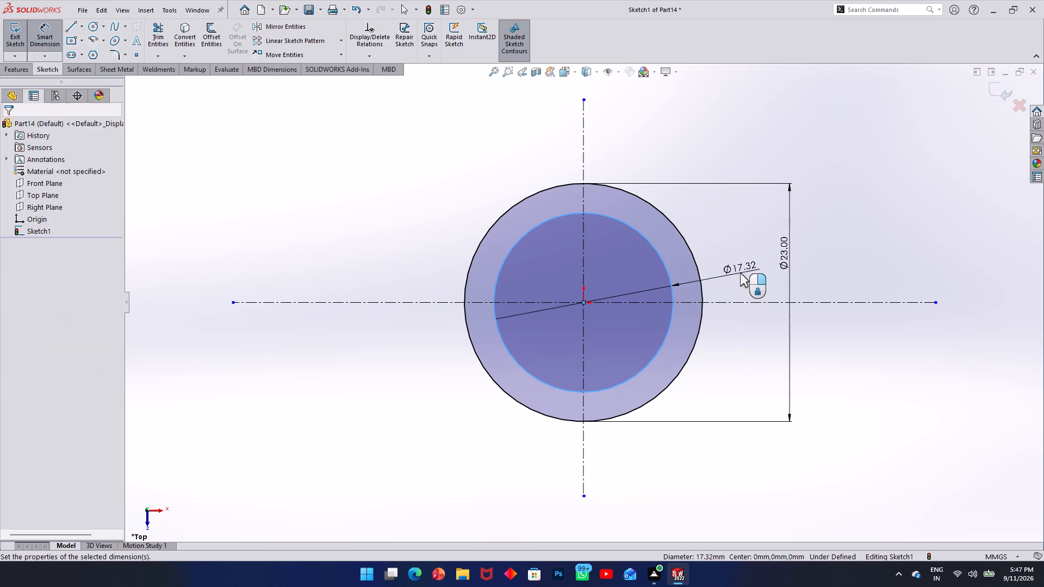
text(20)
key(Return)
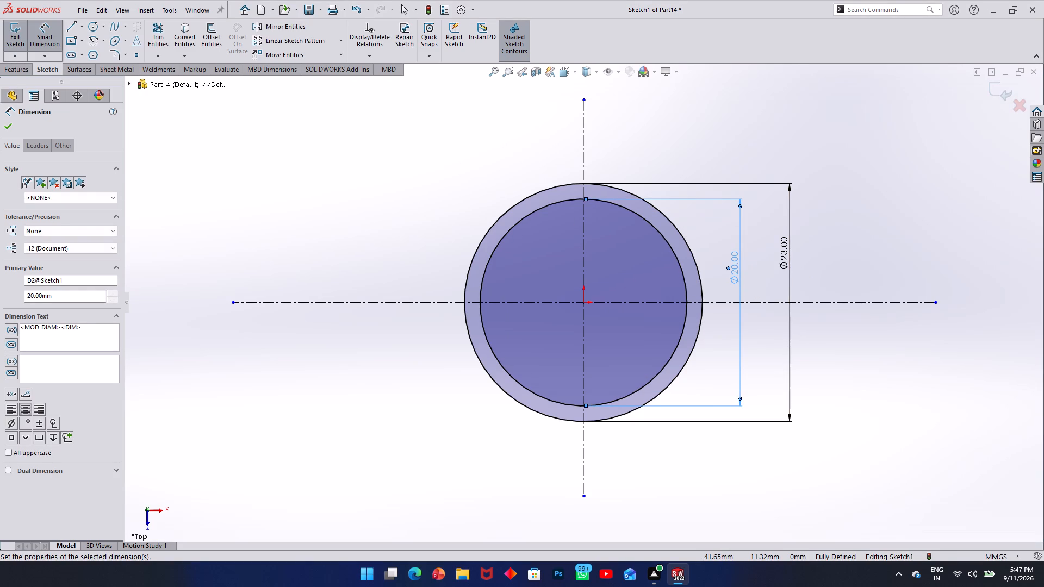
click(11, 128)
click(8, 37)
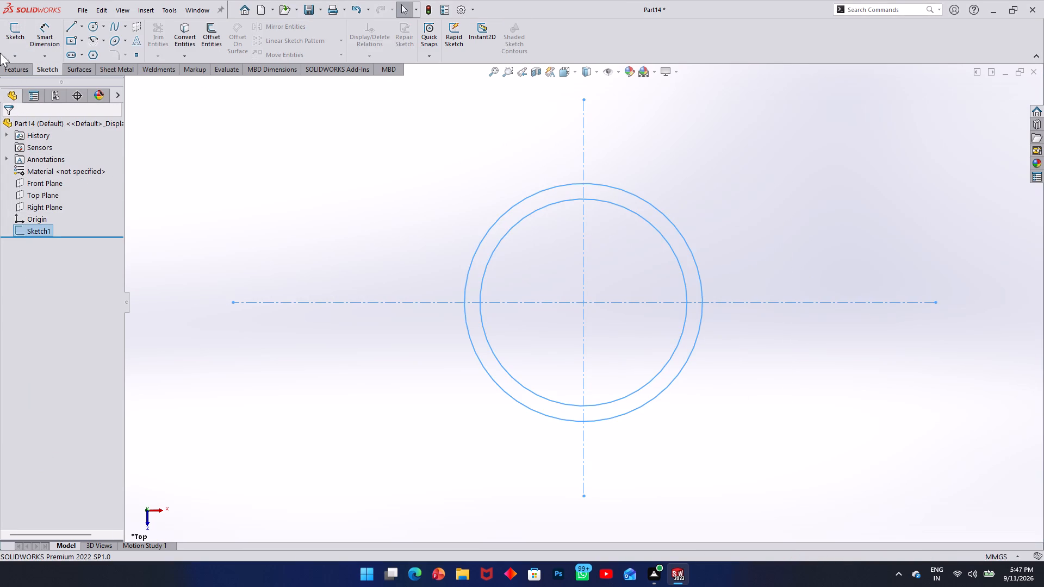
Extrude the ring between the two circles as a boss with a blind depth of 19 mm.
click(17, 72)
click(19, 38)
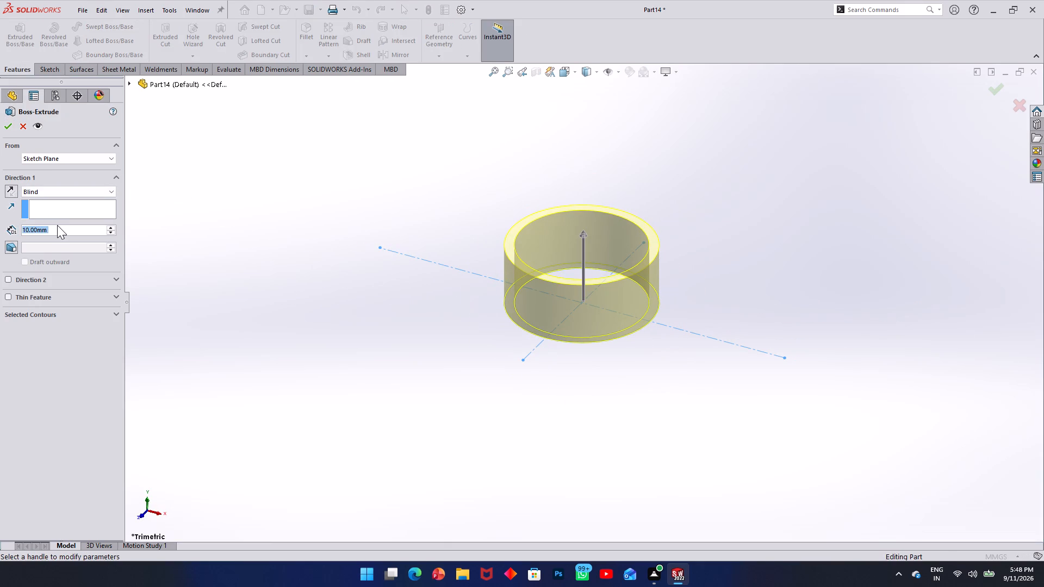
text(19)
key(Return)
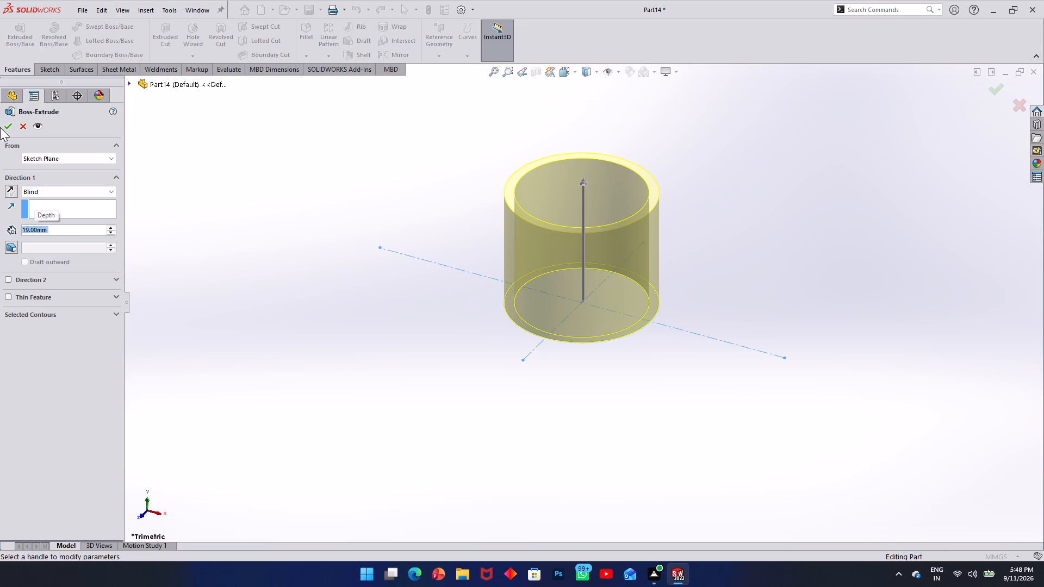
click(4, 121)
Start a sketch on the tube's top ring face and convert its inner circular edge into a sketch circle.
middle_drag(595, 251, 607, 315)
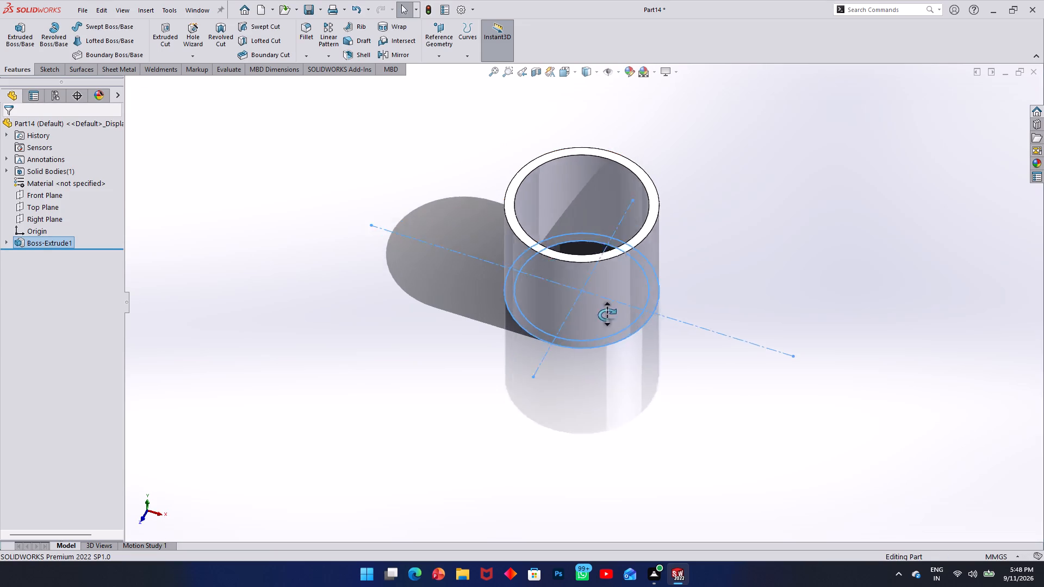
middle_drag(607, 315, 635, 347)
click(638, 263)
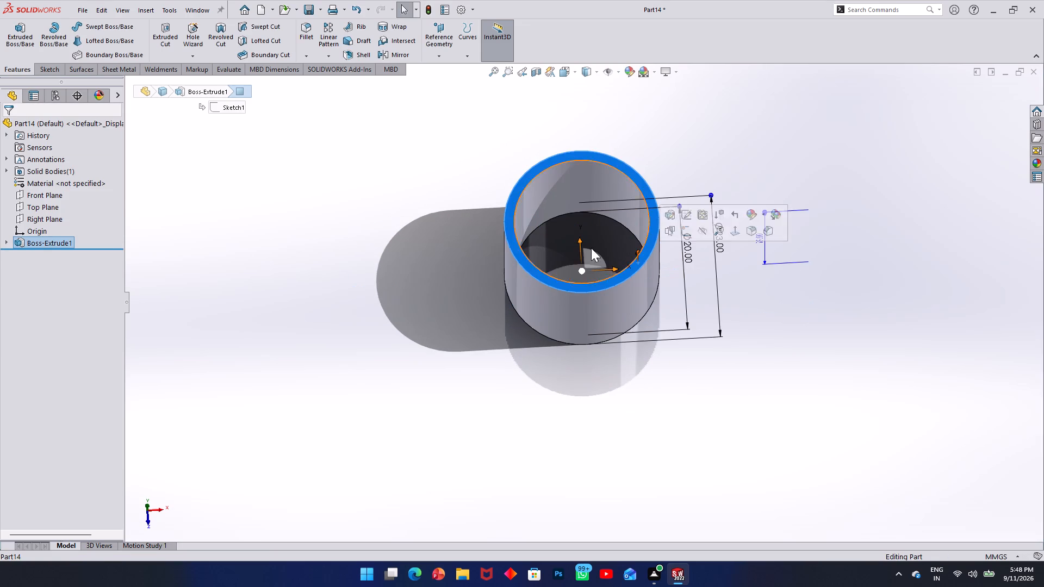
click(49, 67)
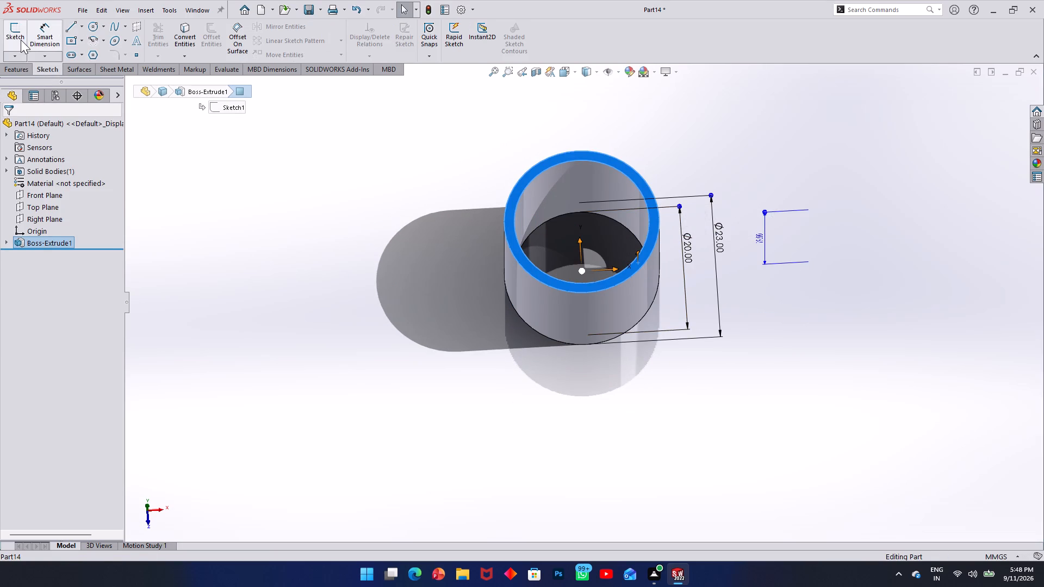
click(21, 40)
click(529, 176)
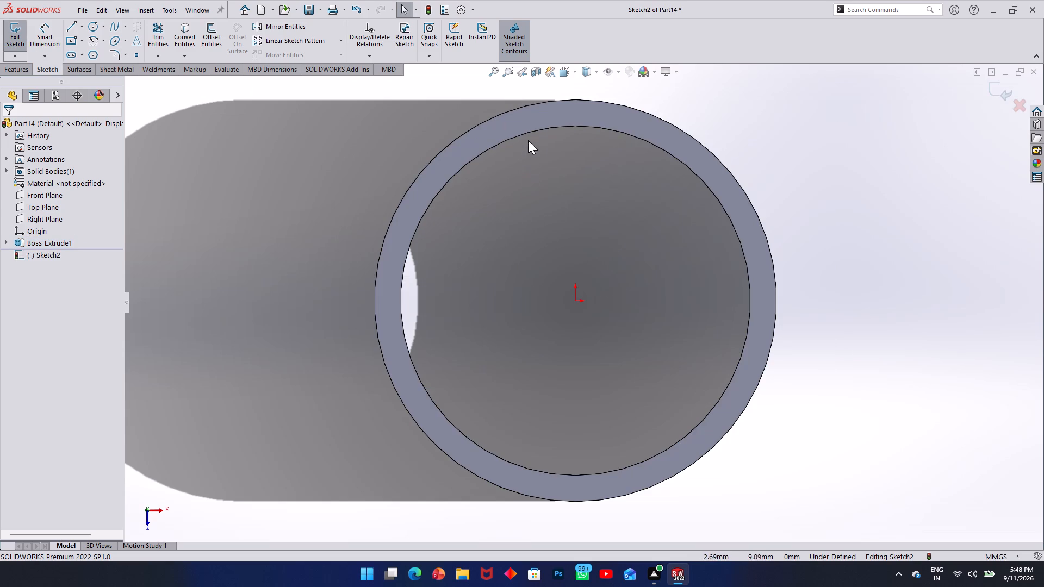
click(526, 132)
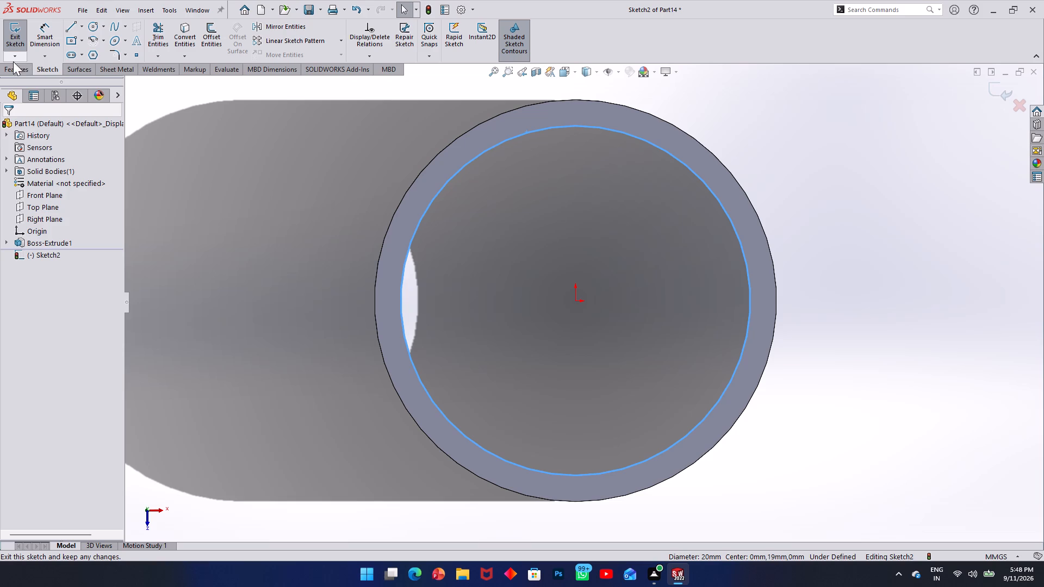
click(181, 29)
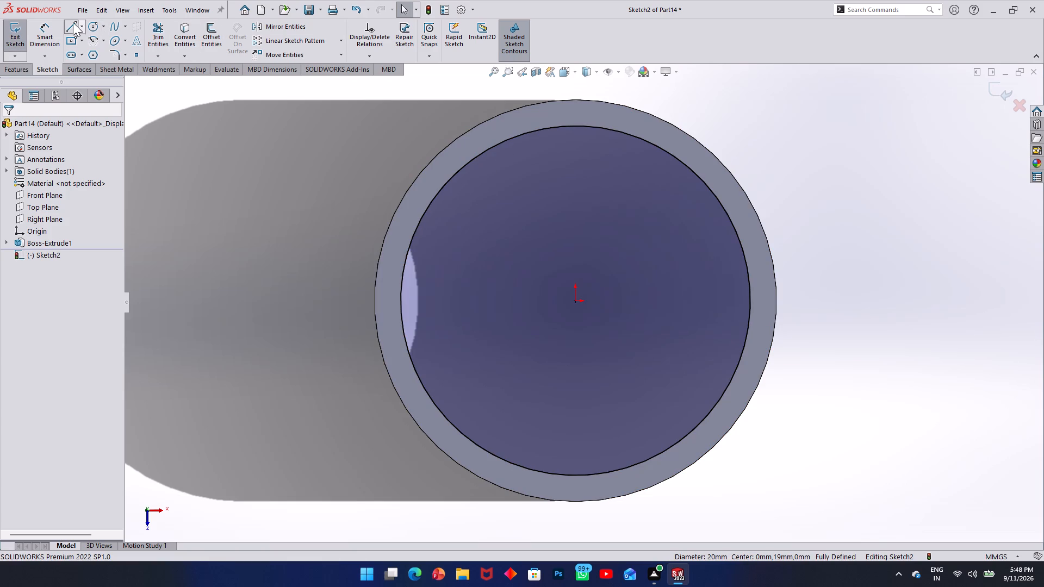
Sketch a circle centred on the origin inside the converted edge, dimension its diameter to 16 mm, and close the sketch.
click(48, 34)
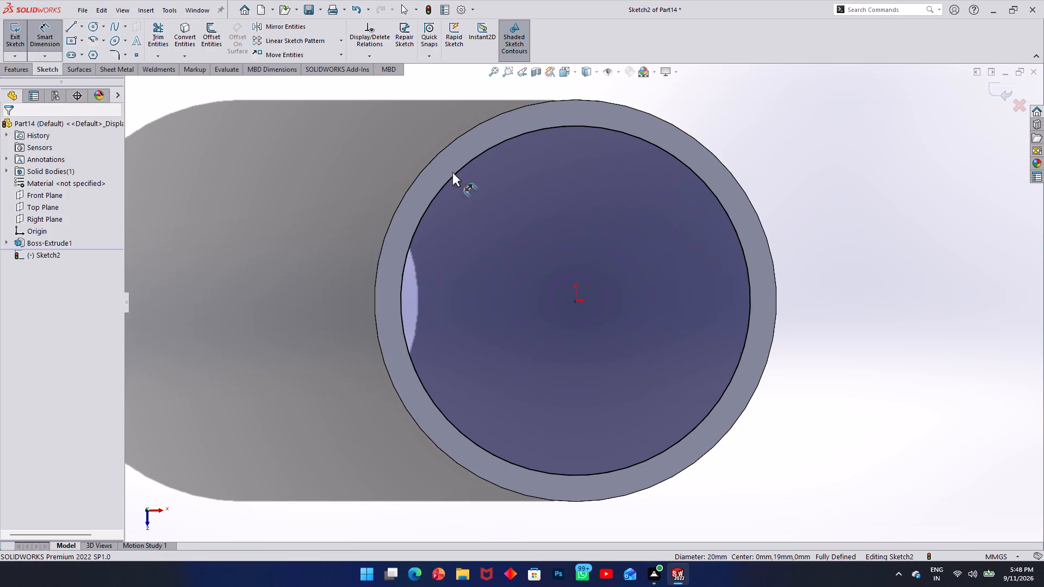
click(89, 29)
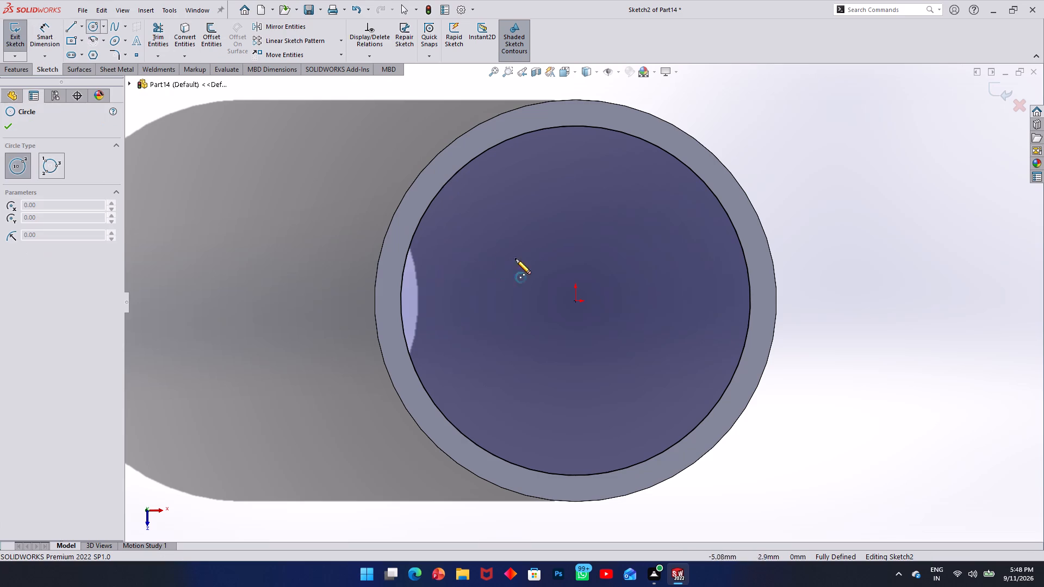
click(576, 301)
drag(659, 322, 654, 319)
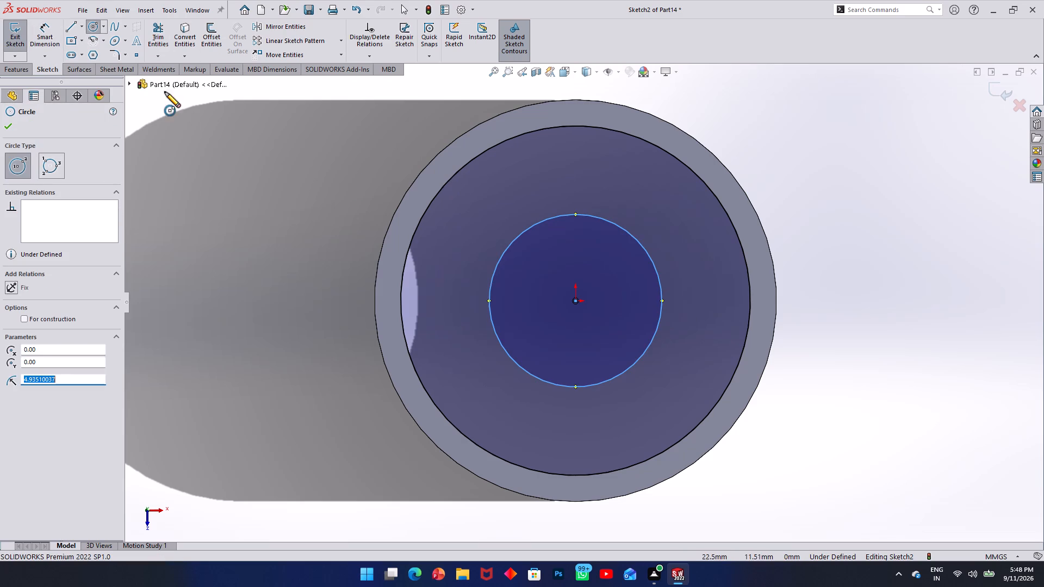
click(49, 39)
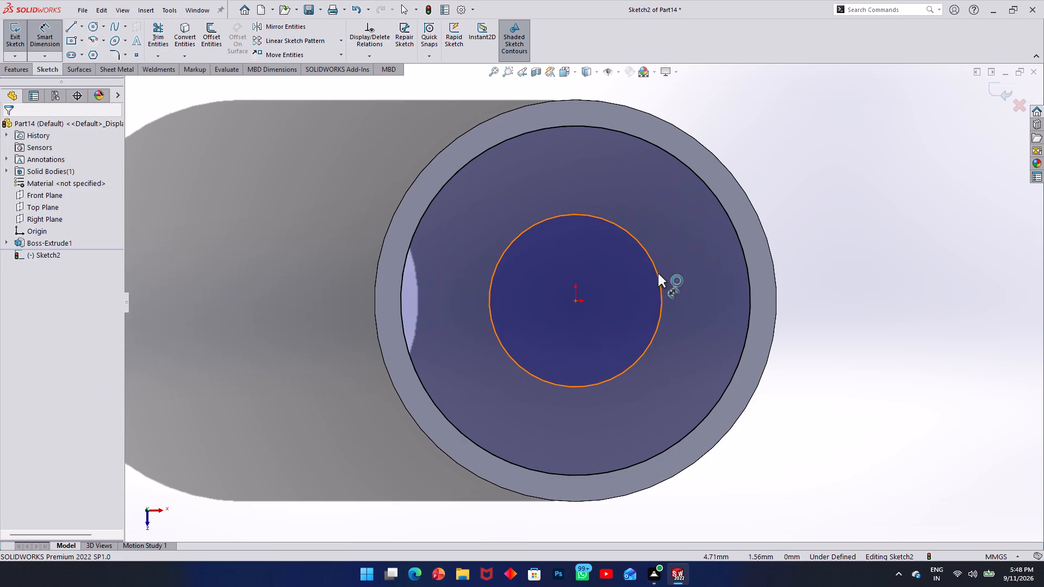
click(658, 273)
click(858, 295)
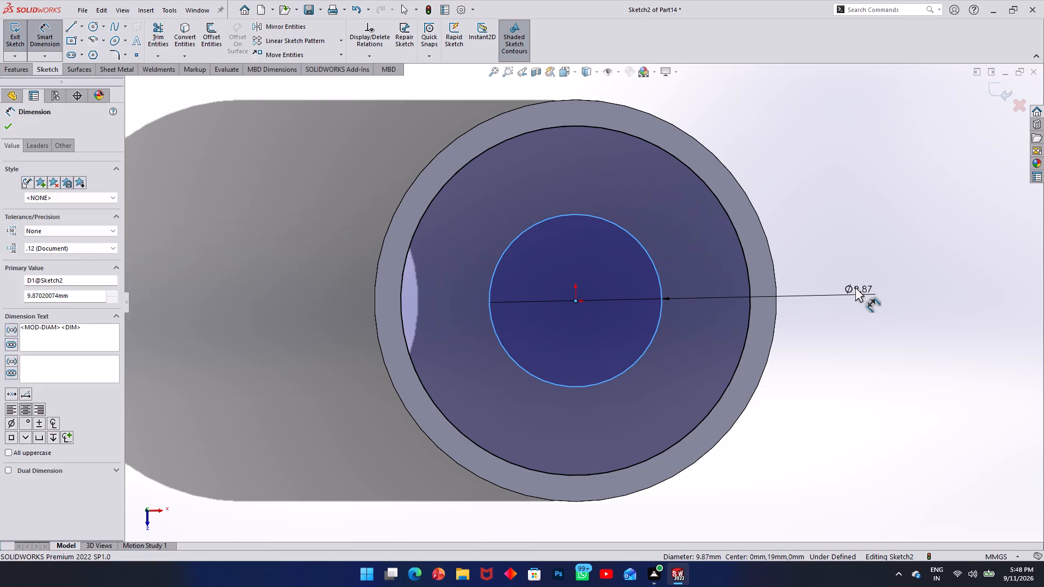
text(16)
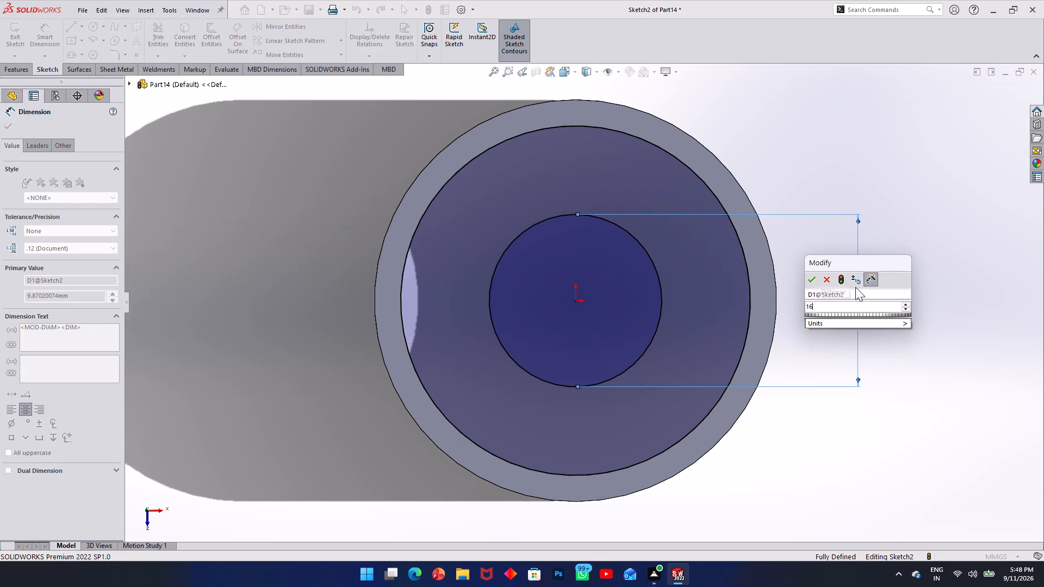
key(Return)
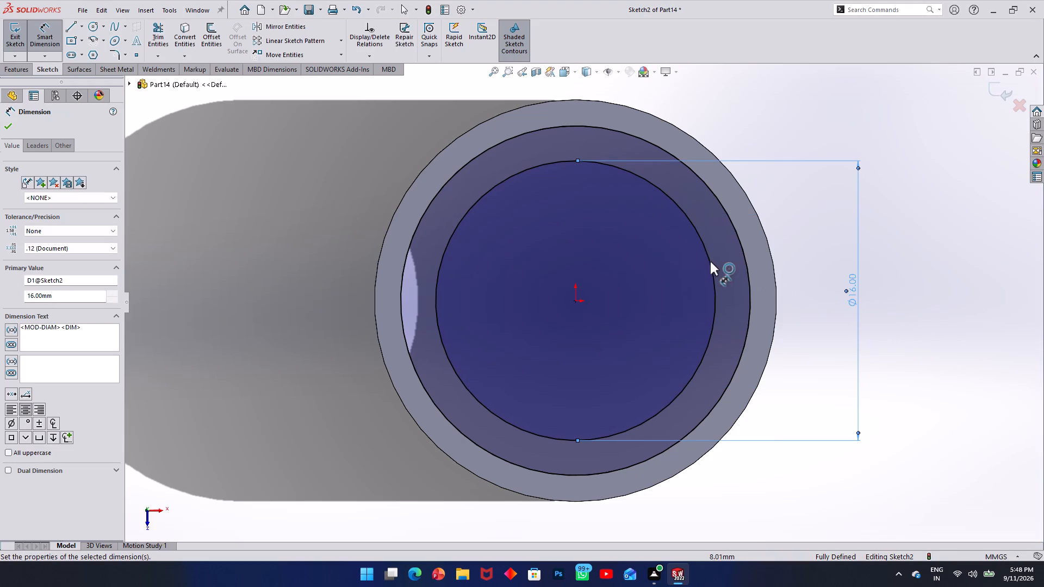
middle_drag(633, 246, 630, 142)
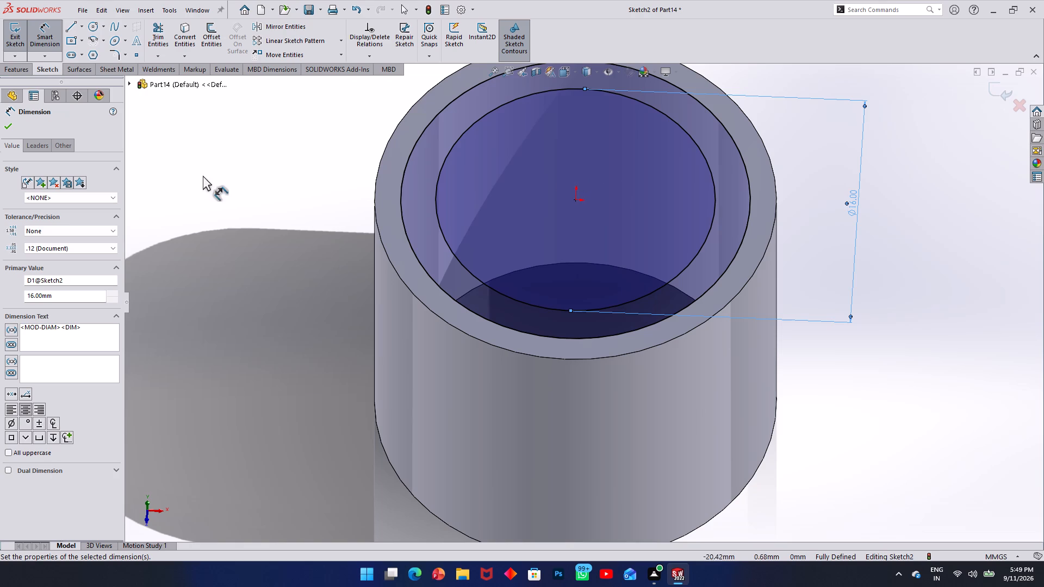
click(10, 122)
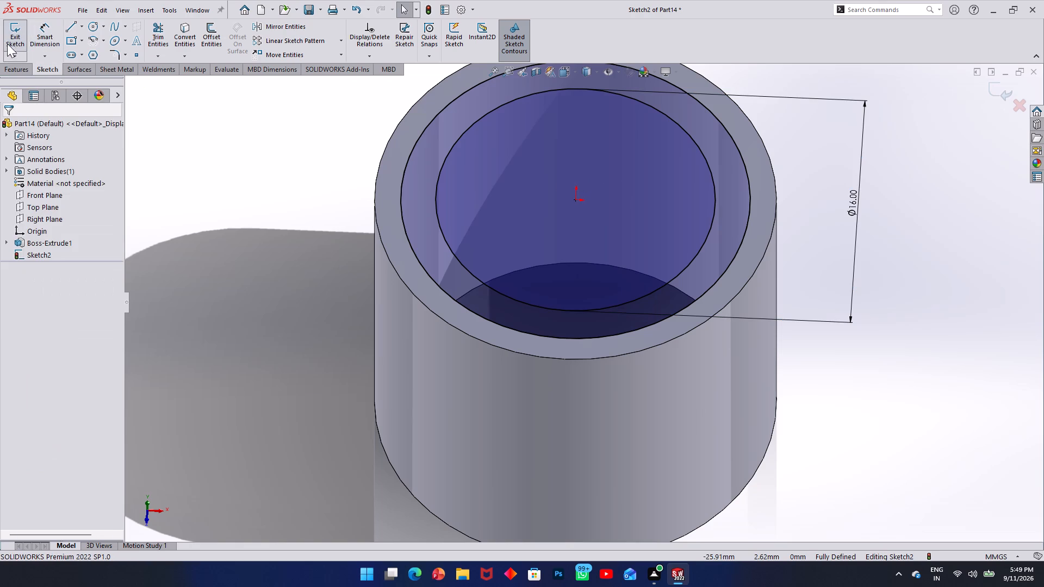
click(8, 38)
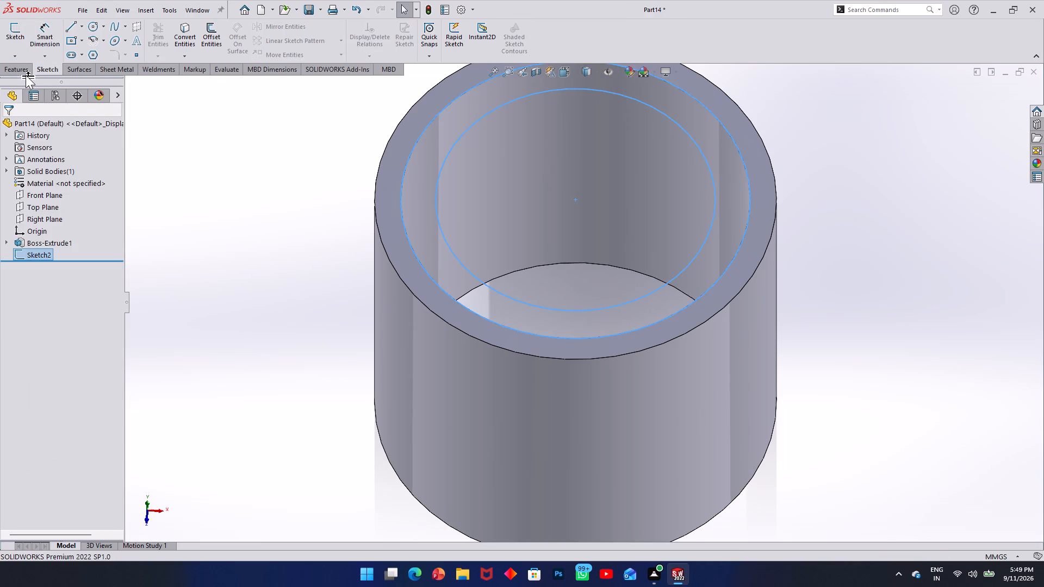
Extrude the new ring profile upward from the tube's top face as a blind boss 28 mm deep with merged result.
click(26, 75)
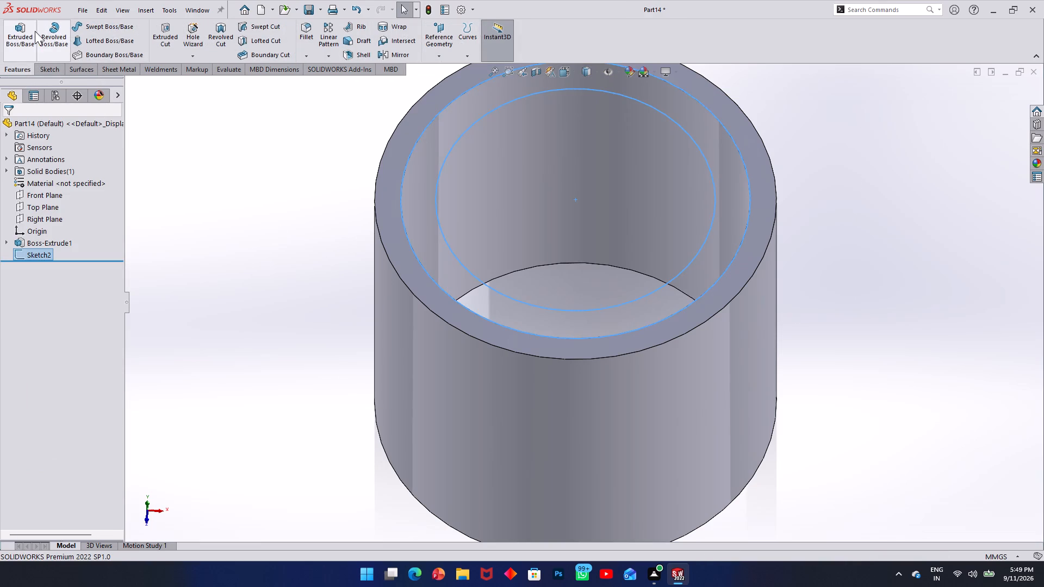
click(31, 31)
click(453, 260)
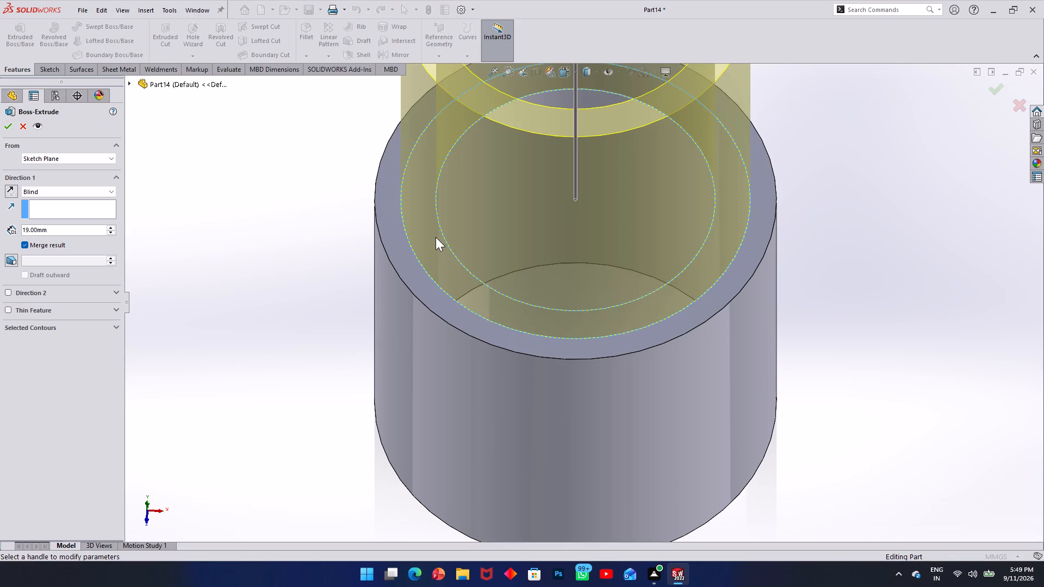
middle_drag(428, 231, 427, 171)
scroll(439, 196, up, 6)
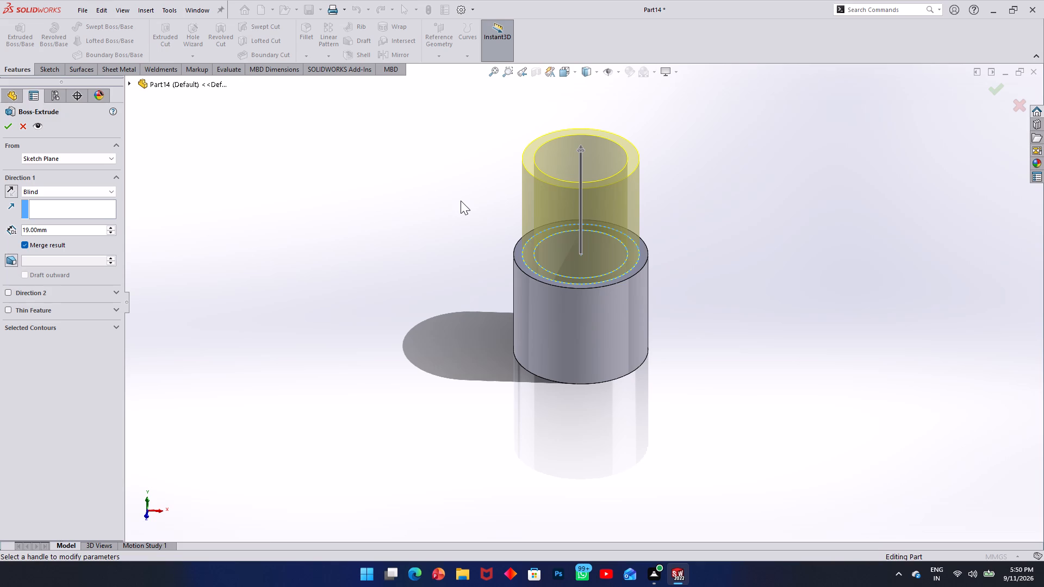
drag(57, 228, 2, 232)
text(28)
key(Return)
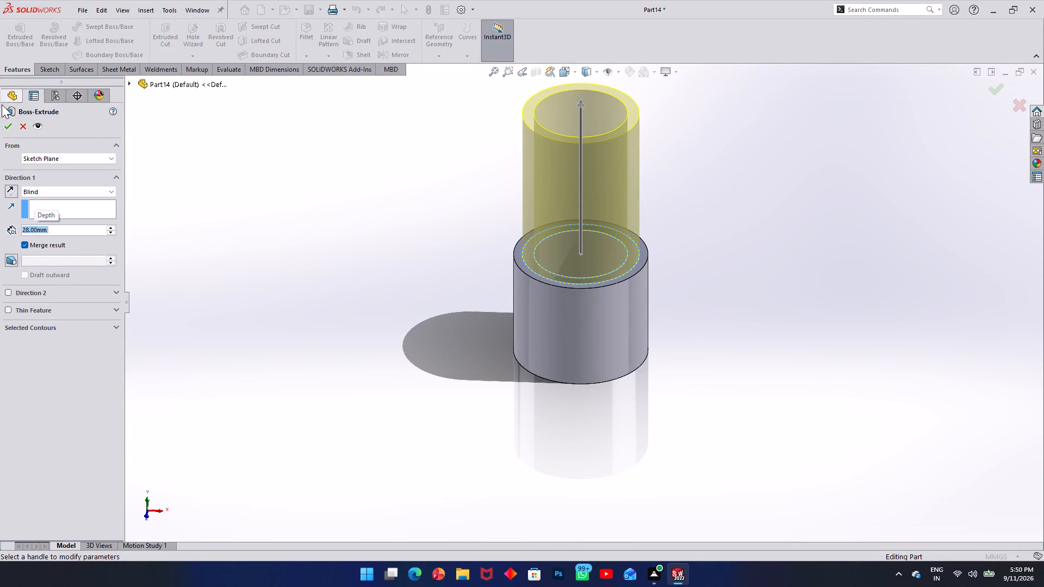
click(1, 129)
click(4, 124)
click(261, 329)
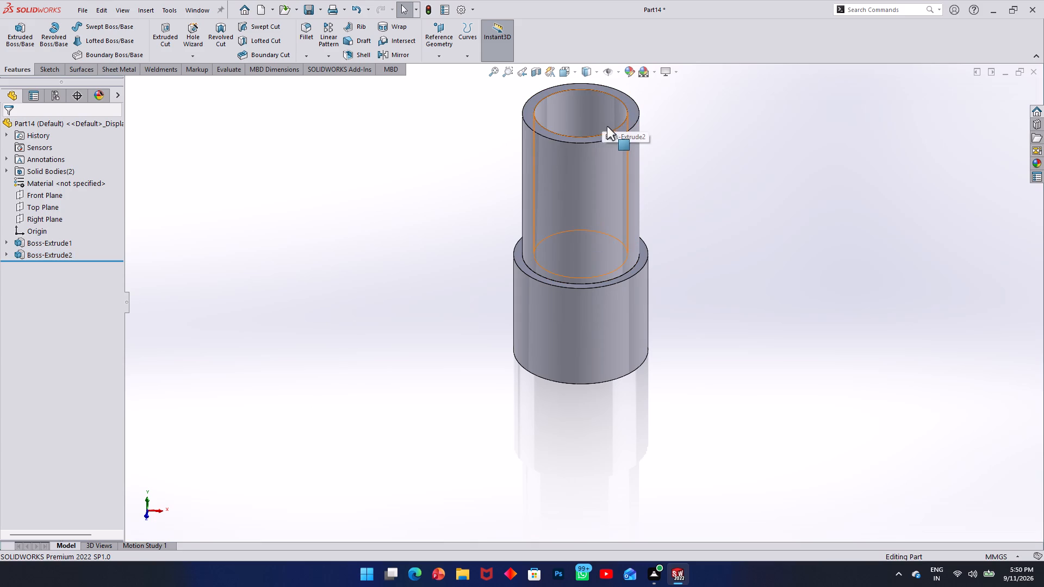
Sketch a circle centred on the origin on the tube's top ring face, dimension its diameter to 25 mm, and close the sketch.
click(590, 139)
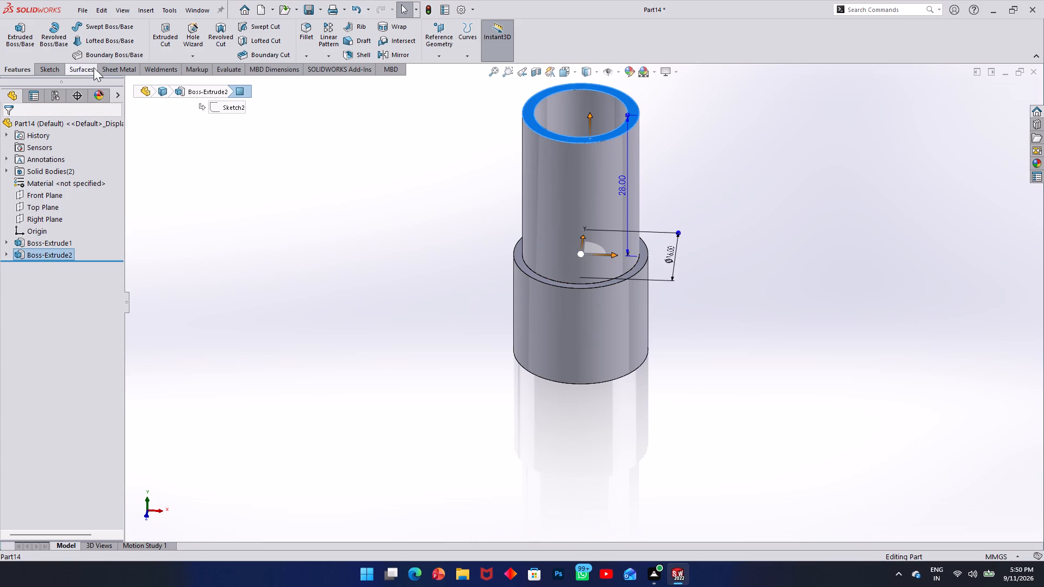
click(52, 70)
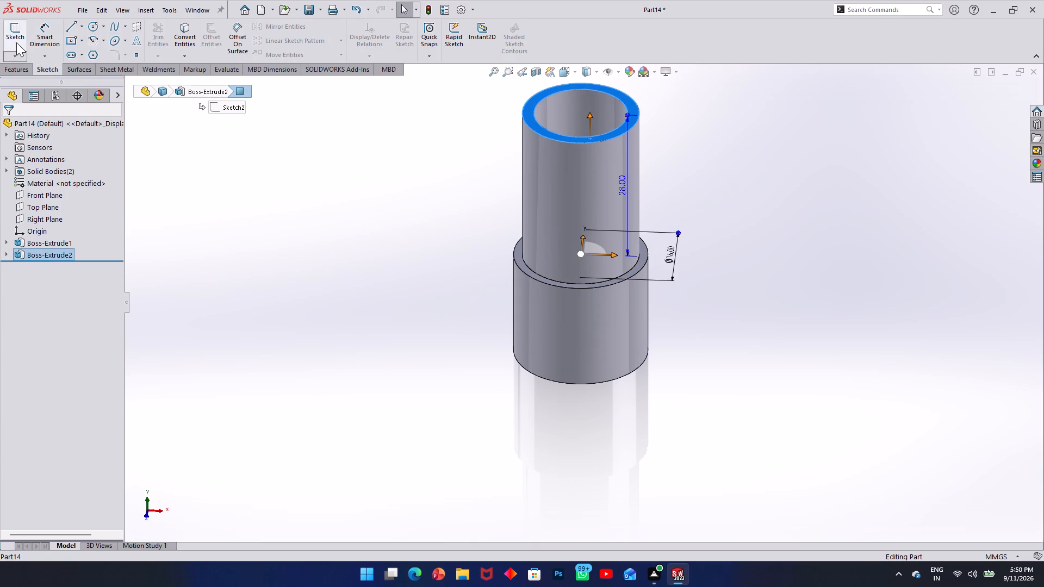
click(16, 42)
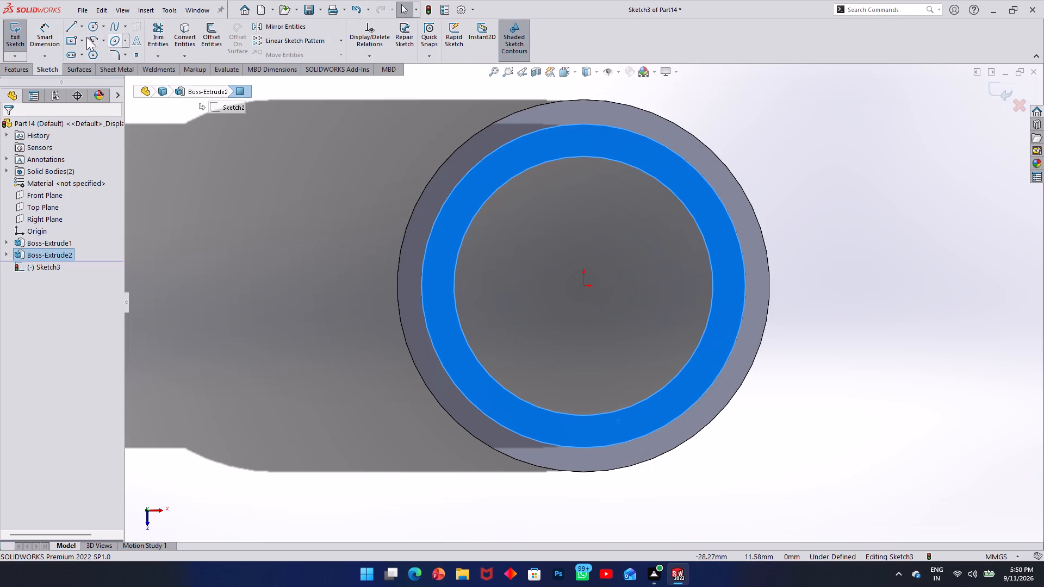
click(92, 27)
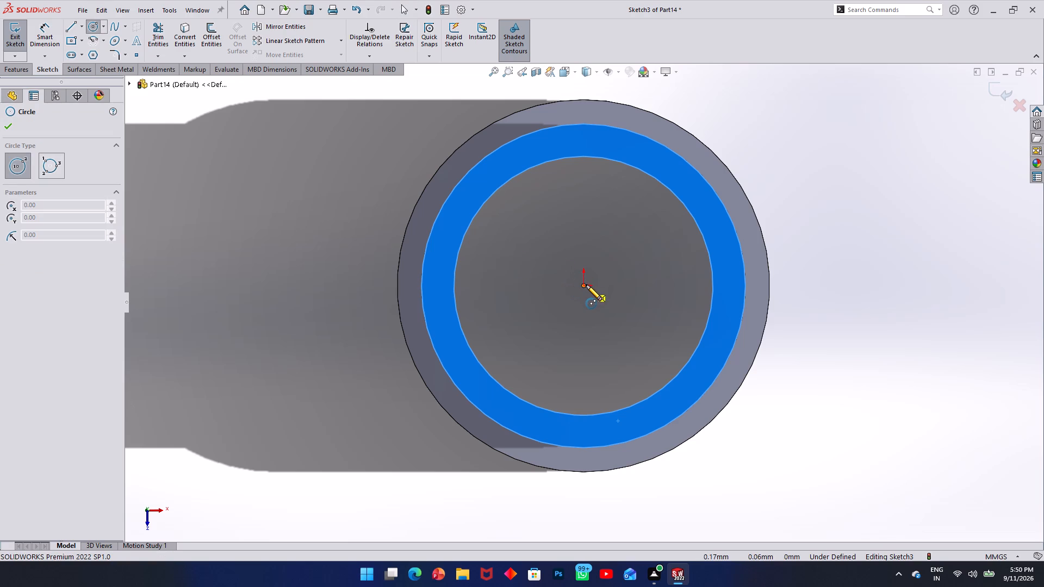
click(586, 285)
click(823, 339)
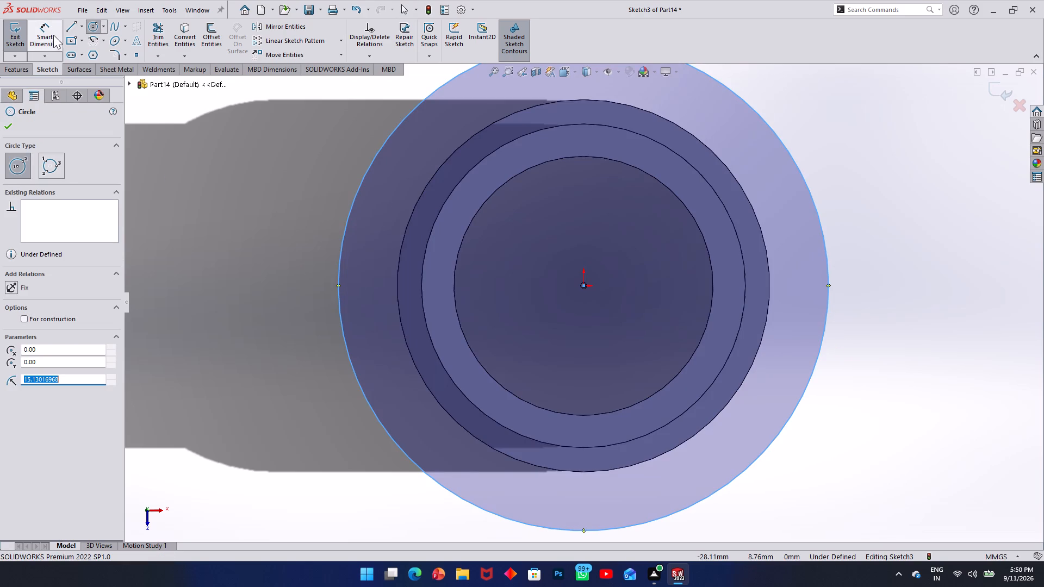
click(54, 35)
click(813, 208)
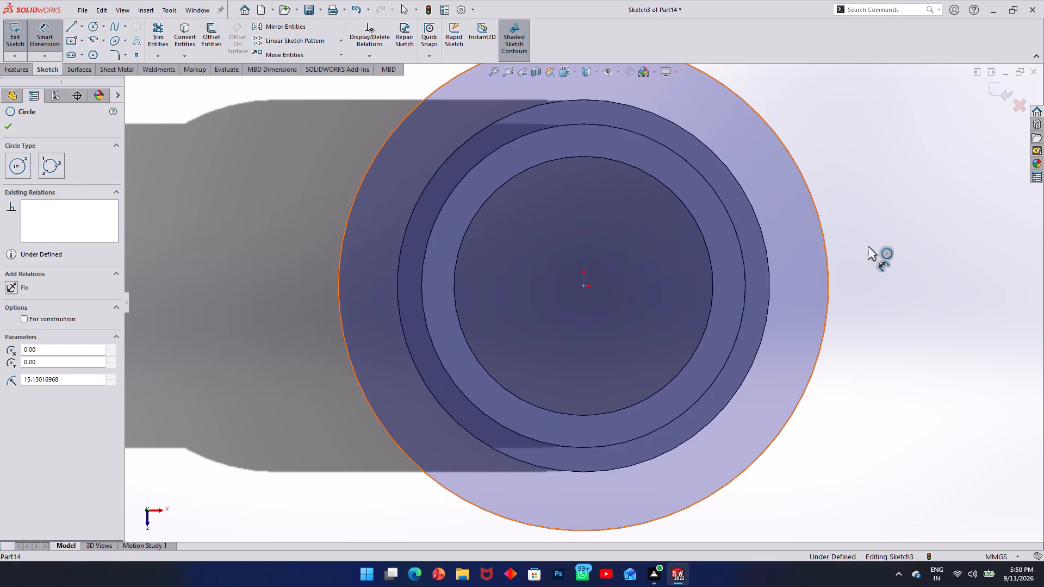
click(877, 265)
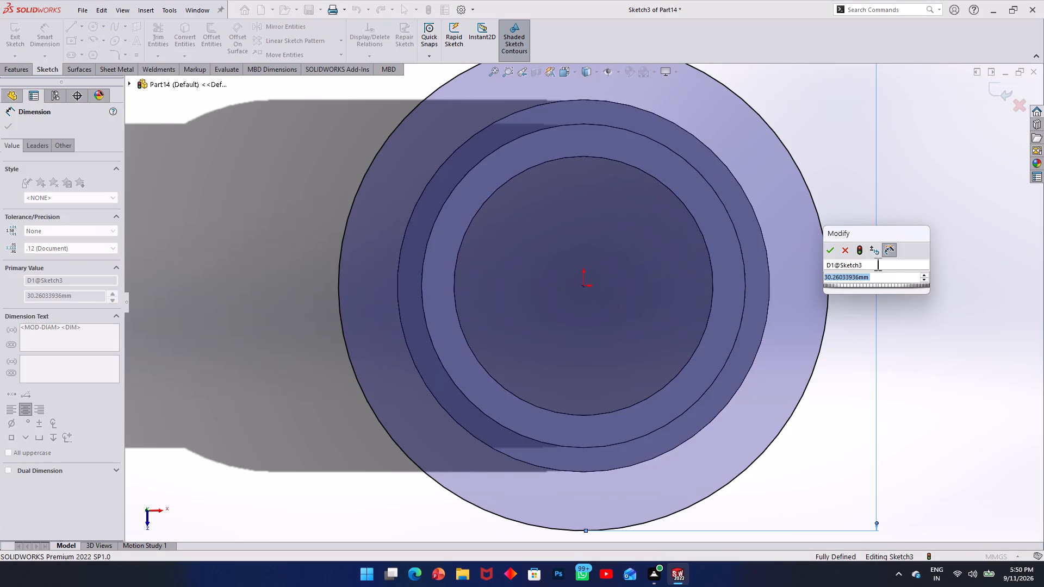
text(25)
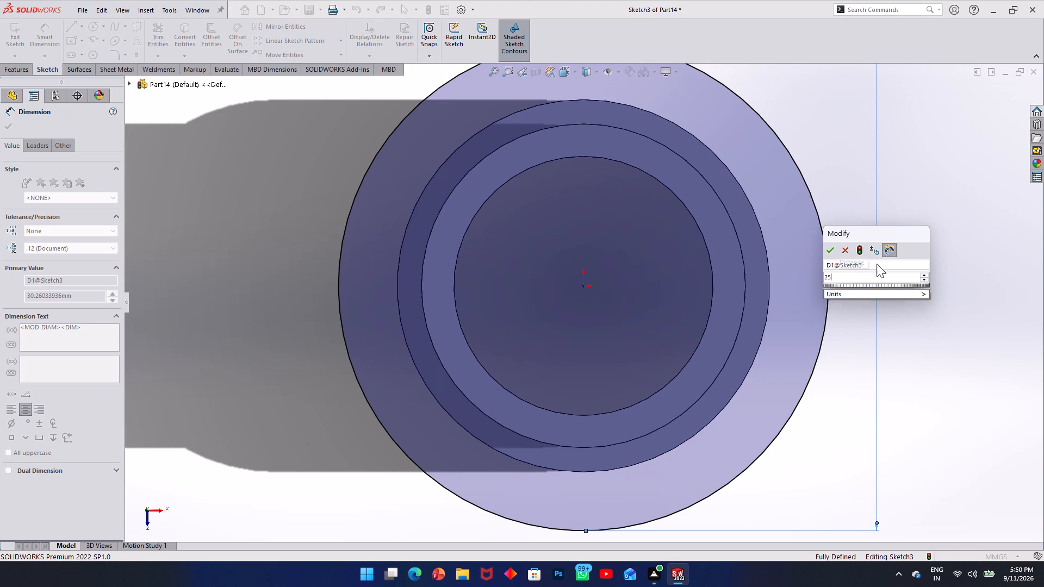
key(Return)
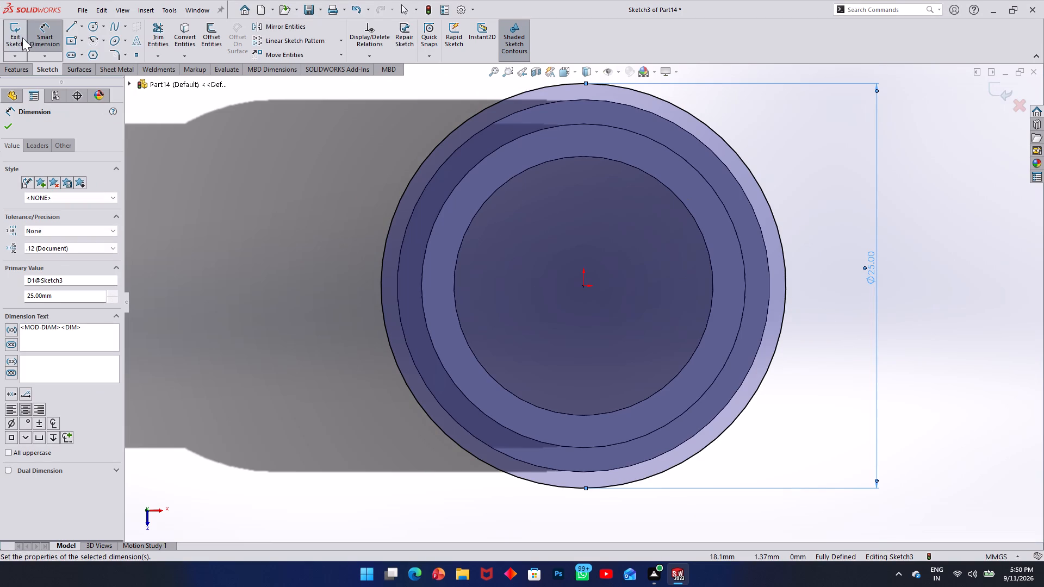
click(14, 39)
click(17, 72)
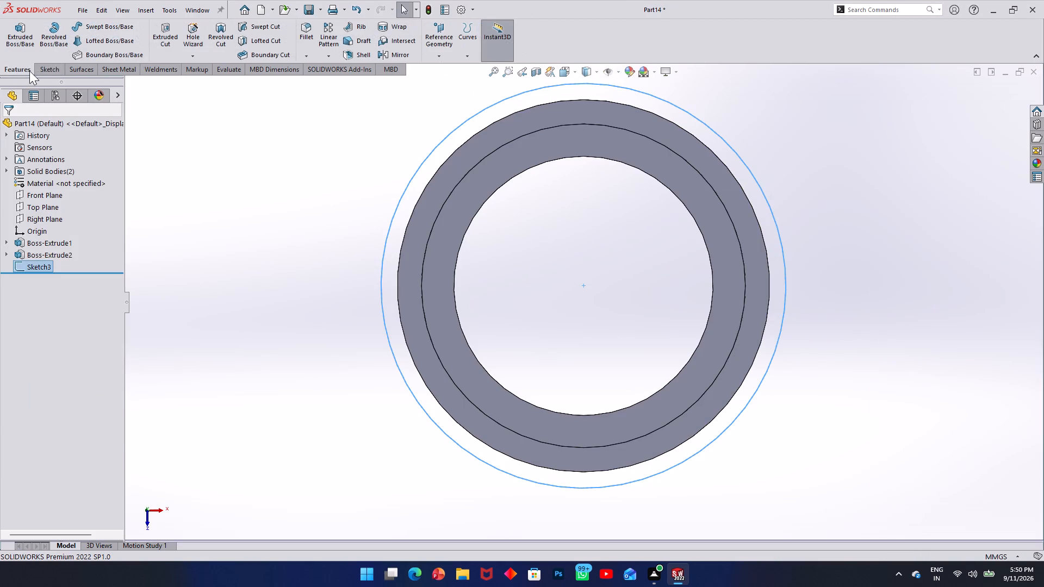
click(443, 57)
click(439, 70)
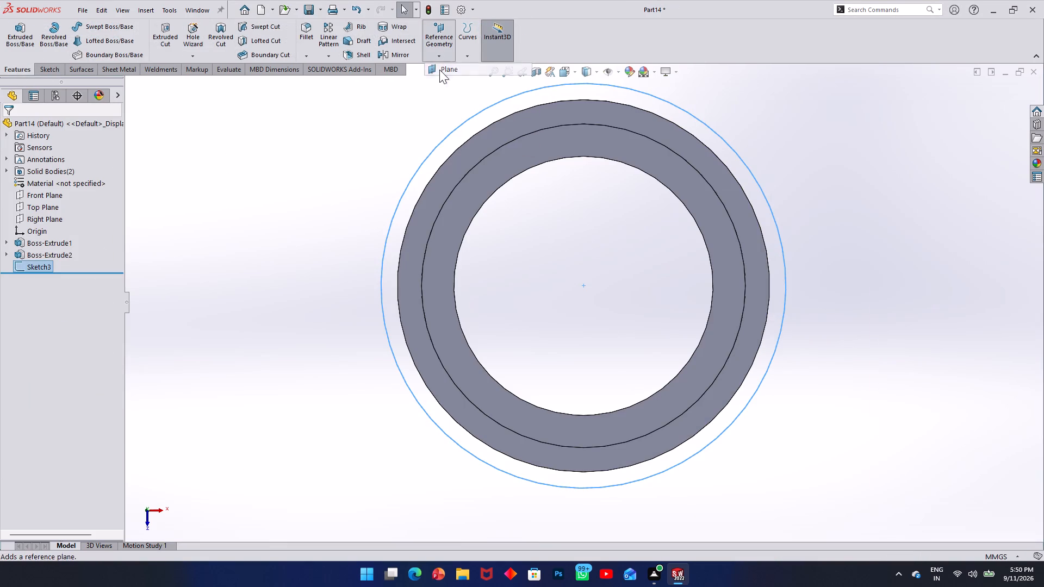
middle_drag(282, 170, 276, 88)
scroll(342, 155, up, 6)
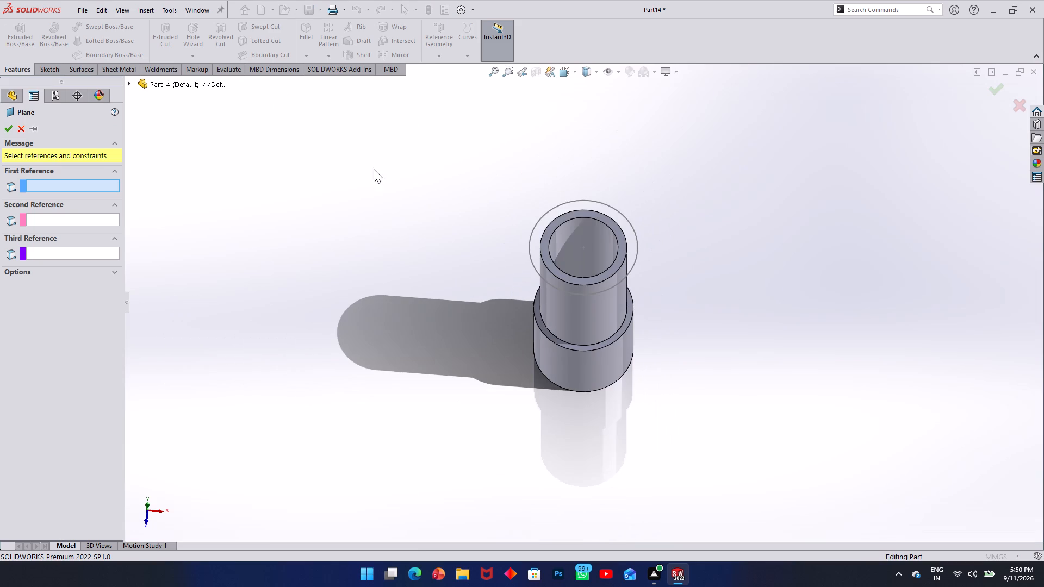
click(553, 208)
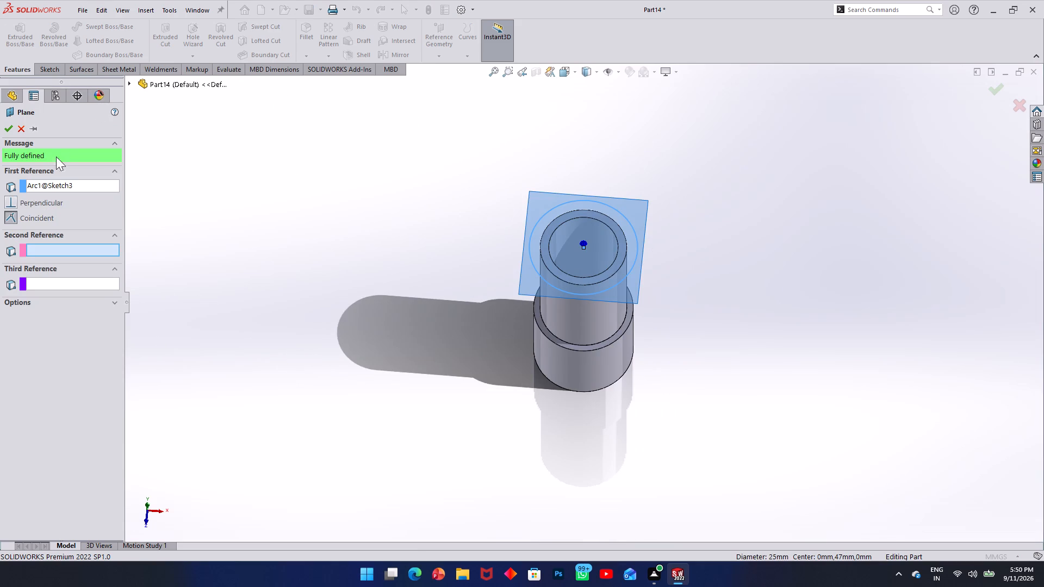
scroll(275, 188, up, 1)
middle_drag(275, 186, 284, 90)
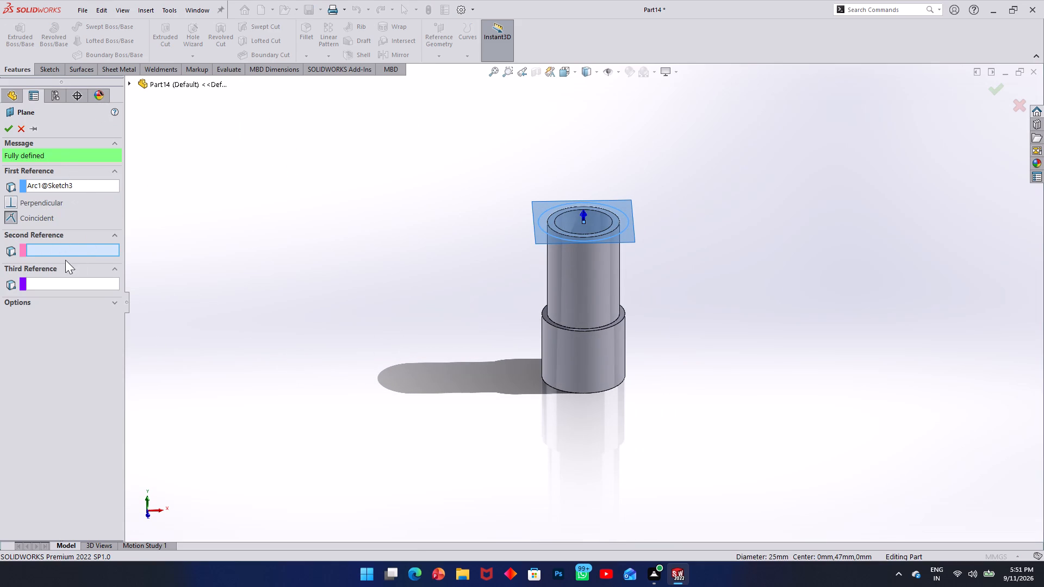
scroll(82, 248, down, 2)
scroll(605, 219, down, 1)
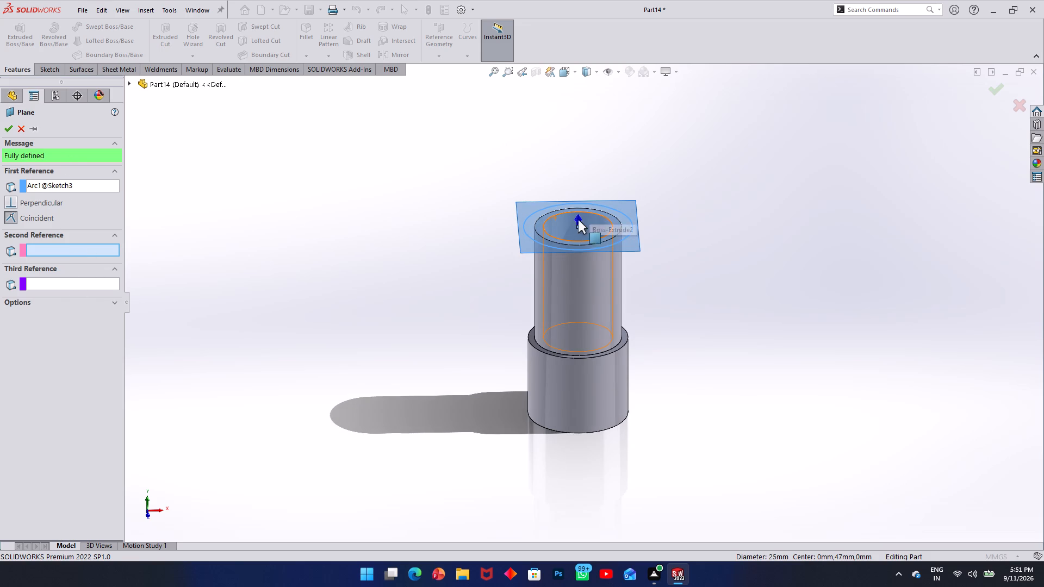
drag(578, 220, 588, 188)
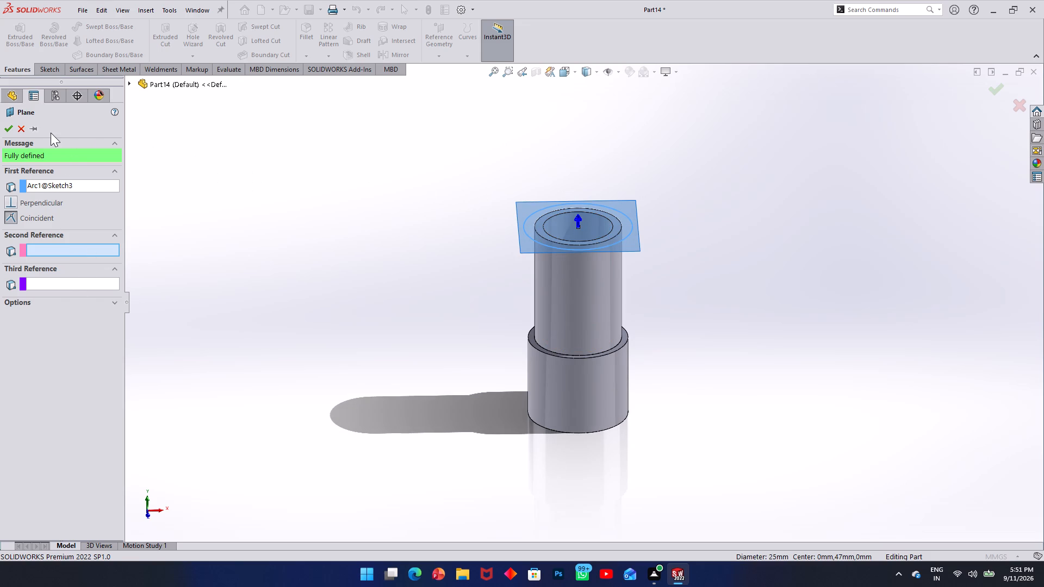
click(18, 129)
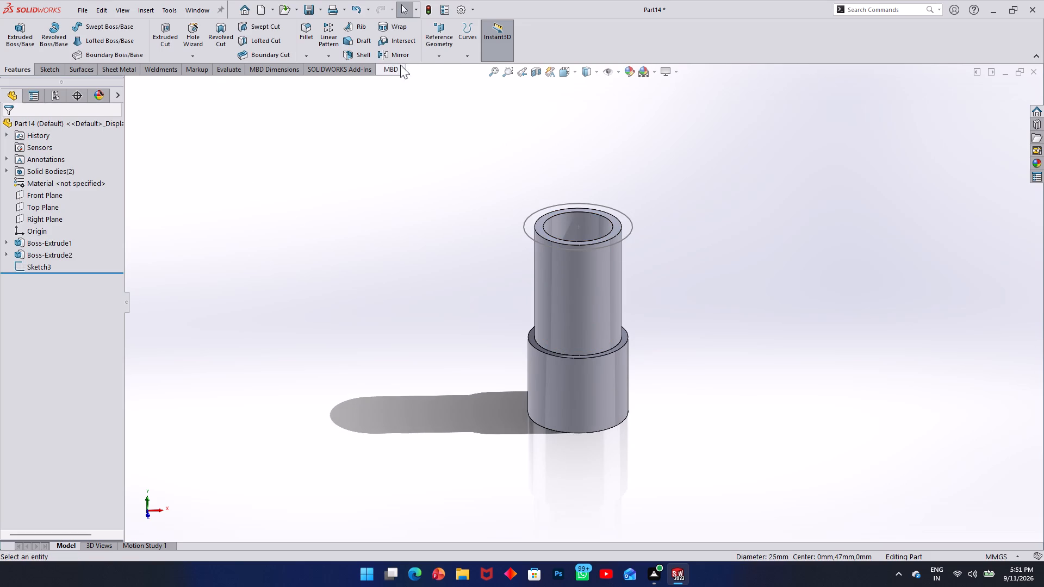
Create a reference plane offset 23 mm above the tube's top ring face.
click(473, 57)
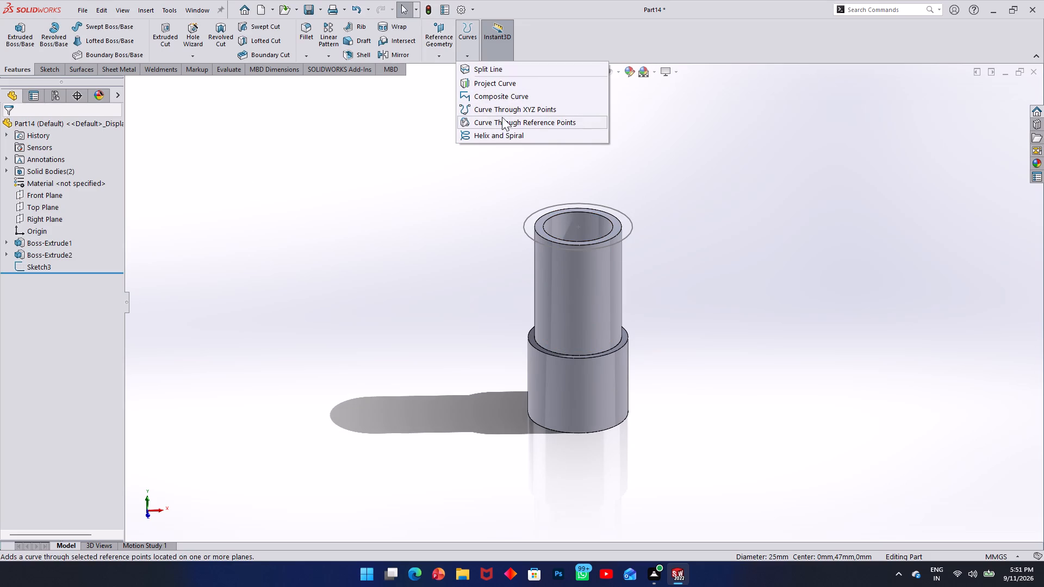
click(438, 71)
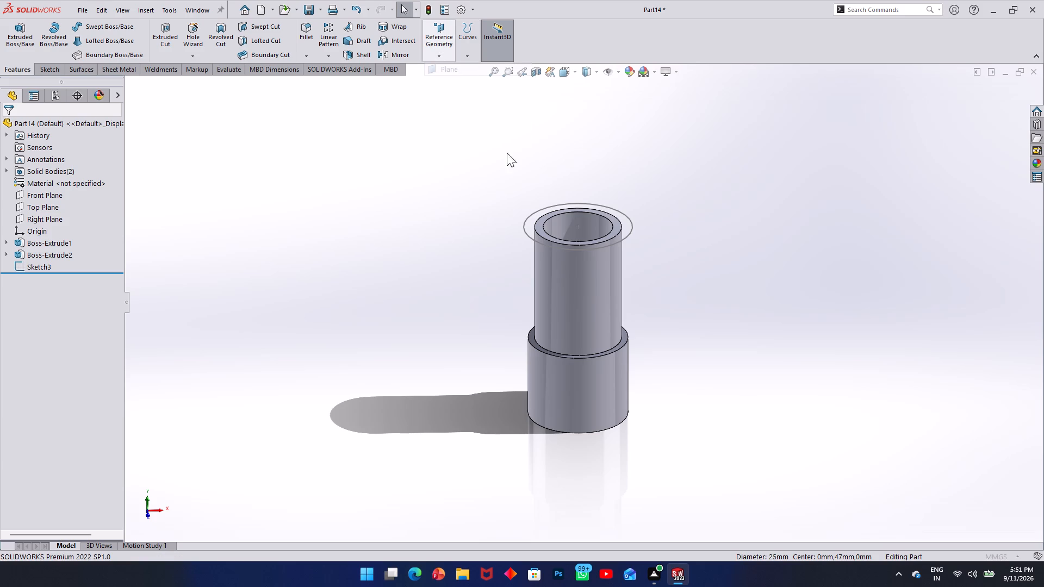
click(615, 230)
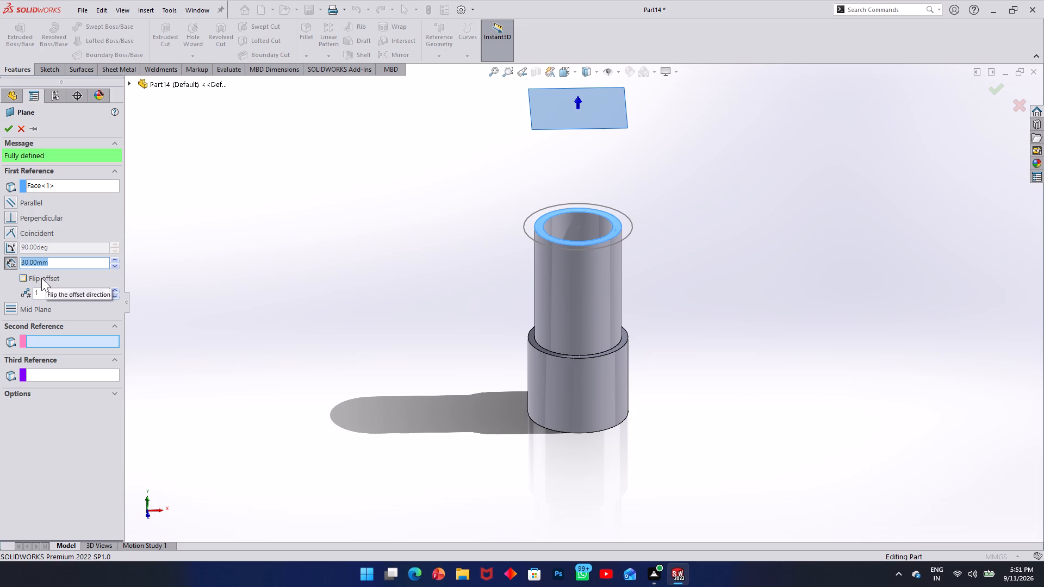
text(23)
key(Return)
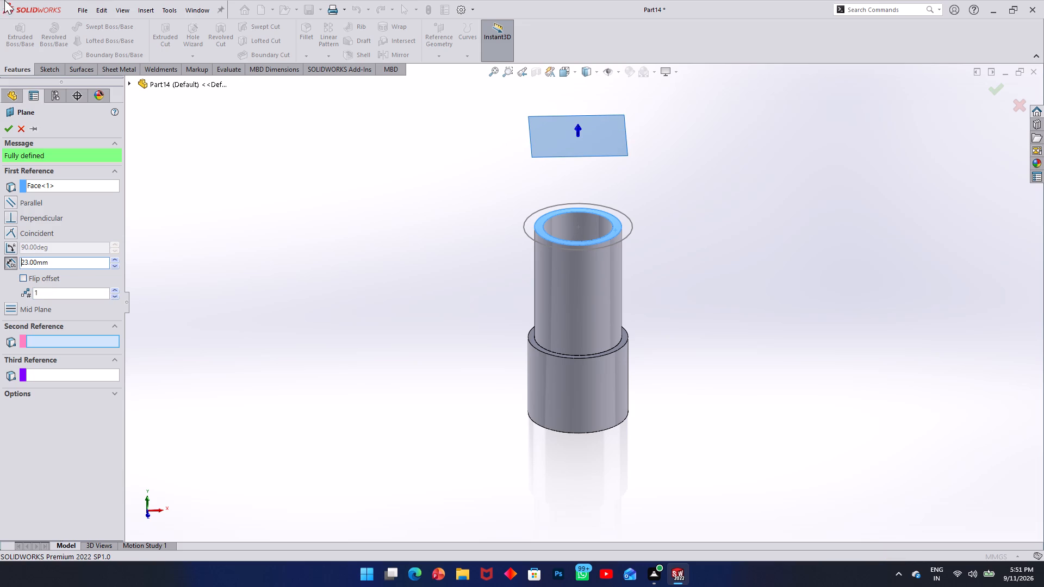
click(7, 130)
Sketch an origin-centred circle on the new offset plane, dimension its diameter to 41.56 mm, and close the sketch.
click(560, 139)
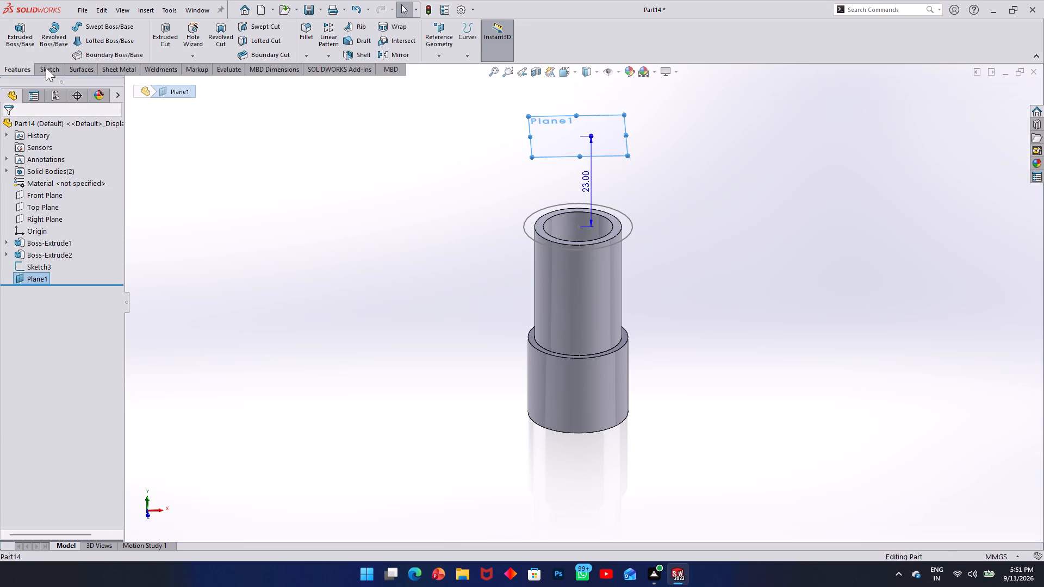
click(46, 67)
click(19, 34)
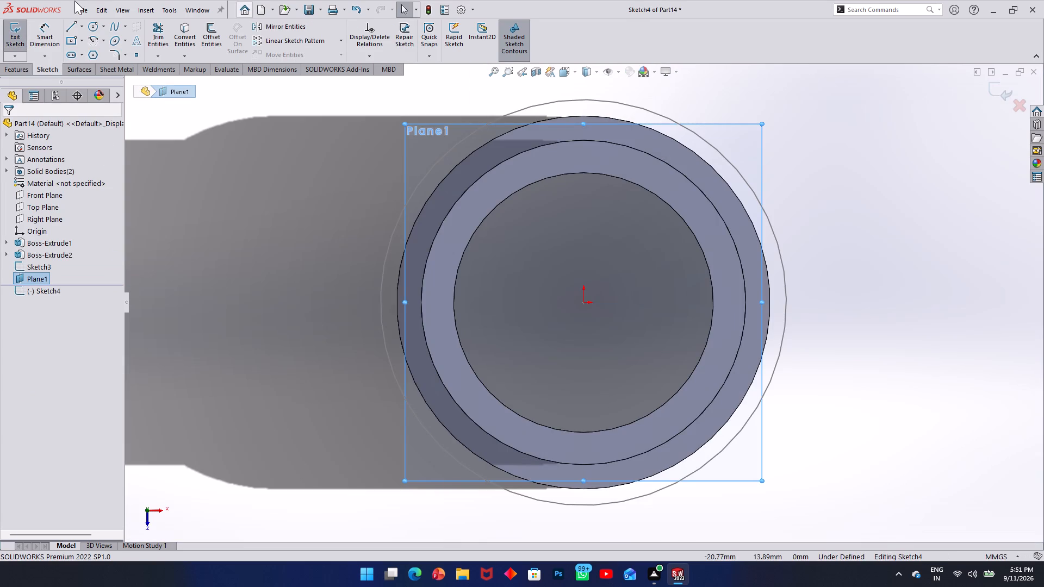
click(94, 27)
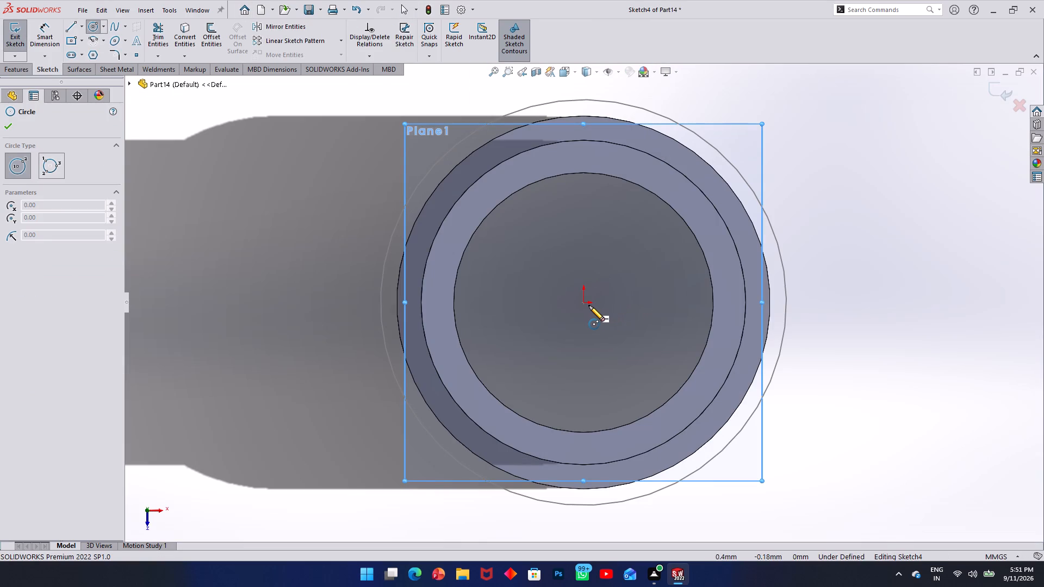
click(583, 303)
click(848, 349)
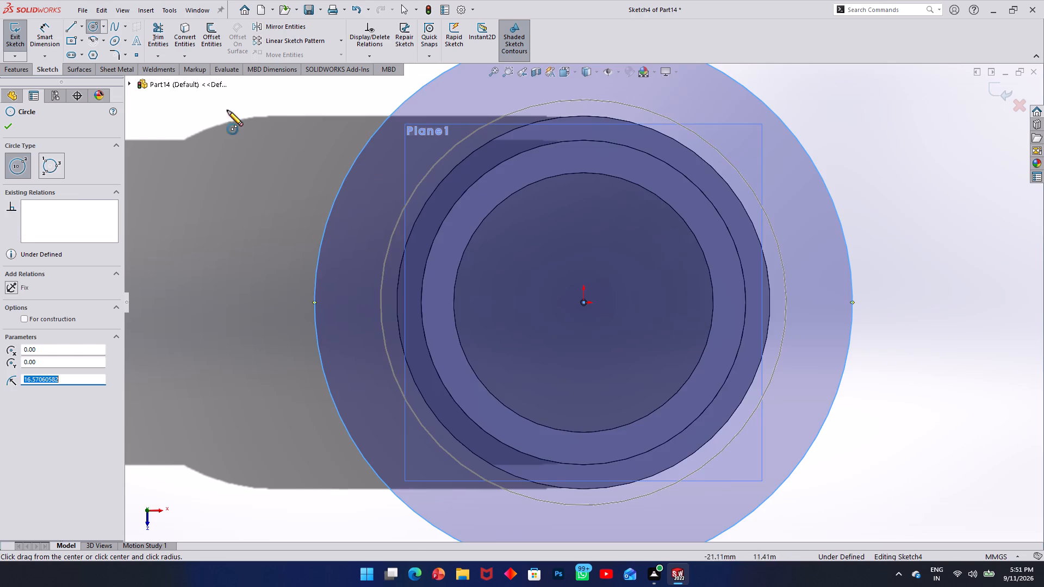
click(52, 41)
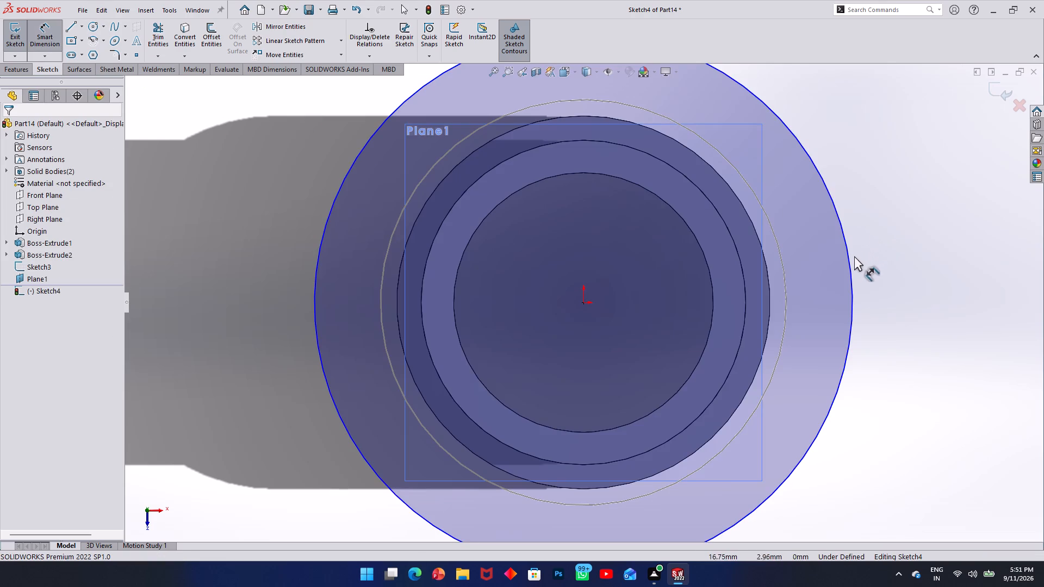
click(849, 260)
click(942, 280)
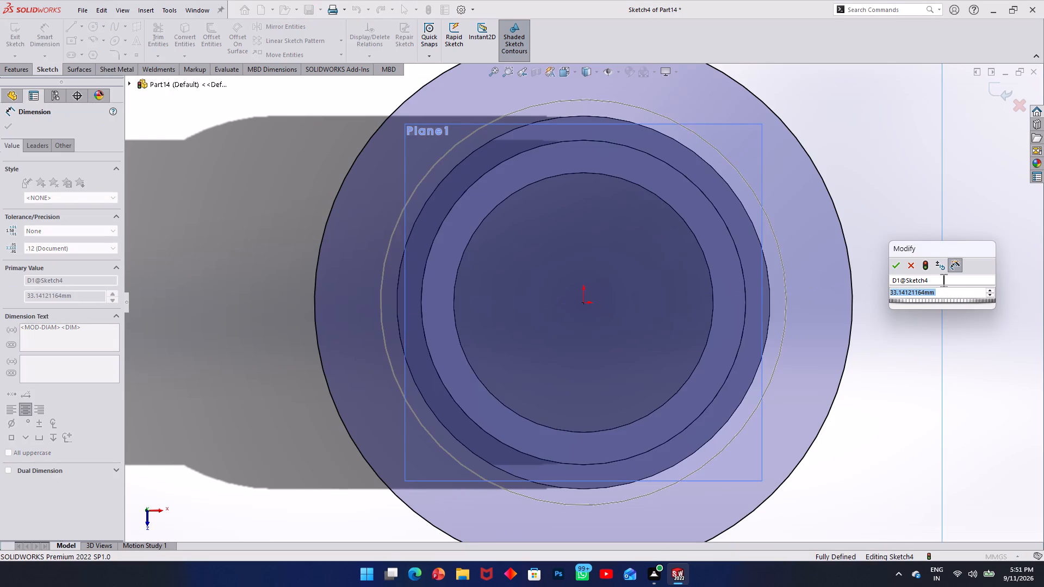
text(41)
text(.56)
key(Return)
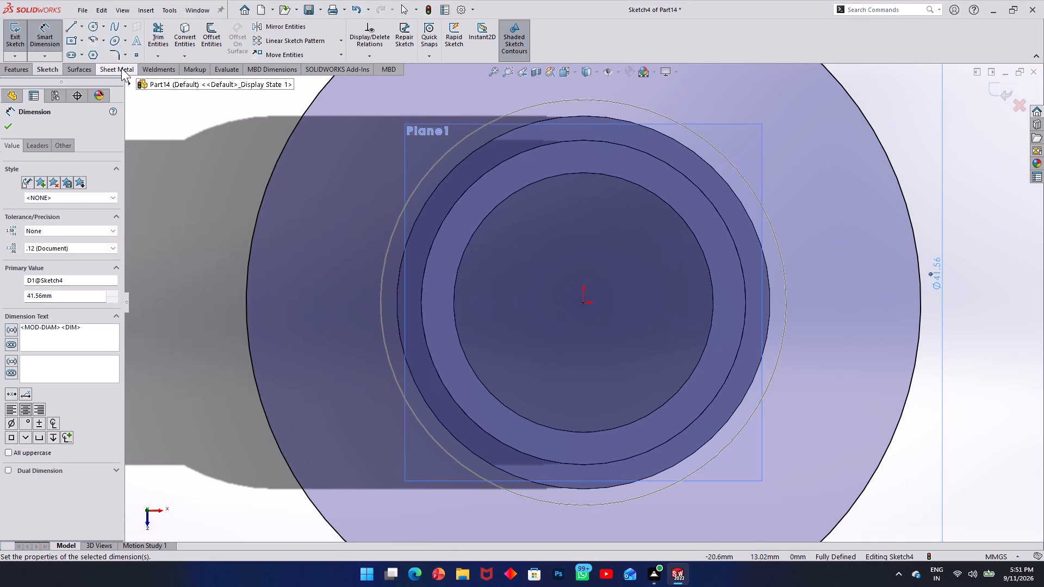
click(4, 129)
click(19, 27)
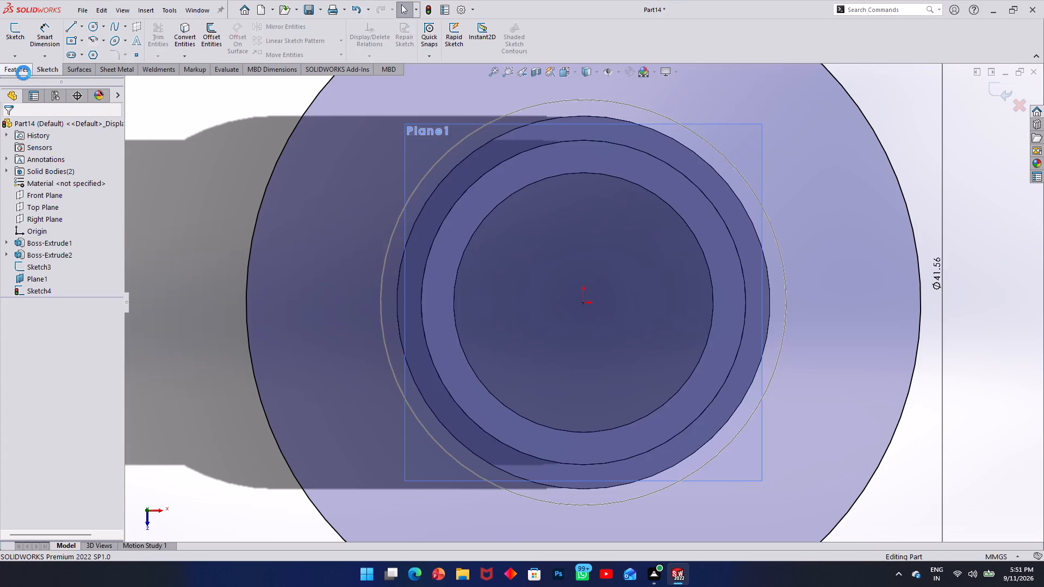
Loft a merged boss from the 25 mm circle on the tube's top face to the 41.56 mm circle on the offset plane.
click(14, 66)
scroll(172, 160, up, 5)
middle_drag(314, 185, 256, 160)
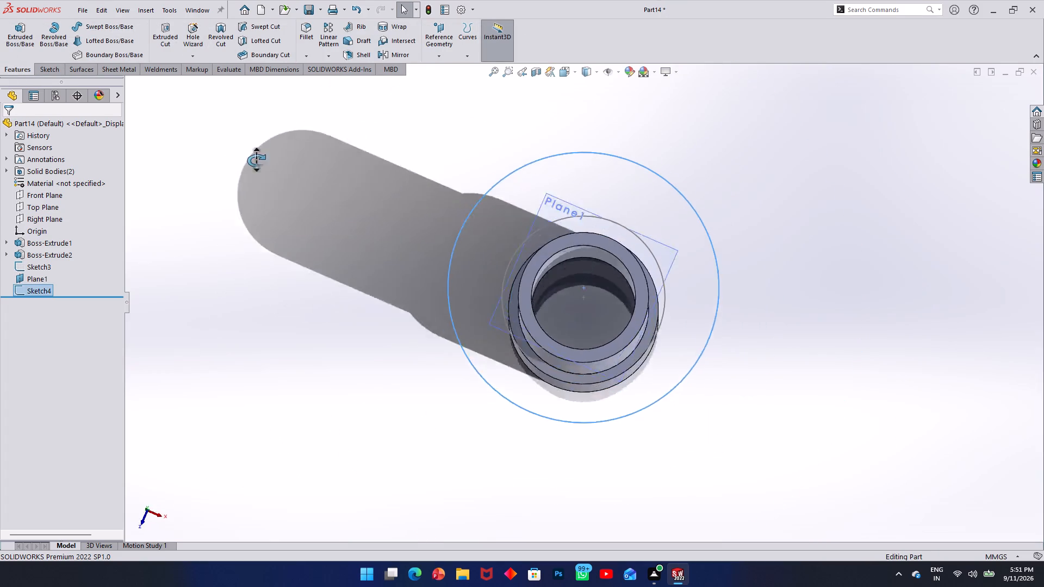
middle_drag(256, 160, 258, 42)
click(111, 39)
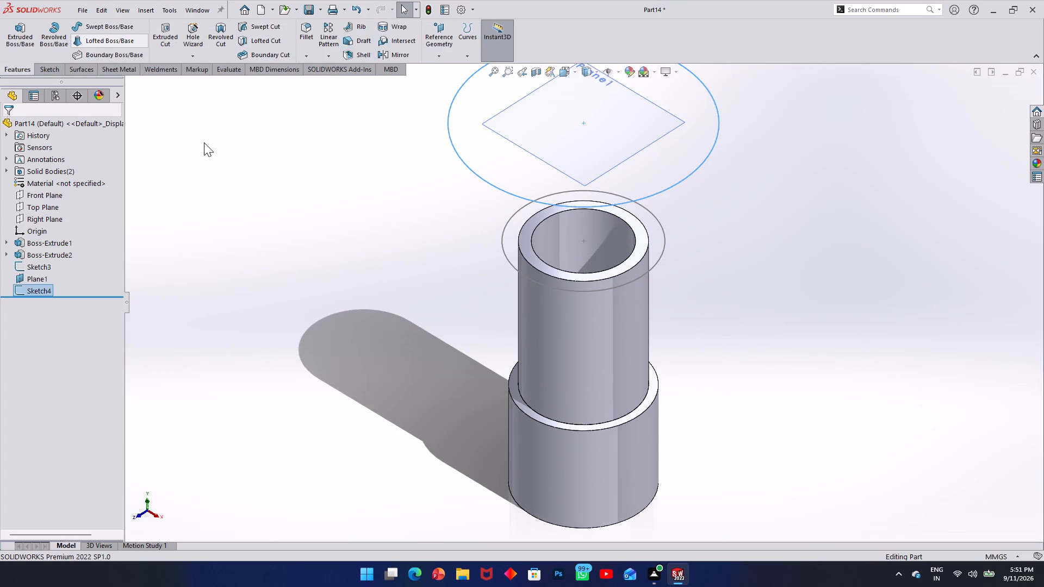
click(553, 286)
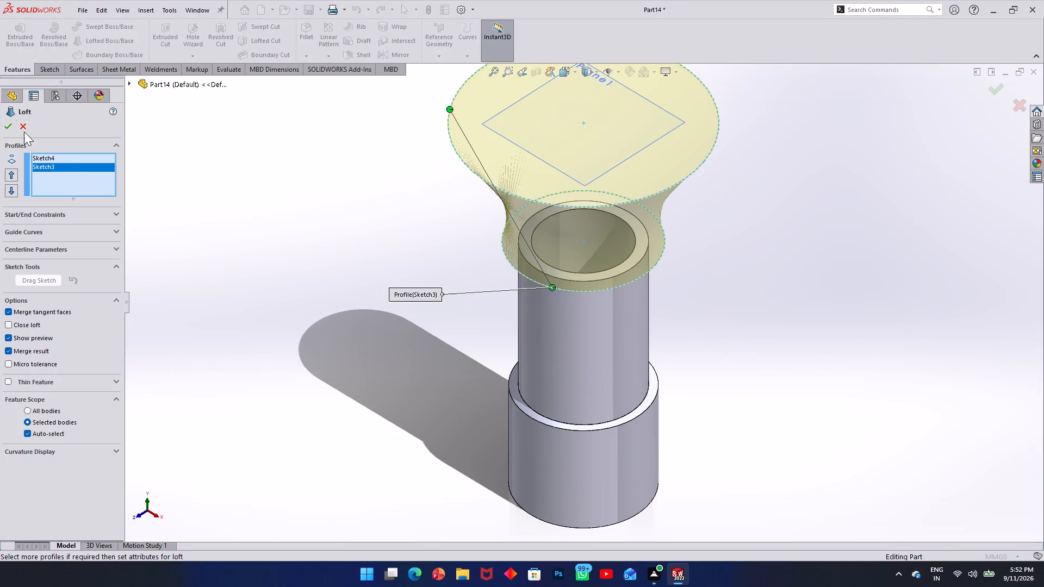
right_click(51, 166)
click(101, 178)
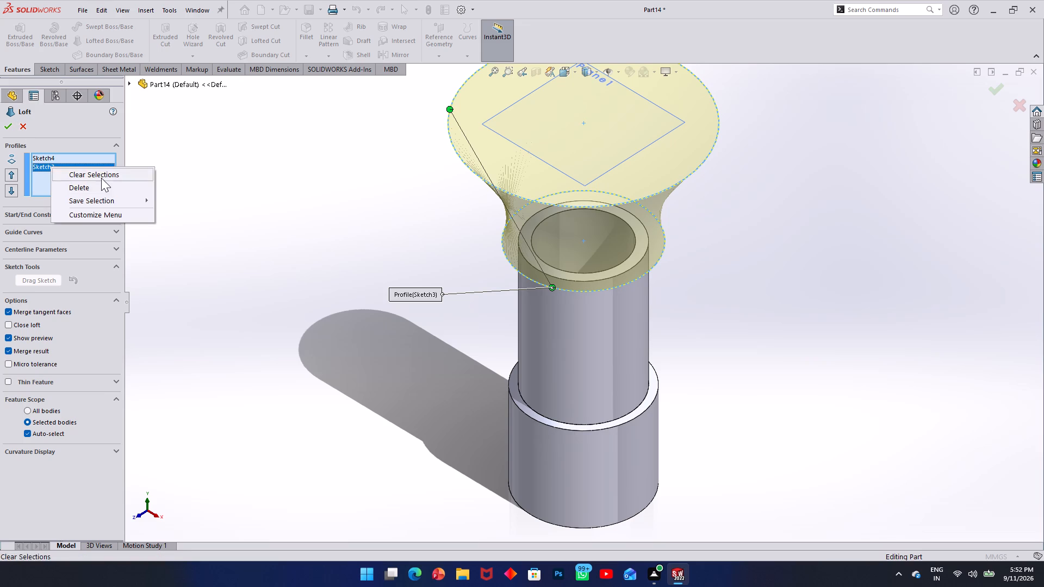
click(644, 273)
click(664, 191)
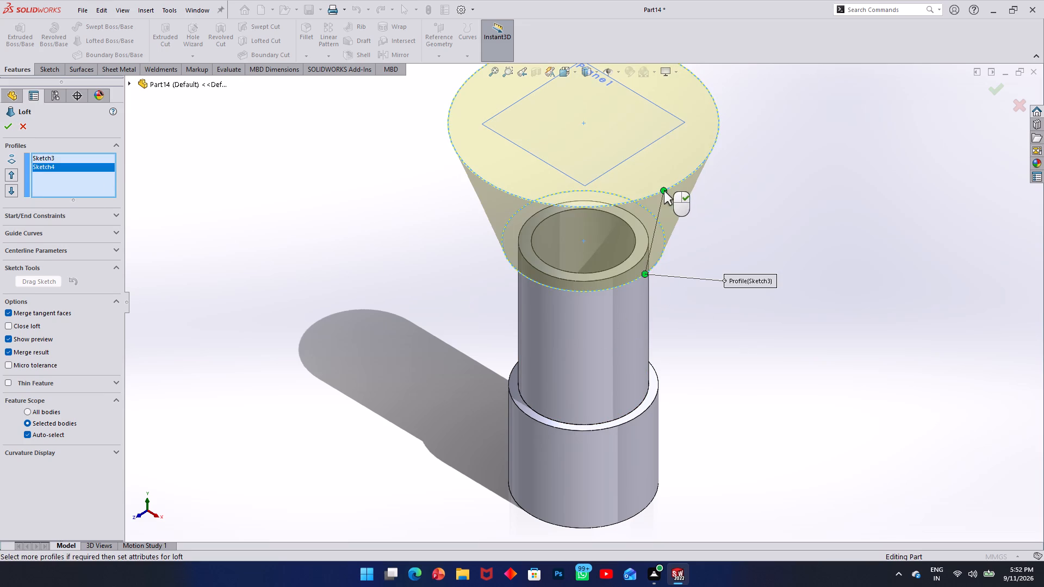
click(4, 126)
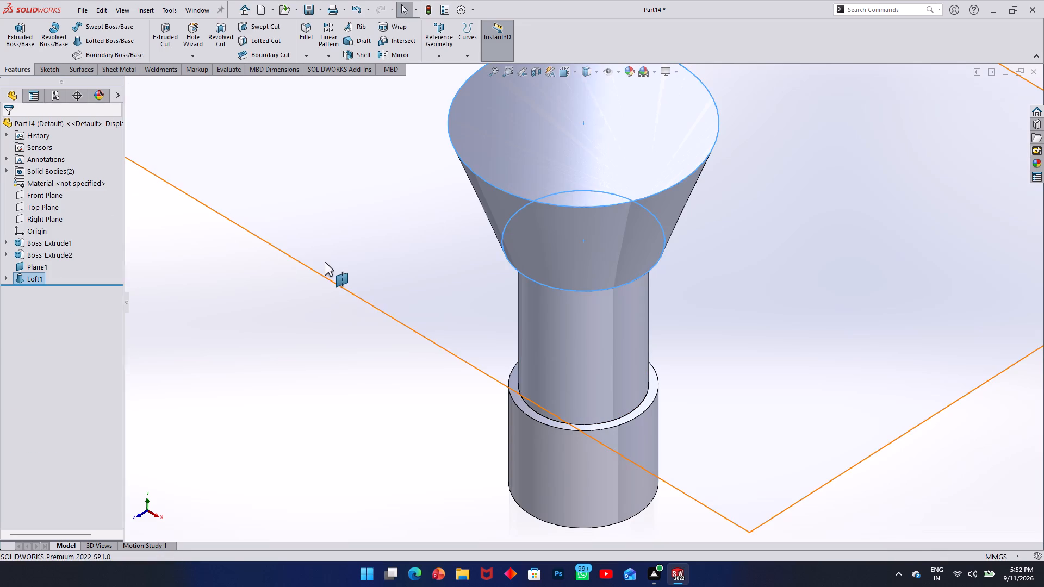
Start a sketch on the loft's wide top face and draw an origin-centred circle about 15 mm in diameter.
click(325, 262)
scroll(421, 279, up, 6)
middle_drag(568, 243, 619, 316)
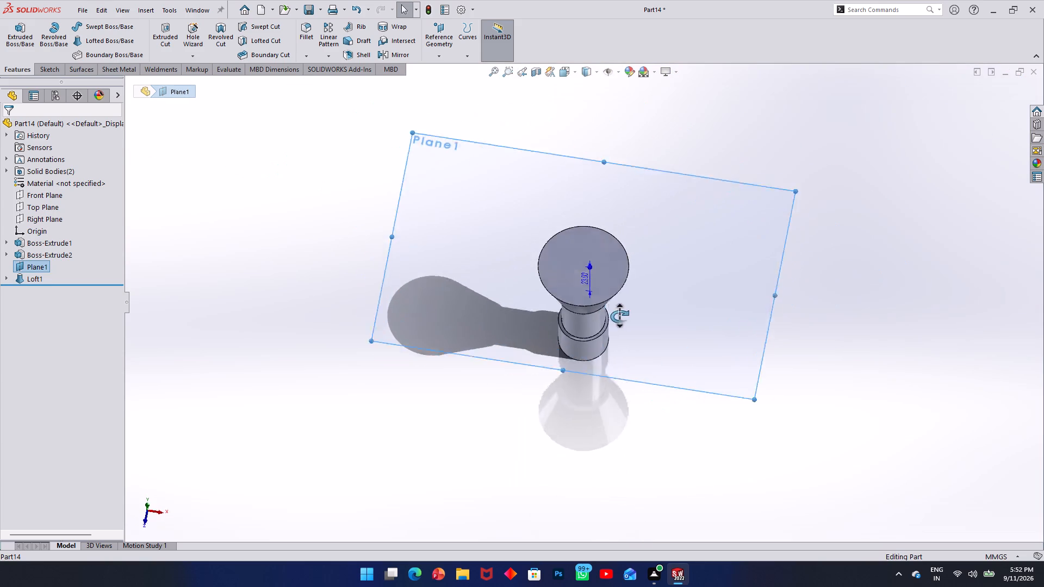
middle_drag(619, 316, 637, 327)
click(595, 276)
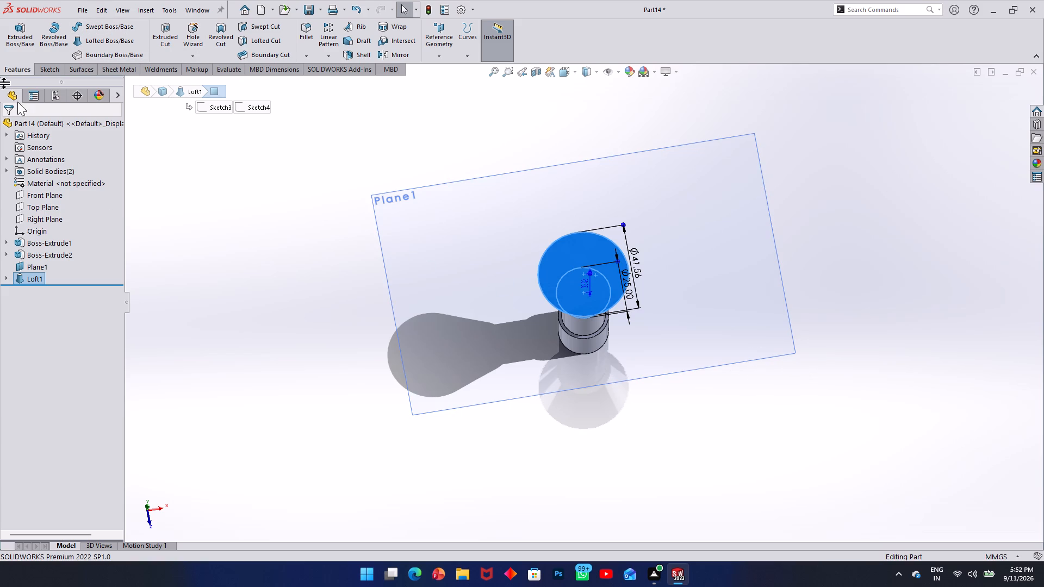
click(42, 67)
click(14, 39)
click(96, 27)
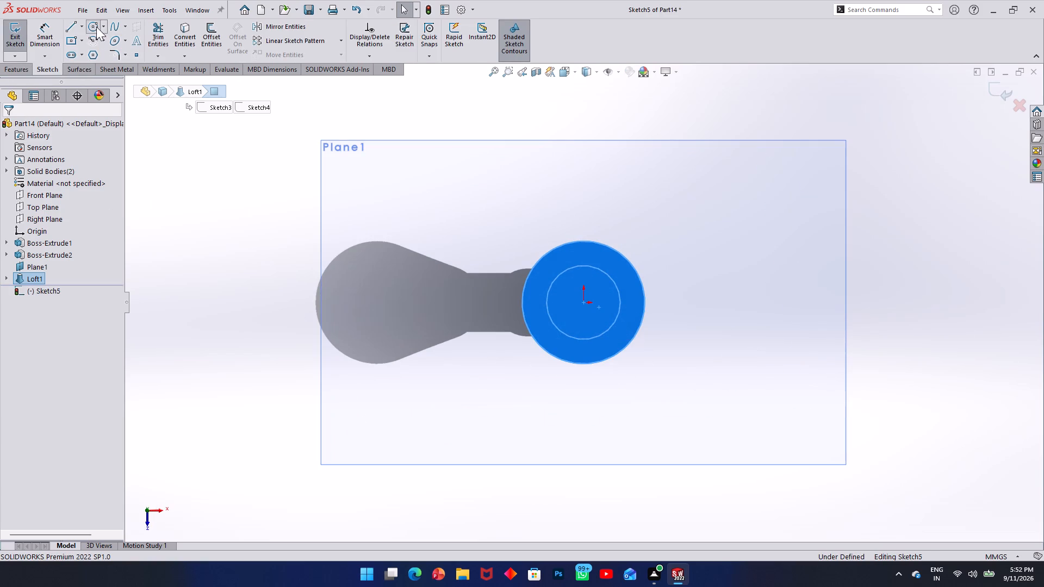
scroll(610, 291, down, 3)
middle_drag(616, 286, 613, 282)
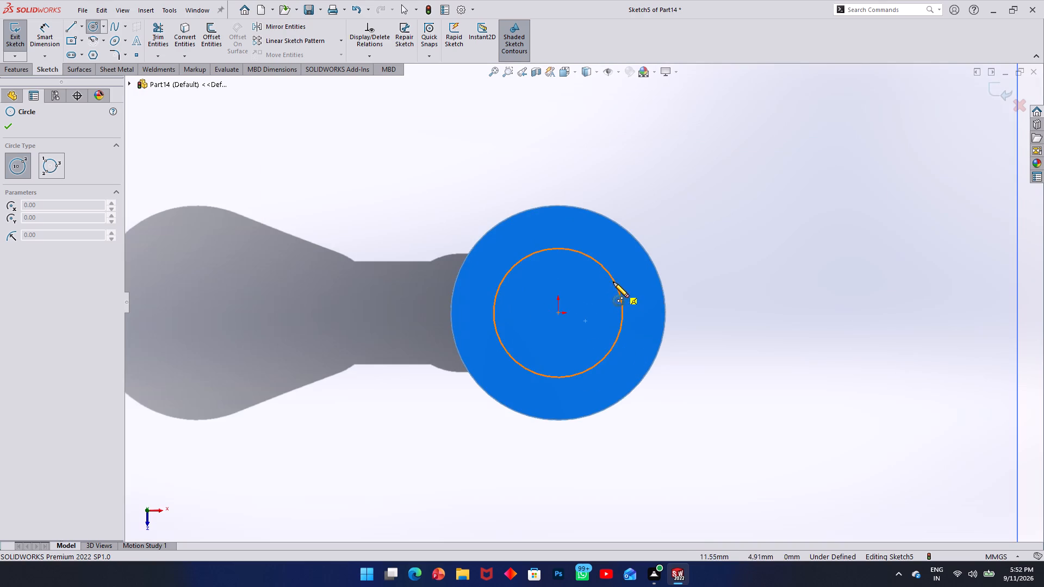
middle_drag(613, 282, 590, 305)
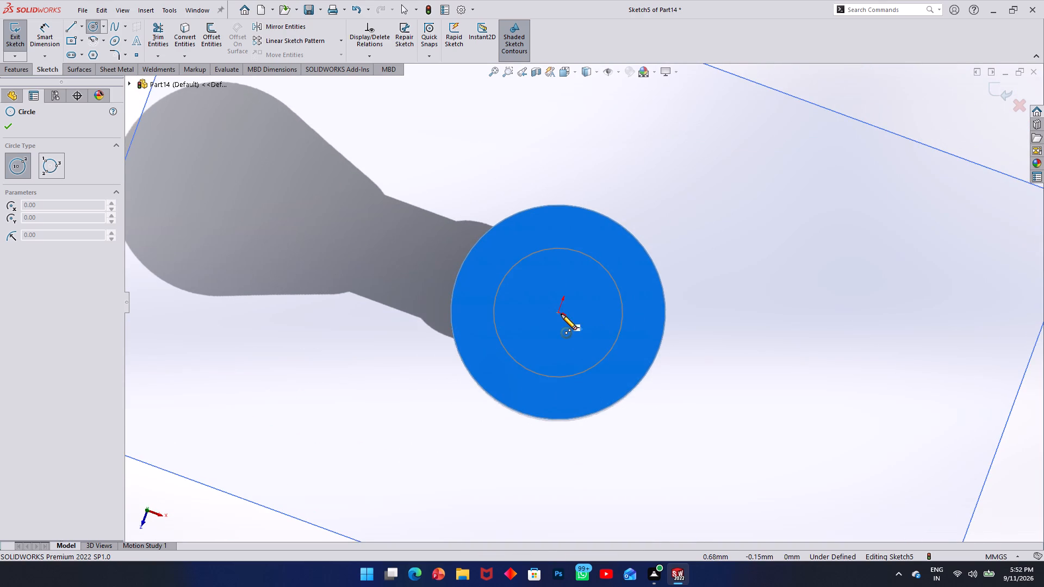
click(560, 314)
click(592, 332)
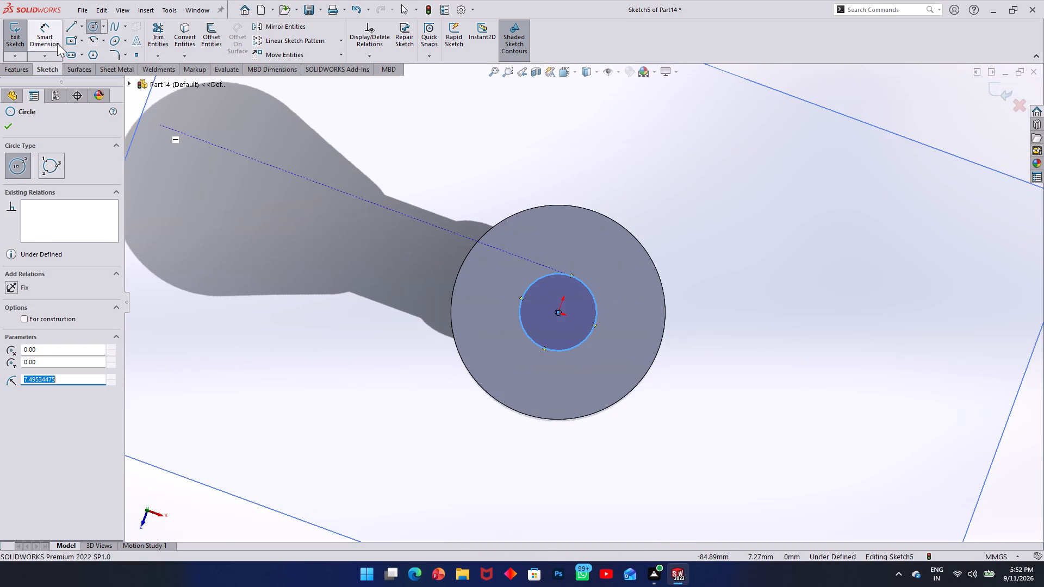
Dimension the new circle's diameter to 13 mm and close the sketch.
click(56, 41)
click(591, 298)
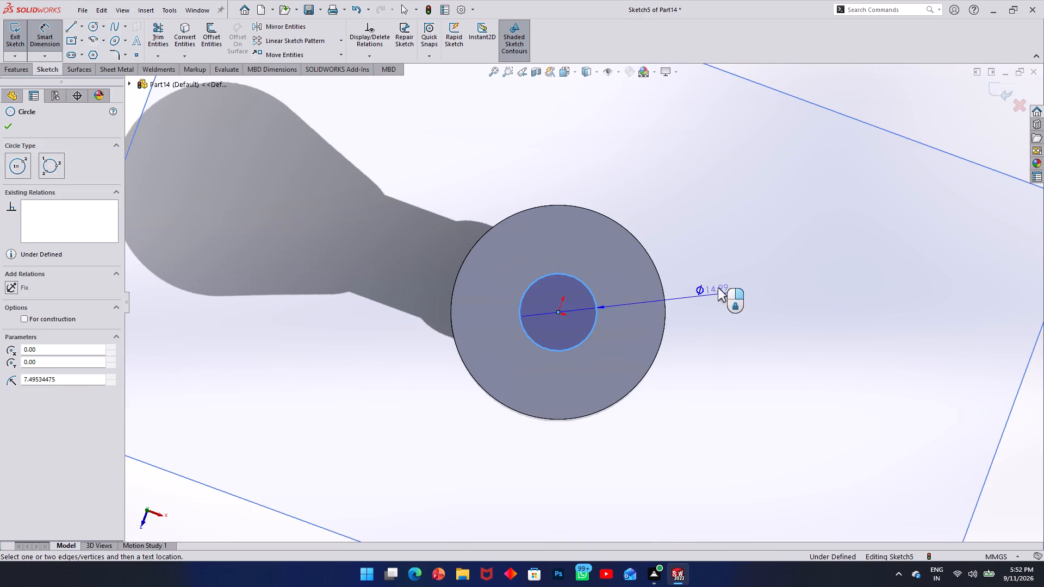
click(722, 288)
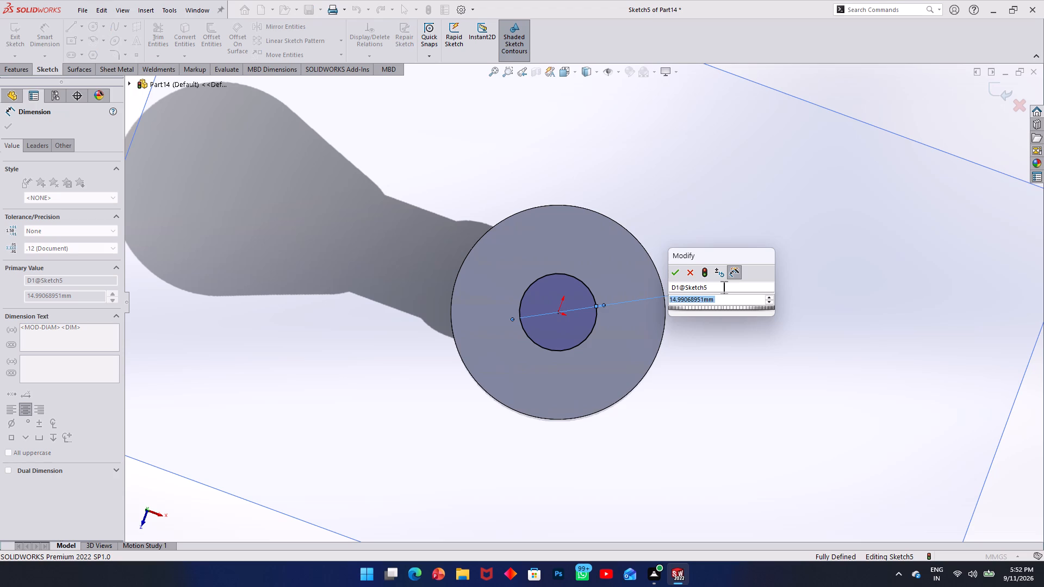
text(13)
key(Return)
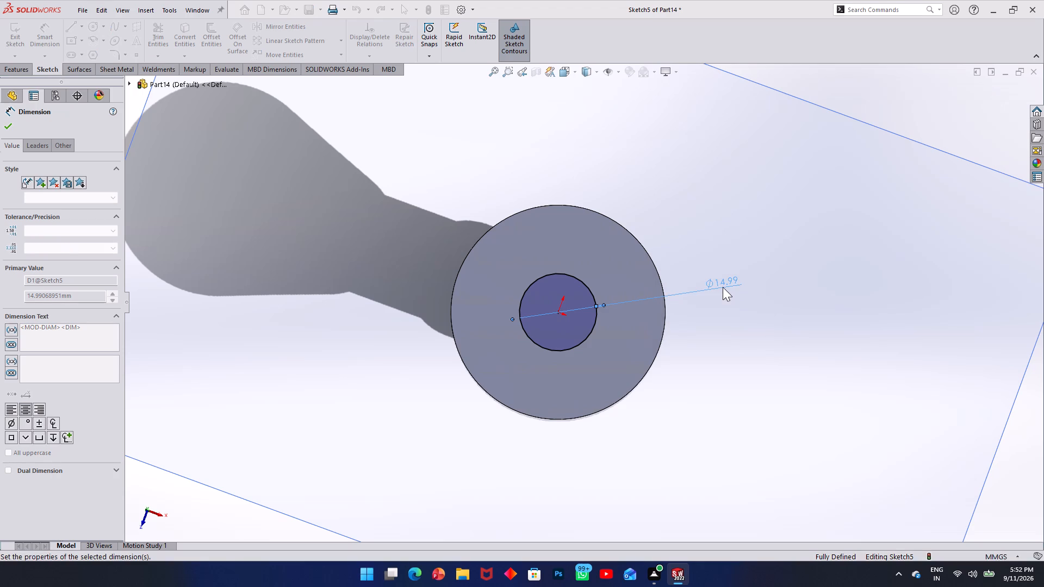
click(7, 122)
click(9, 38)
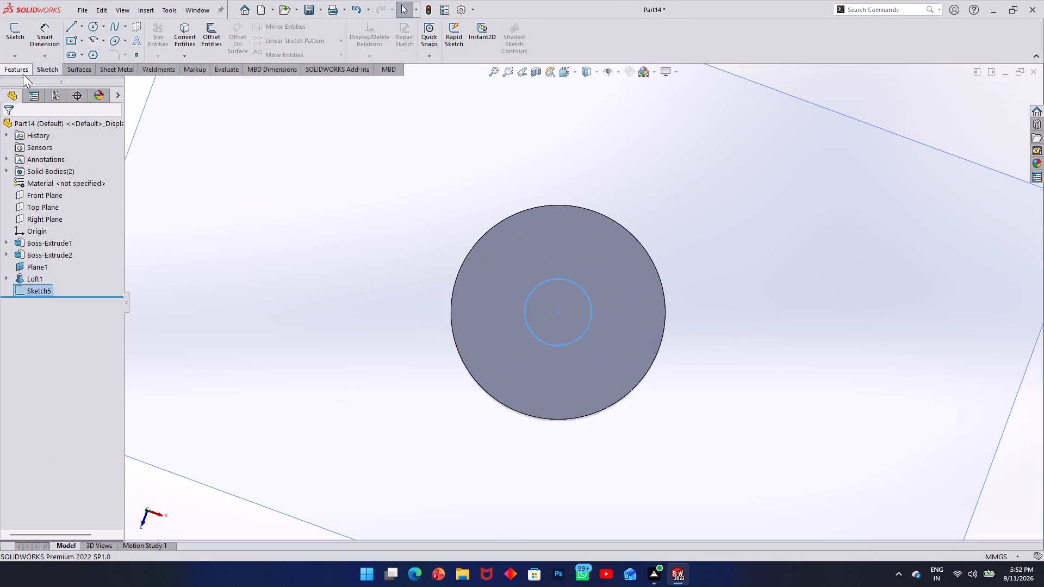
Cut-extrude the 13 mm circle down through the flared top as a blind cut 44 mm deep.
click(16, 70)
click(19, 41)
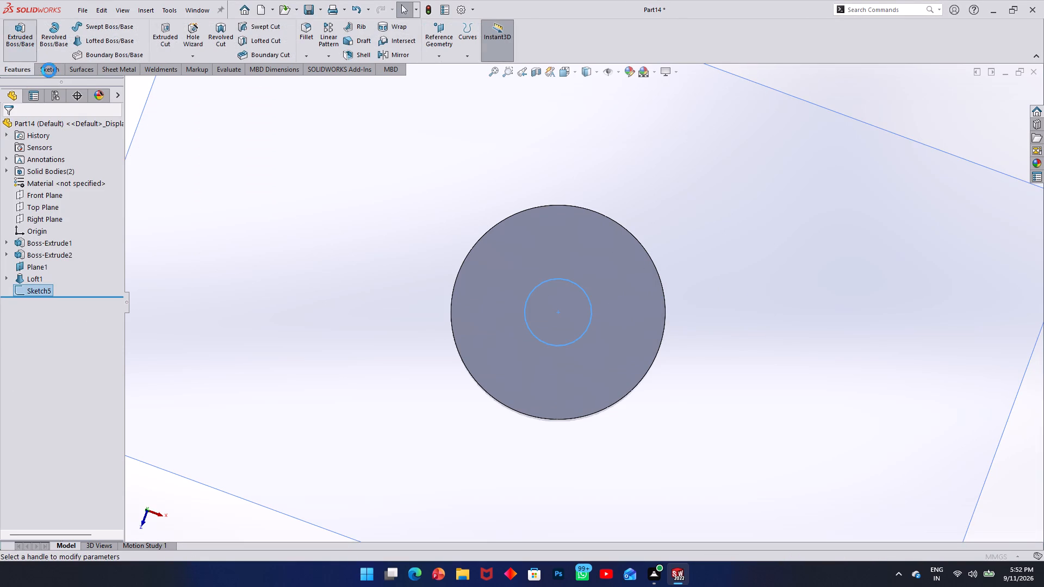
click(20, 125)
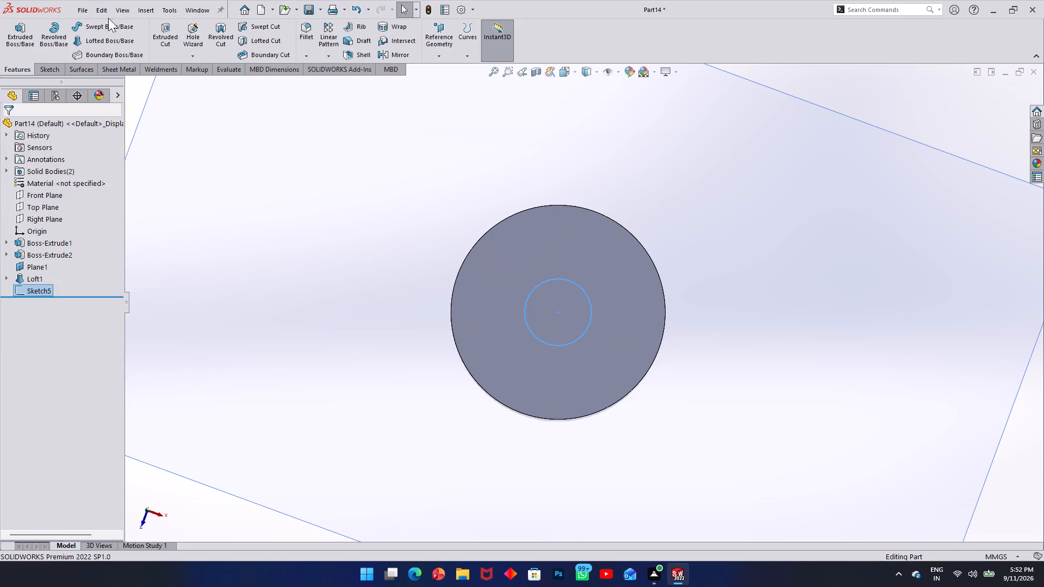
click(163, 30)
middle_drag(367, 254, 363, 160)
scroll(367, 254, up, 1)
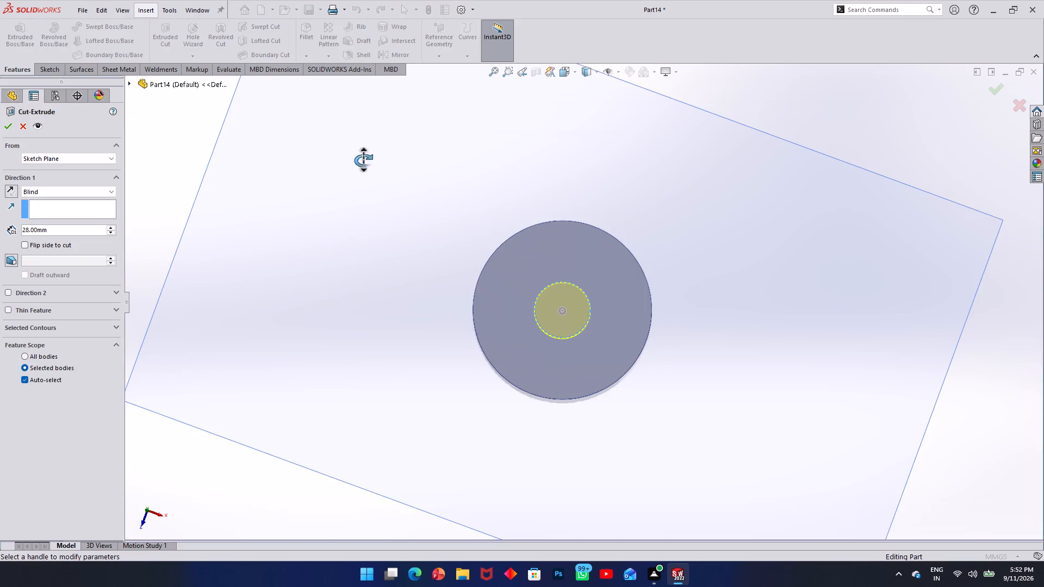
middle_drag(363, 160, 366, 118)
drag(66, 229, 27, 235)
text(44)
key(Return)
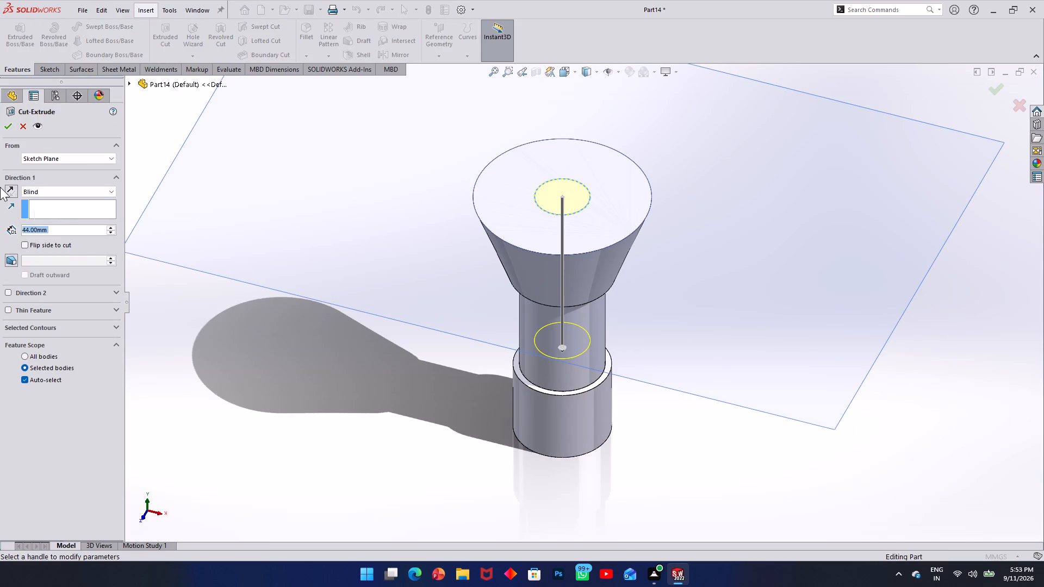
click(3, 124)
click(254, 289)
Start a sketch on the flare's top face and draw a horizontal centerline about 71 mm long through the origin.
scroll(425, 205, up, 3)
middle_drag(545, 215, 550, 223)
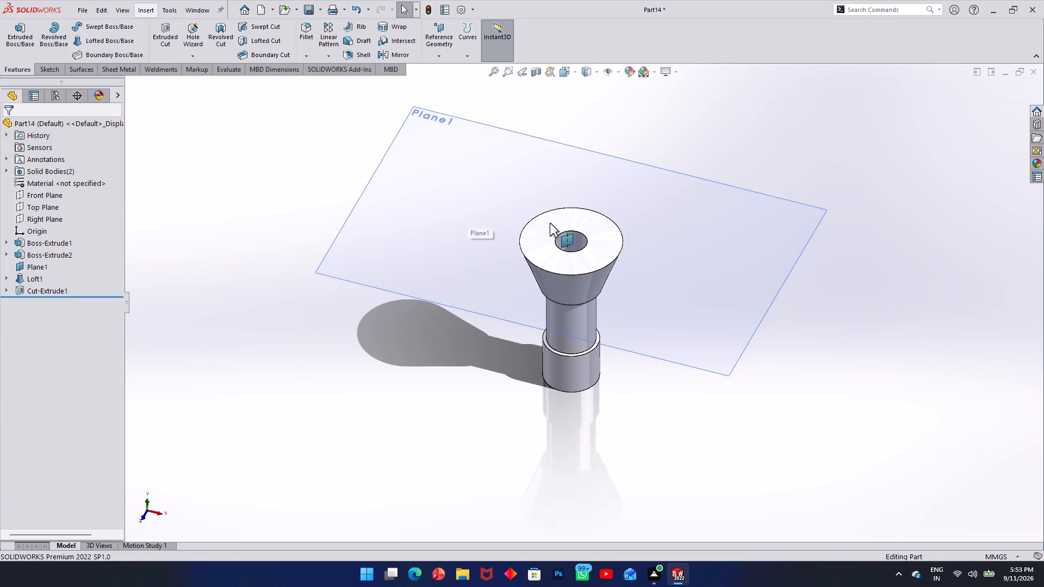
middle_drag(550, 223, 581, 335)
scroll(605, 320, down, 2)
click(601, 307)
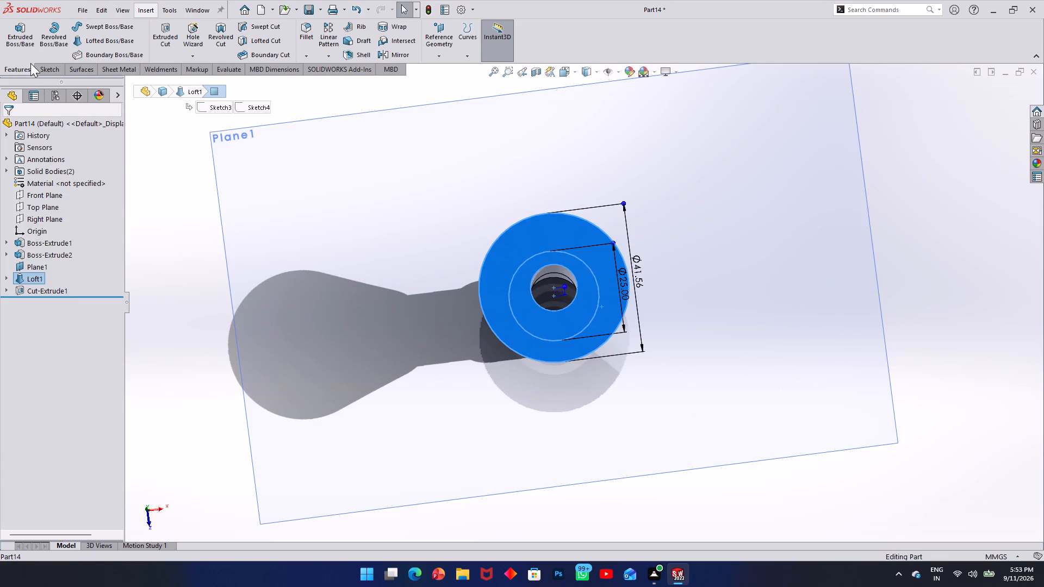
click(40, 66)
click(15, 29)
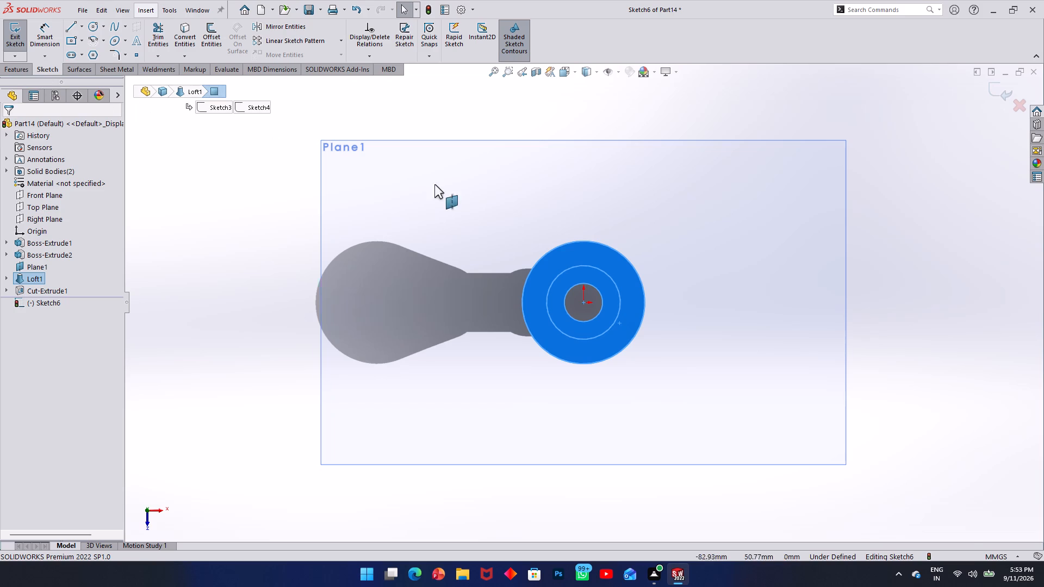
scroll(567, 272, down, 2)
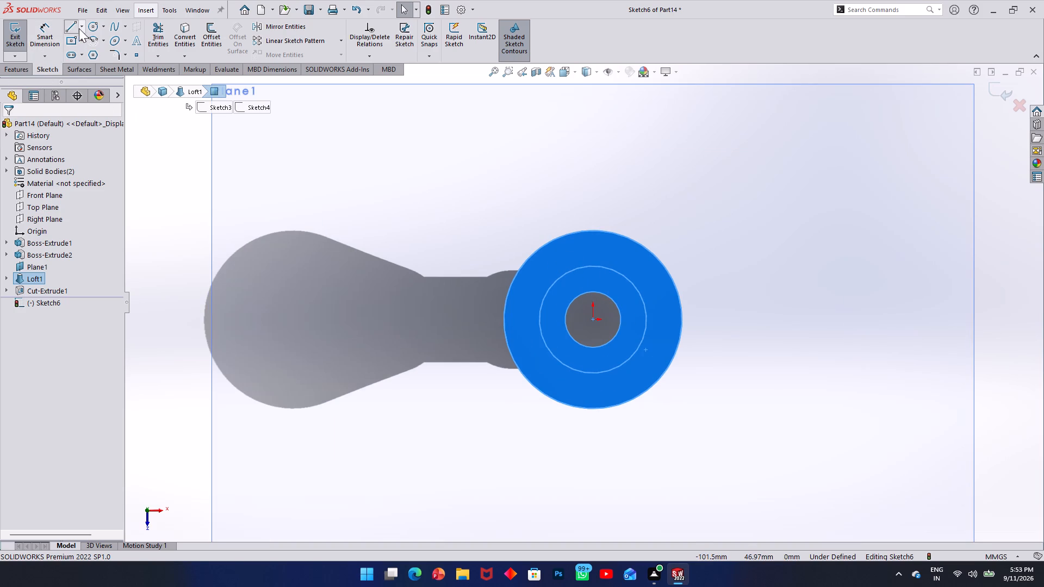
click(79, 28)
click(80, 52)
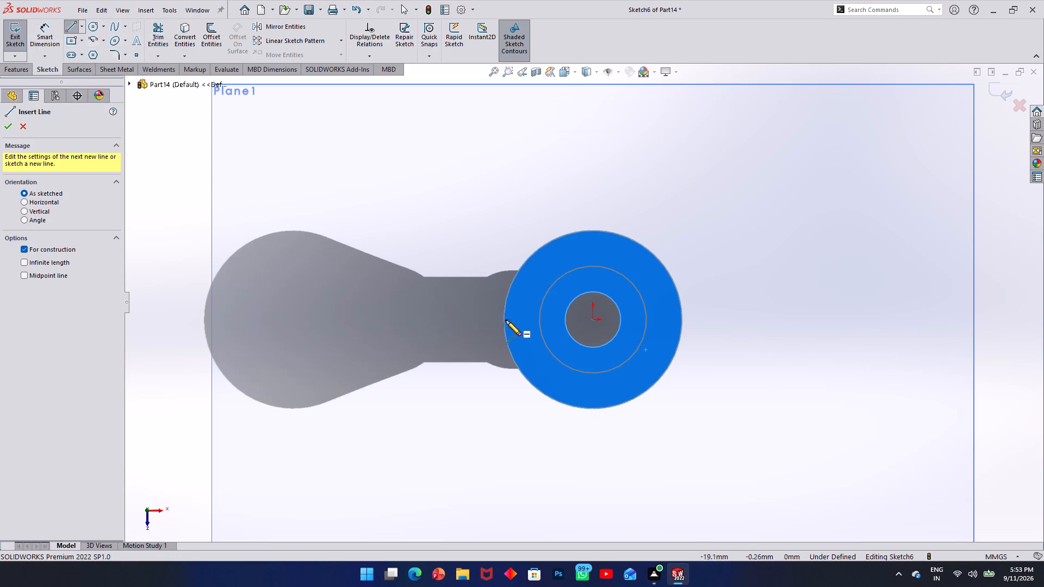
click(779, 320)
click(476, 318)
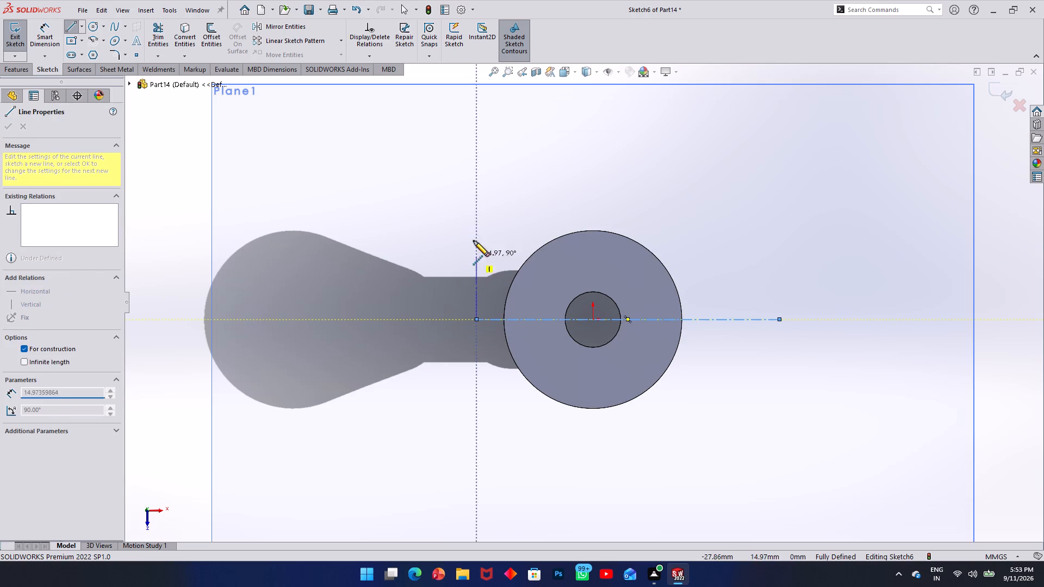
key(Escape)
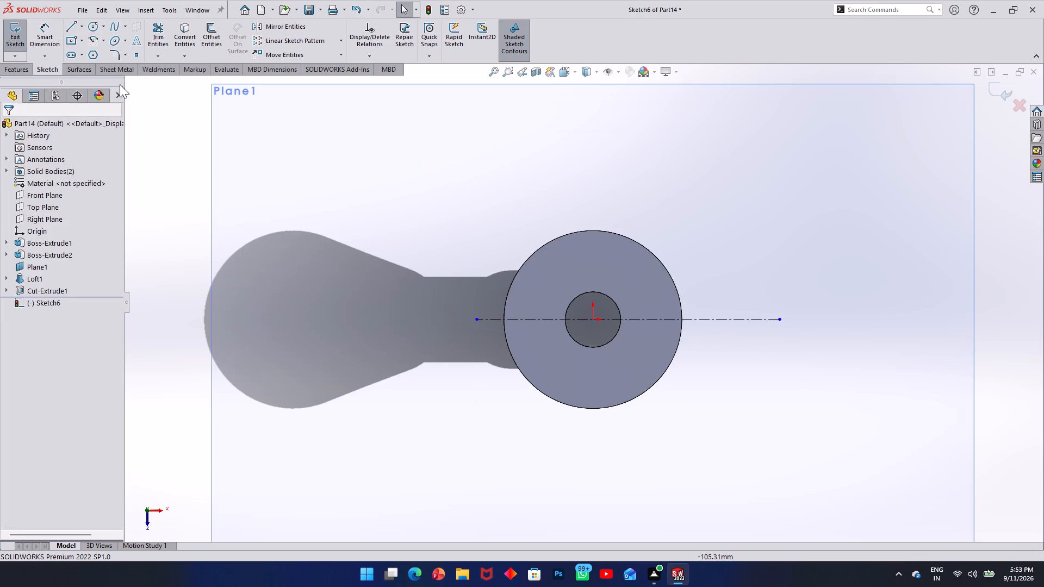
Draw a vertical centerline about 69 mm long through the origin, extending past both sides of the flare.
click(83, 29)
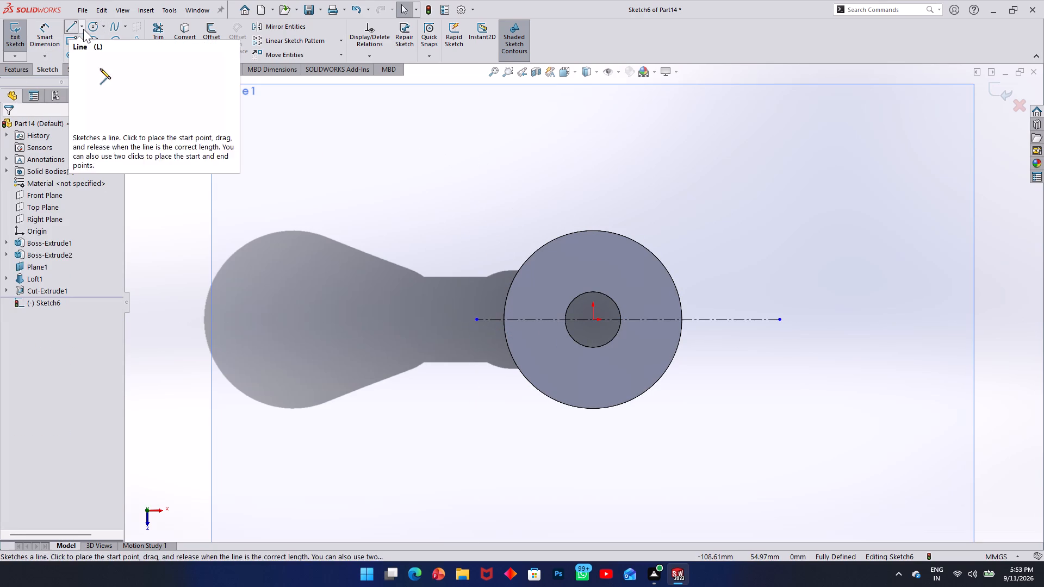
click(83, 27)
click(82, 50)
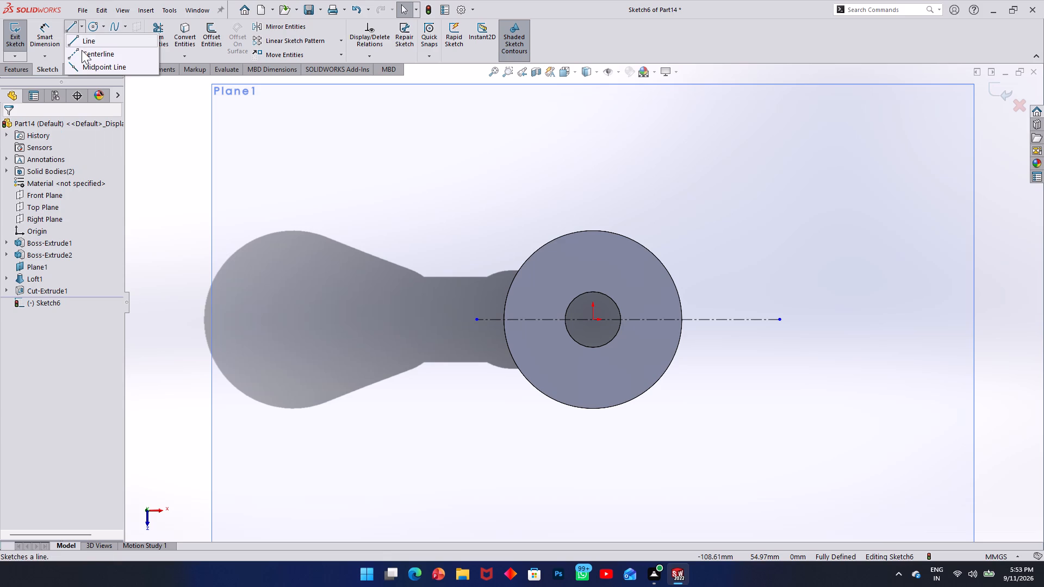
click(593, 175)
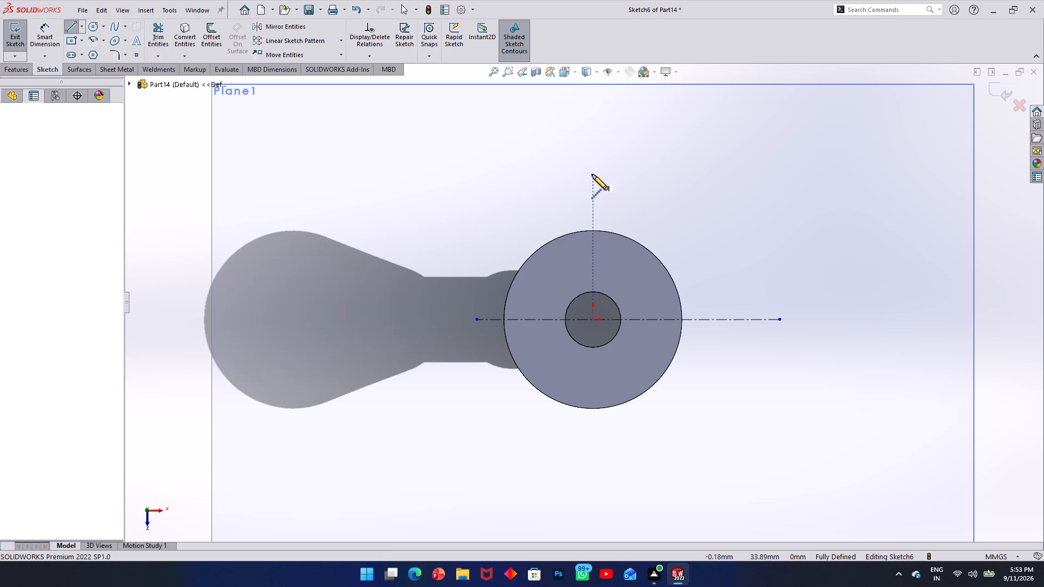
click(594, 472)
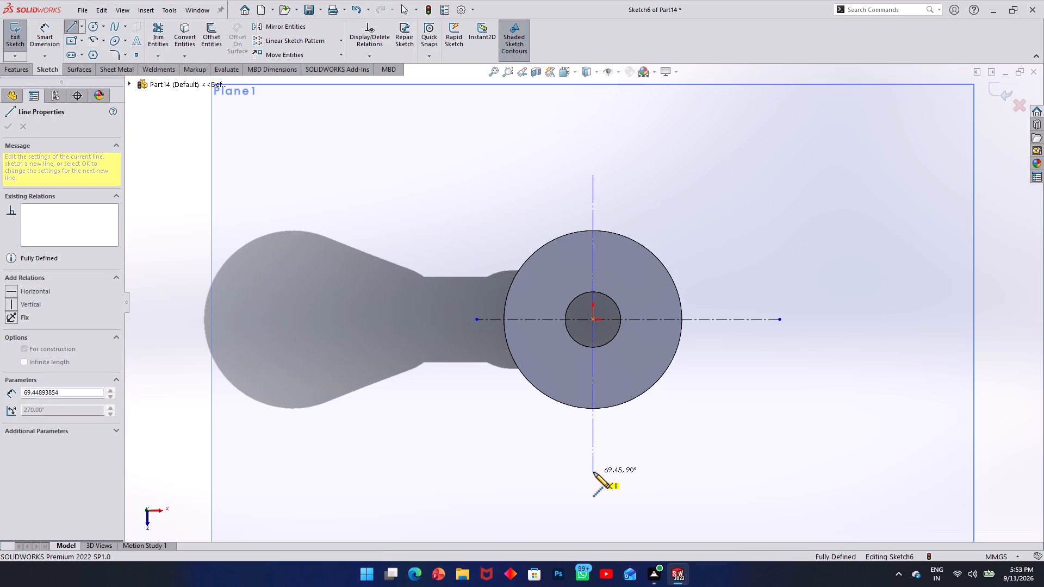
key(Escape)
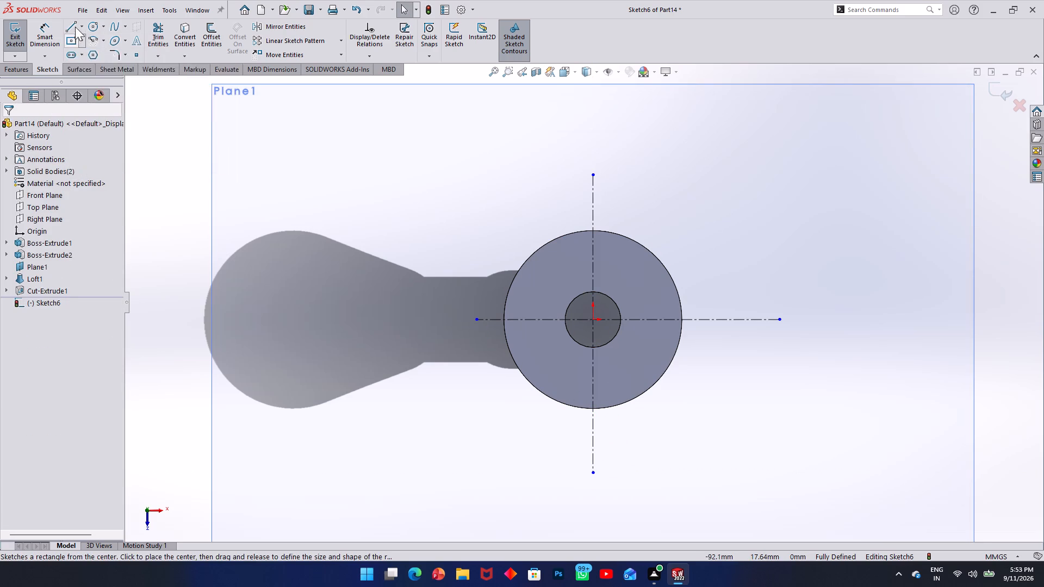
Draw a slanted centerline from the origin through the upper-right quadrant, ending just beyond the flare's outer edge.
click(80, 27)
click(81, 51)
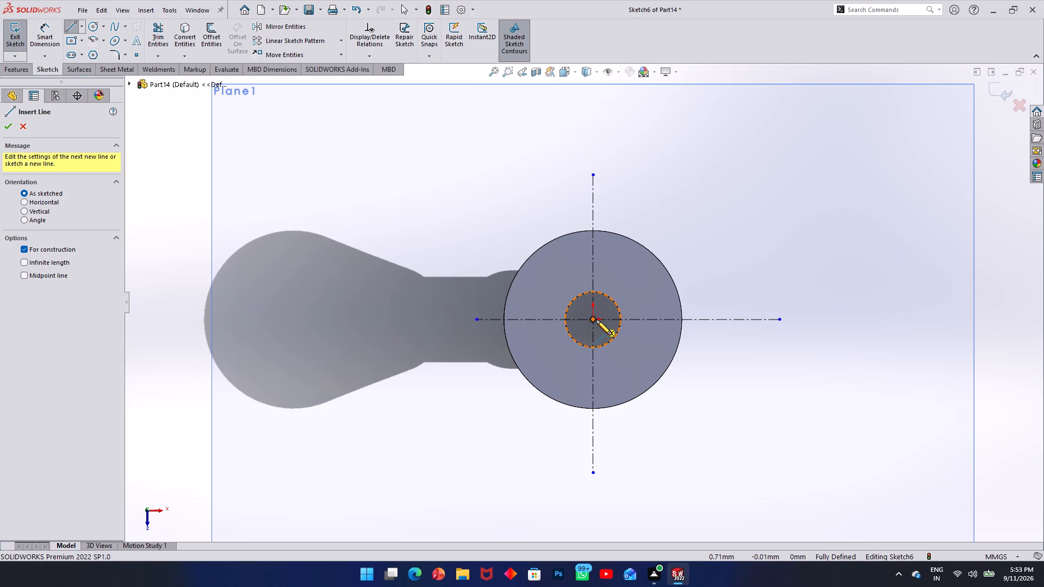
click(596, 320)
click(689, 230)
key(Escape)
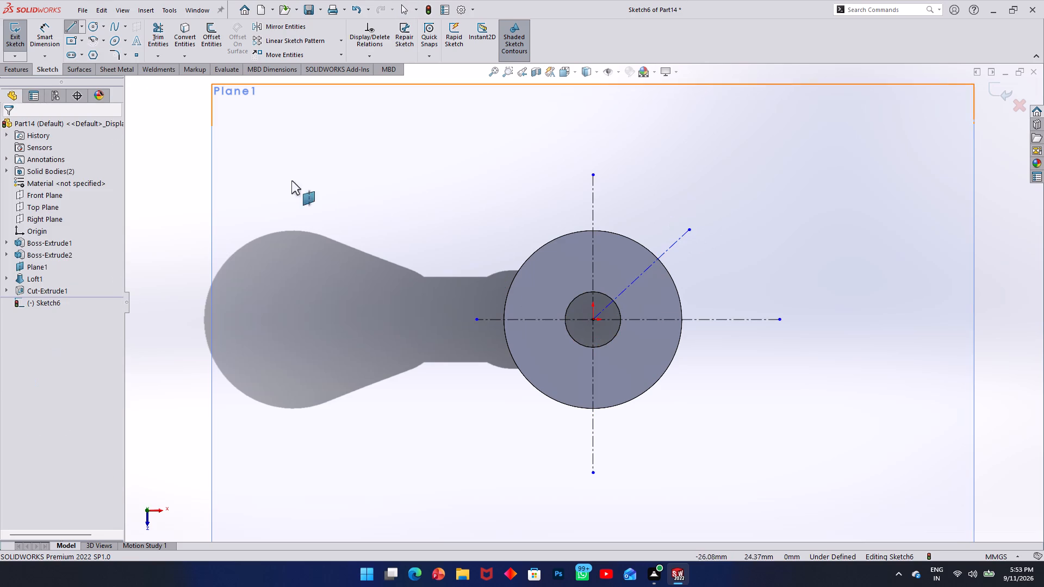
Dimension the angle between the horizontal centerline and the slanted centerline as 30 degrees.
click(53, 42)
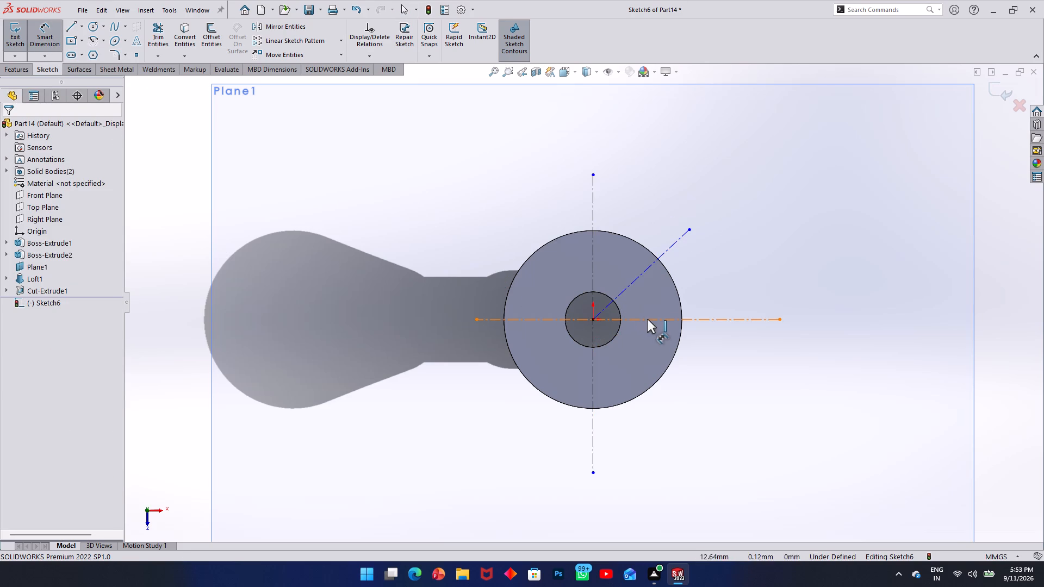
click(648, 319)
click(635, 280)
click(715, 276)
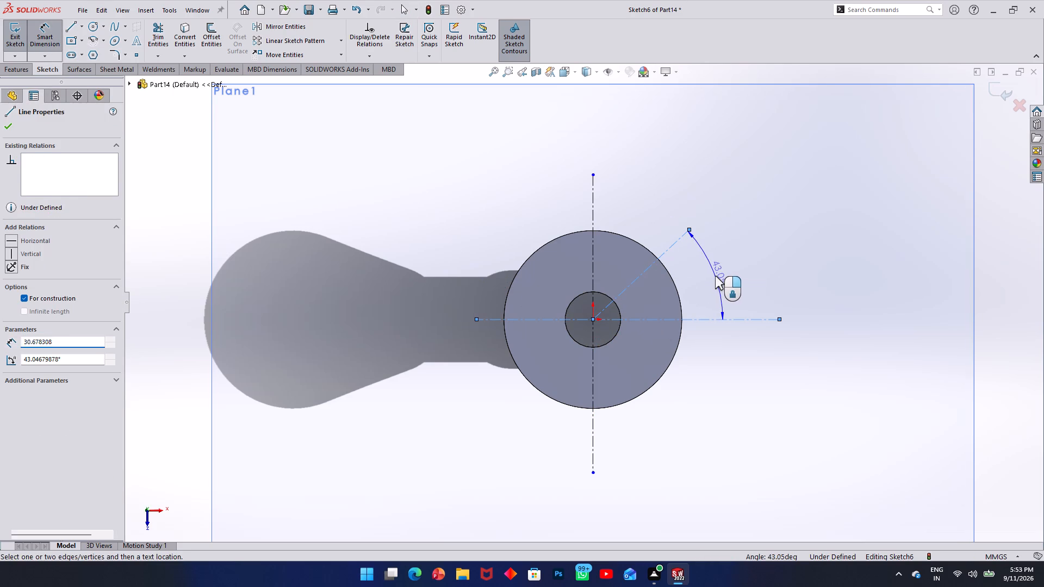
text(30)
key(Return)
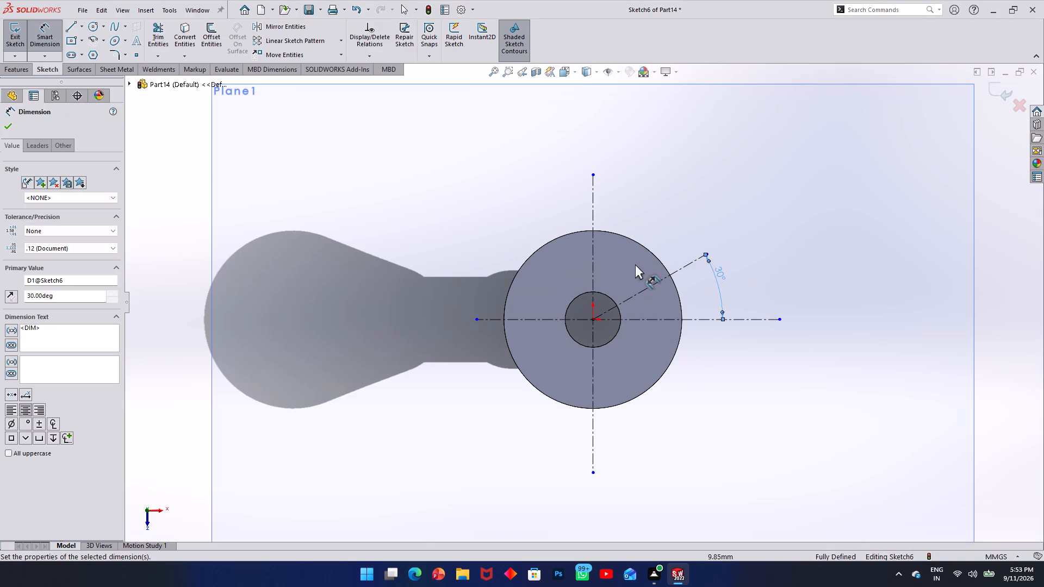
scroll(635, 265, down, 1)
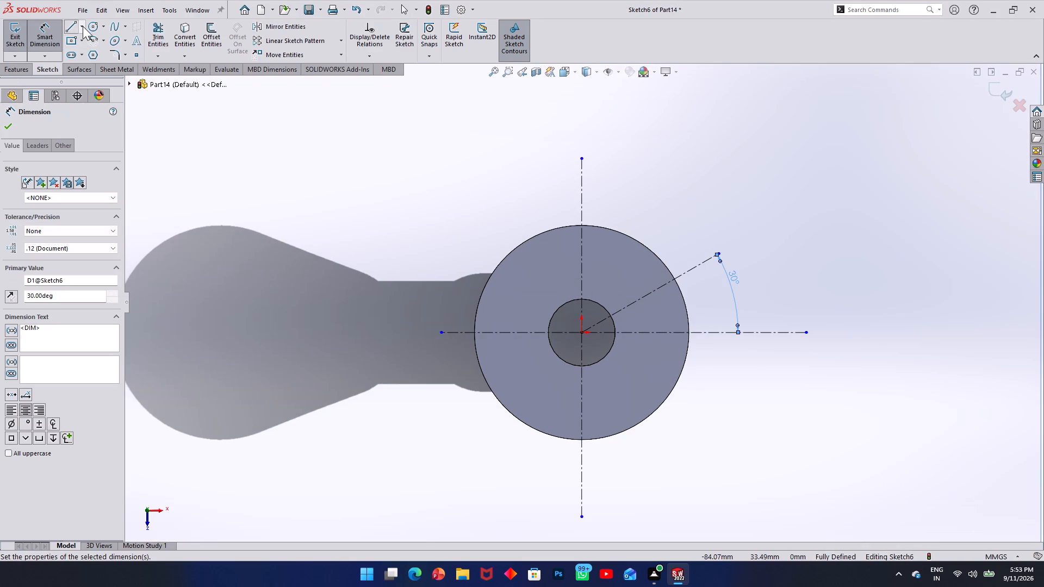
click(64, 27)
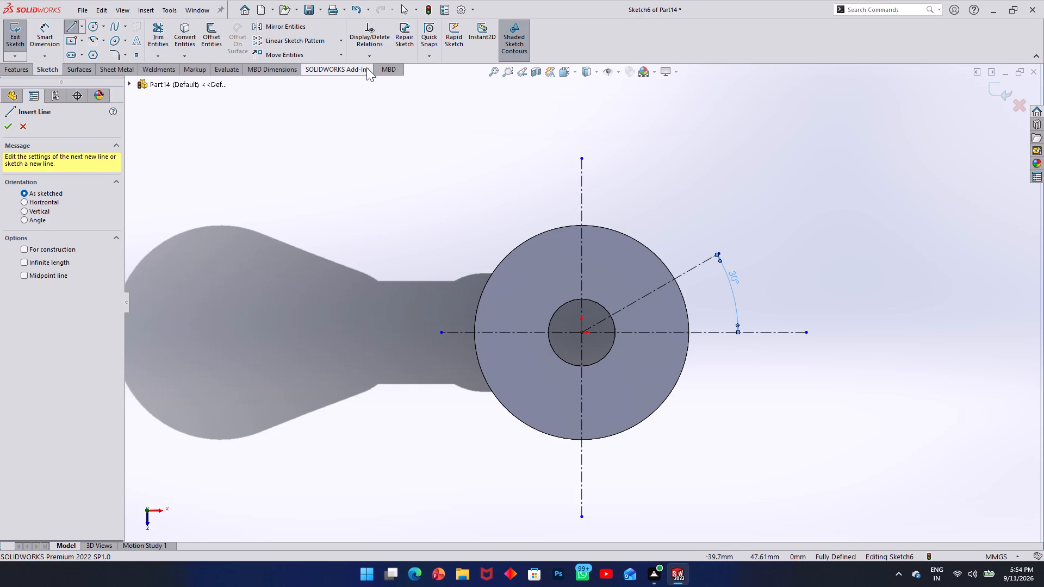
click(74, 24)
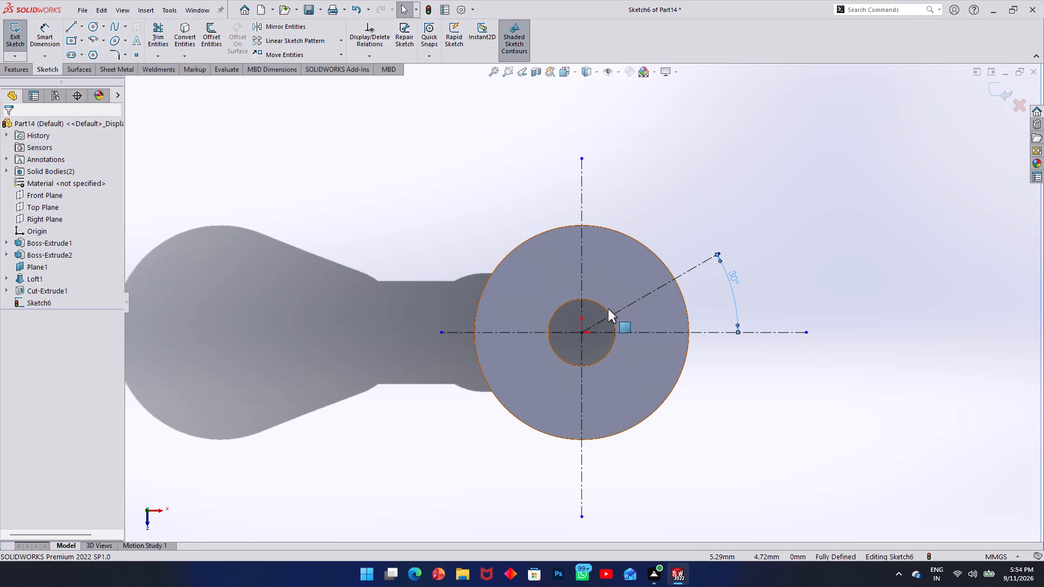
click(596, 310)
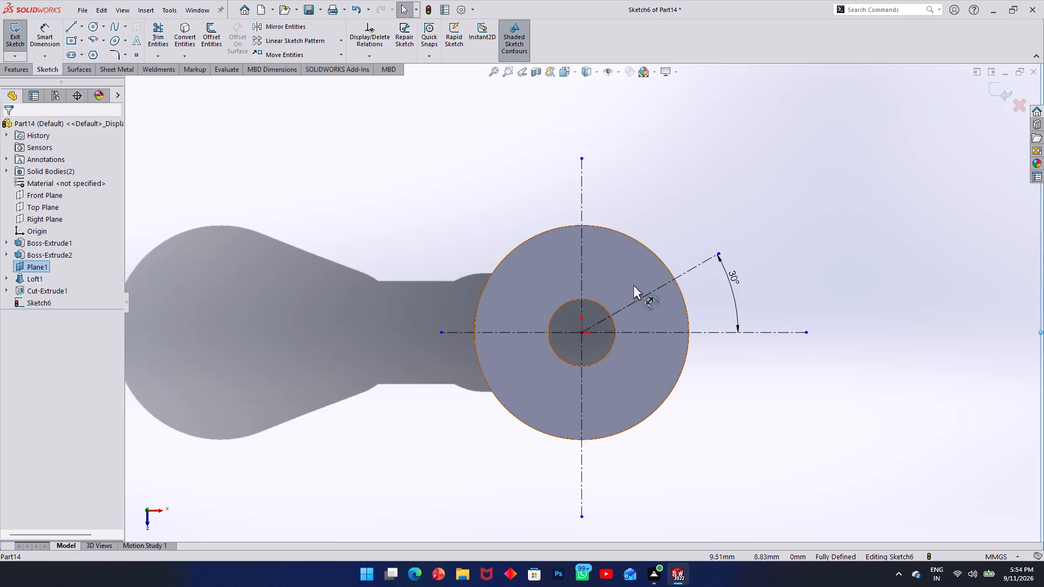
Draw a solid line about 24 mm long just above the slanted centerline, from inside the bore to beyond the flare's outer edge.
click(71, 29)
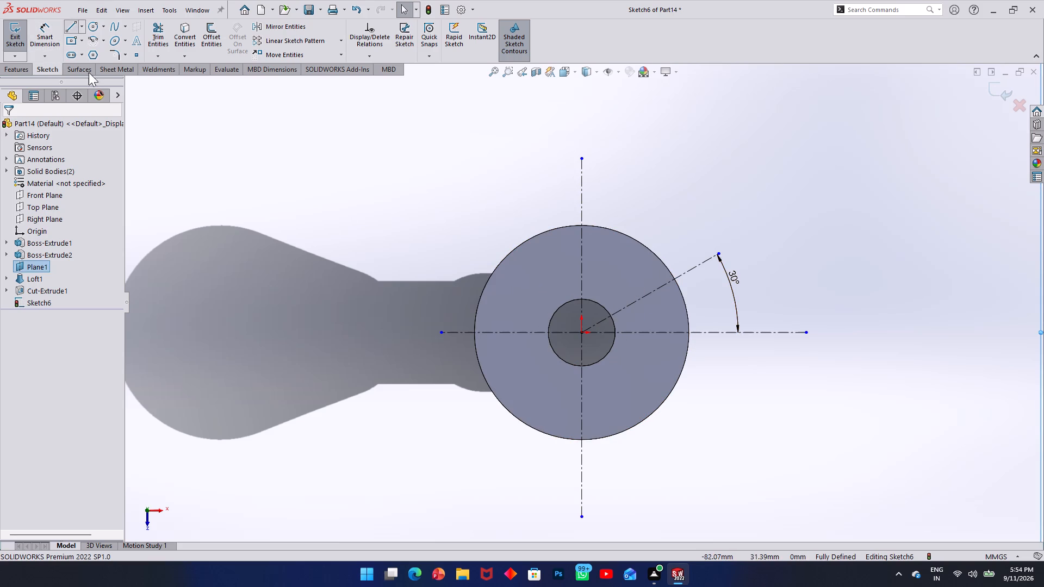
click(597, 313)
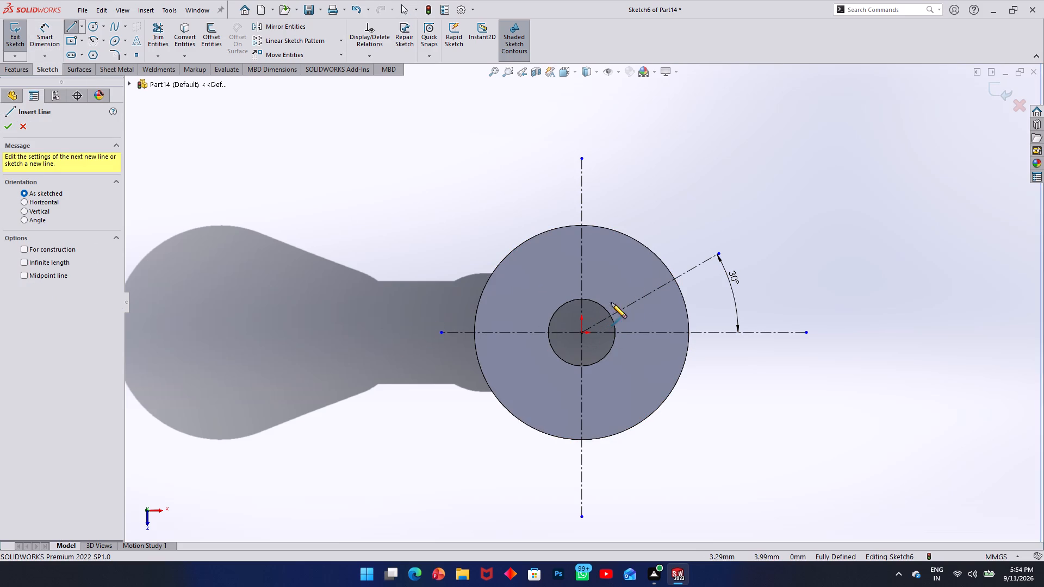
click(703, 246)
key(Escape)
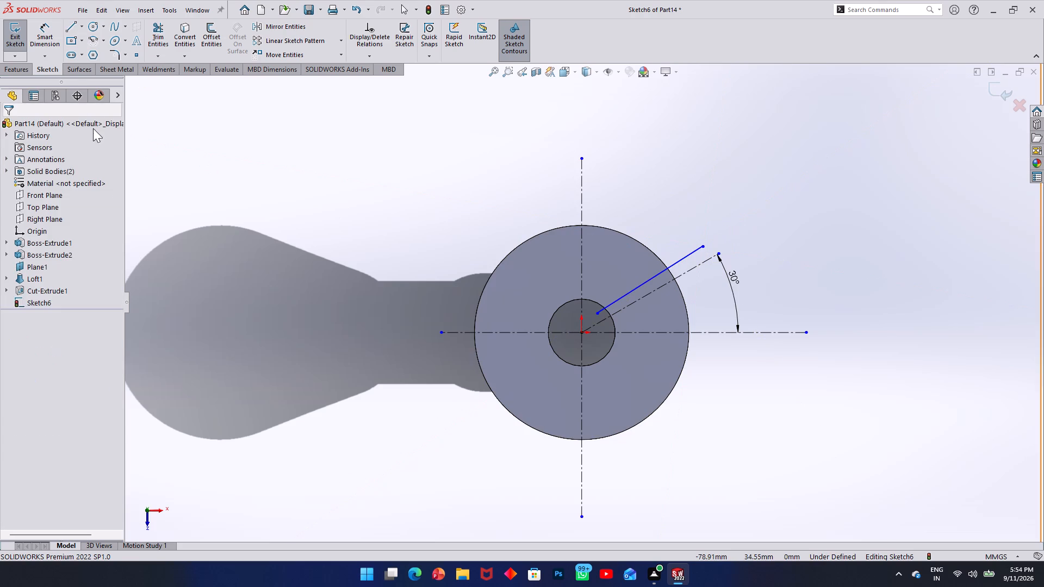
Make the solid slanted line parallel to the 30-degree centerline.
click(56, 33)
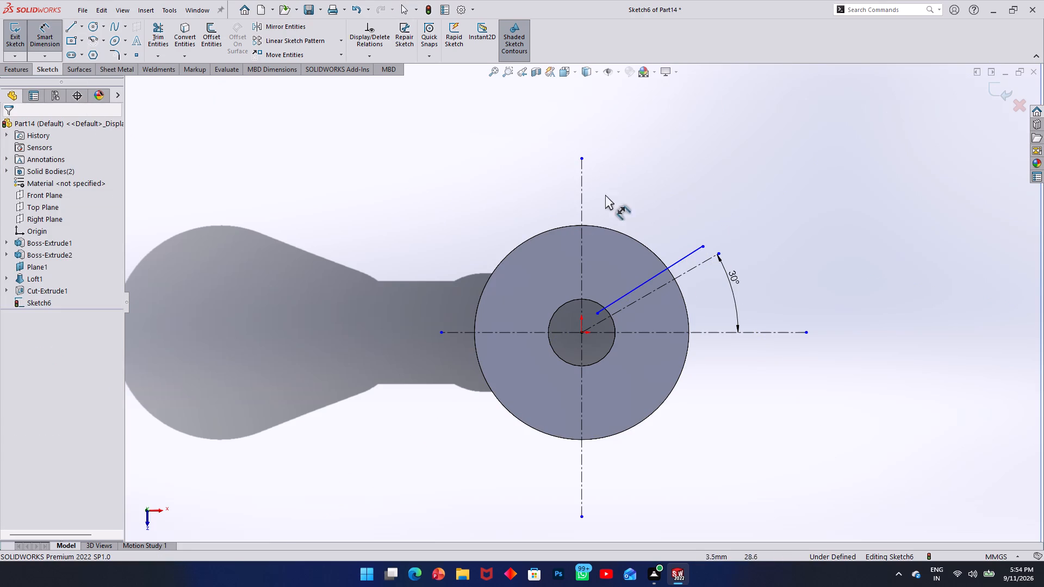
key(Escape)
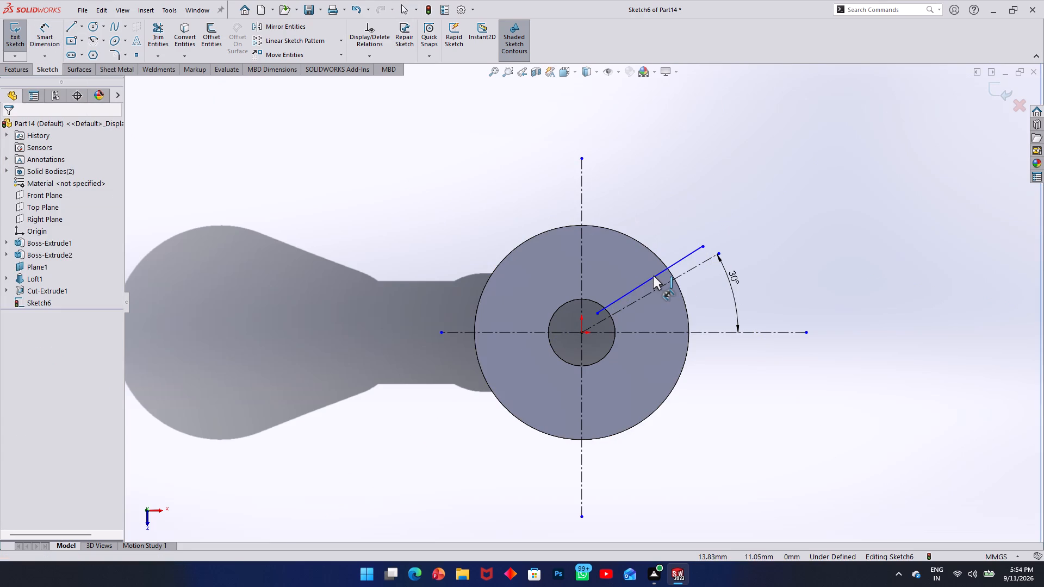
ctrl+click(653, 276)
ctrl+click(655, 289)
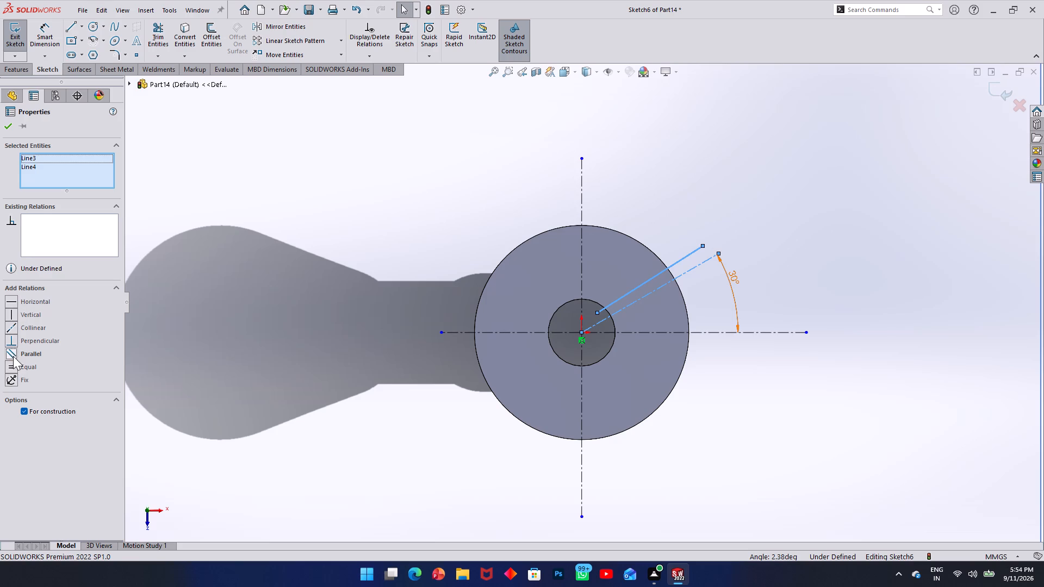
click(13, 356)
click(16, 124)
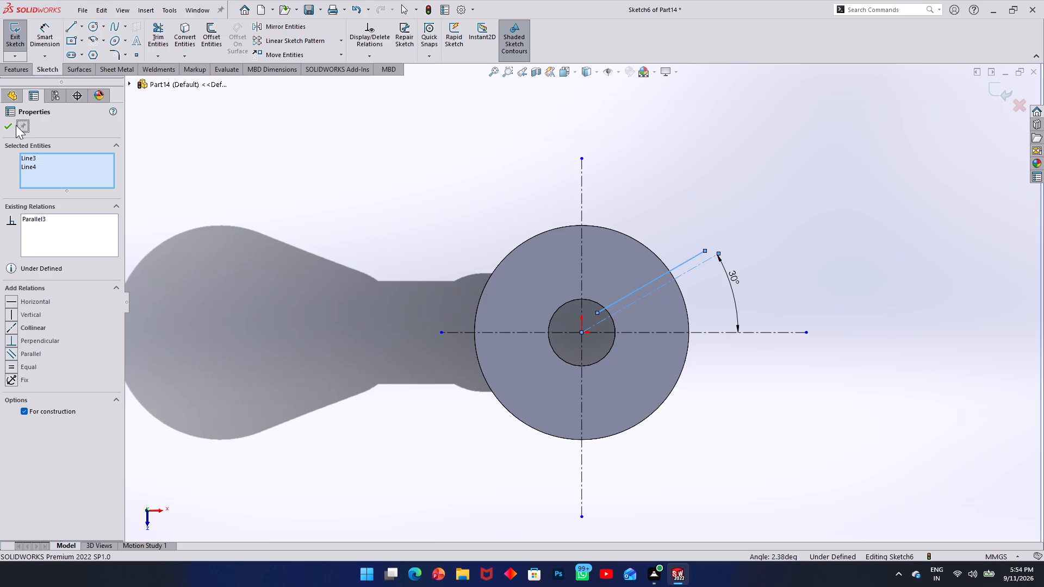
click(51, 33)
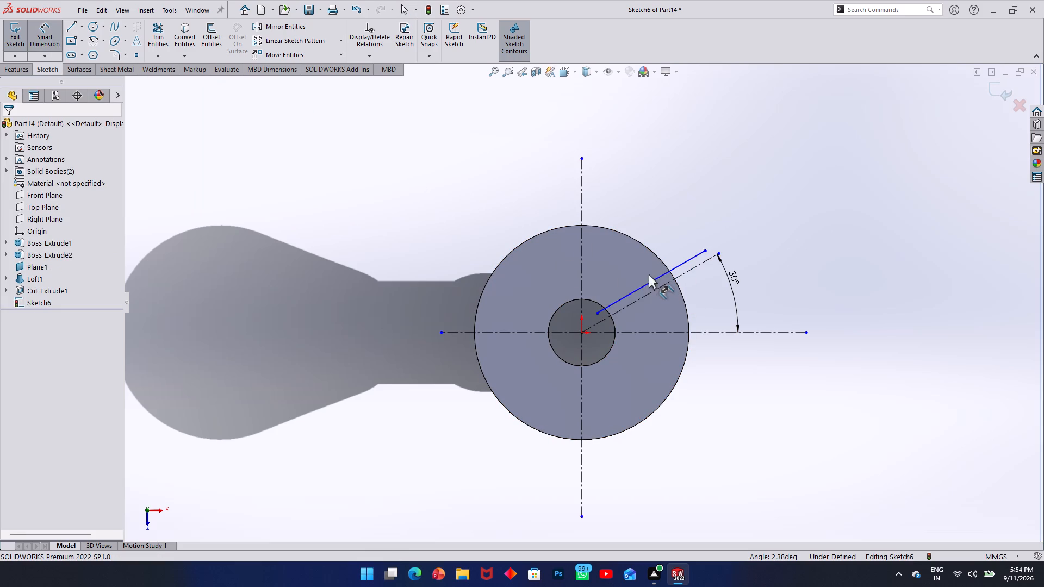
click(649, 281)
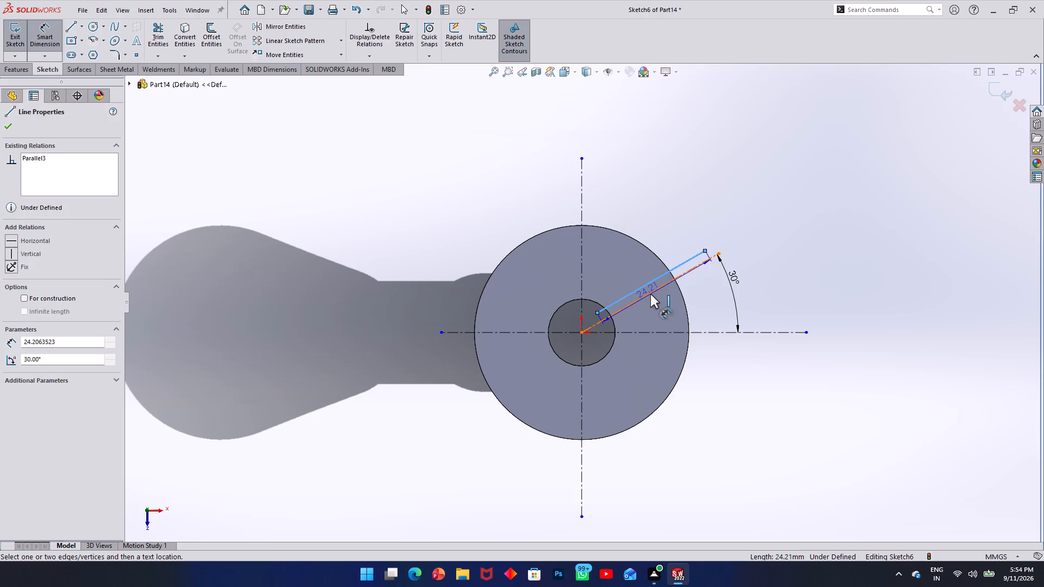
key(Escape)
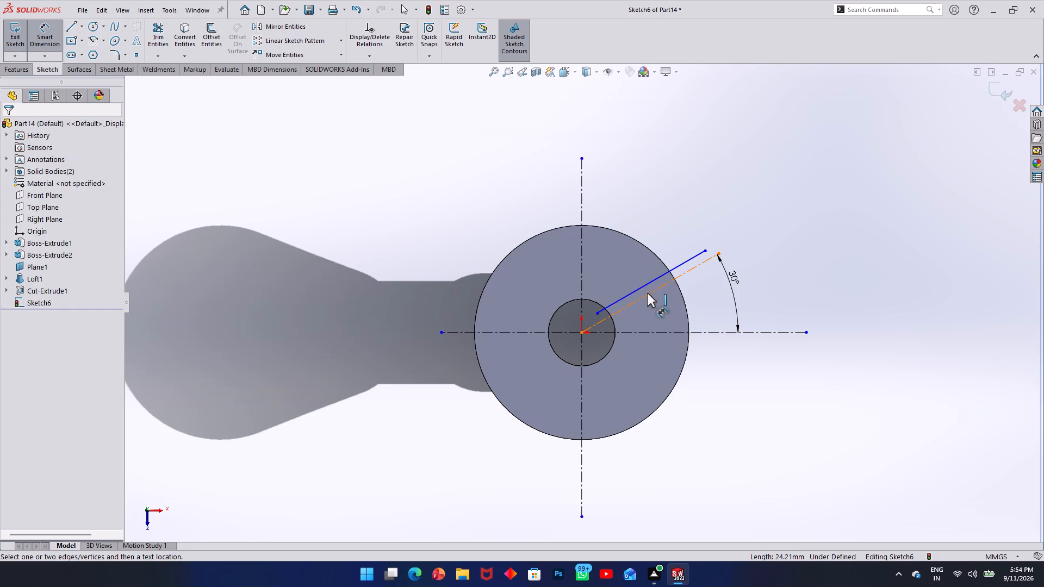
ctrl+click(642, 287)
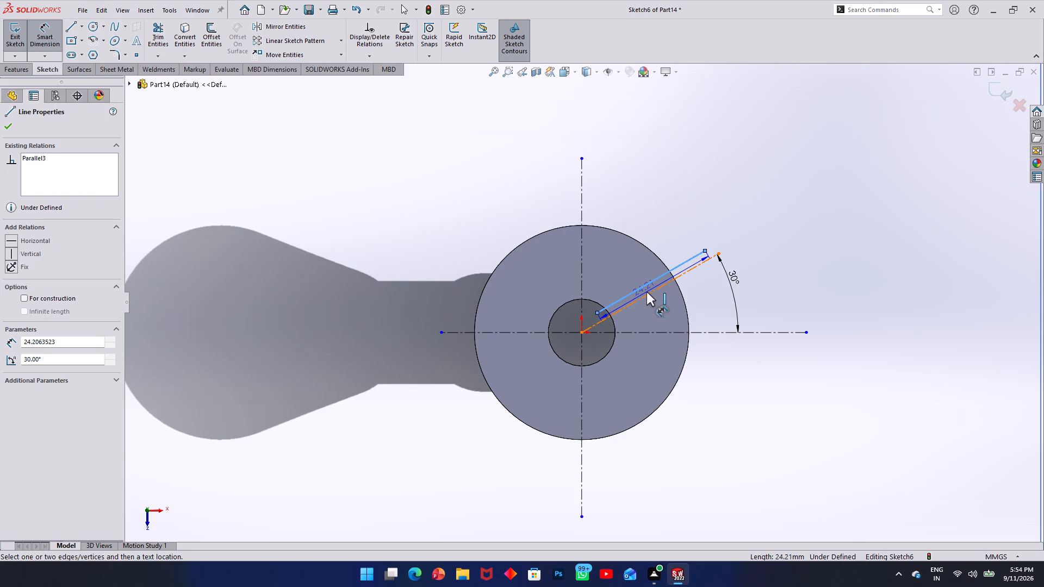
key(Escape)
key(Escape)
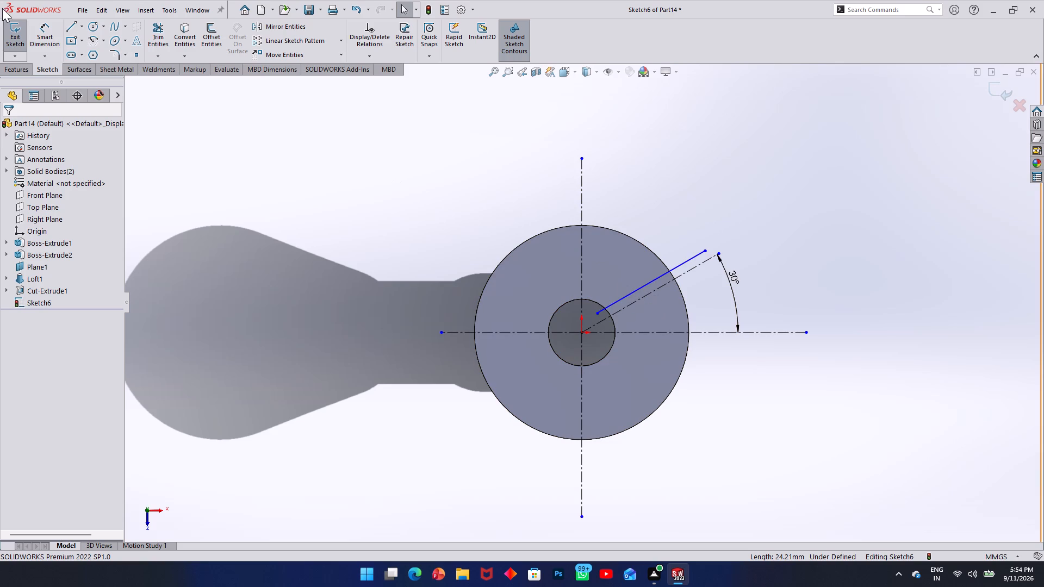
Dimension the distance between the solid slanted line and the 30-degree centerline as 1 mm.
click(38, 25)
click(649, 283)
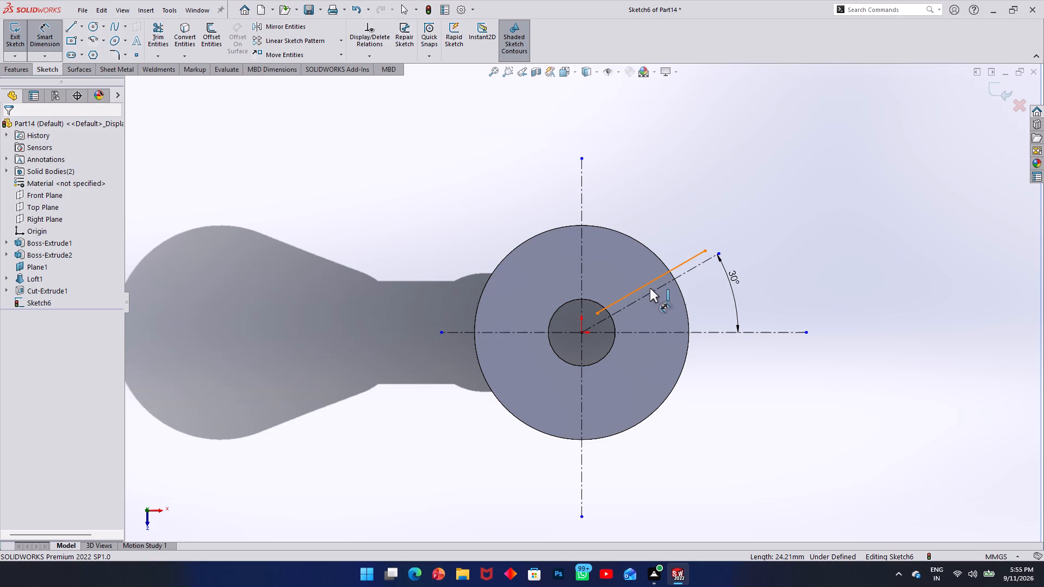
click(651, 293)
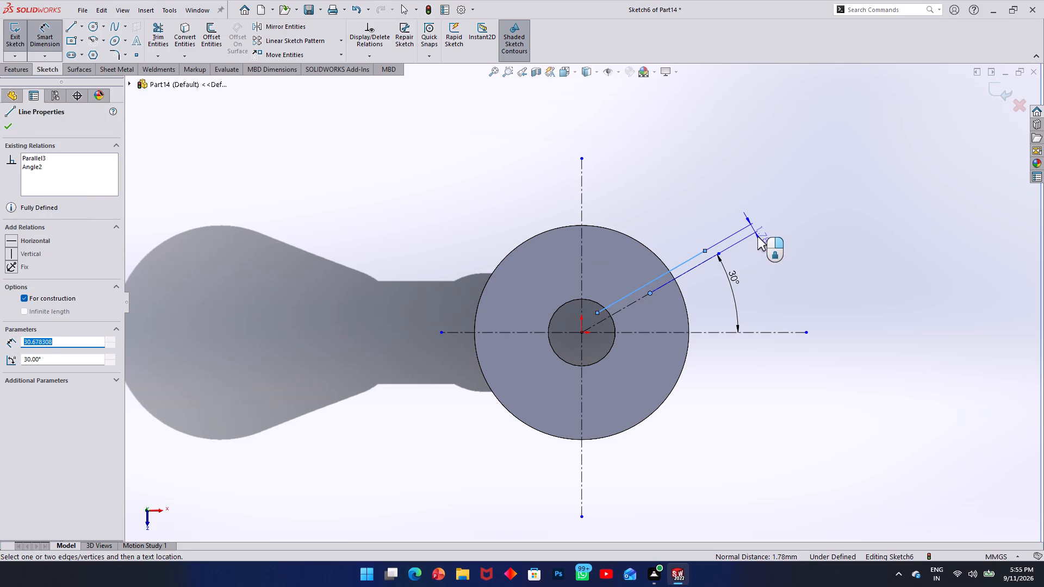
click(757, 236)
key(1)
key(Return)
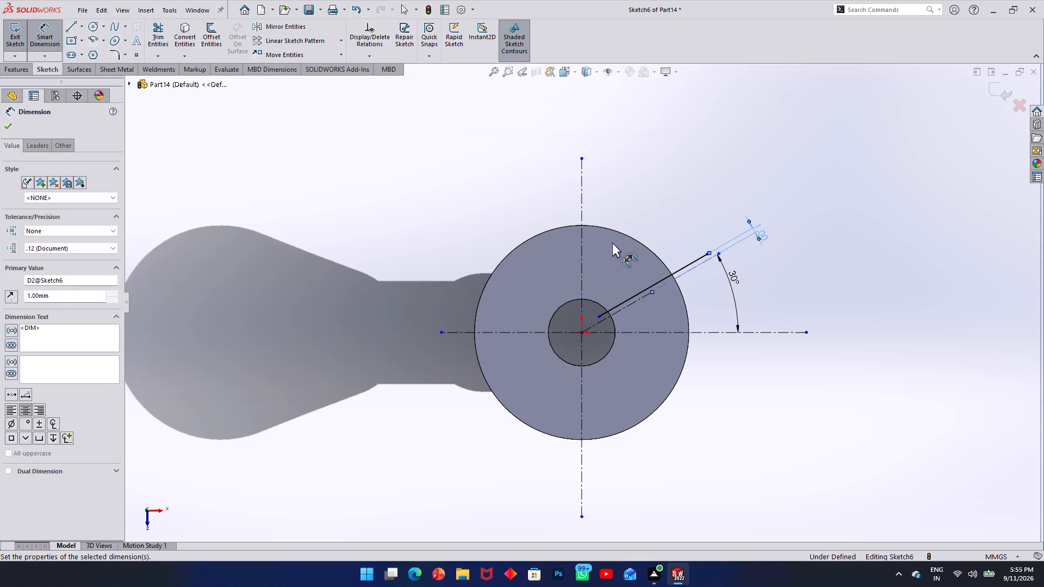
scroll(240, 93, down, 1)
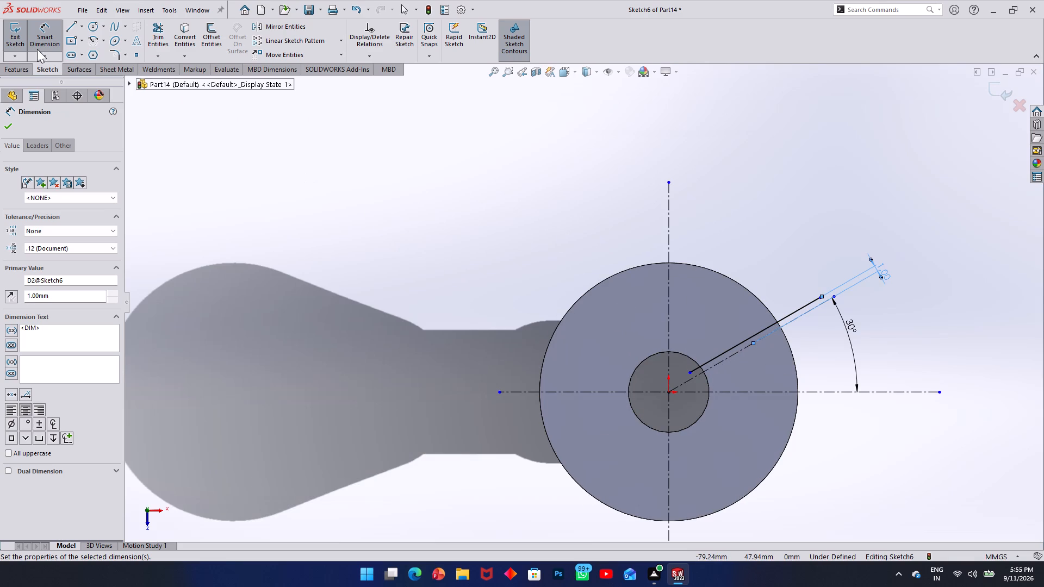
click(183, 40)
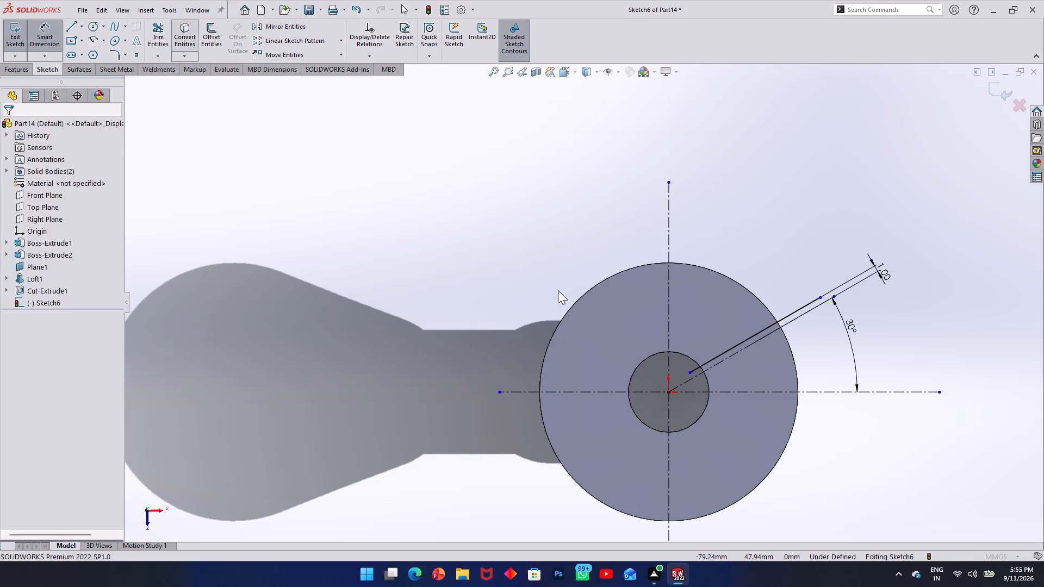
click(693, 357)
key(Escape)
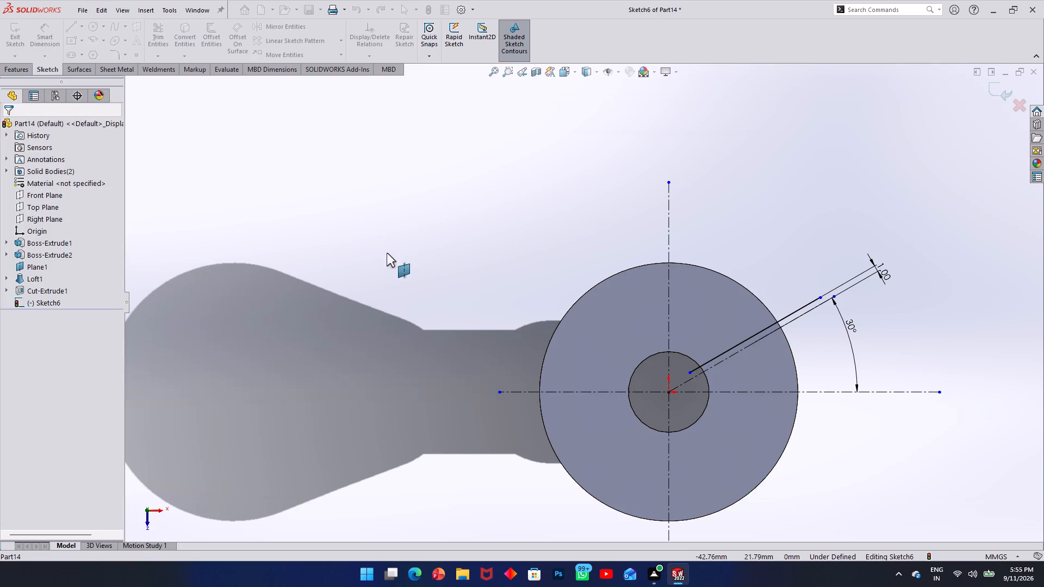
Convert the bore edge and the flare's outer circular edge into sketch circles.
click(182, 34)
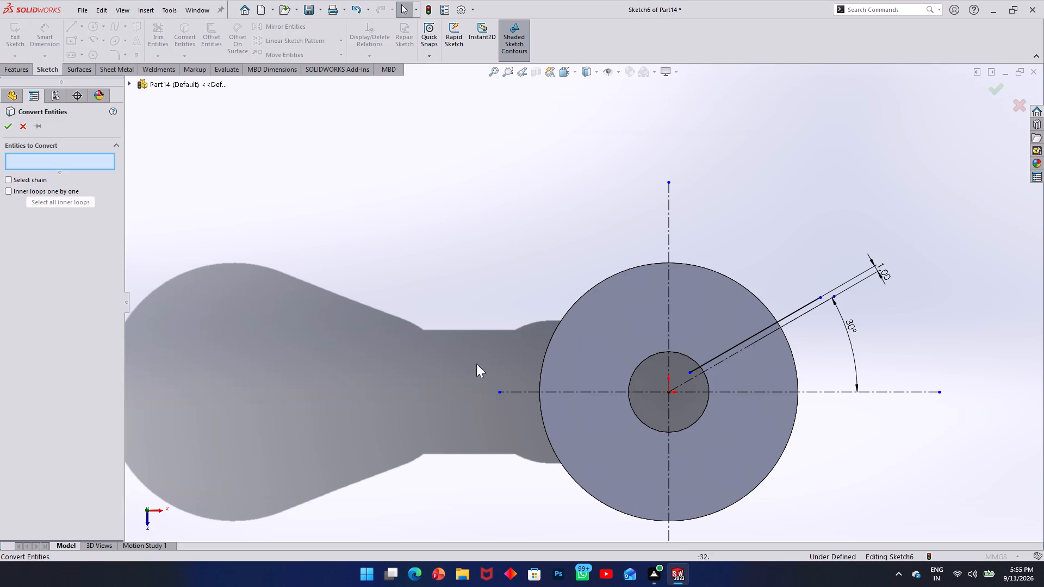
click(681, 354)
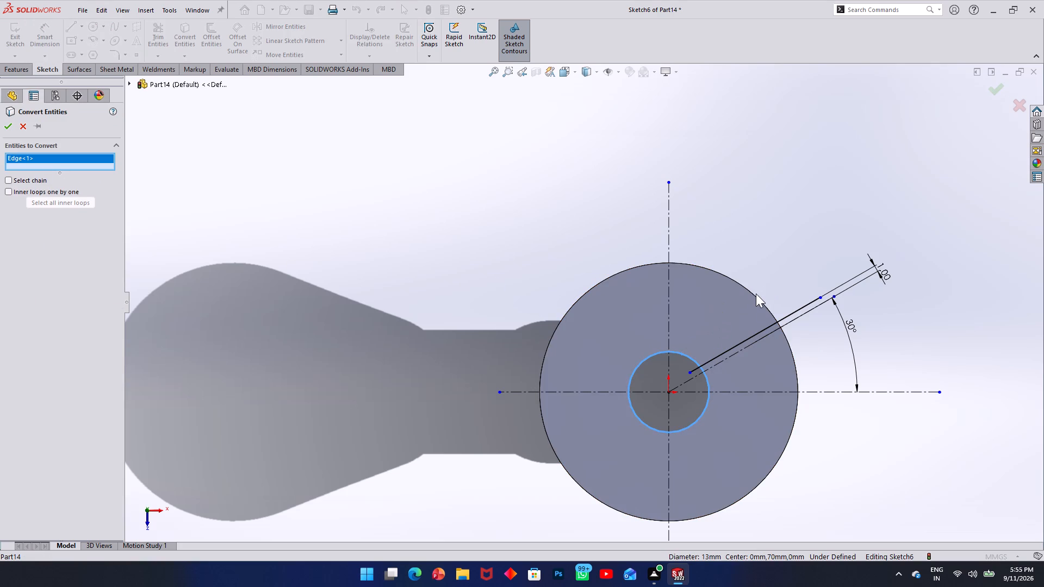
click(756, 295)
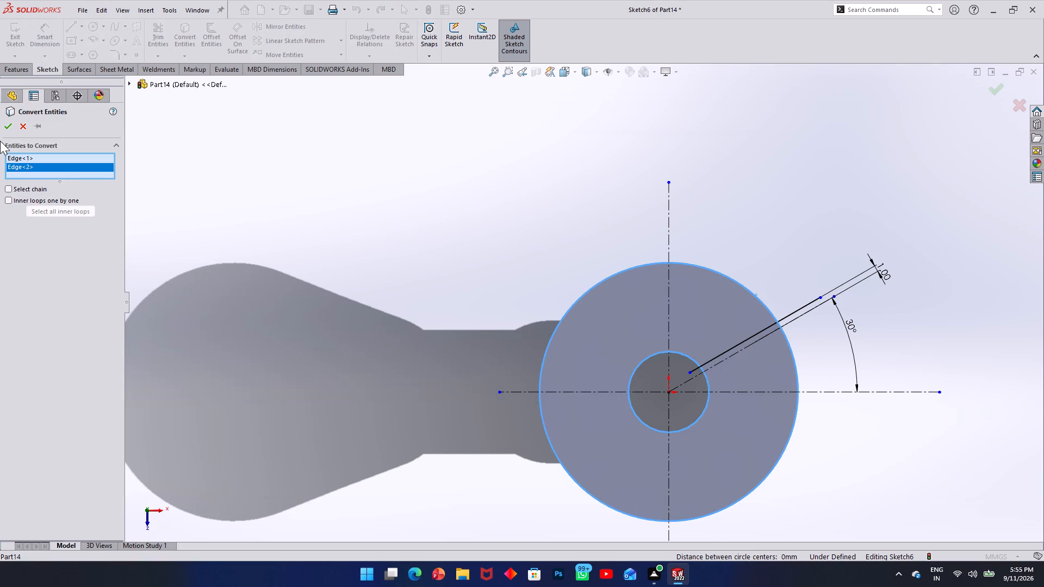
click(4, 128)
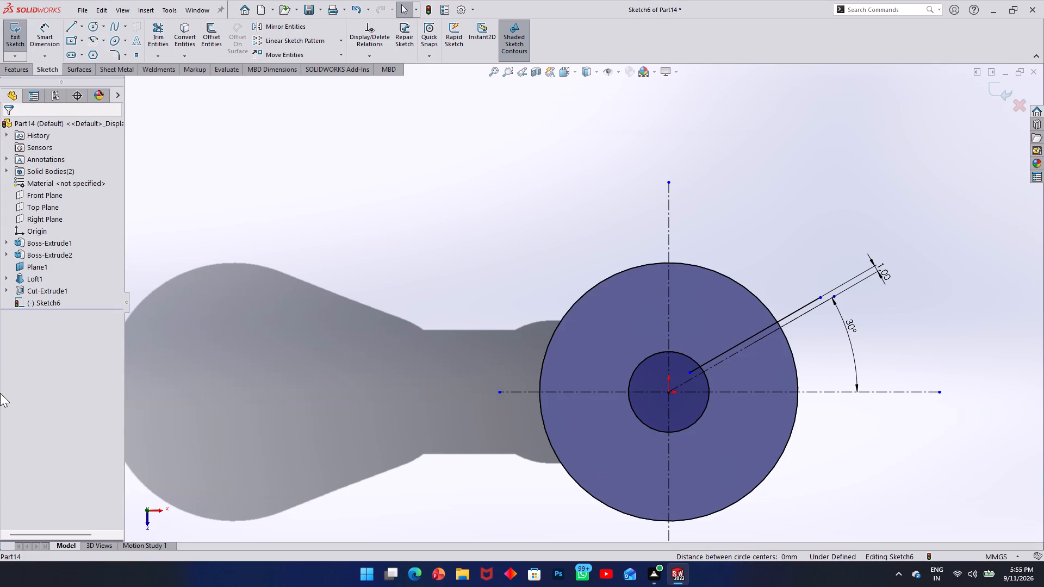
Trim the converted outer circle with Trim to closest, keeping only the short arc between the solid slanted line and the 30-degree centerline.
click(156, 32)
click(725, 275)
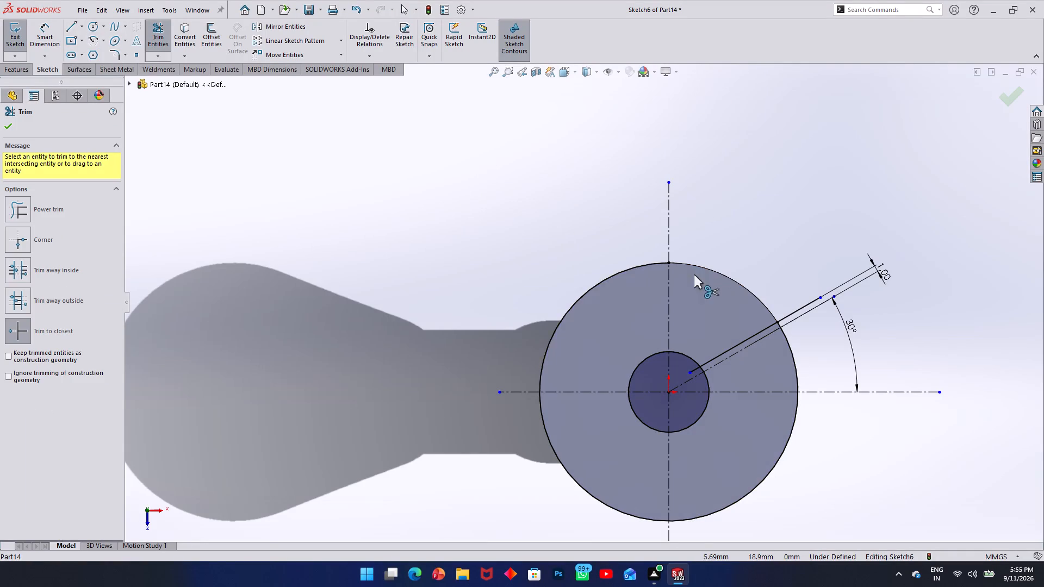
click(623, 274)
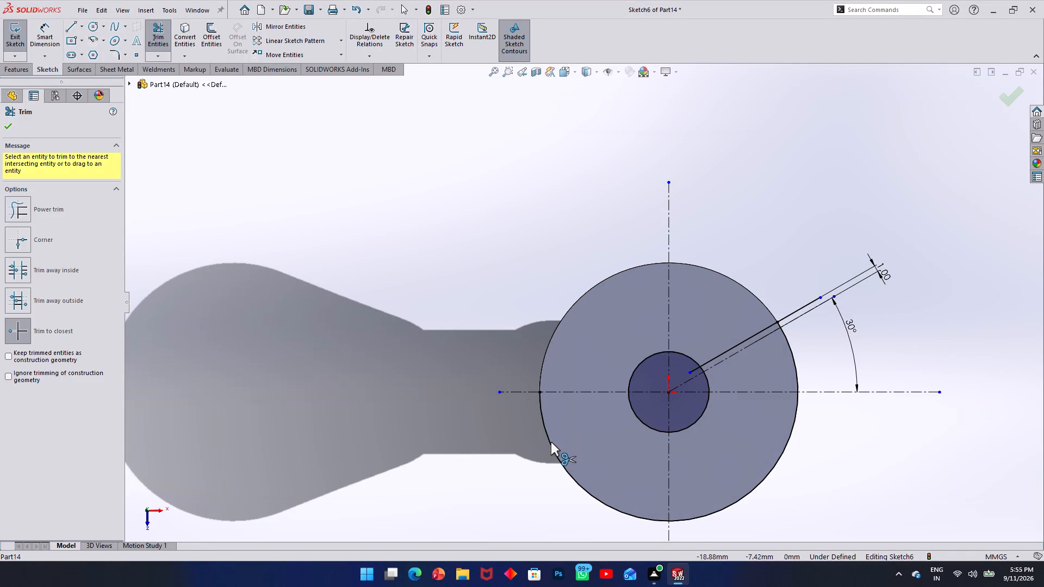
click(551, 442)
click(795, 360)
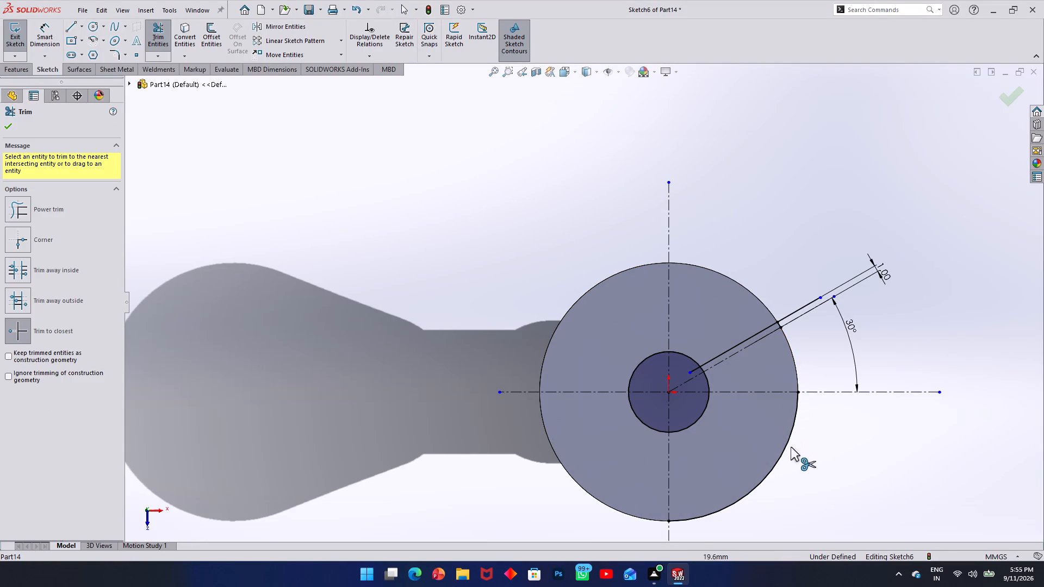
click(787, 439)
Trim the converted bore circle to the short arc between the slanted line and 30-degree centerline, and trim the line's overhanging ends.
click(693, 423)
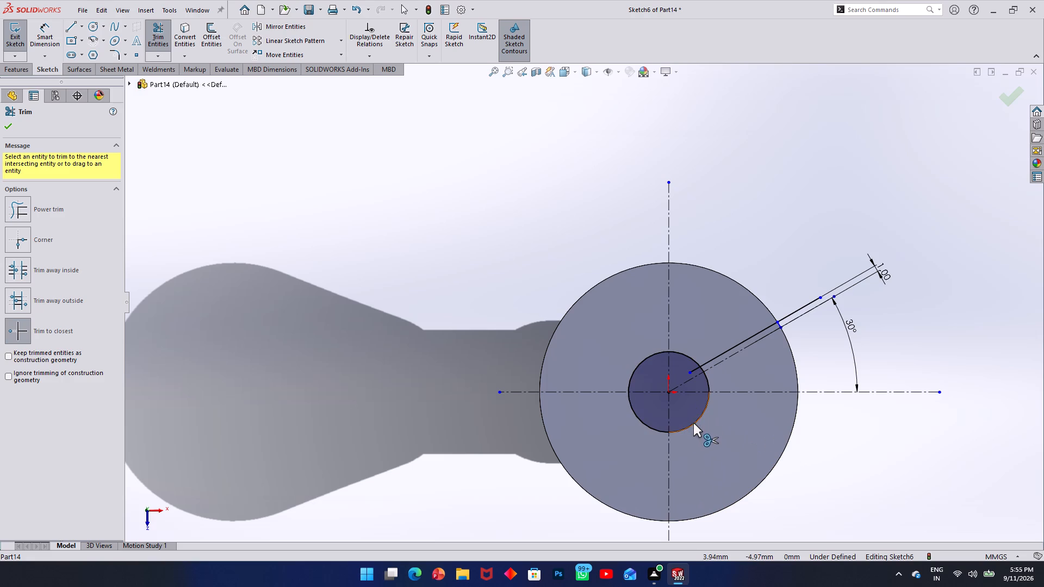
click(647, 423)
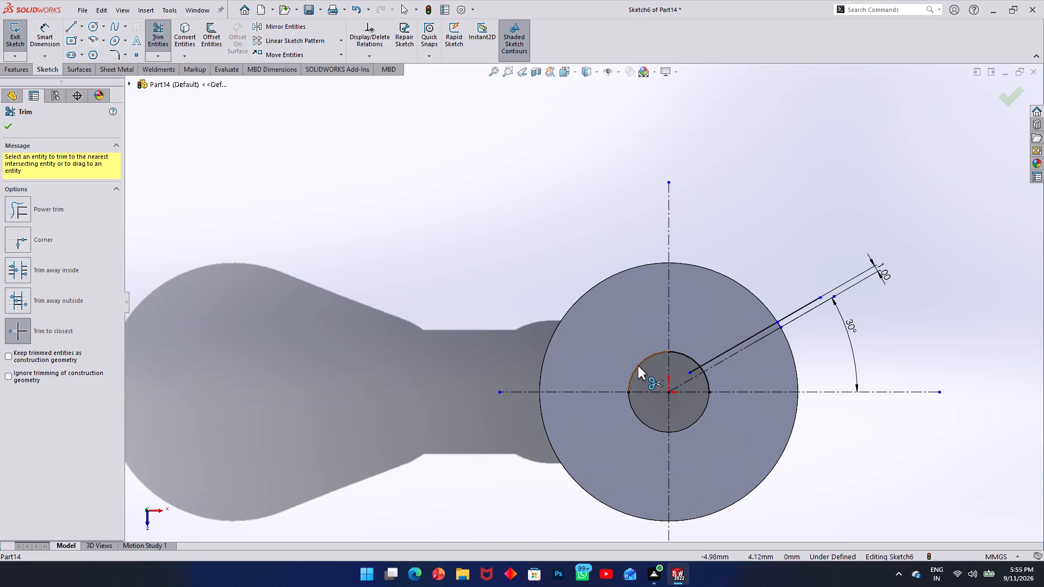
click(638, 366)
click(677, 352)
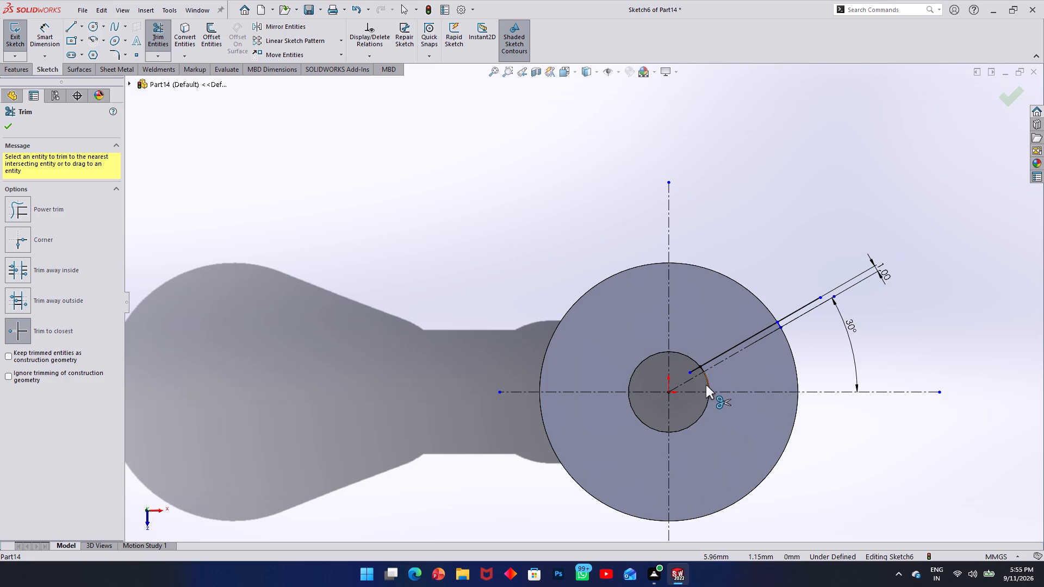
click(706, 385)
click(692, 370)
click(793, 313)
Mirror the solid slanted line and both short arcs about the 30-degree centerline to close the slot profile.
scroll(782, 332, down, 2)
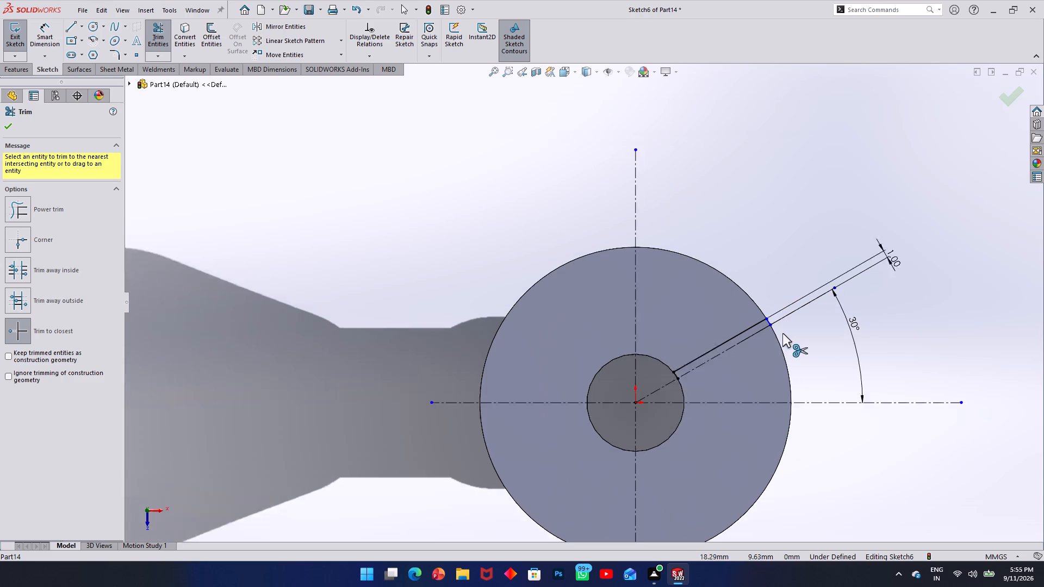
scroll(782, 333, down, 3)
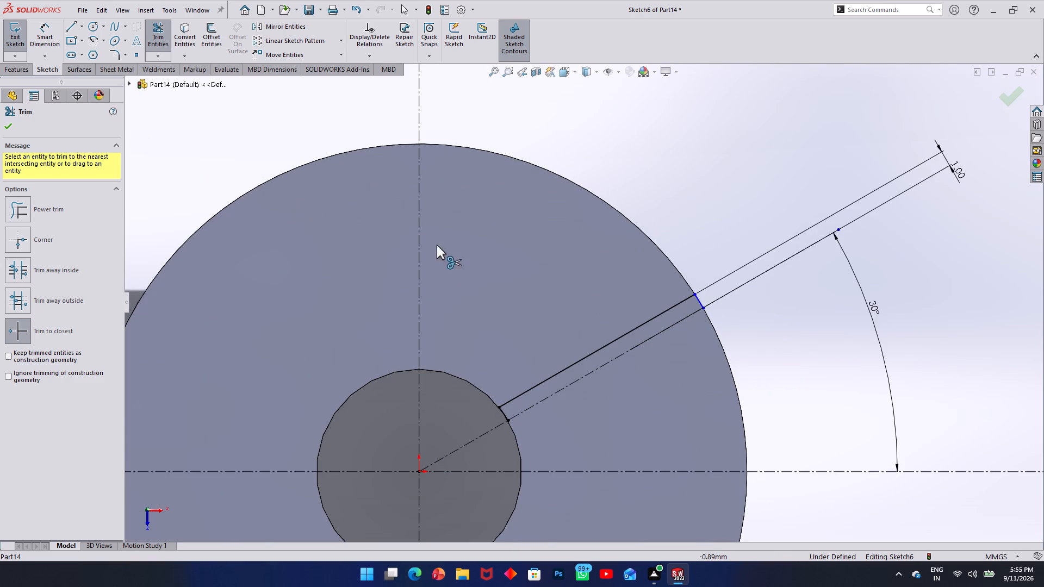
scroll(522, 345, down, 2)
scroll(543, 416, down, 2)
scroll(538, 414, up, 2)
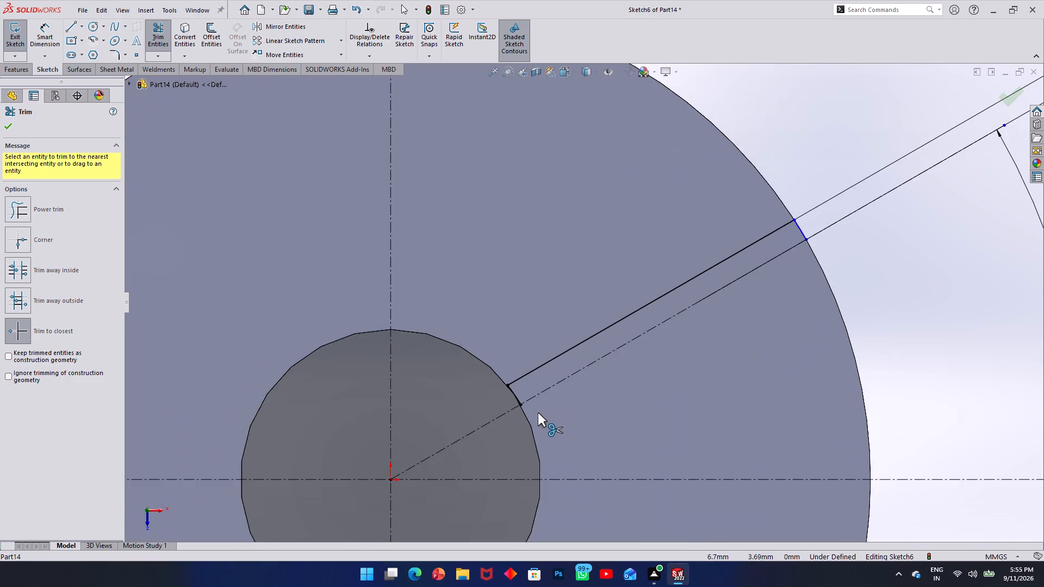
scroll(537, 411, up, 2)
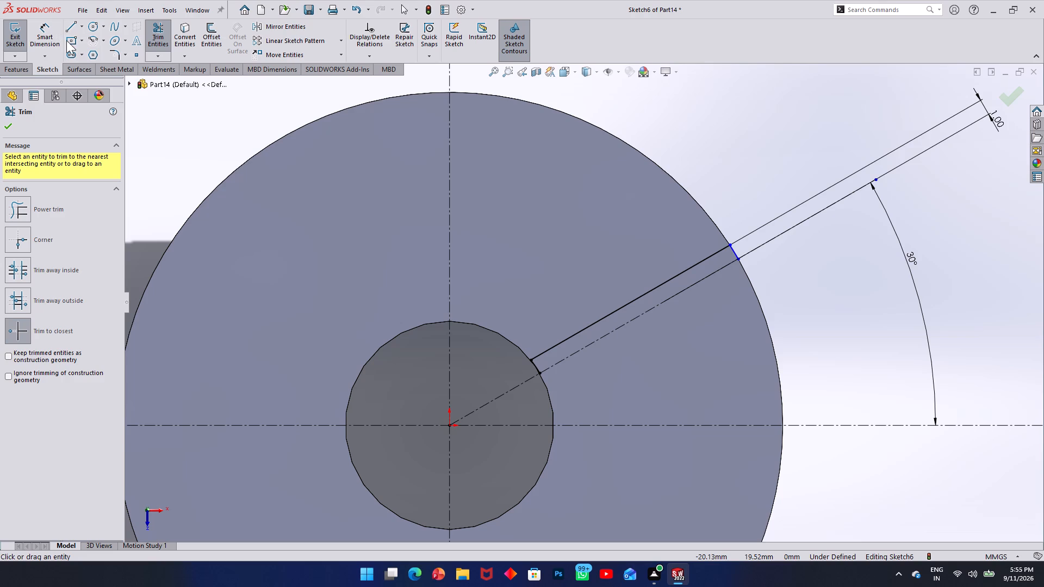
click(281, 28)
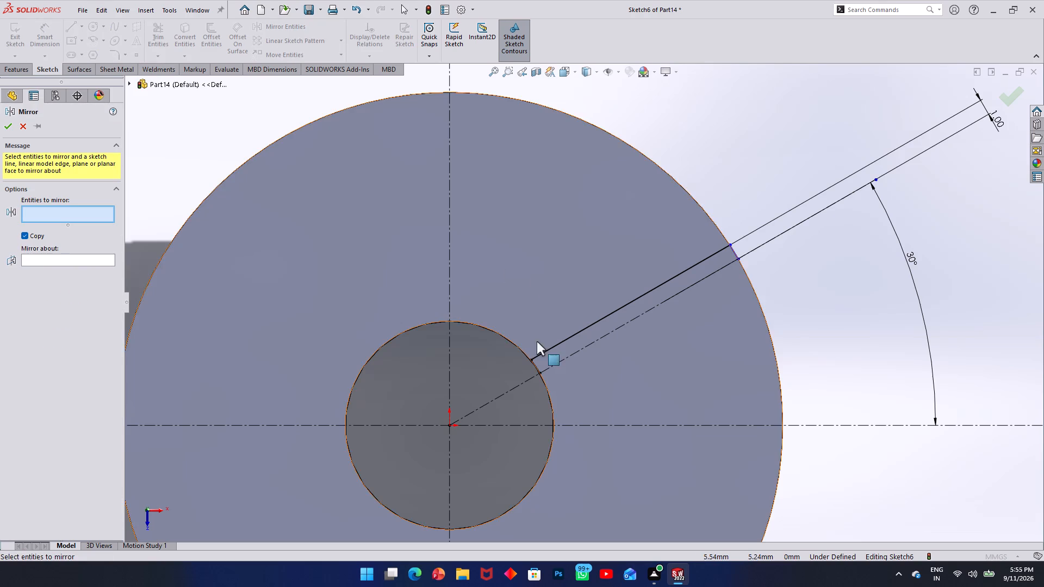
click(545, 351)
click(537, 367)
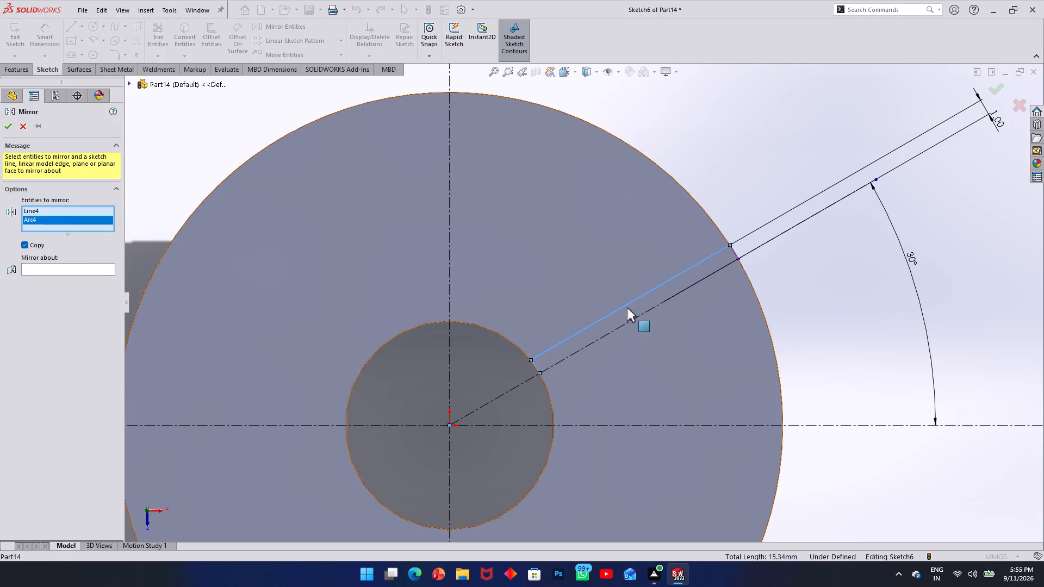
click(734, 249)
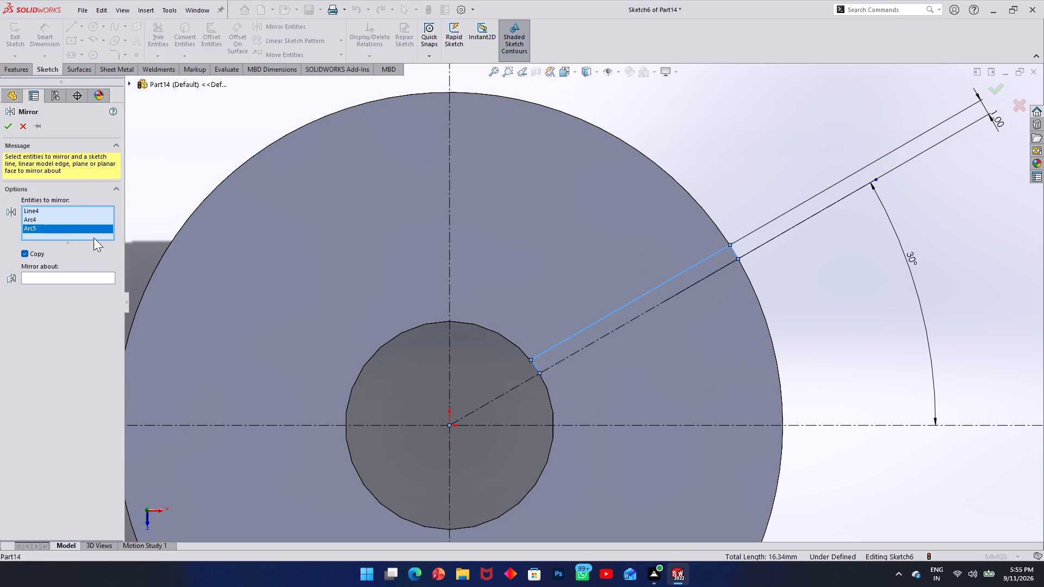
click(47, 278)
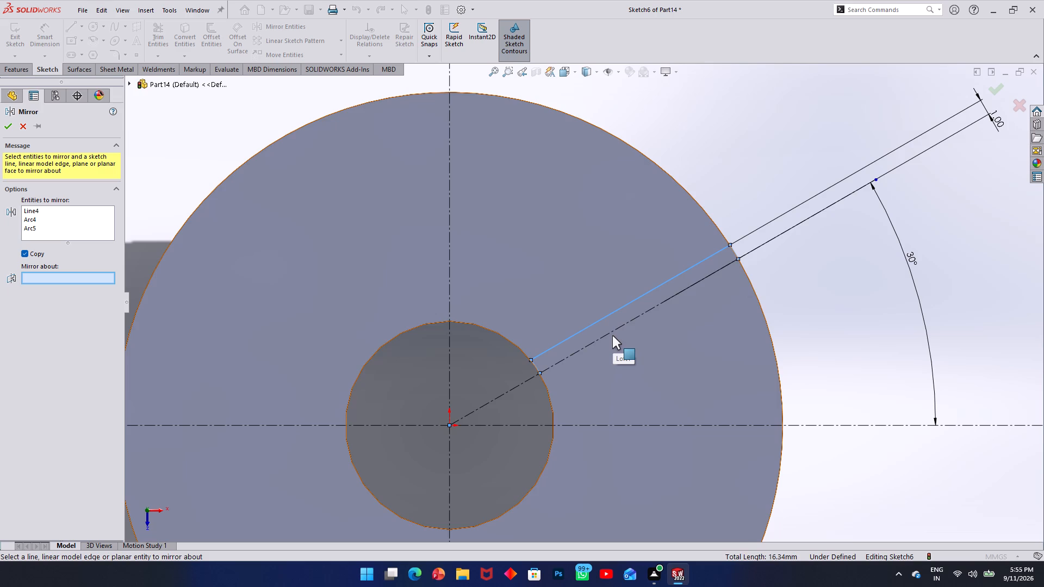
click(611, 333)
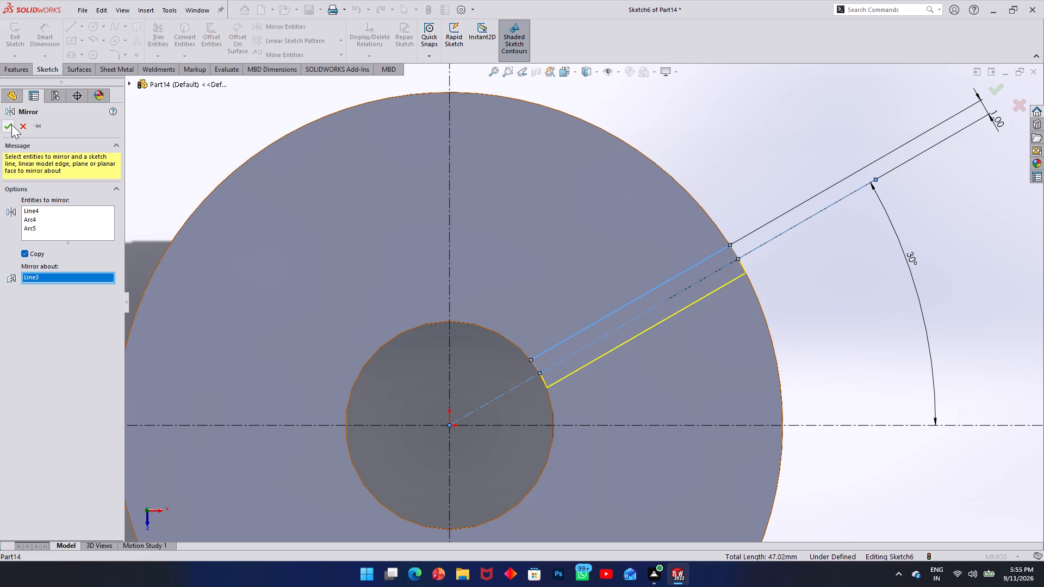
click(11, 124)
Apply Fully Define Sketch to the slot profile's outer arc.
scroll(679, 252, up, 1)
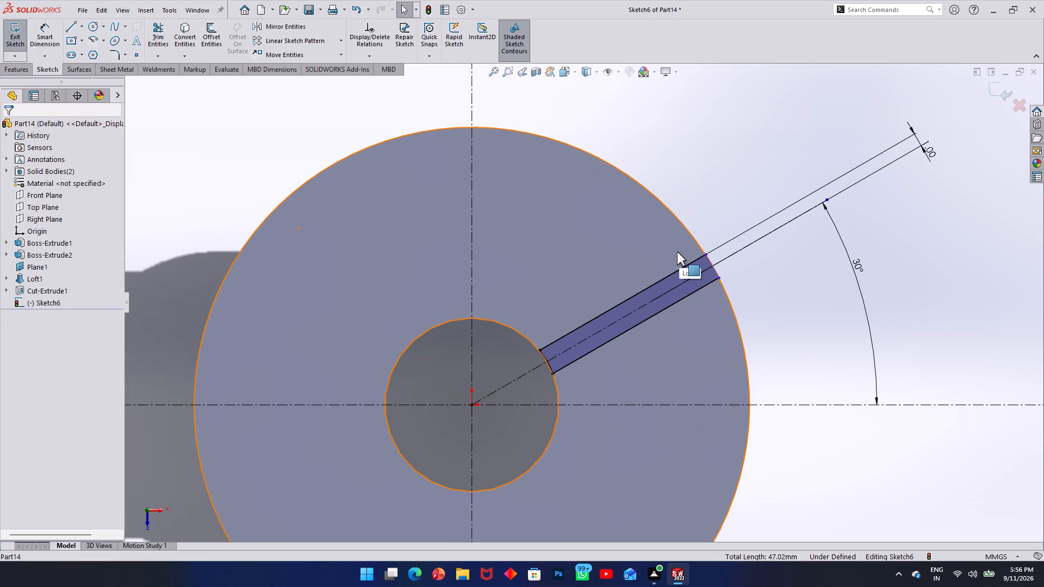
click(712, 267)
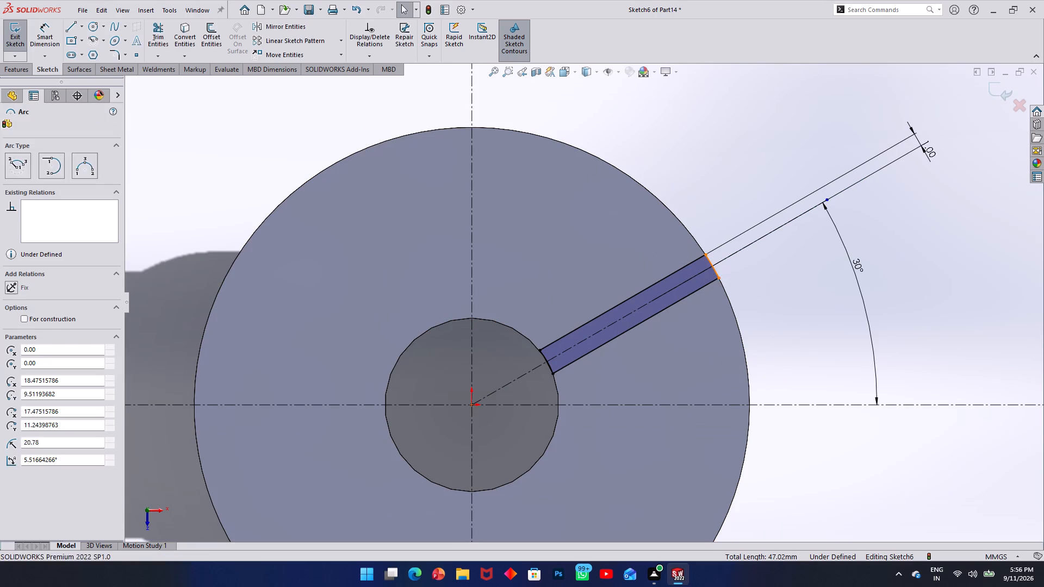
right_click(778, 116)
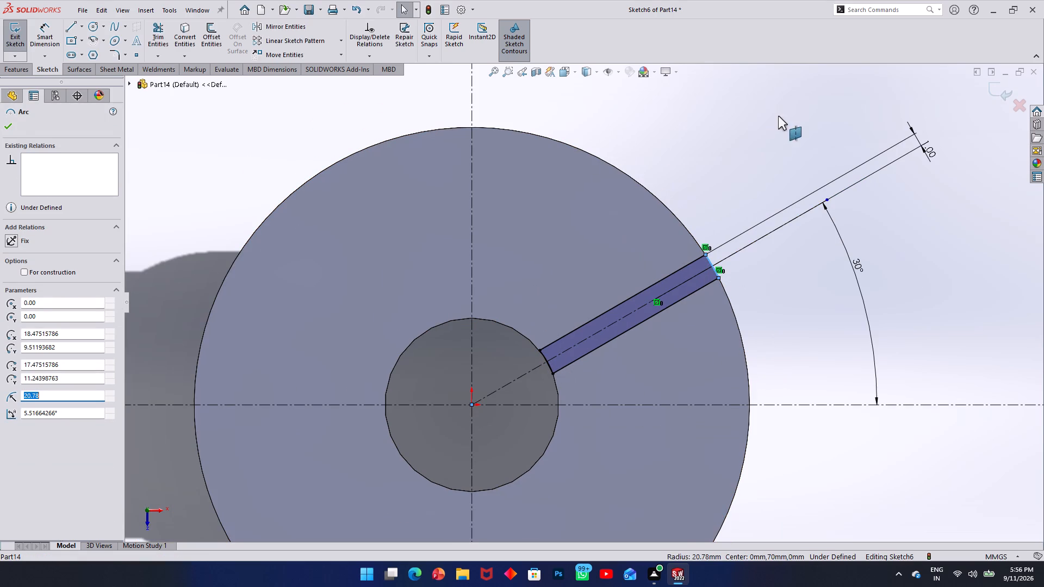
click(802, 229)
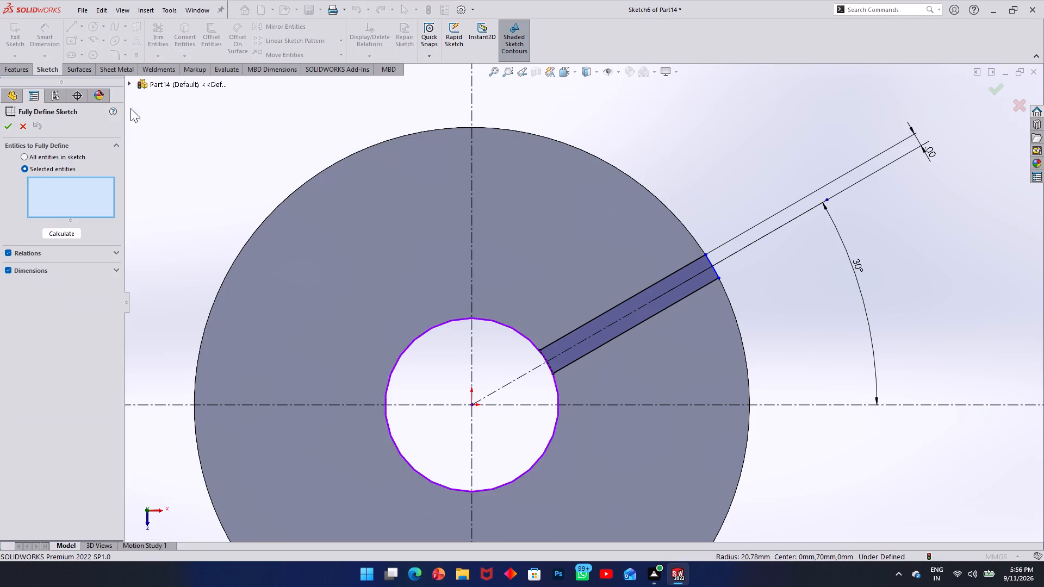
click(0, 127)
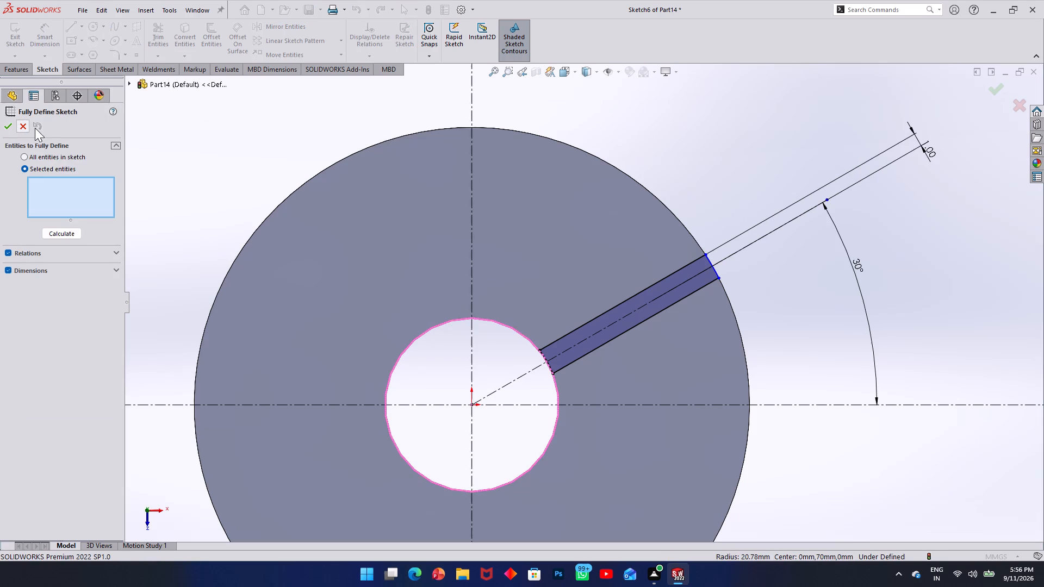
click(8, 130)
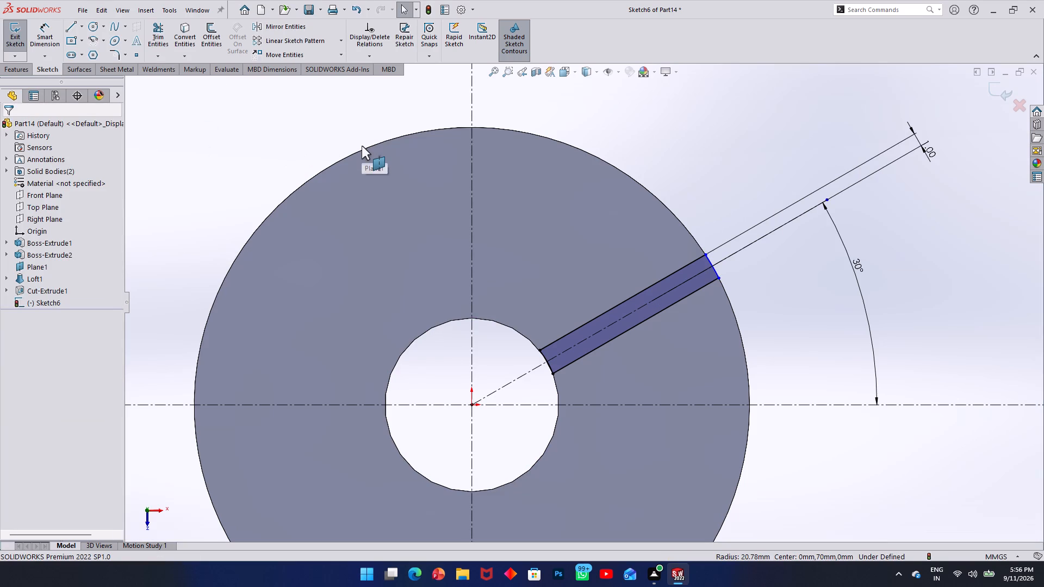
right_click(713, 268)
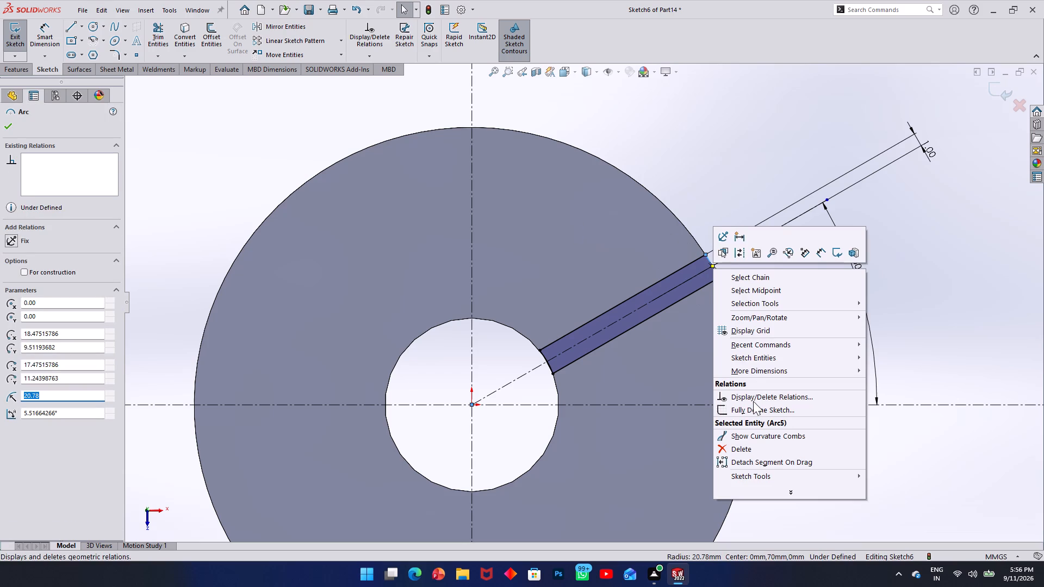
click(753, 407)
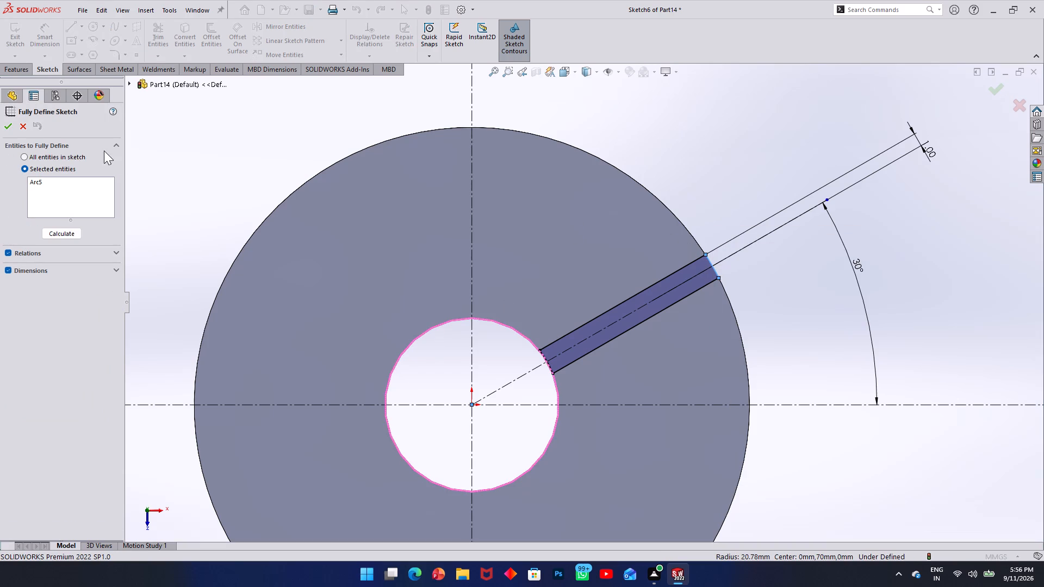
click(5, 129)
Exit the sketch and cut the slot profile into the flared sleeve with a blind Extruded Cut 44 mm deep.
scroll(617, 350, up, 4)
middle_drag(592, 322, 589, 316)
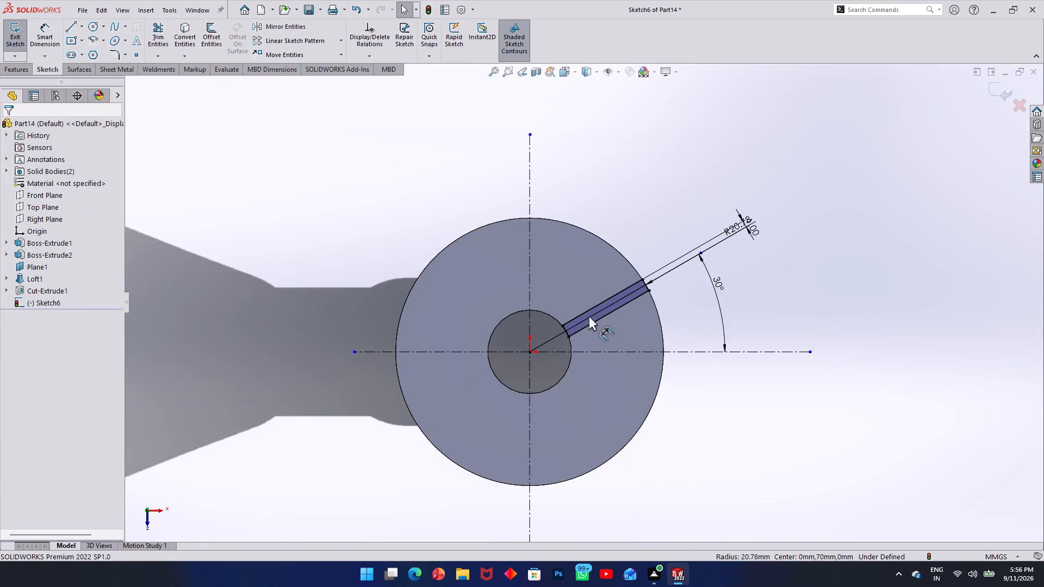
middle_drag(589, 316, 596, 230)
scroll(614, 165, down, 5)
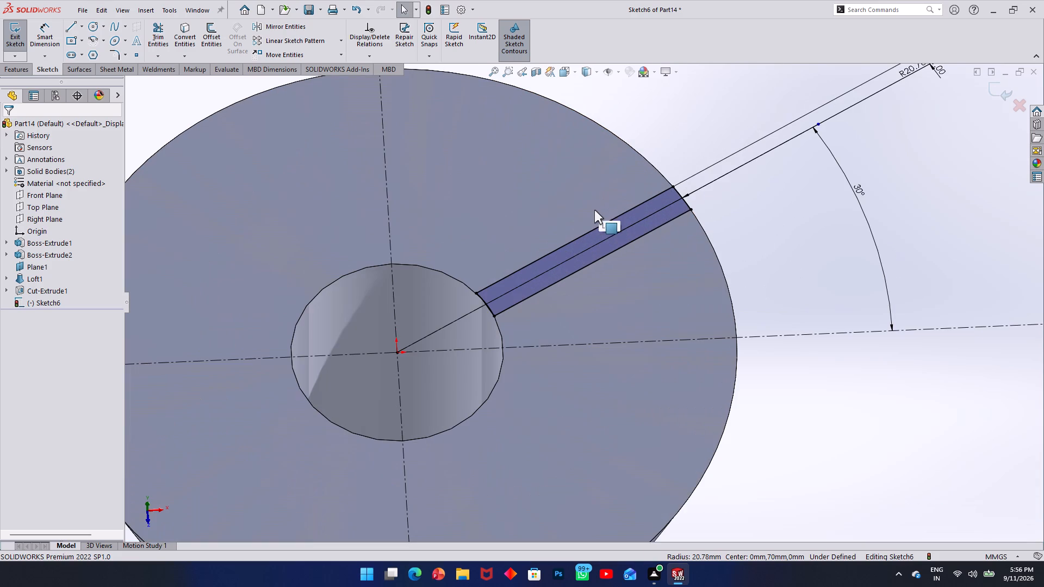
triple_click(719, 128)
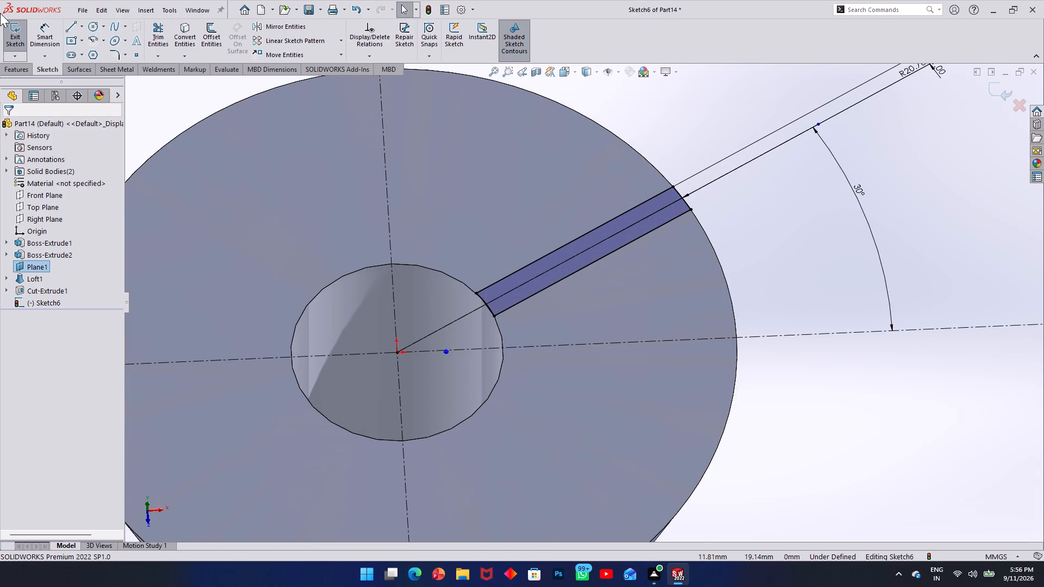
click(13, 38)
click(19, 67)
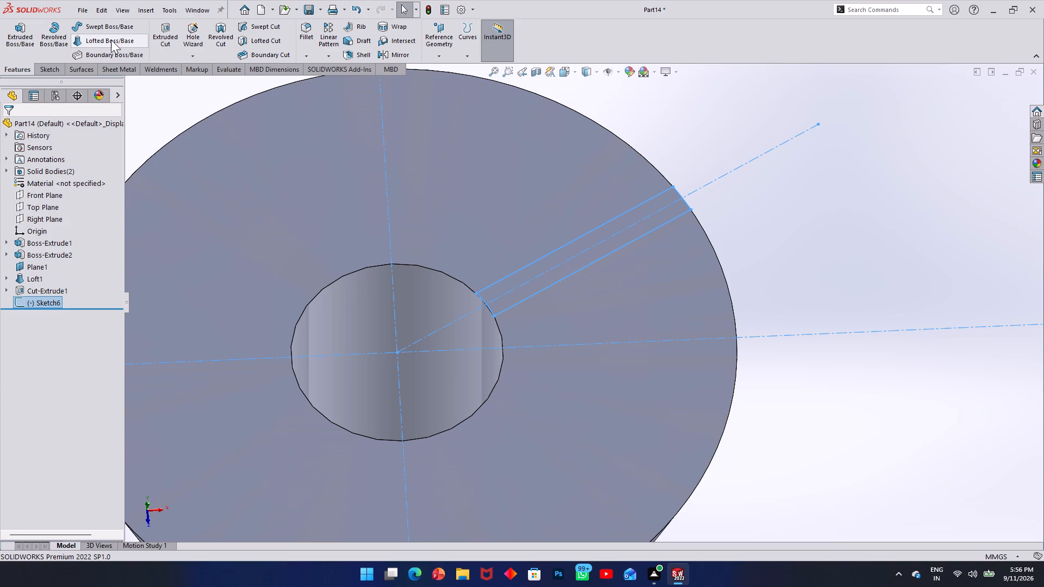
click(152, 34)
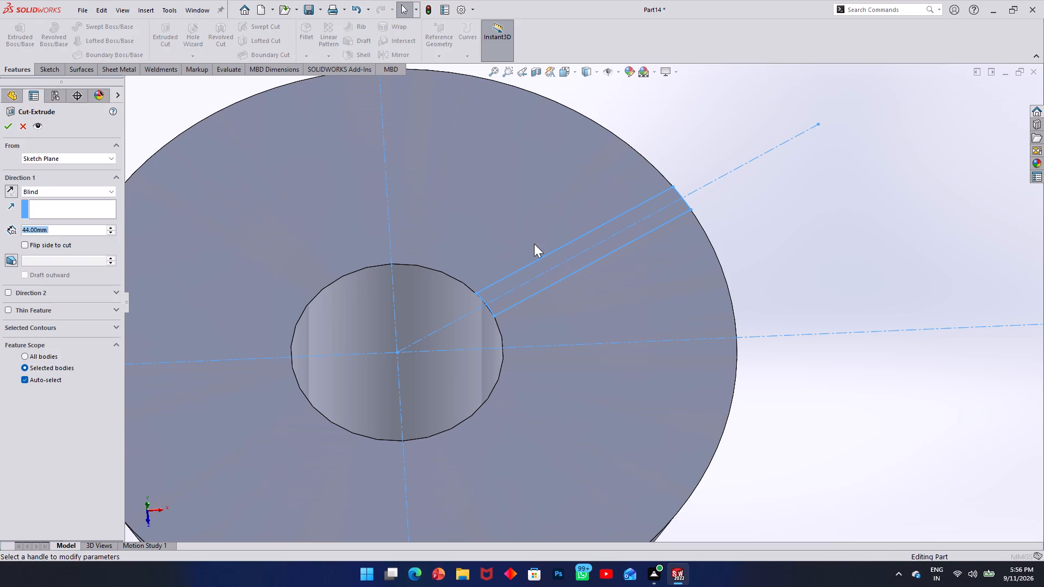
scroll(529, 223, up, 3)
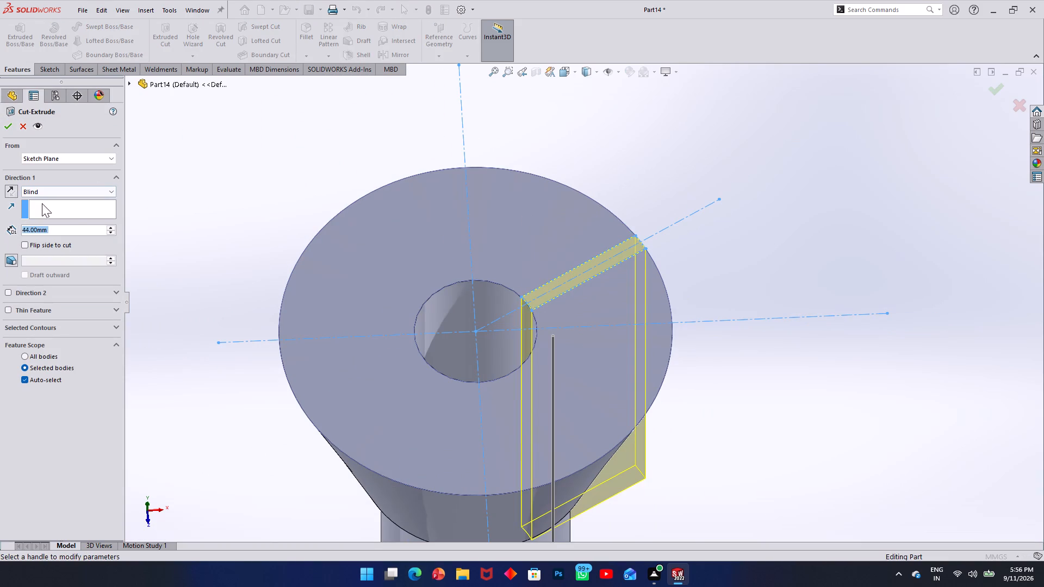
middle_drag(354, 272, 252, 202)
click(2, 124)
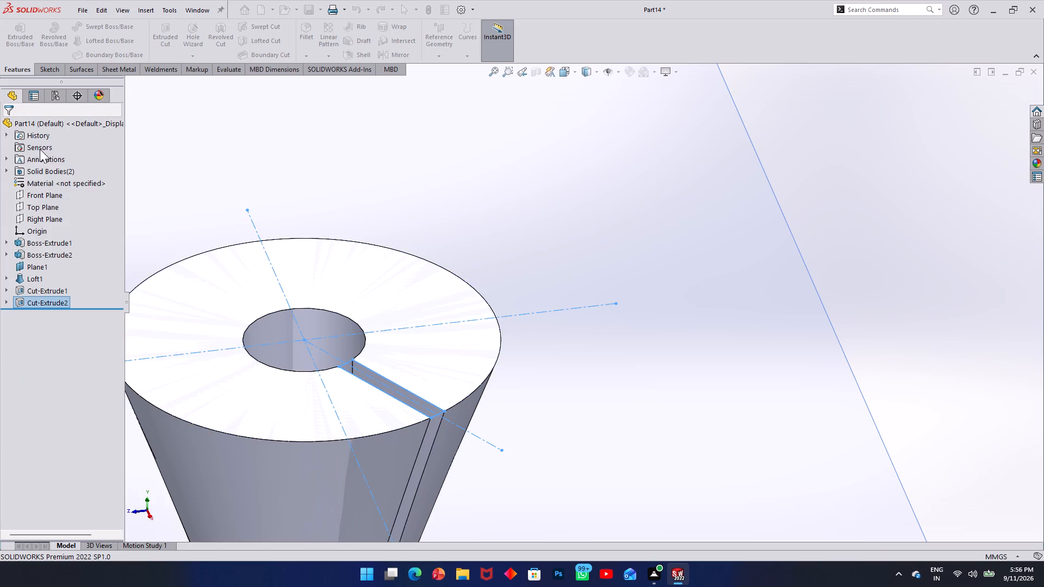
Examine the slot cut in the flared head and sleeve from several angles.
scroll(426, 327, up, 9)
middle_drag(475, 320, 411, 369)
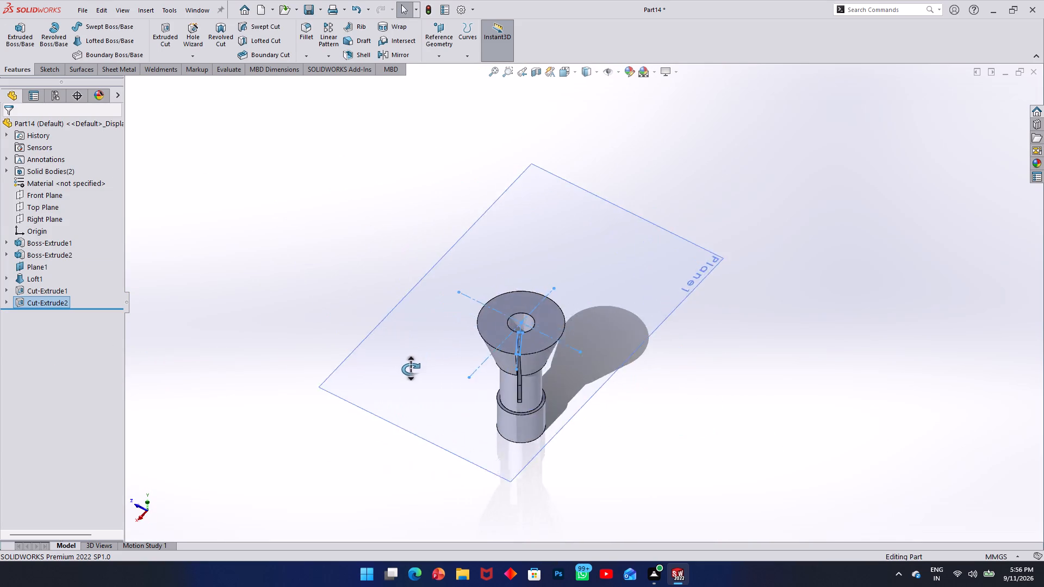
middle_drag(411, 369, 569, 418)
scroll(562, 309, down, 4)
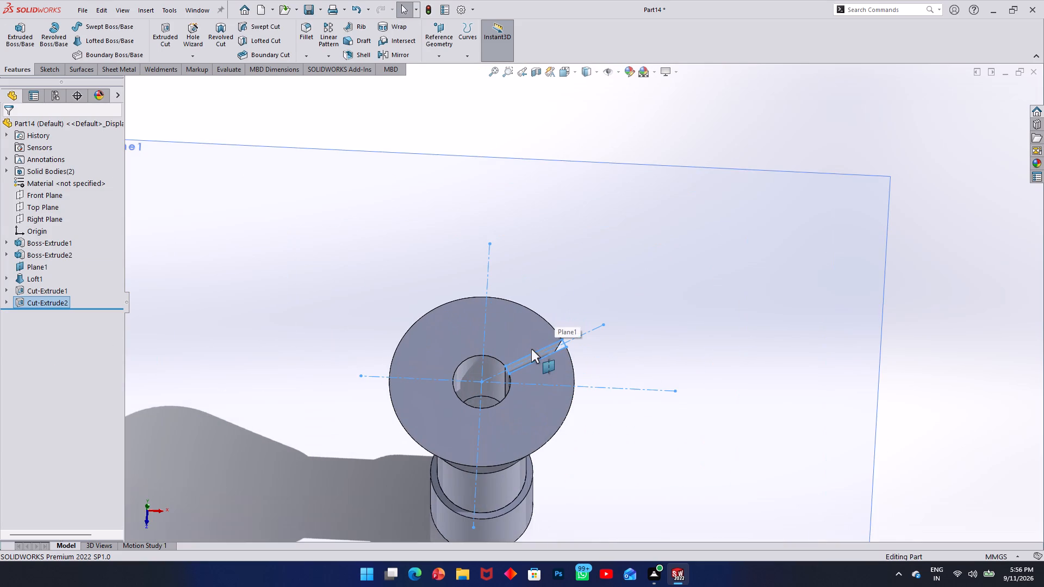
click(736, 305)
middle_drag(556, 307, 452, 233)
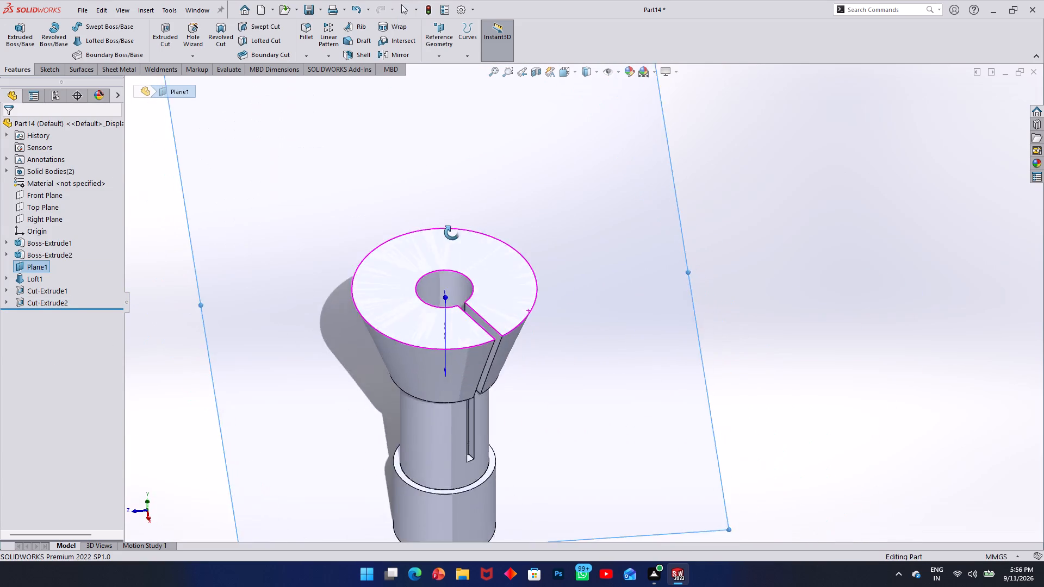
middle_drag(452, 233, 452, 234)
scroll(451, 233, up, 1)
scroll(462, 282, down, 3)
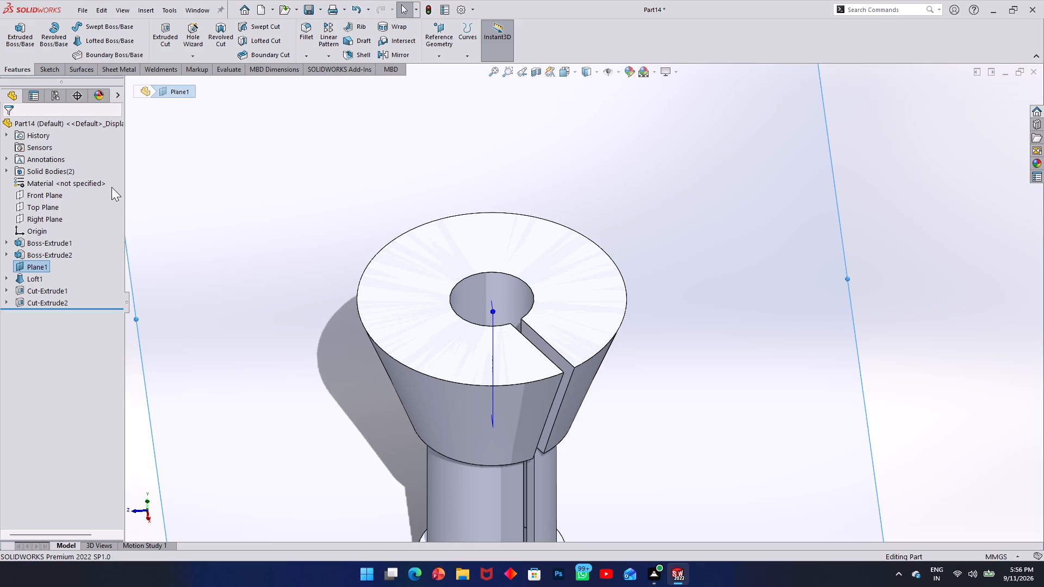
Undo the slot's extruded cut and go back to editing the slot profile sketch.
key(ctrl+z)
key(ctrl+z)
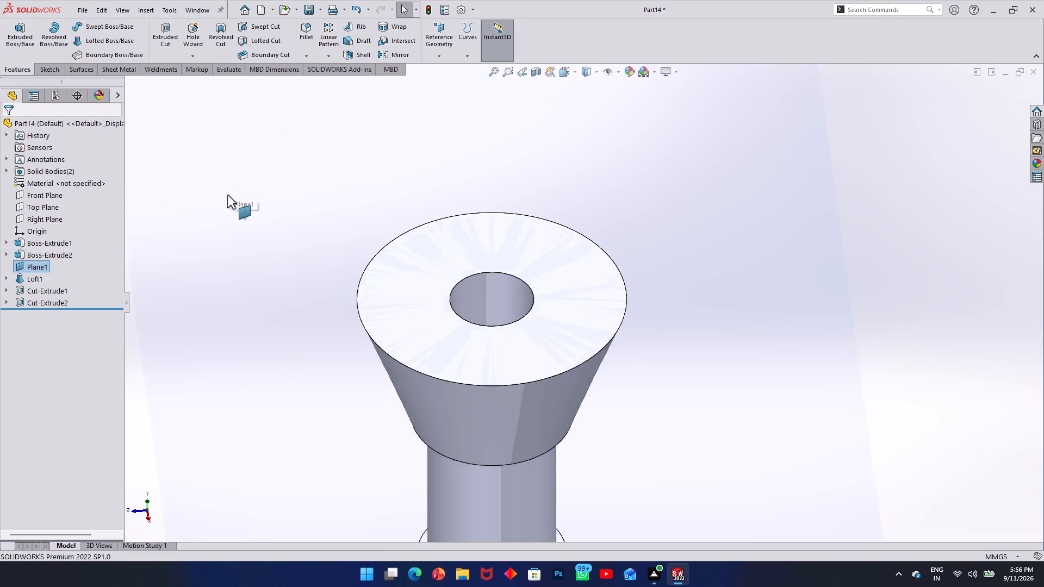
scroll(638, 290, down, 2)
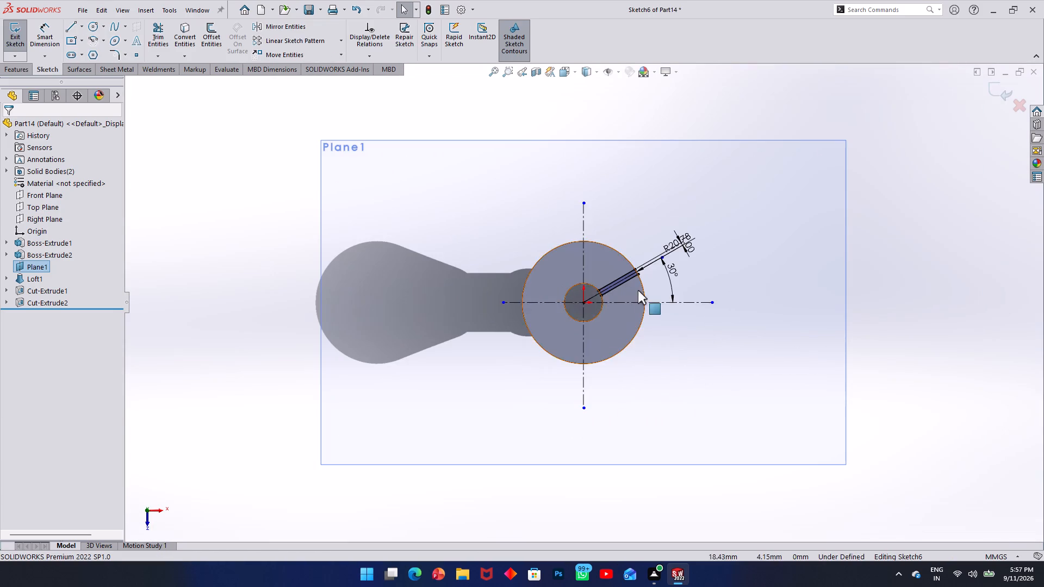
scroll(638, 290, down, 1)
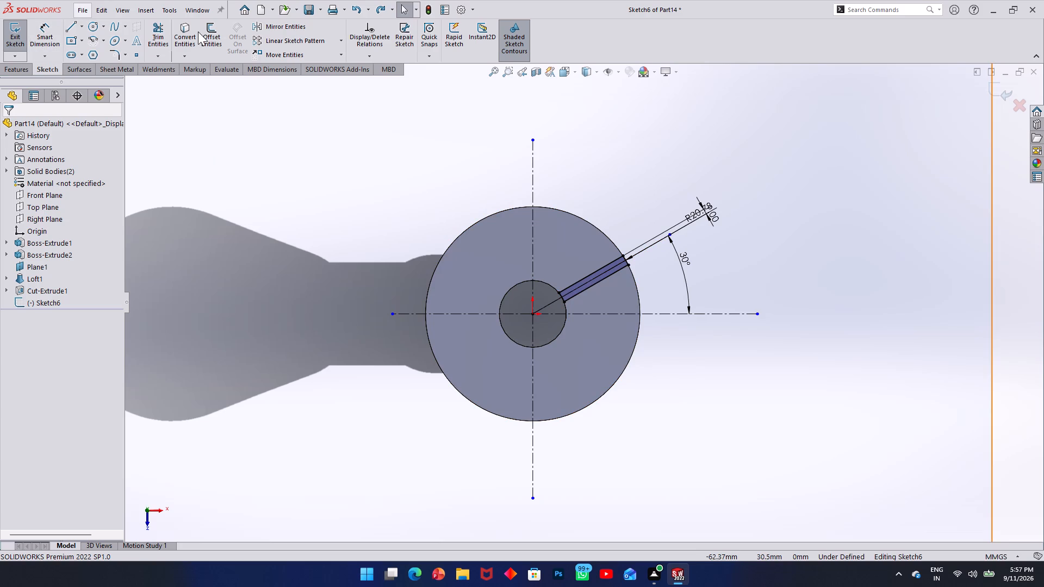
Mirror the closed radial slot profile about the vertical centerline to make a second slot profile.
click(280, 29)
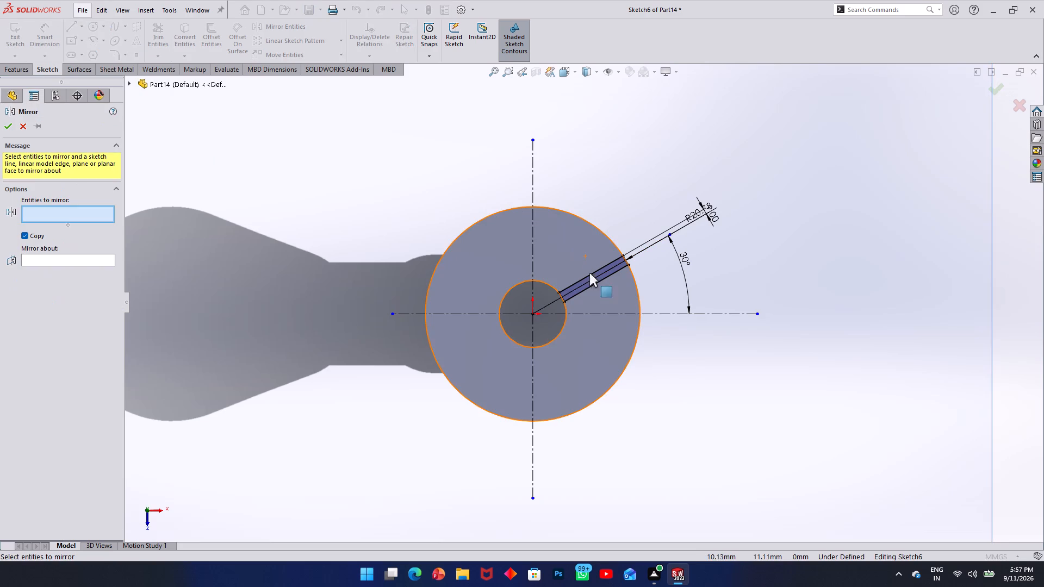
scroll(593, 280, down, 4)
click(594, 272)
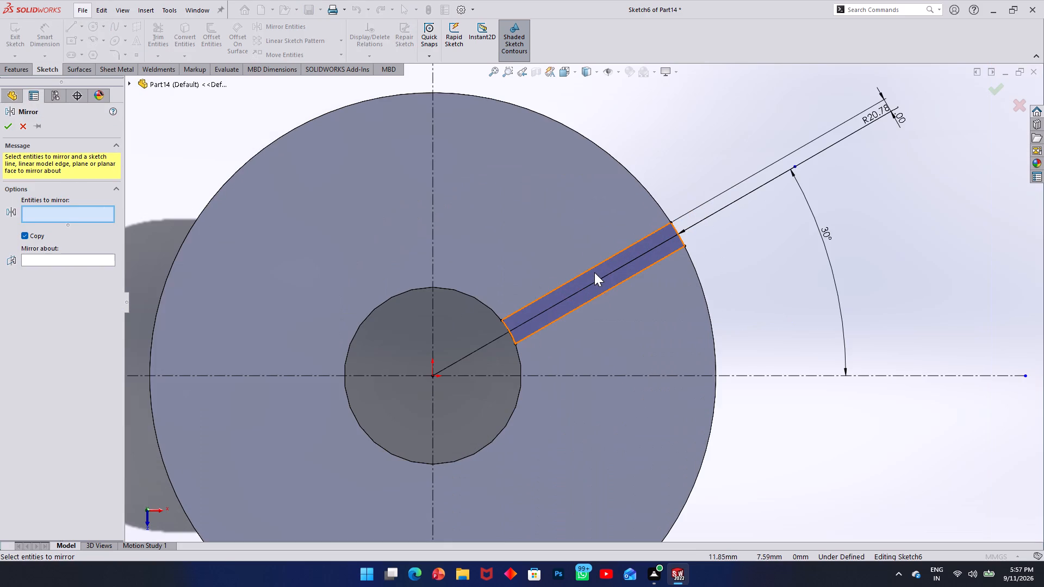
click(63, 283)
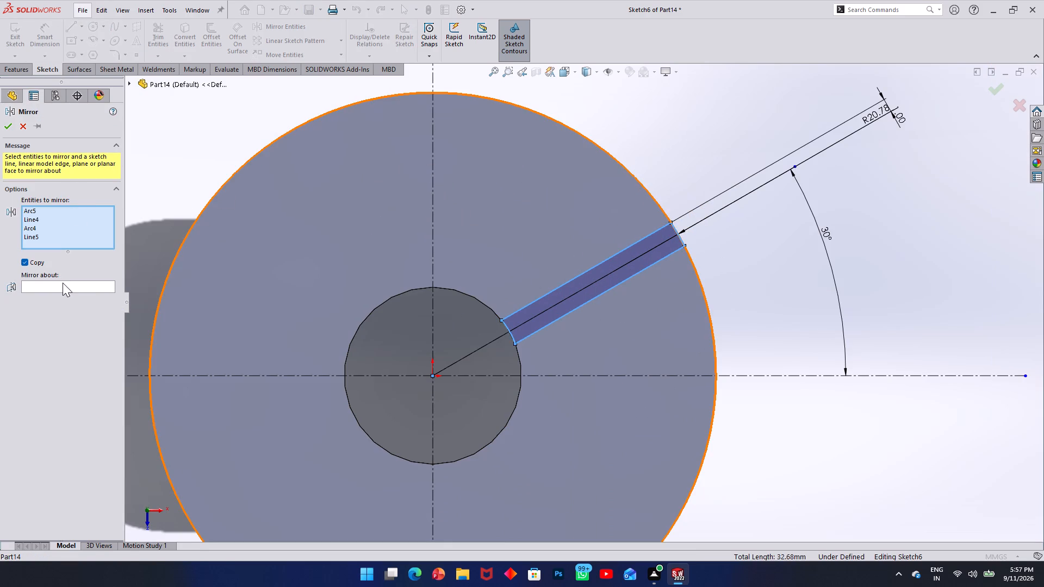
click(432, 208)
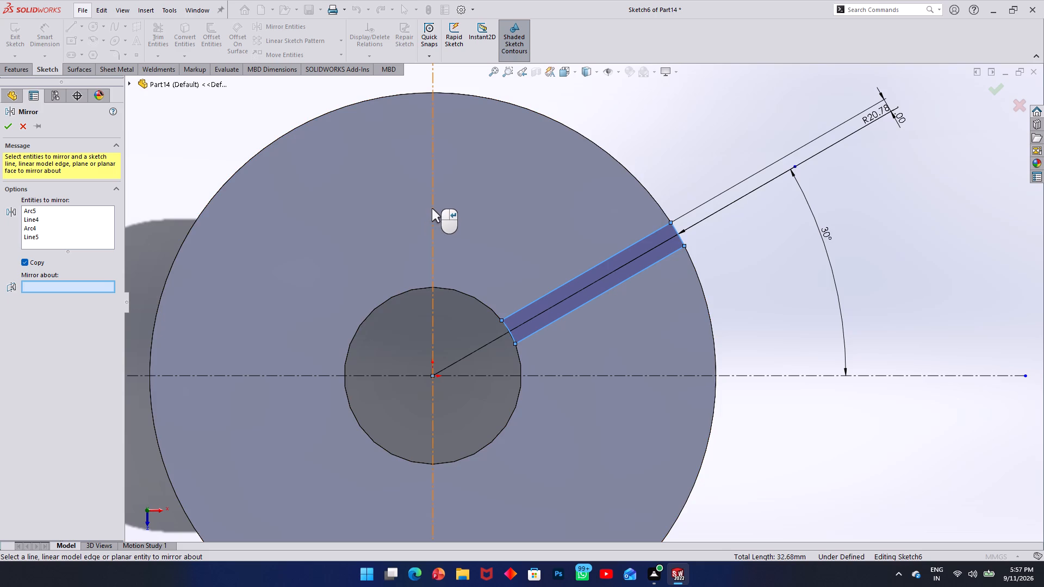
scroll(409, 308, up, 2)
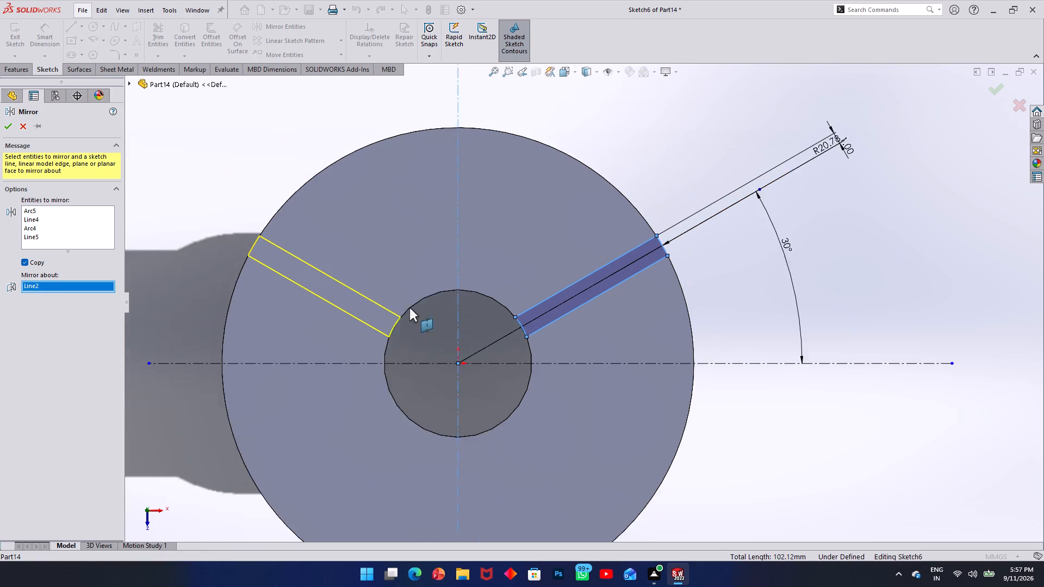
click(7, 126)
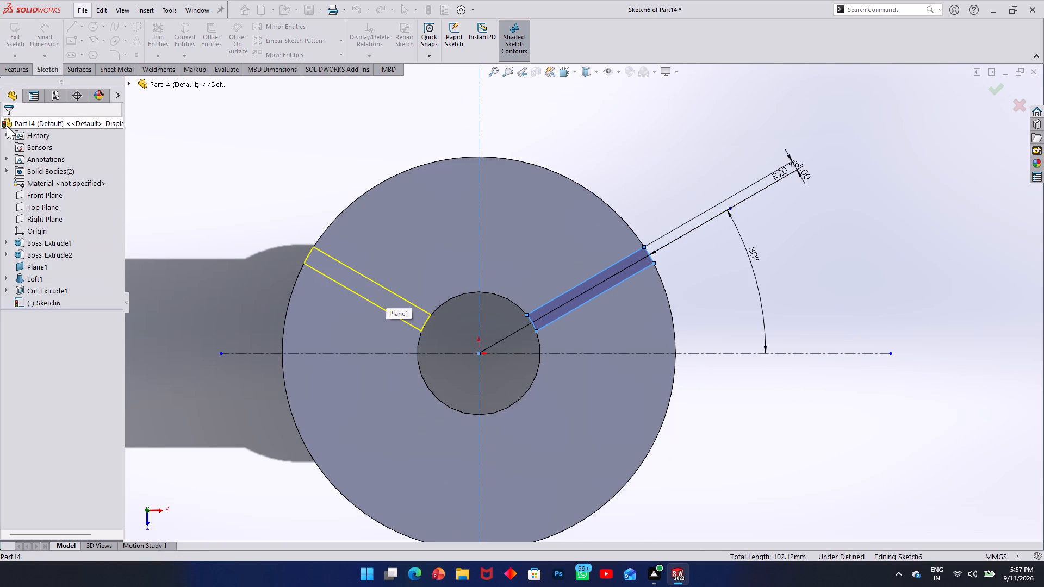
Sketch a vertical line about 19.5 mm long just left of the vertical centerline, from inside the bore down past the sleeve's outer edge.
scroll(433, 259, up, 3)
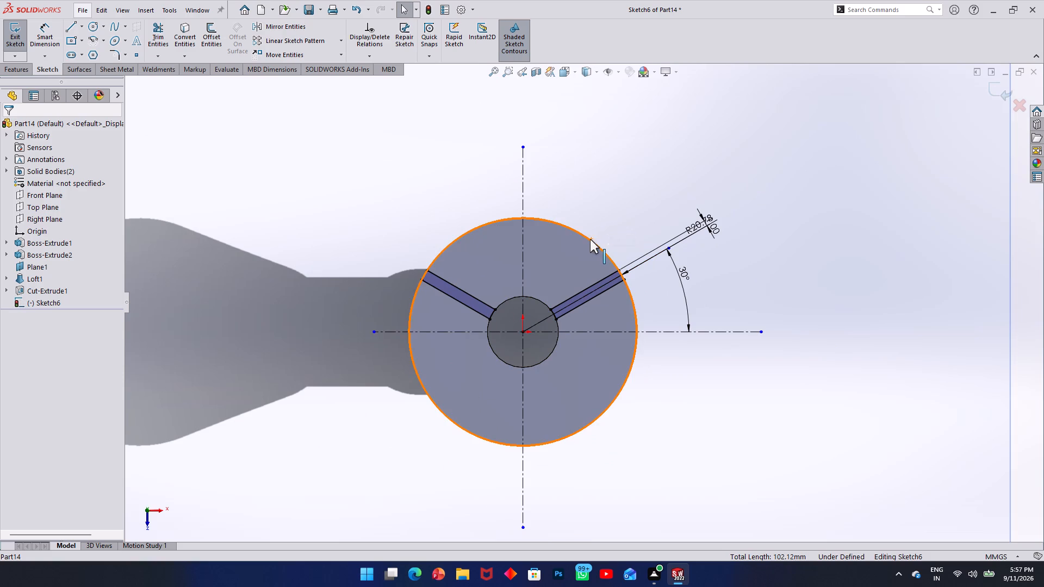
scroll(565, 334, up, 2)
scroll(570, 339, down, 3)
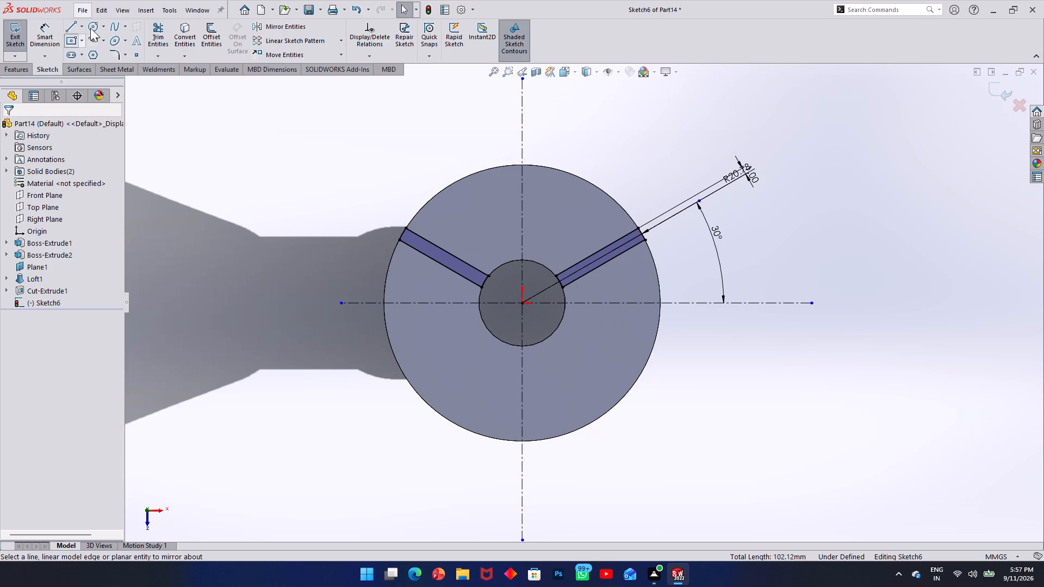
click(66, 26)
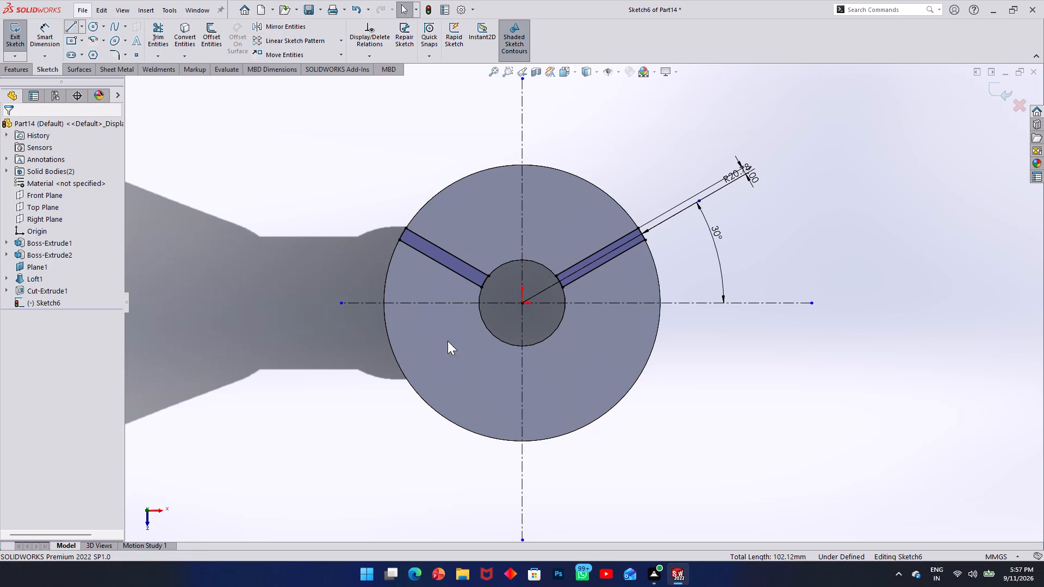
click(512, 335)
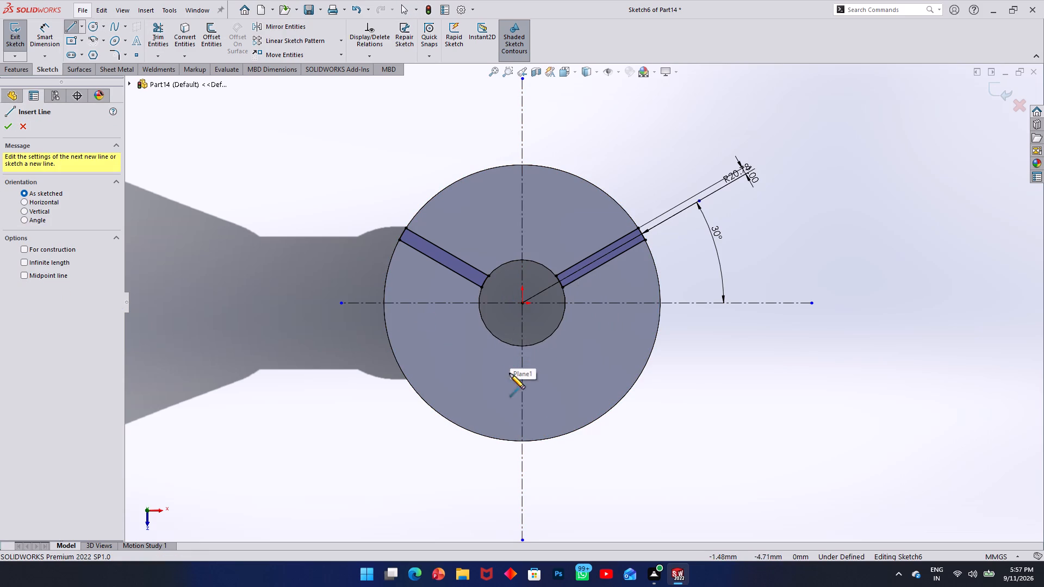
click(512, 464)
key(Escape)
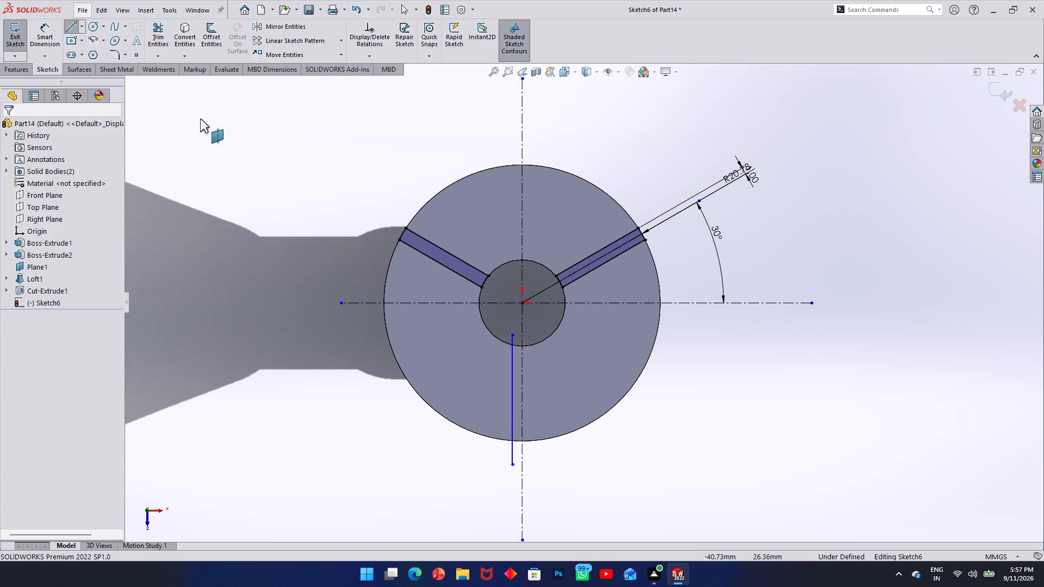
Add a parallel relation between the new vertical line and the vertical centerline.
scroll(419, 266, down, 1)
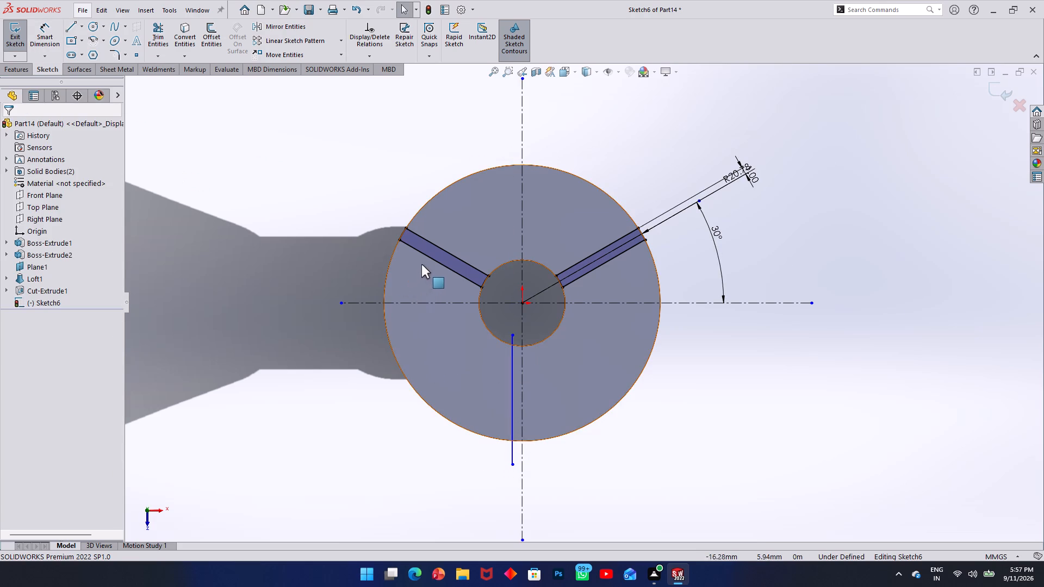
scroll(543, 366, down, 2)
scroll(540, 362, up, 2)
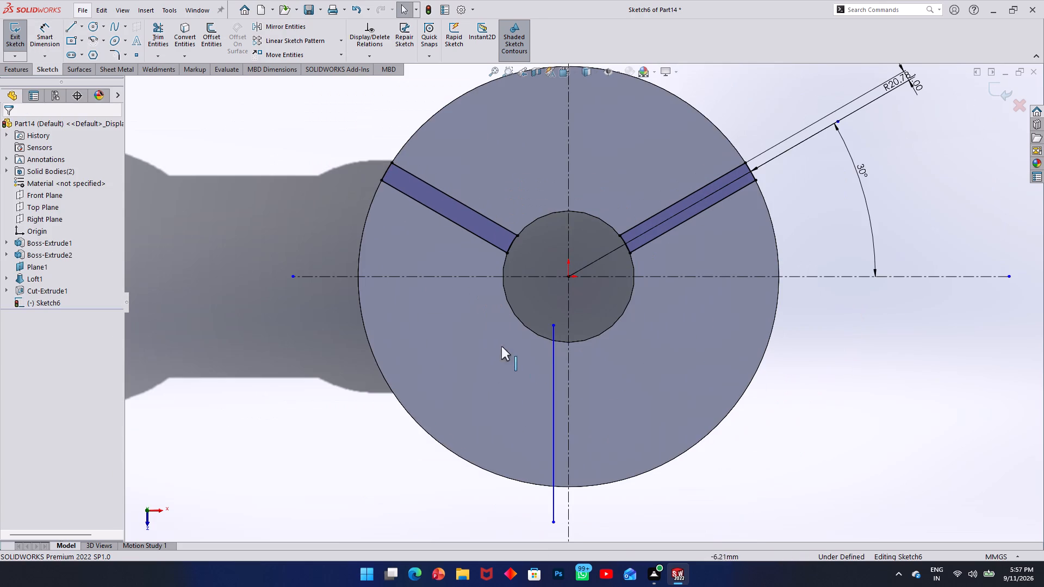
key(Escape)
ctrl+click(551, 395)
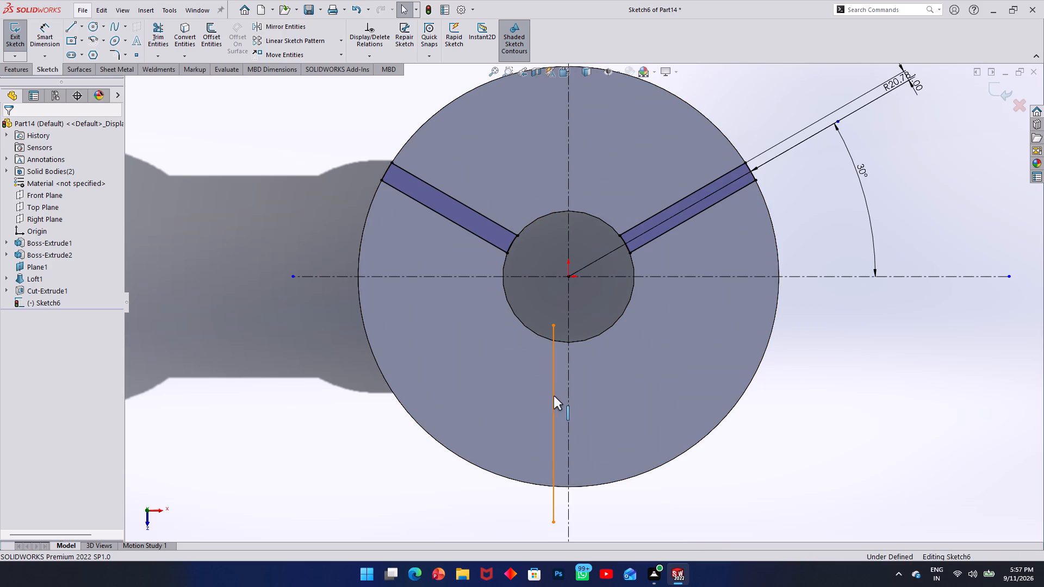
ctrl+click(567, 399)
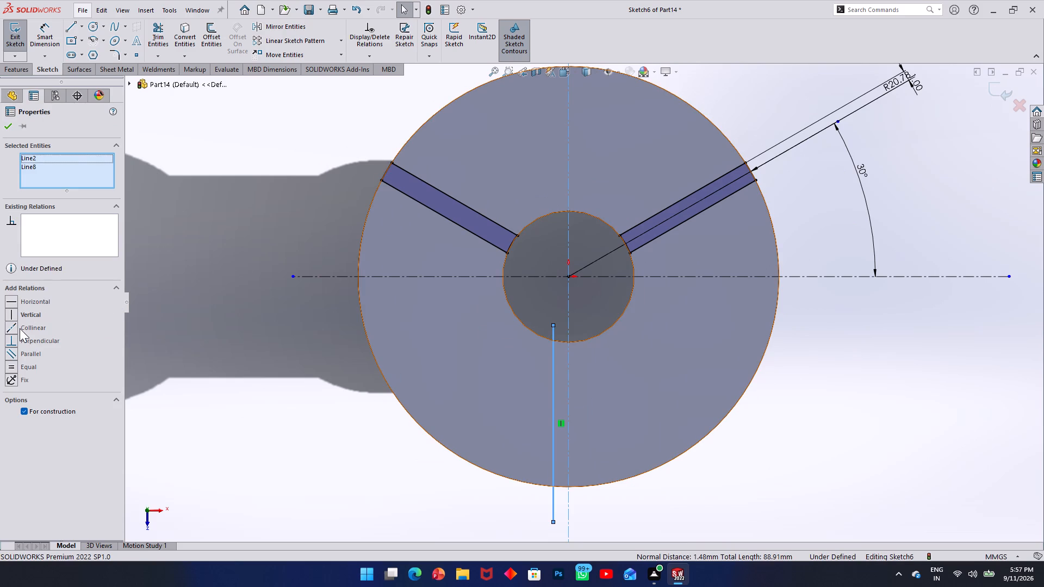
click(12, 351)
click(8, 130)
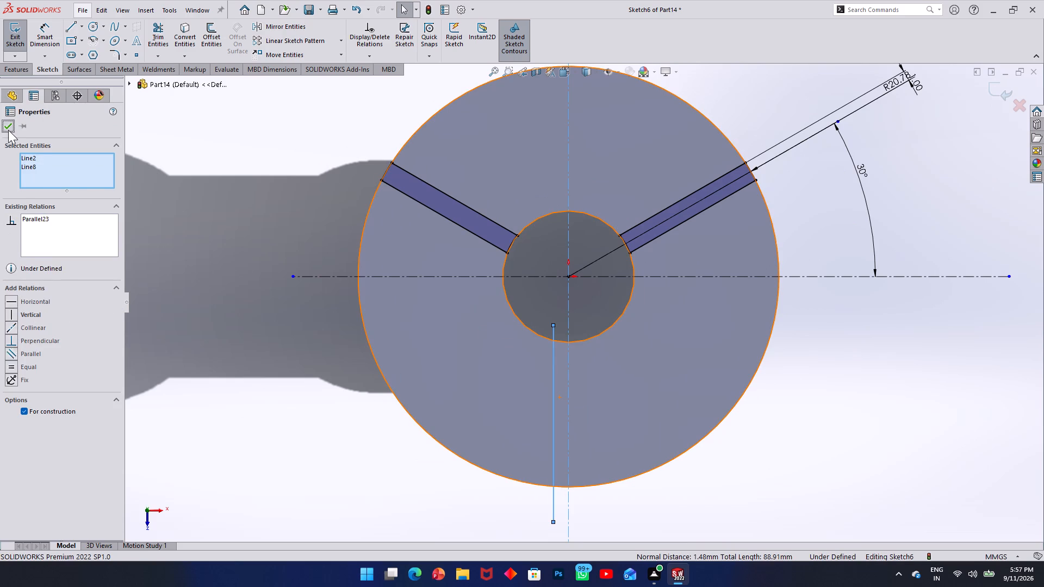
Dimension the new vertical line 1 mm from the vertical centerline.
click(45, 30)
ctrl+click(554, 398)
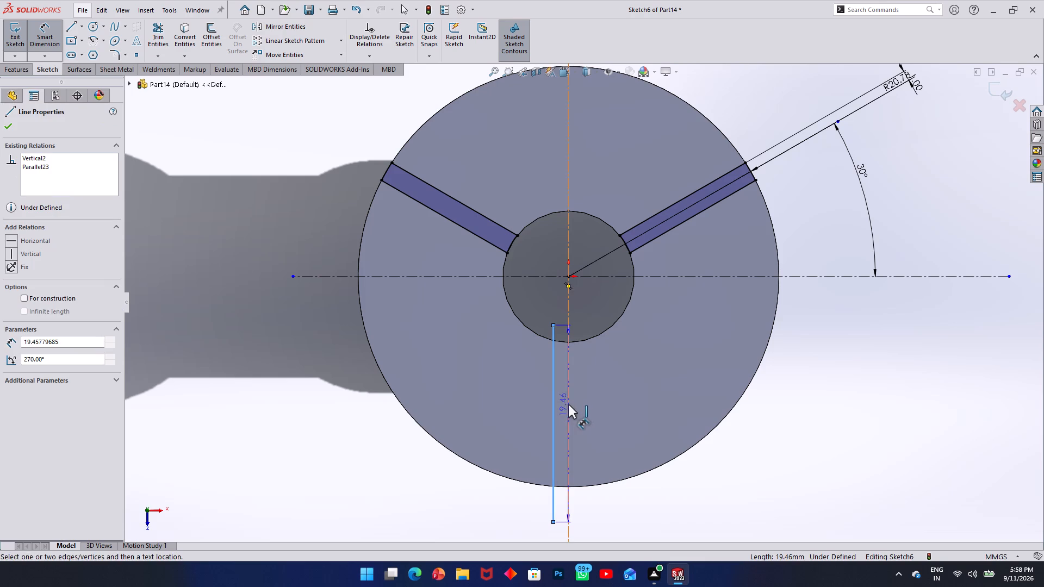
click(568, 404)
click(560, 422)
key(1)
key(Return)
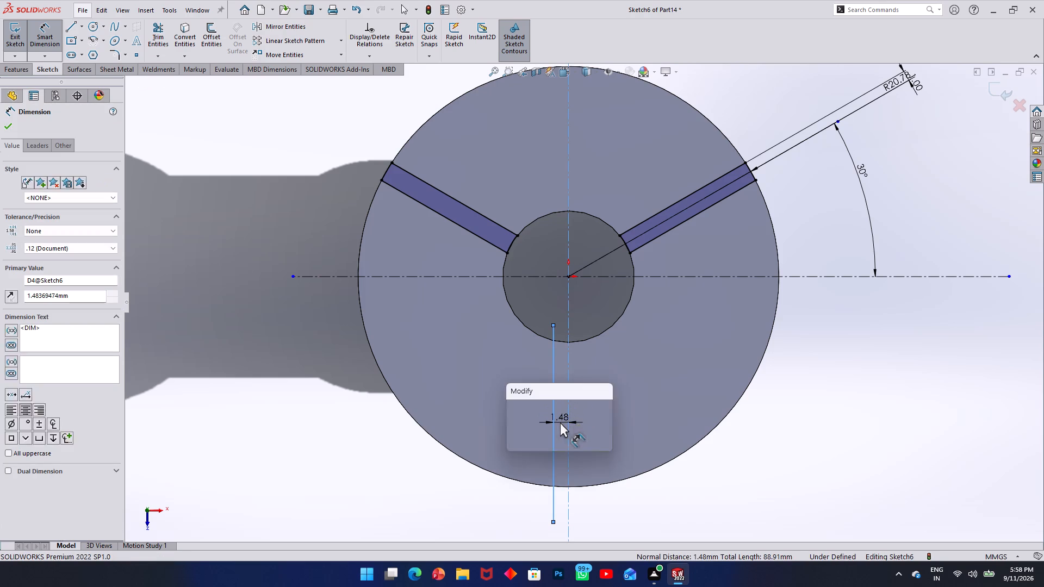
click(6, 125)
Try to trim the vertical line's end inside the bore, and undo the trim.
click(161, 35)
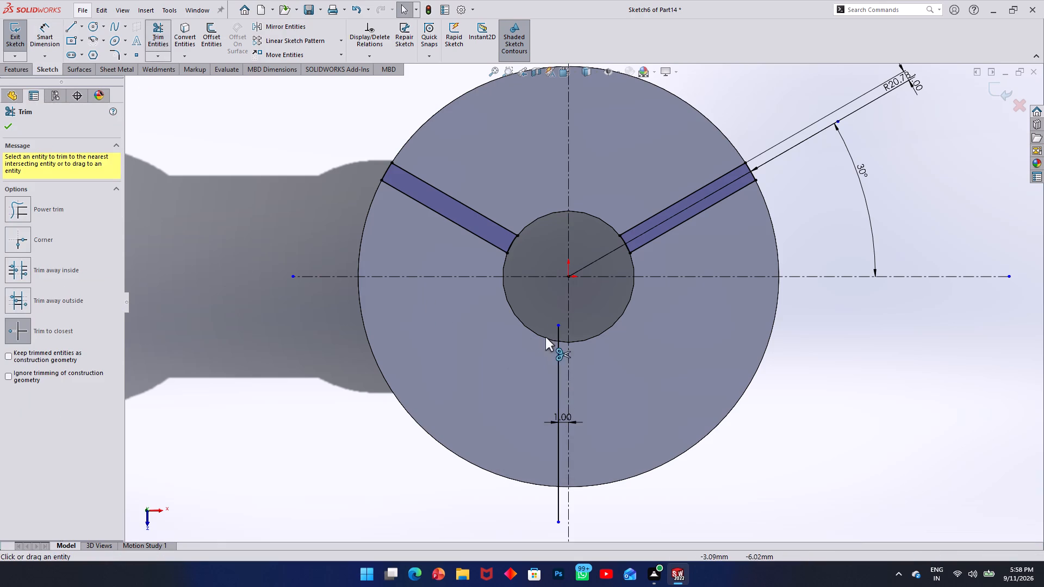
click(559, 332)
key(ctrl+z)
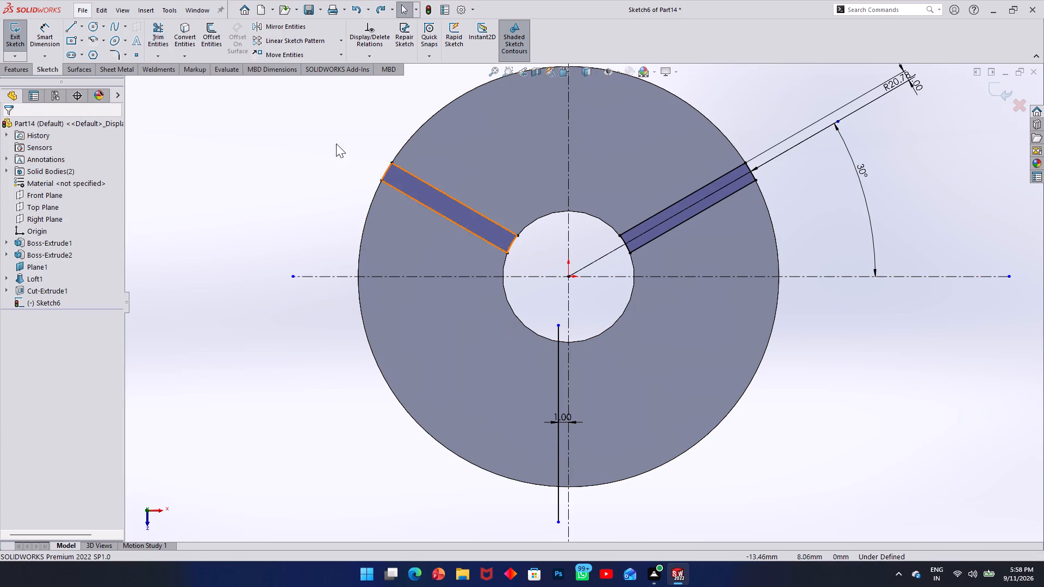
Convert the bore edge and the outer circular edge of the sleeve's top face into sketch entities.
click(198, 33)
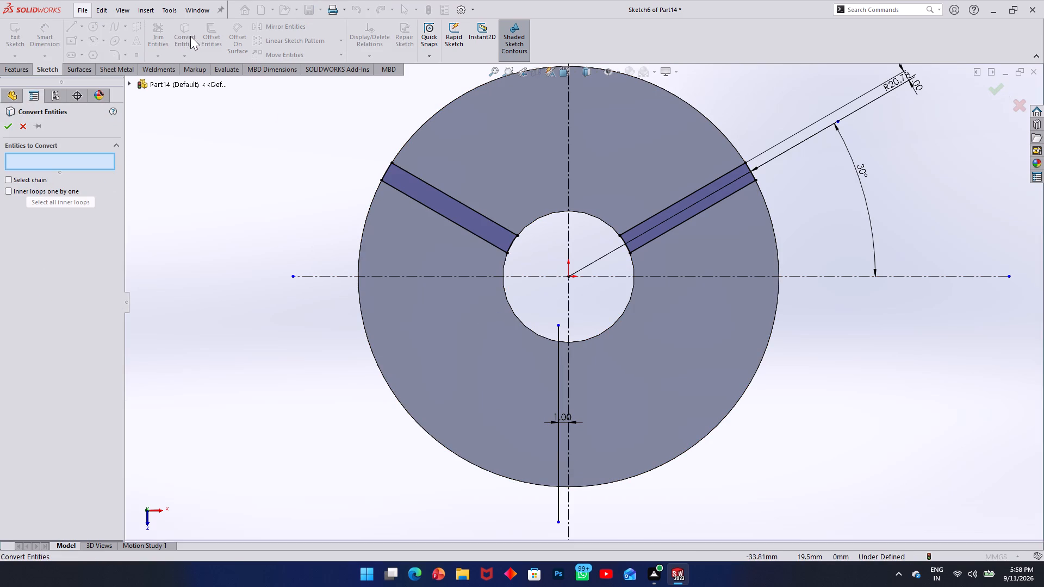
click(531, 329)
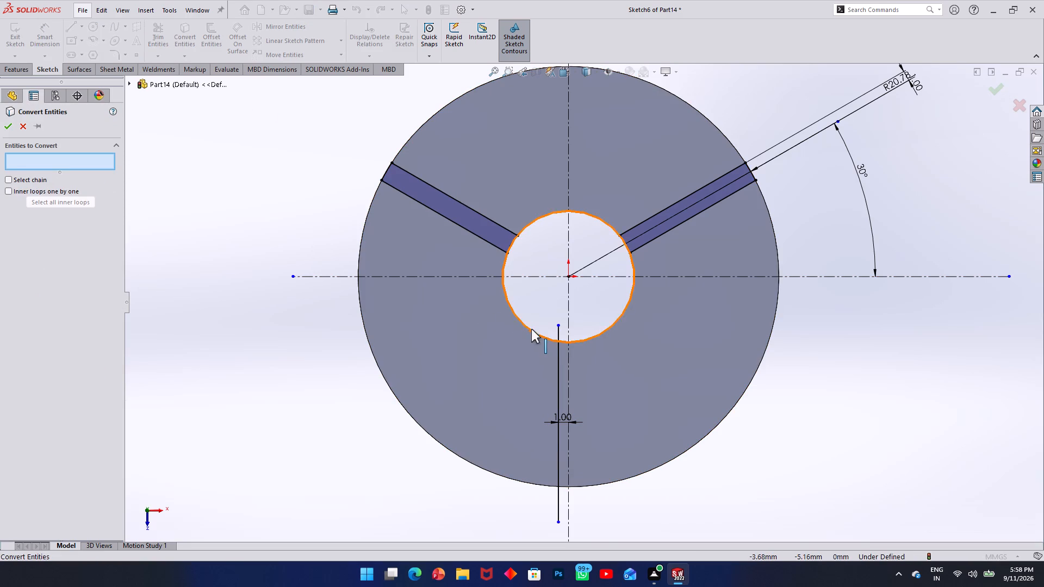
click(467, 459)
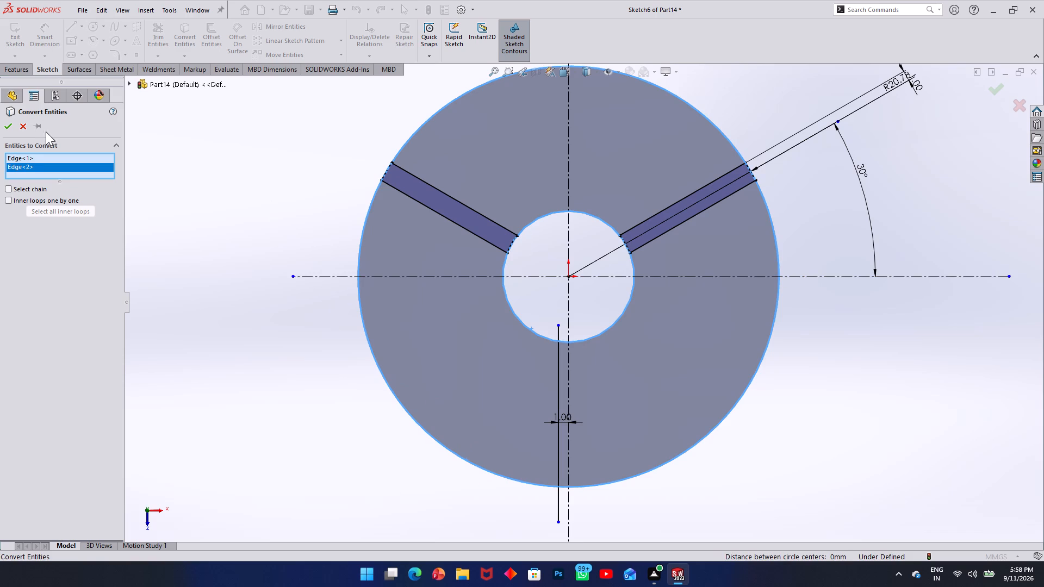
click(10, 126)
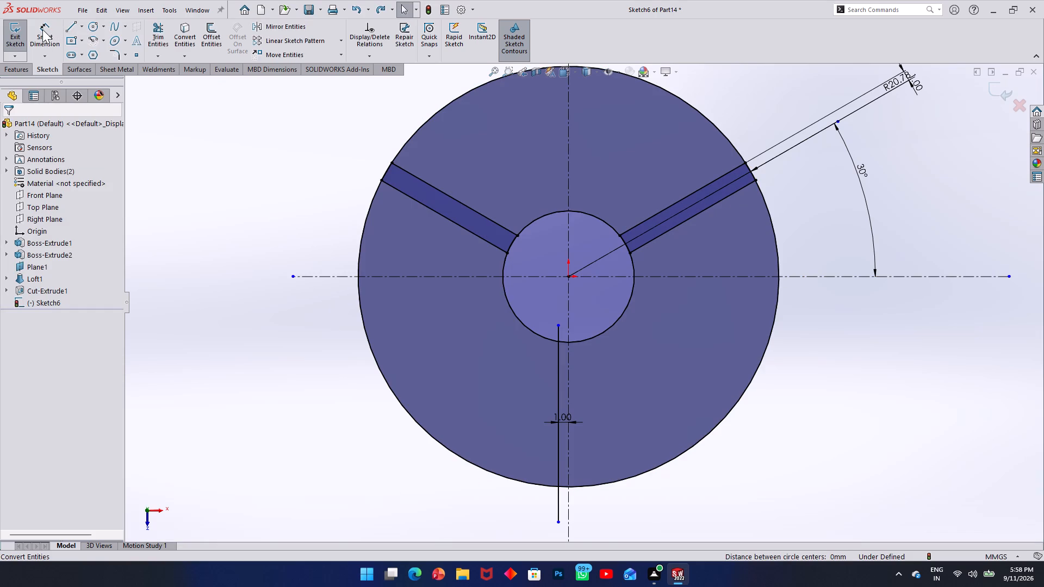
Trim the vertical line's ends inside the bore circle and beyond the outer circle.
click(153, 35)
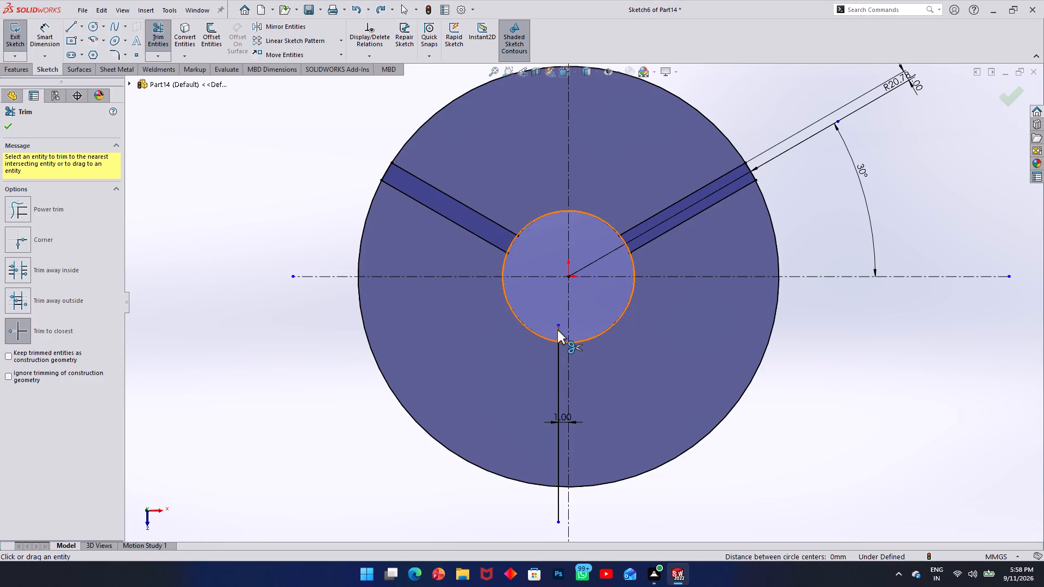
click(557, 330)
click(558, 502)
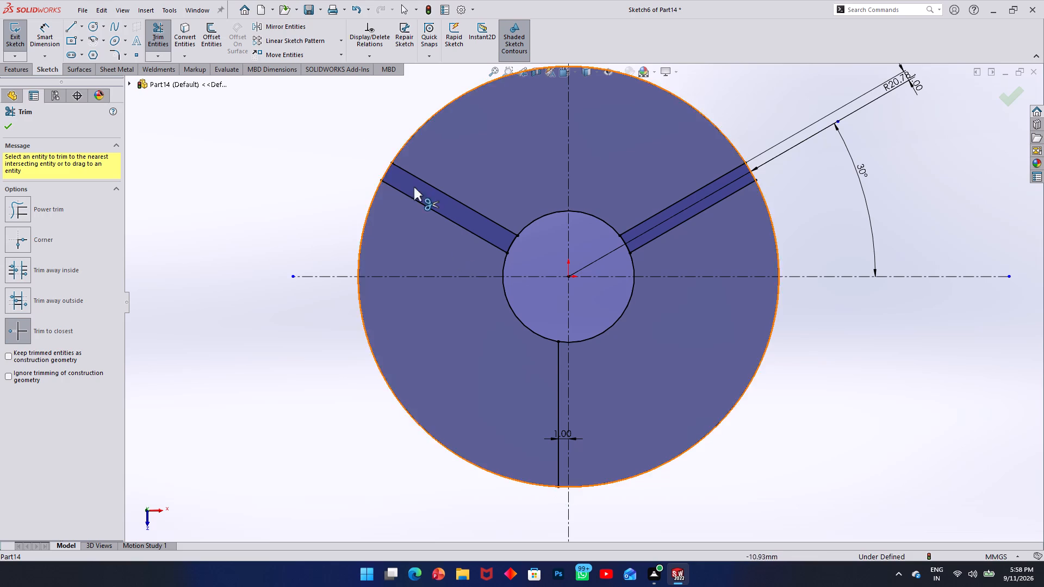
Mirror the trimmed vertical line about the vertical centerline to form the third slot's other side.
click(282, 26)
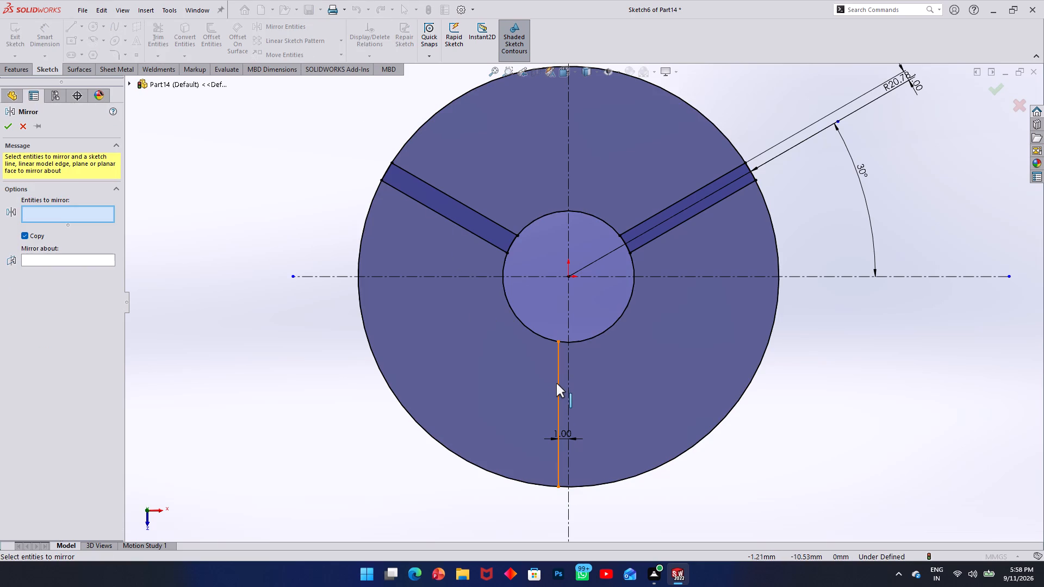
click(557, 384)
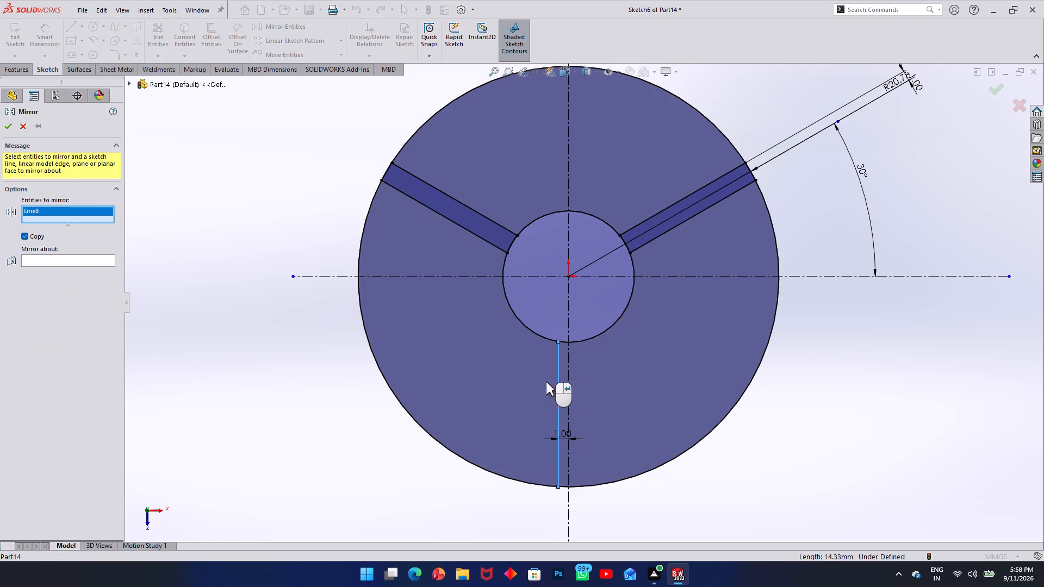
click(62, 259)
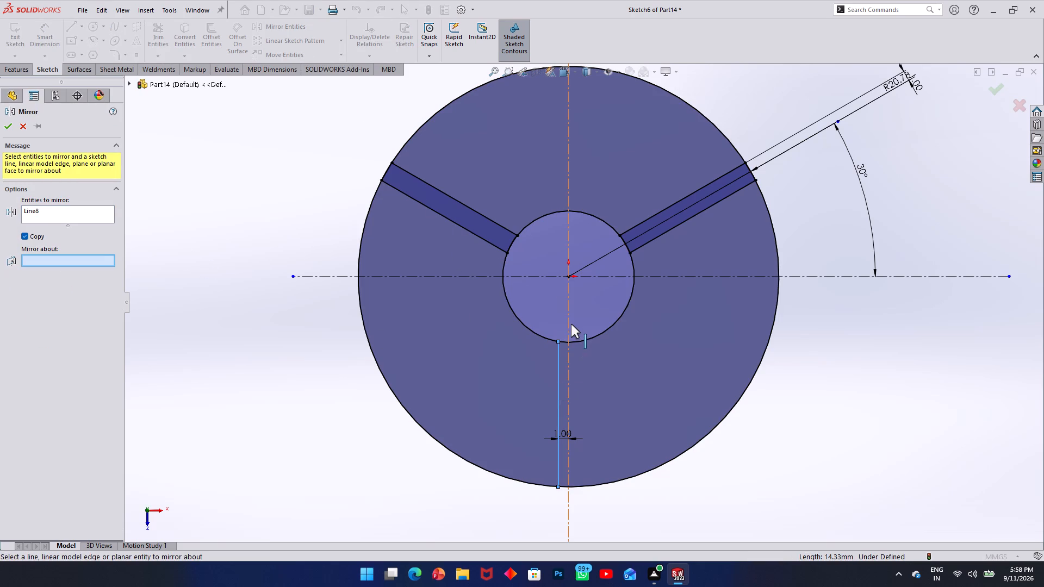
click(567, 313)
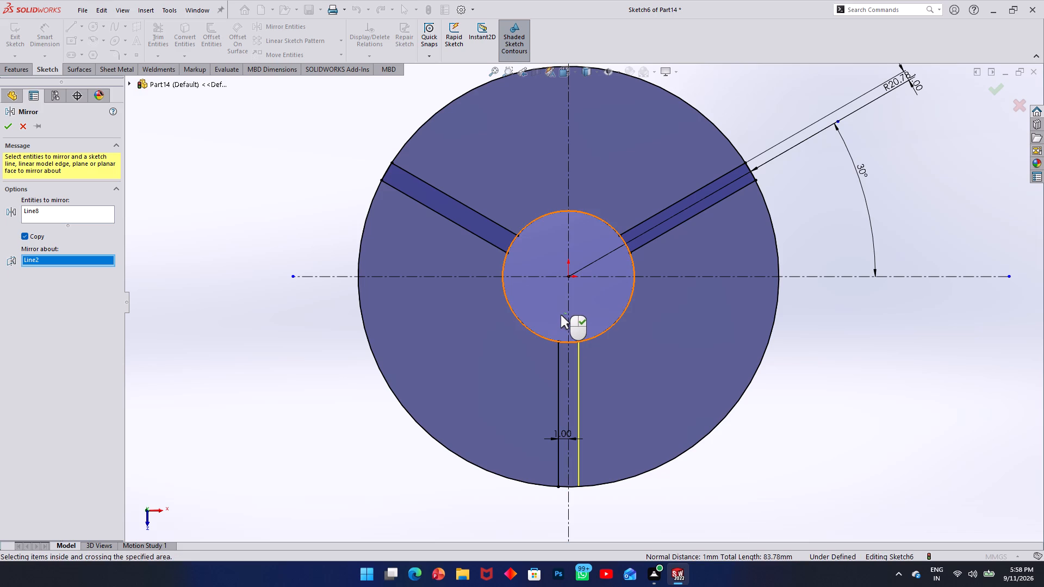
click(10, 127)
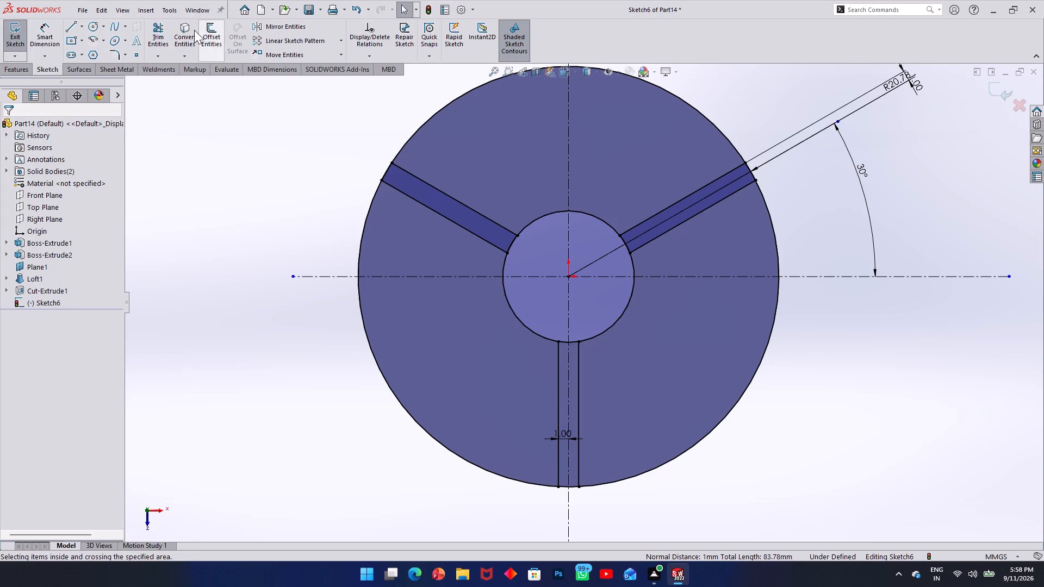
Trim the outer and bore circle arcs between the three slots, keeping only the short arcs that close each slot's ends.
click(162, 28)
click(448, 447)
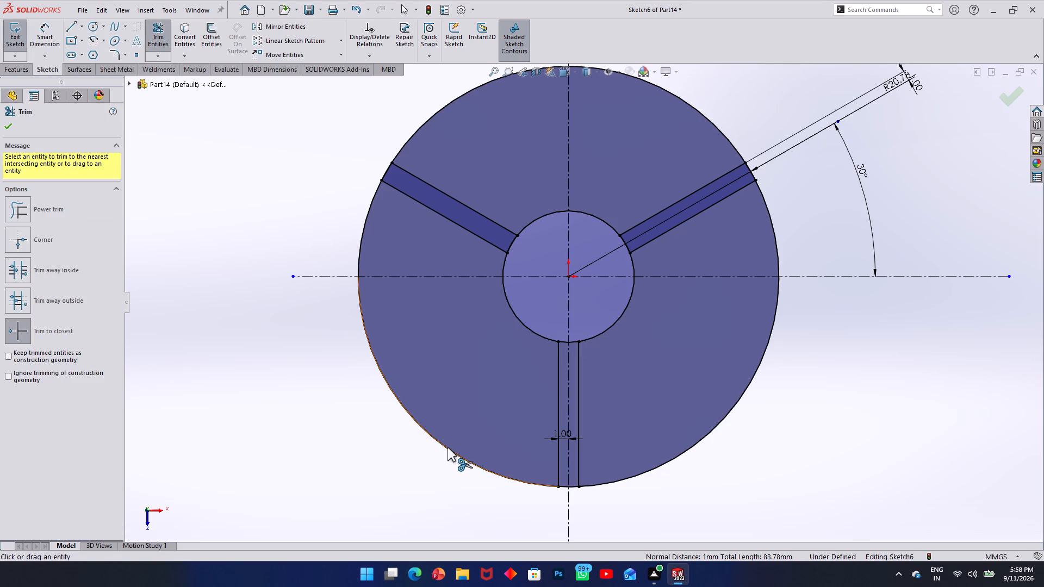
click(672, 460)
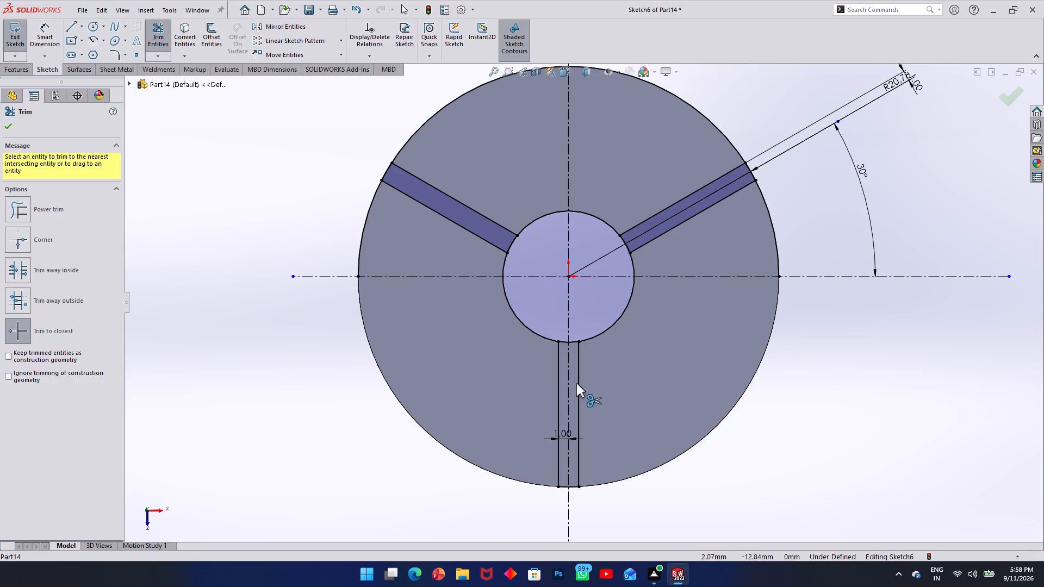
click(599, 335)
click(535, 332)
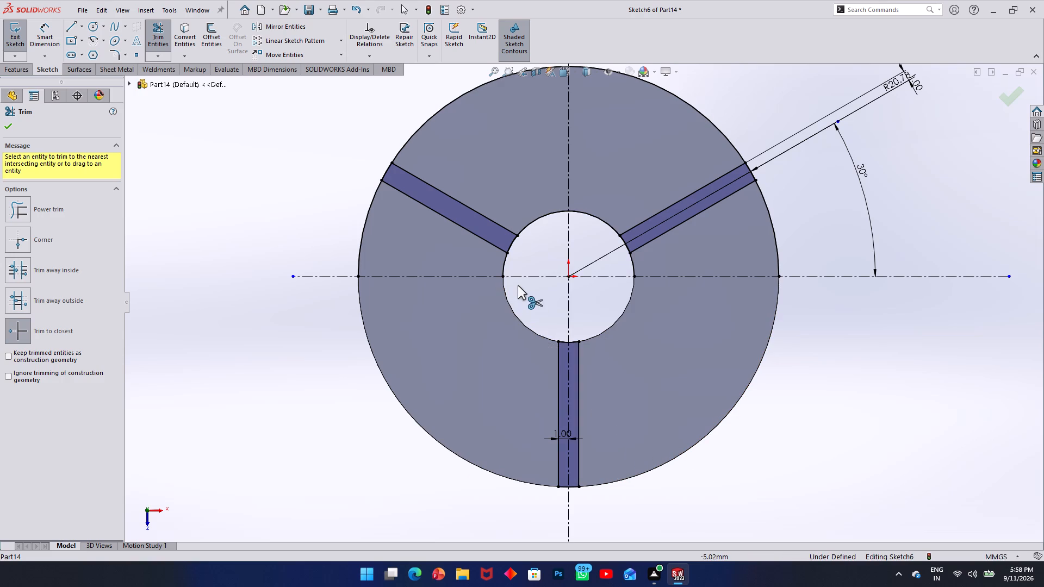
click(533, 222)
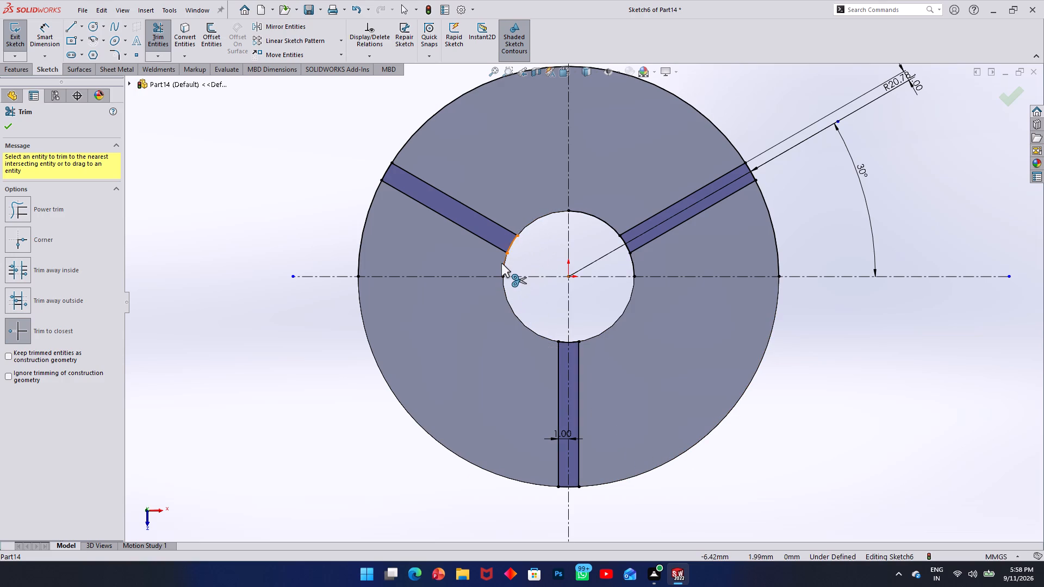
click(504, 269)
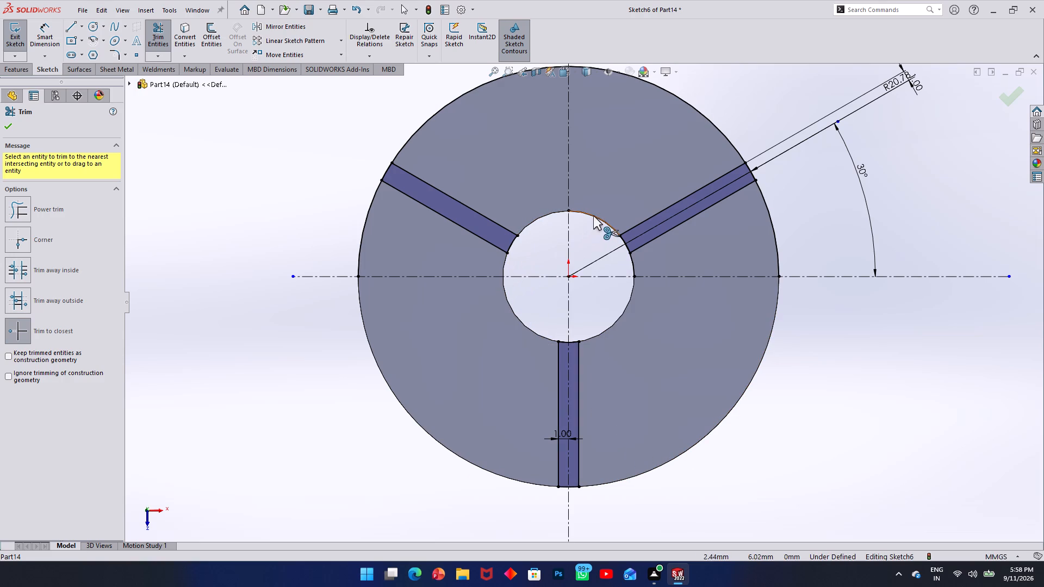
click(593, 216)
click(637, 269)
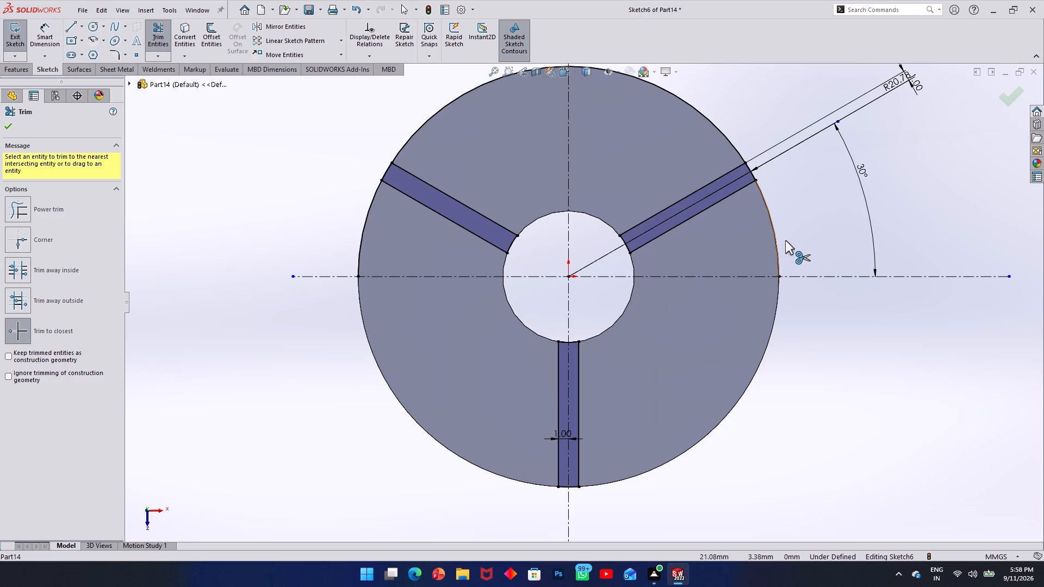
click(775, 241)
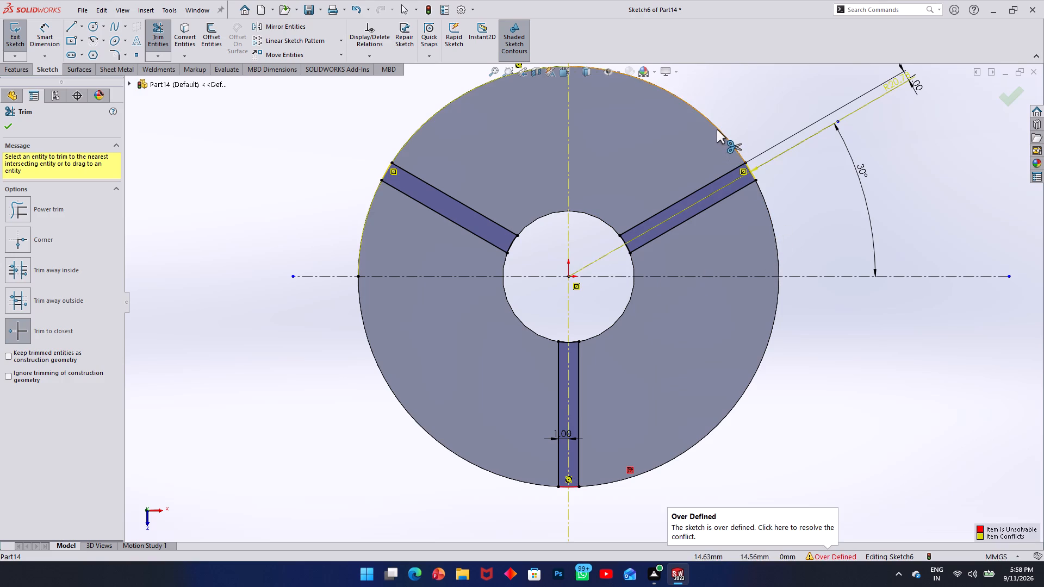
click(717, 129)
click(719, 127)
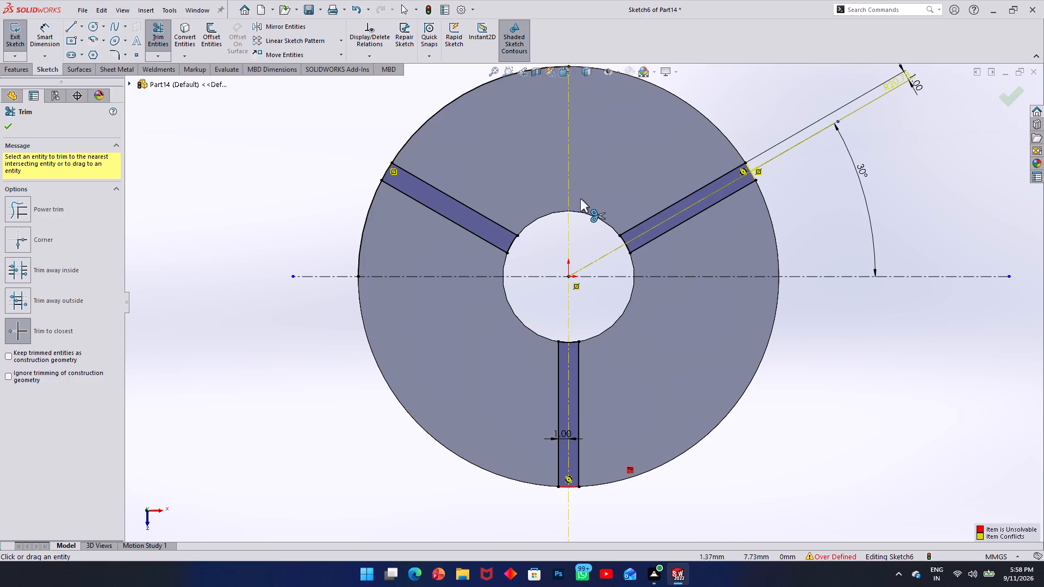
click(364, 231)
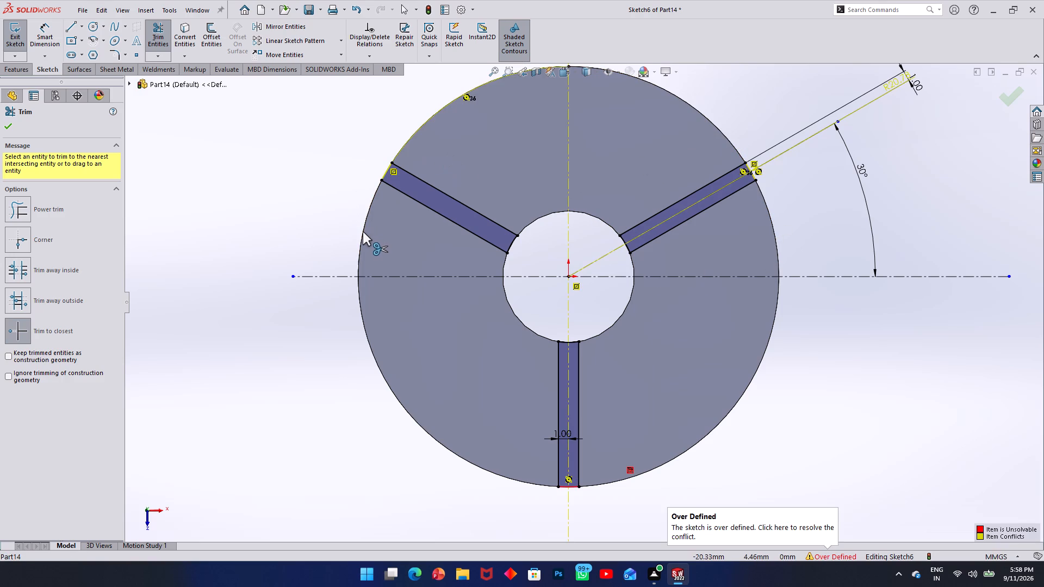
click(433, 116)
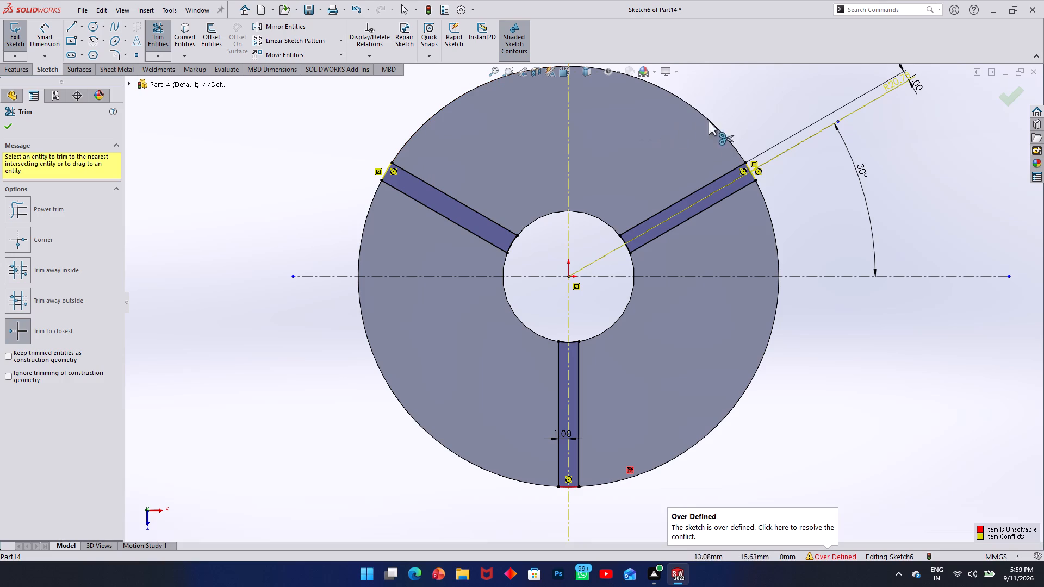
key(Escape)
Delete the R20.78 radius dimension from the slot sketch.
click(885, 87)
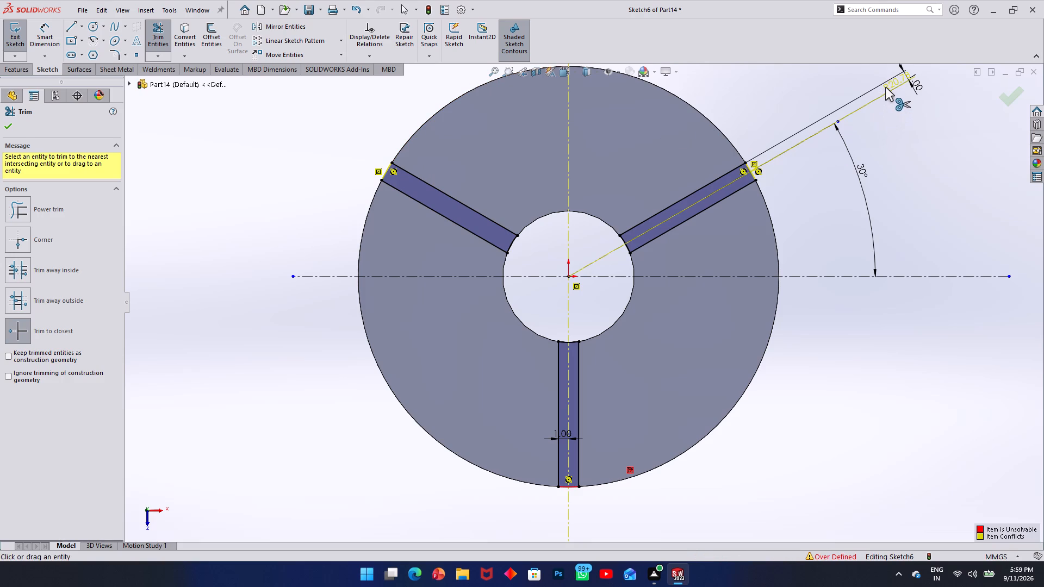
key(Escape)
click(888, 90)
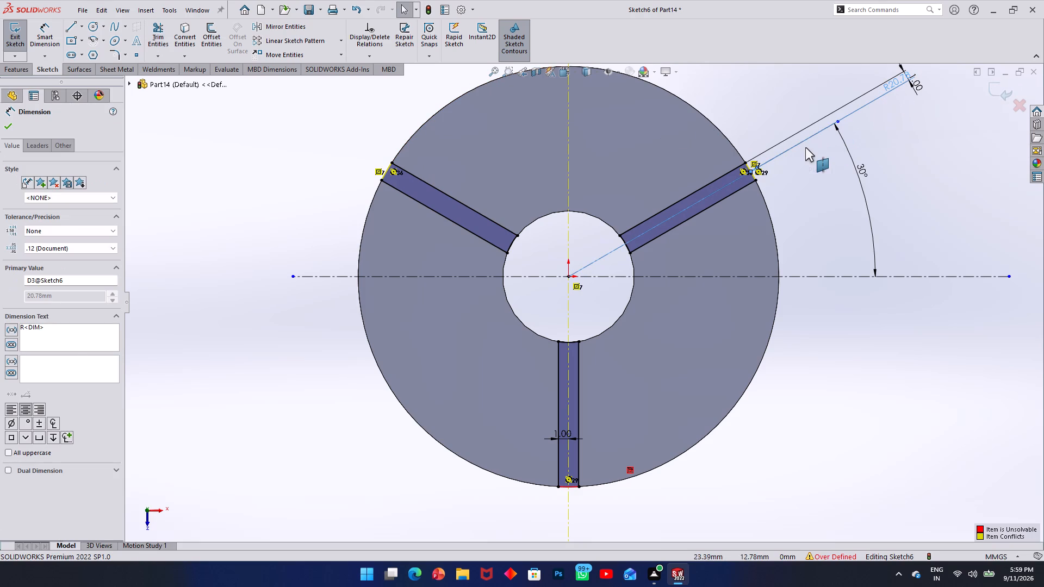
key(Delete)
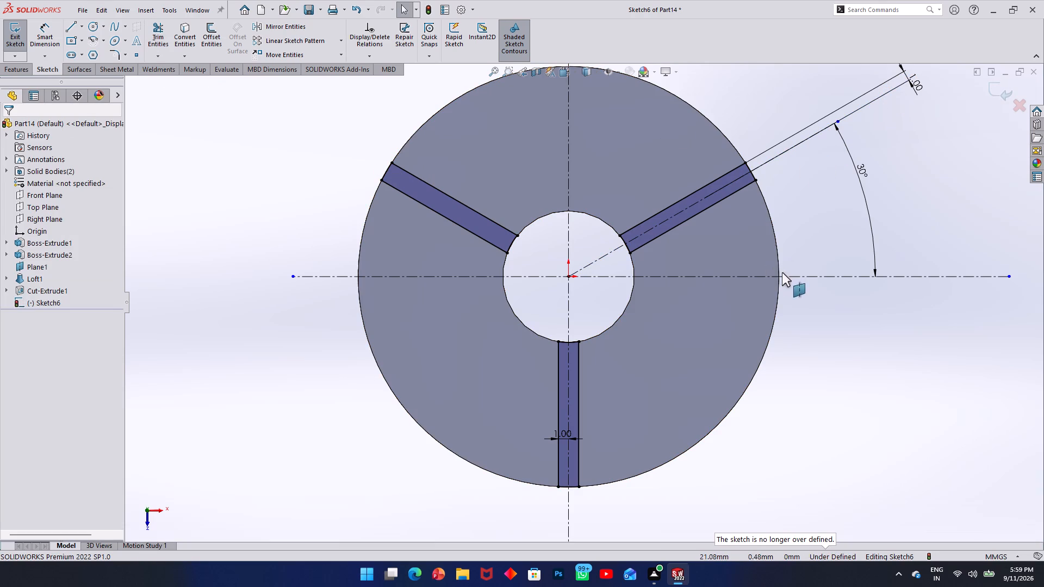
click(826, 359)
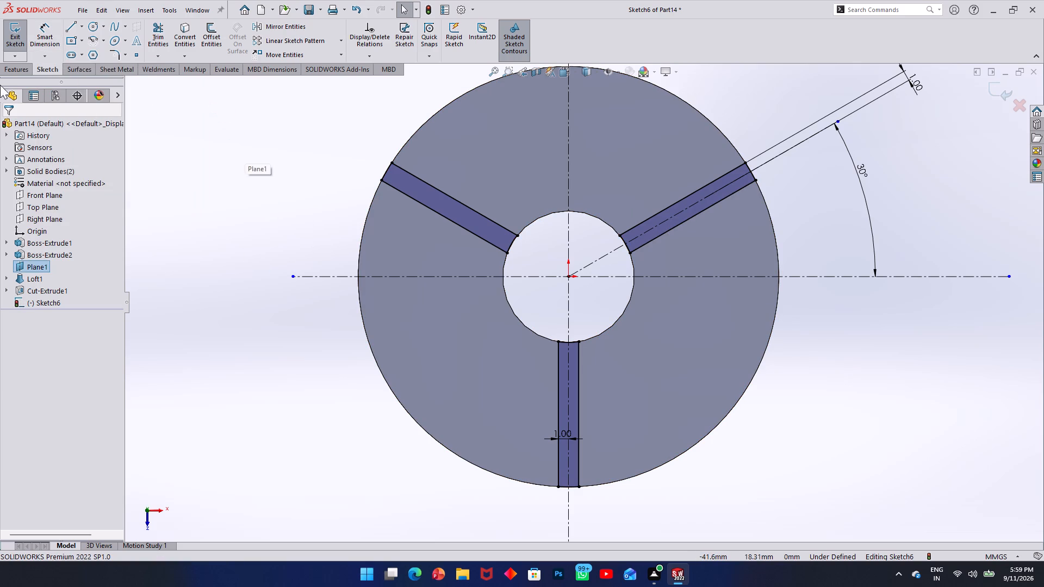
Exit the sketch and cut its three radial slot regions into the sleeve with a blind Extruded Cut 44 mm deep.
click(8, 34)
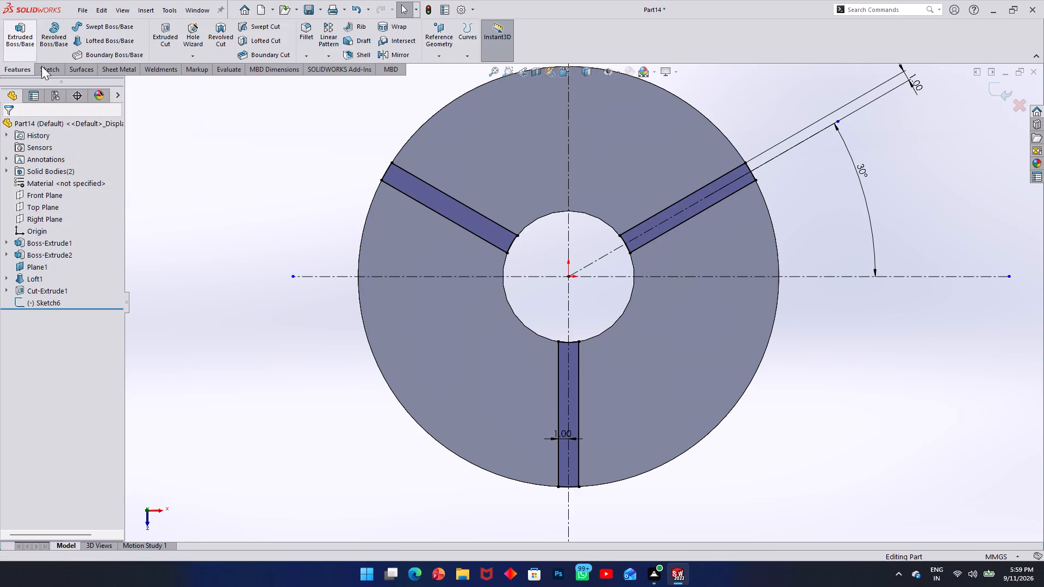
click(17, 70)
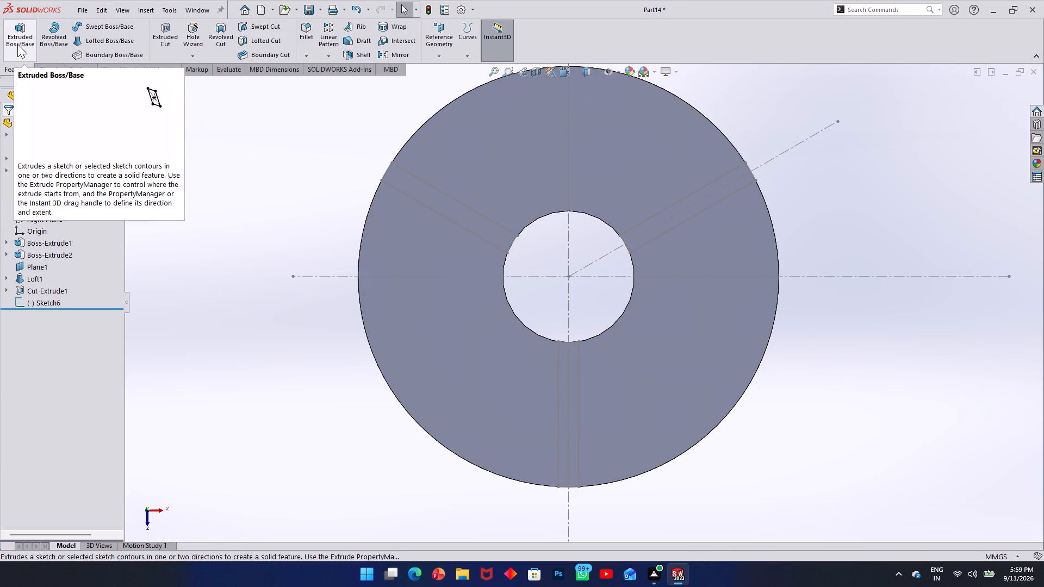
click(173, 36)
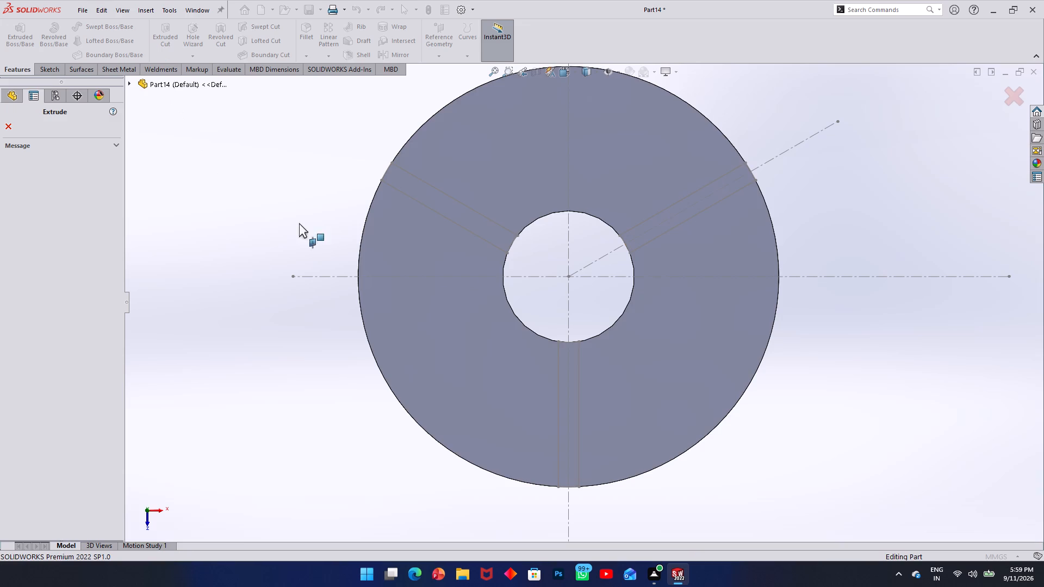
click(128, 84)
click(166, 261)
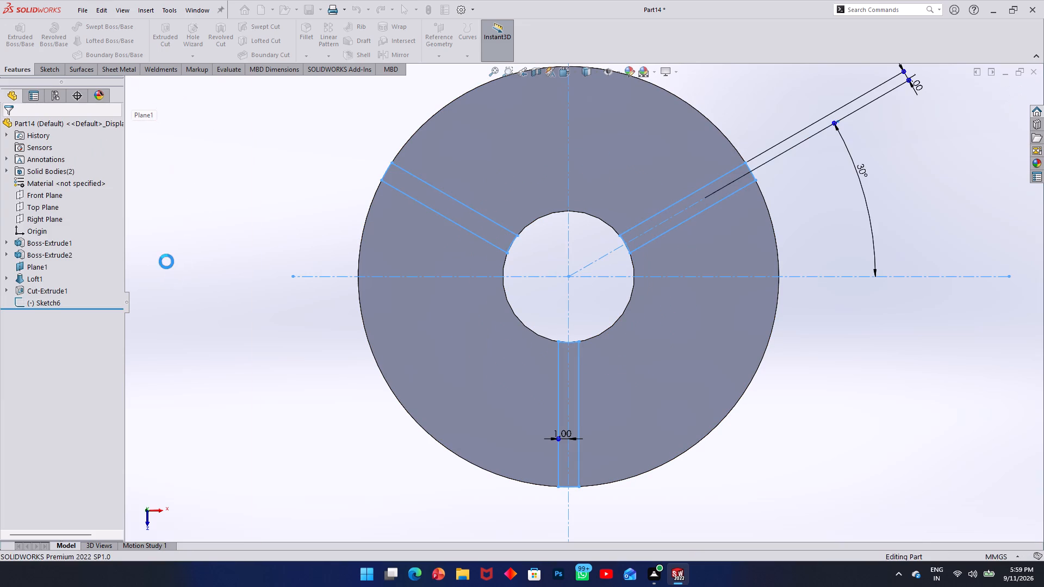
middle_drag(322, 384, 310, 279)
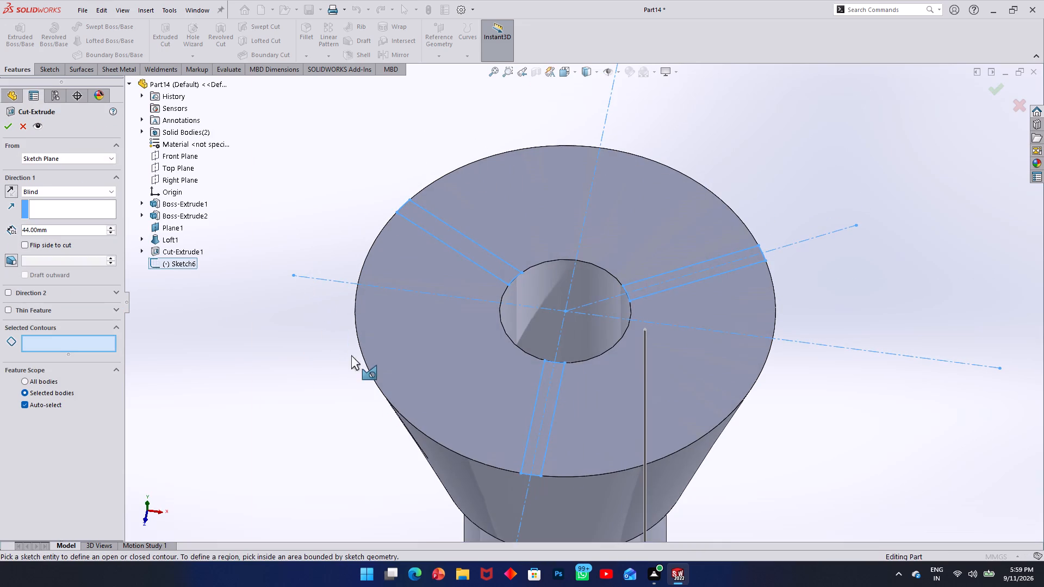
middle_drag(349, 345, 344, 276)
scroll(382, 352, up, 3)
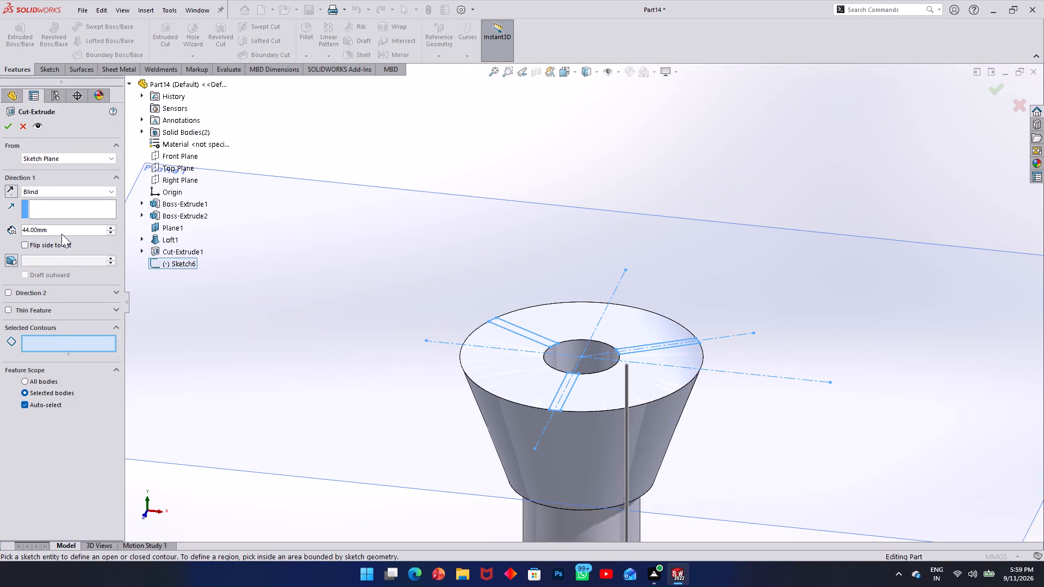
click(558, 394)
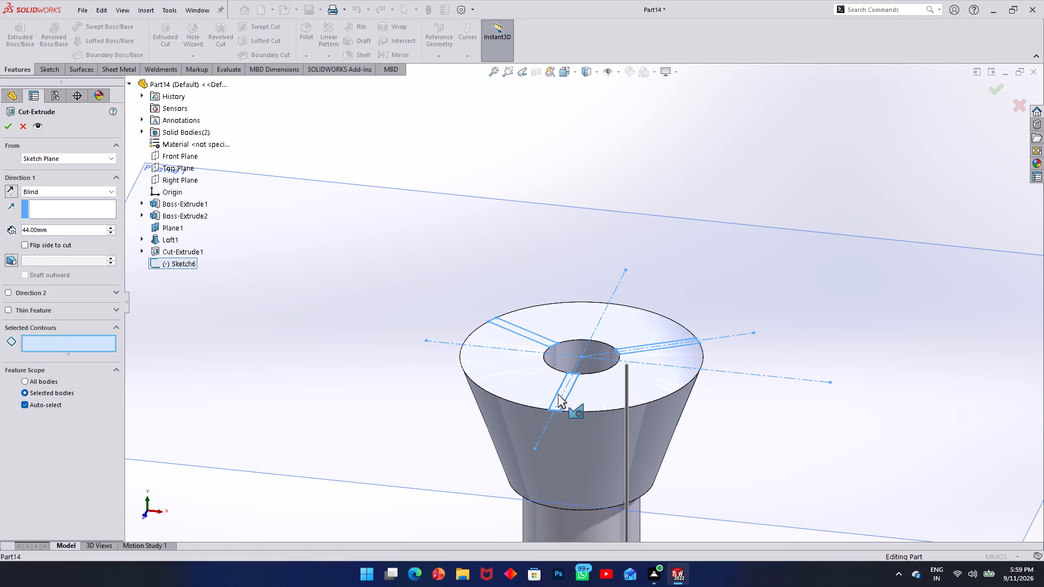
scroll(650, 347, down, 4)
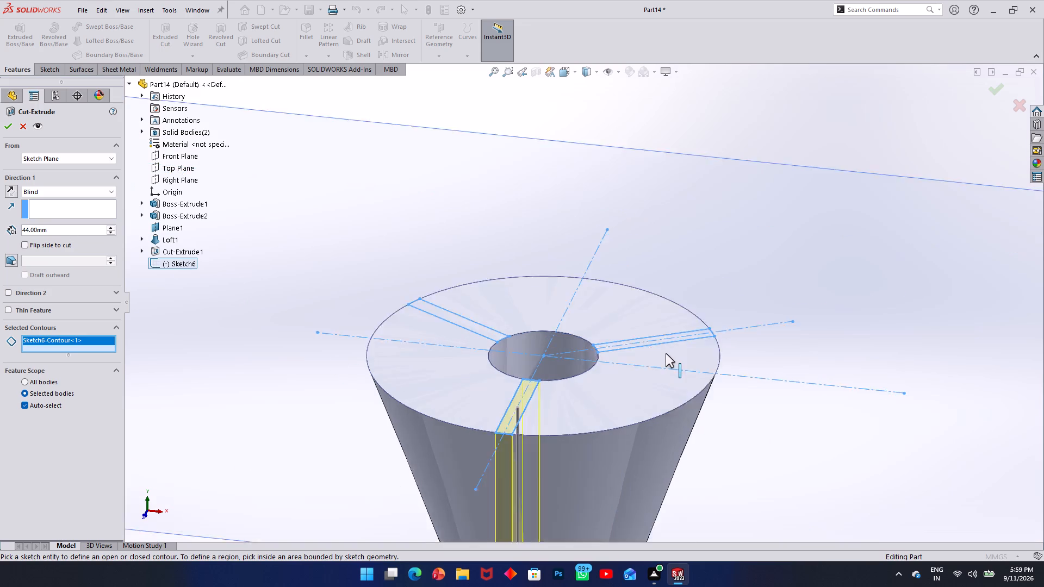
scroll(666, 353, down, 4)
click(602, 295)
scroll(395, 338, up, 2)
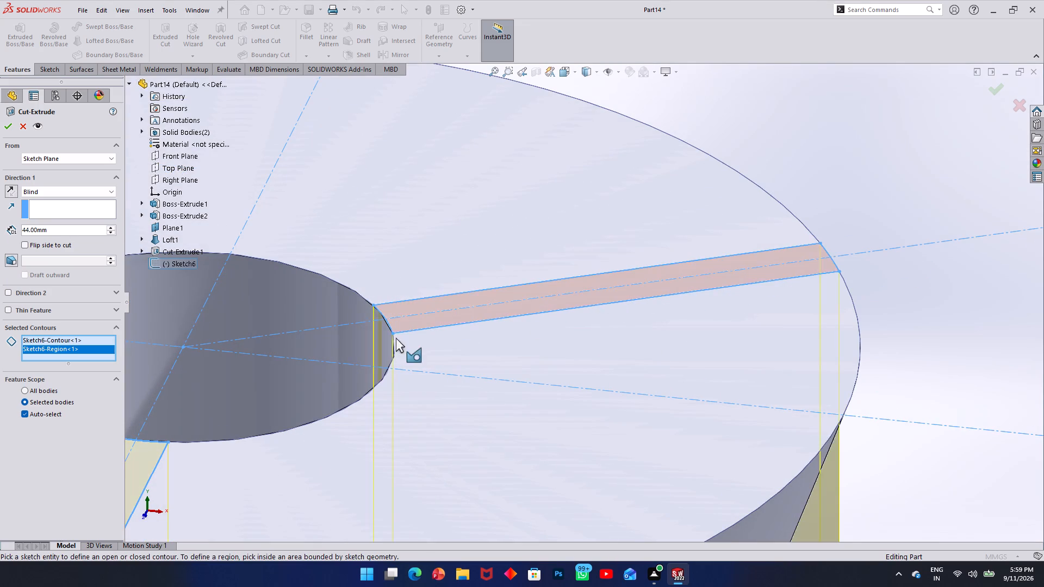
scroll(396, 338, up, 6)
scroll(346, 286, down, 8)
click(638, 261)
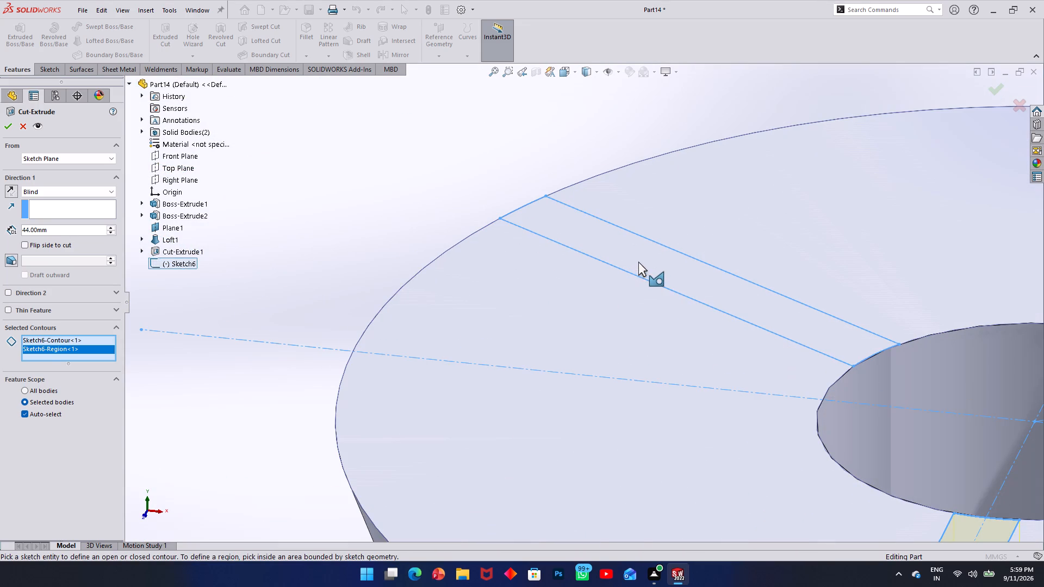
scroll(624, 391, up, 7)
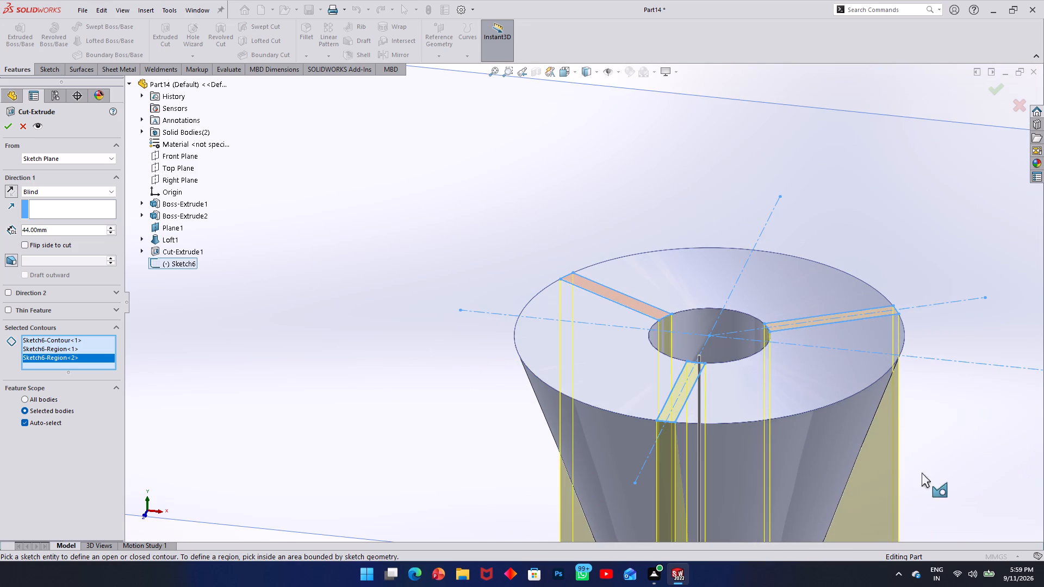
scroll(752, 419, up, 3)
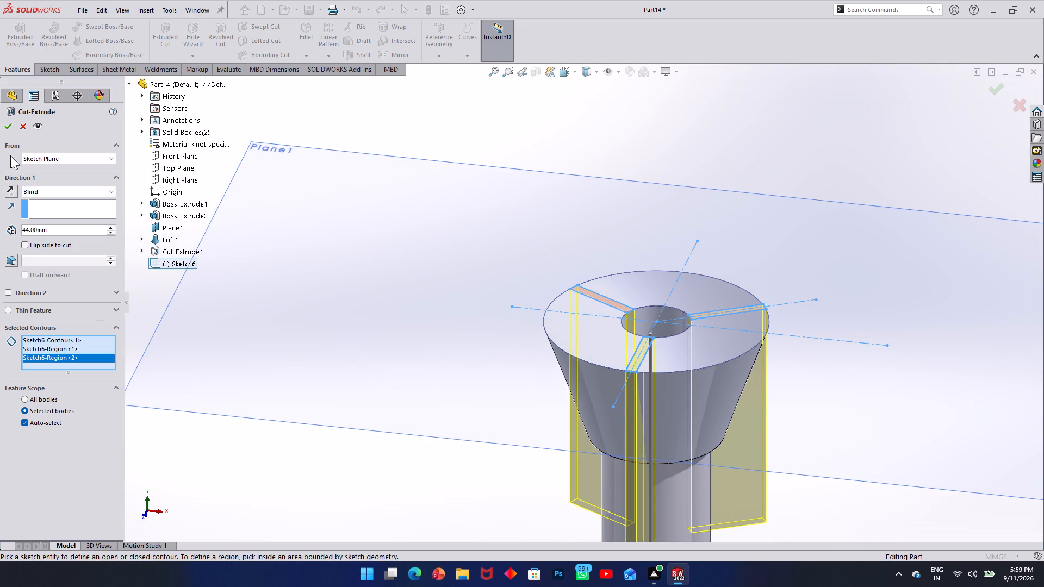
click(10, 132)
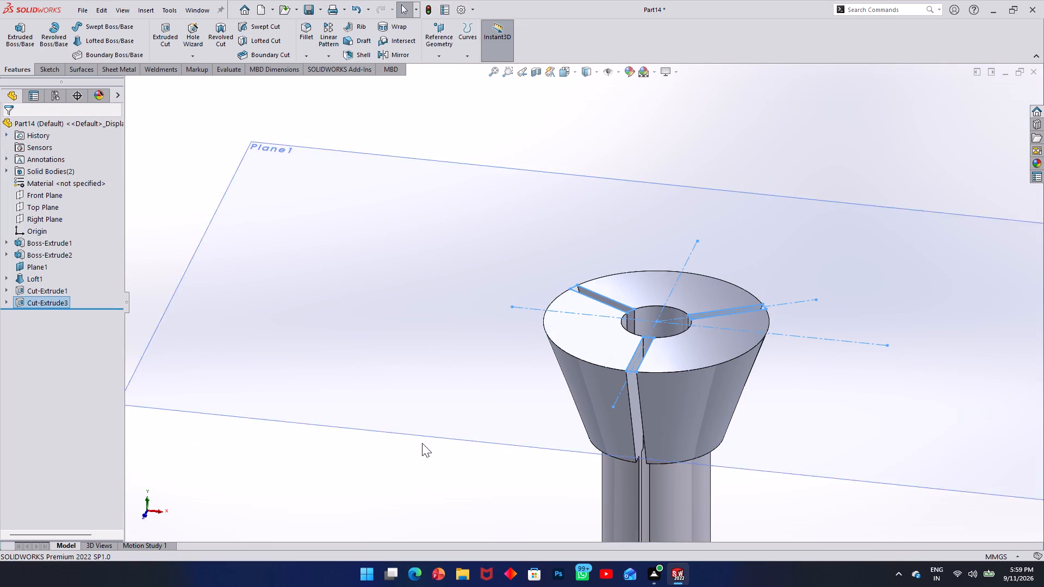
Hide Plane1 around the sleeve's flared end.
scroll(423, 440, up, 5)
middle_drag(599, 410, 430, 236)
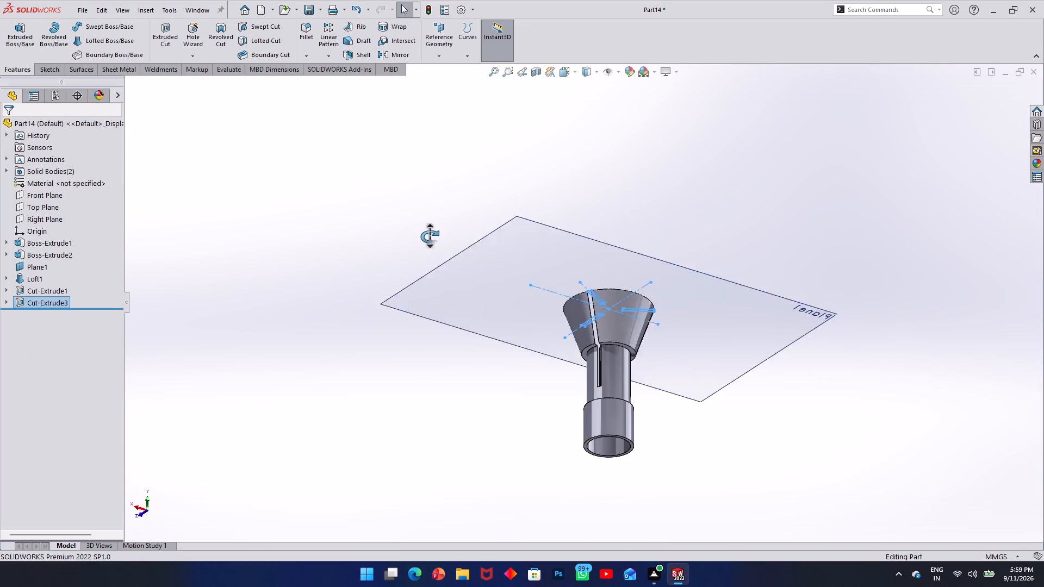
middle_drag(430, 236, 429, 230)
scroll(730, 510, down, 2)
click(595, 453)
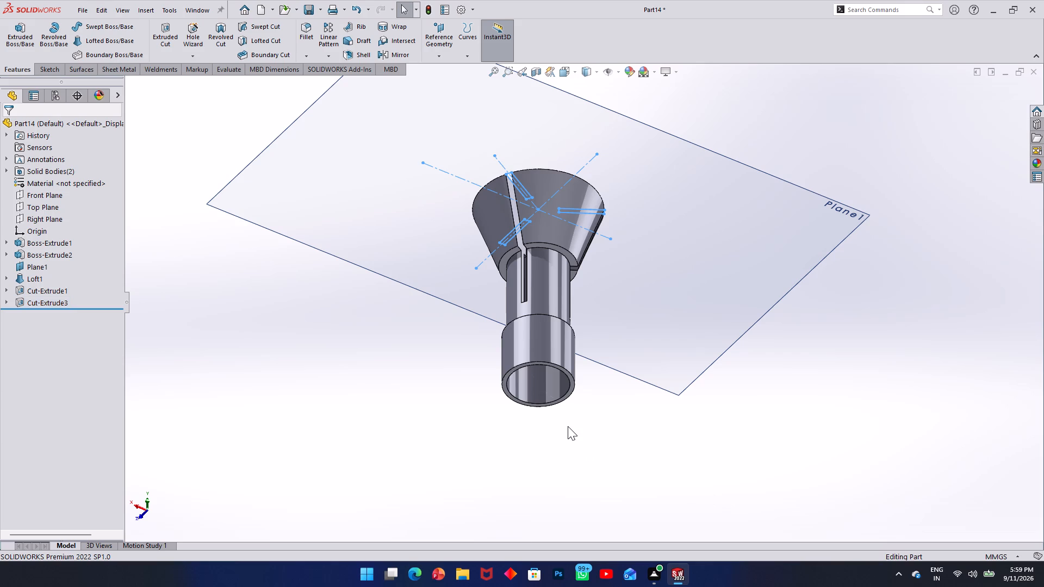
right_click(724, 296)
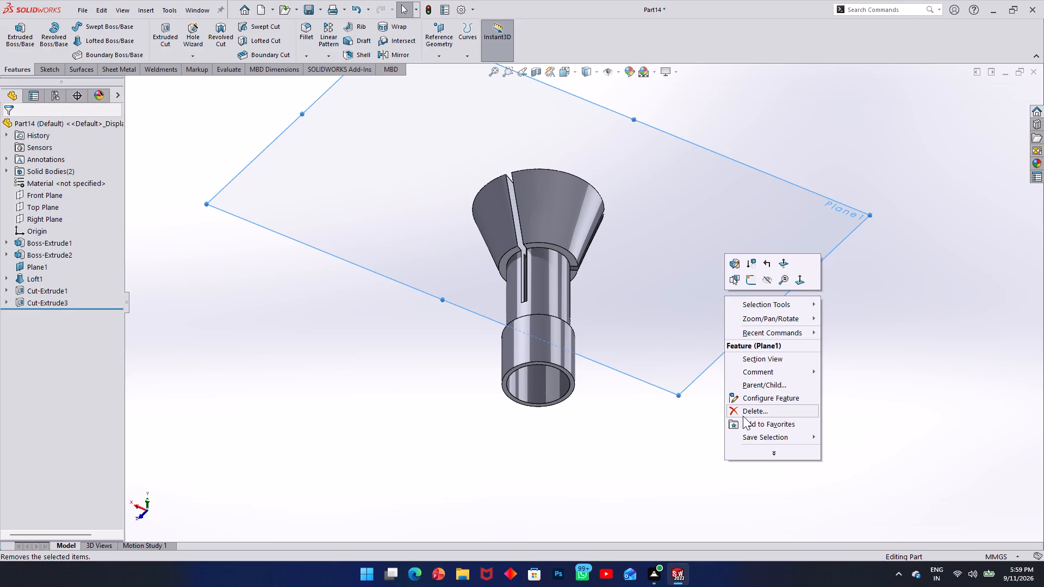
click(765, 282)
Start a sketch on the Right Plane and draw a vertical straight slot, about 11.26 mm between centres and 4.72 mm wide, above the origin.
scroll(628, 433, down, 3)
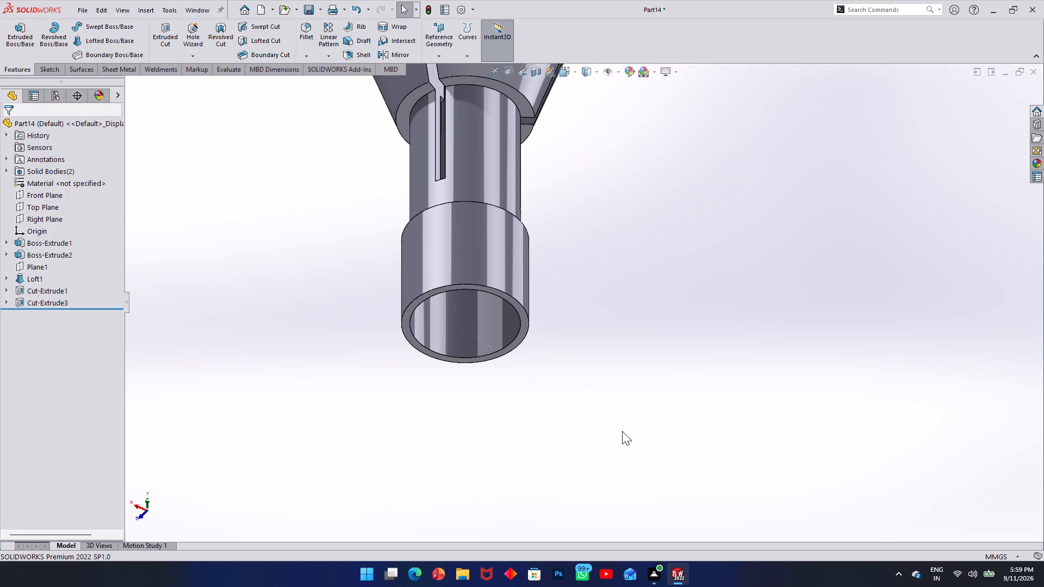
click(36, 216)
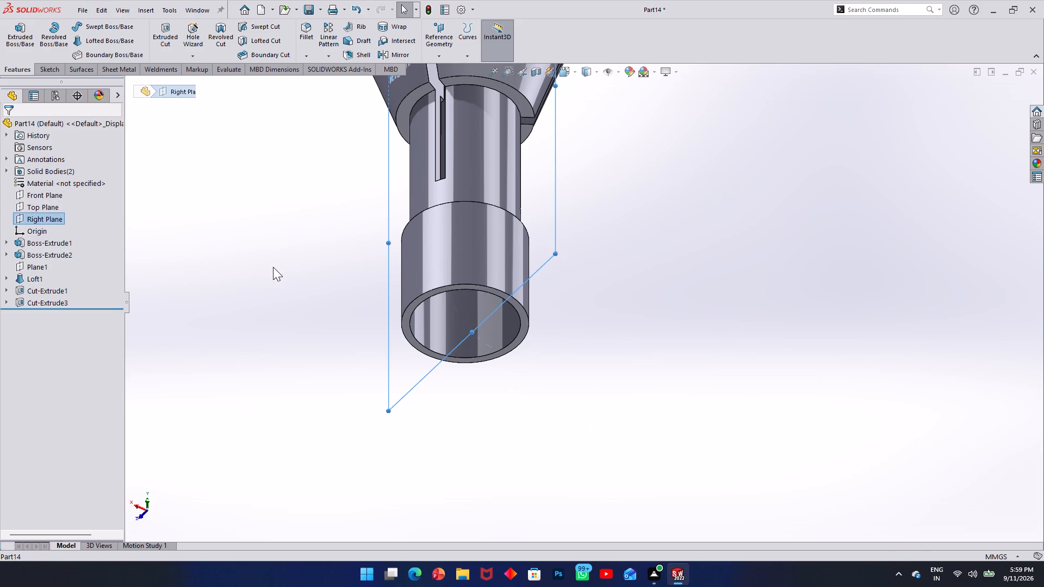
middle_drag(276, 269, 321, 369)
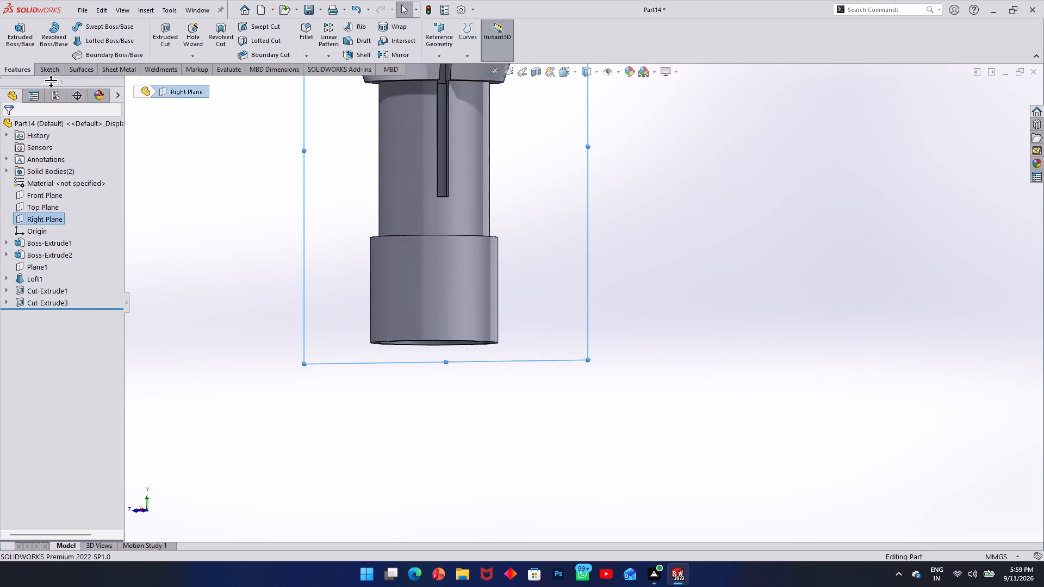
click(55, 68)
click(20, 40)
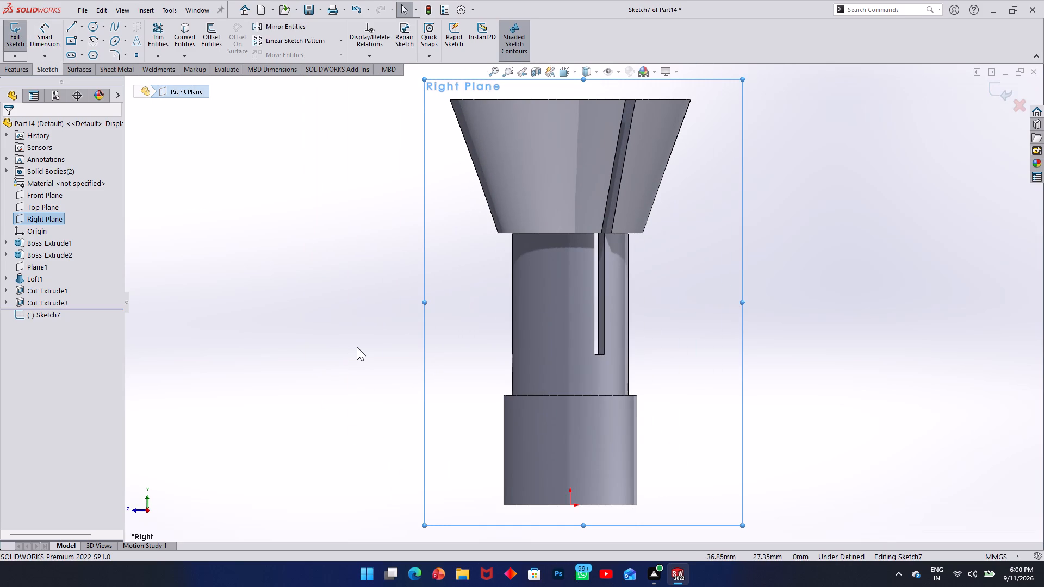
click(71, 55)
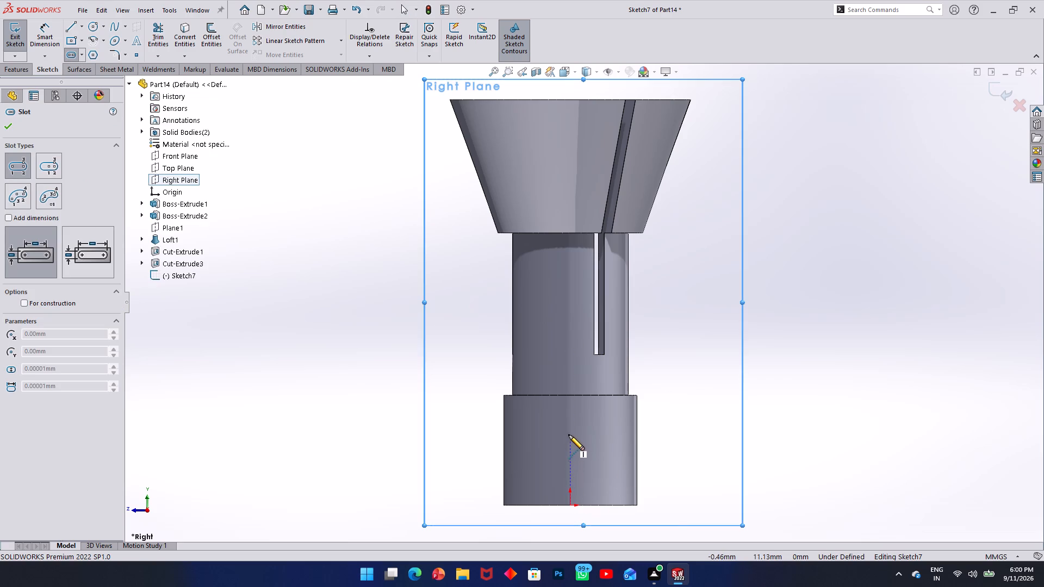
click(570, 410)
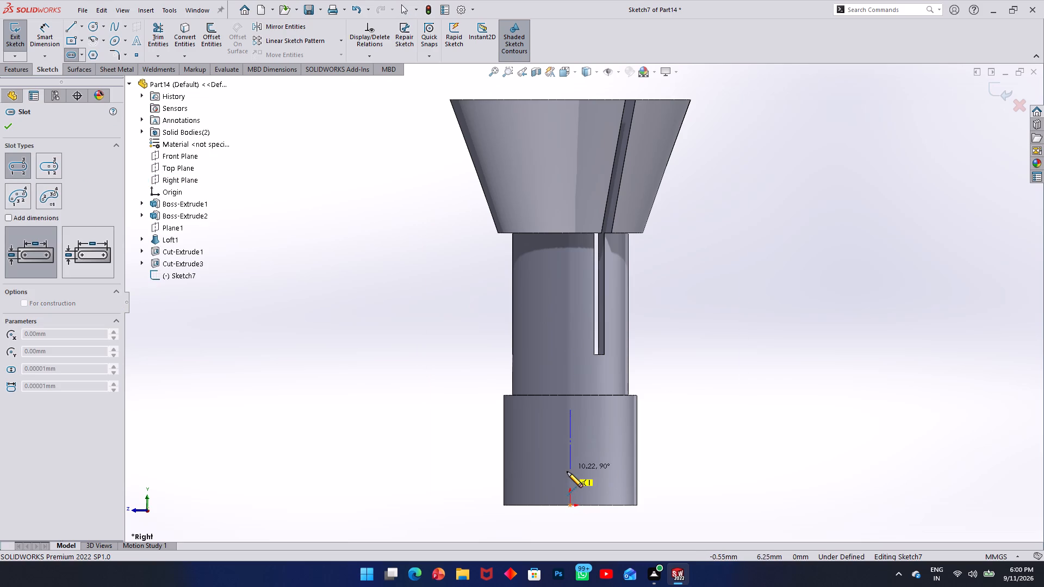
click(567, 475)
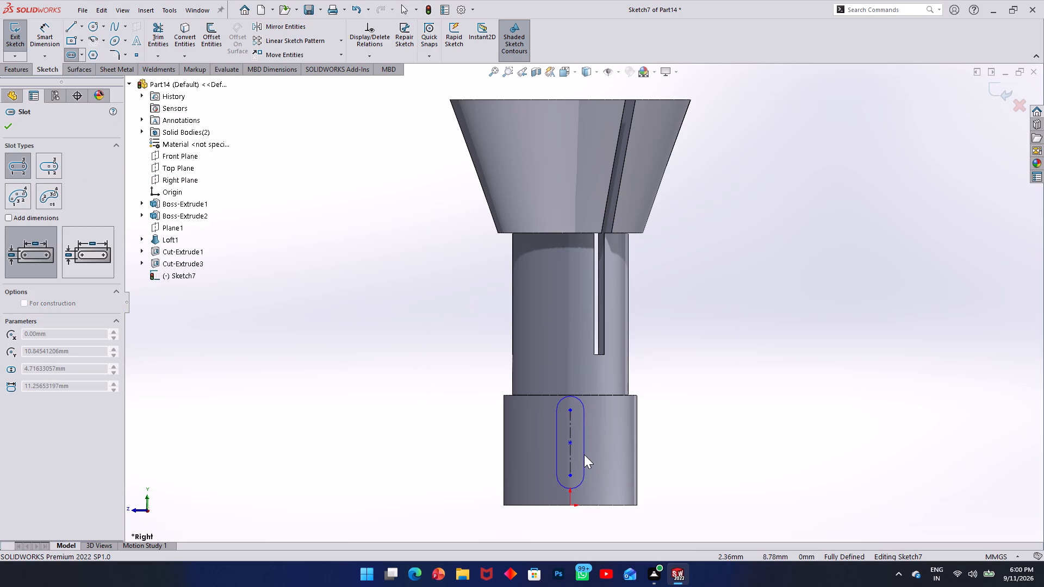
click(584, 454)
Dimension the slot's straight side at 13 mm and its lower end arc at a 2.5 mm radius.
click(36, 29)
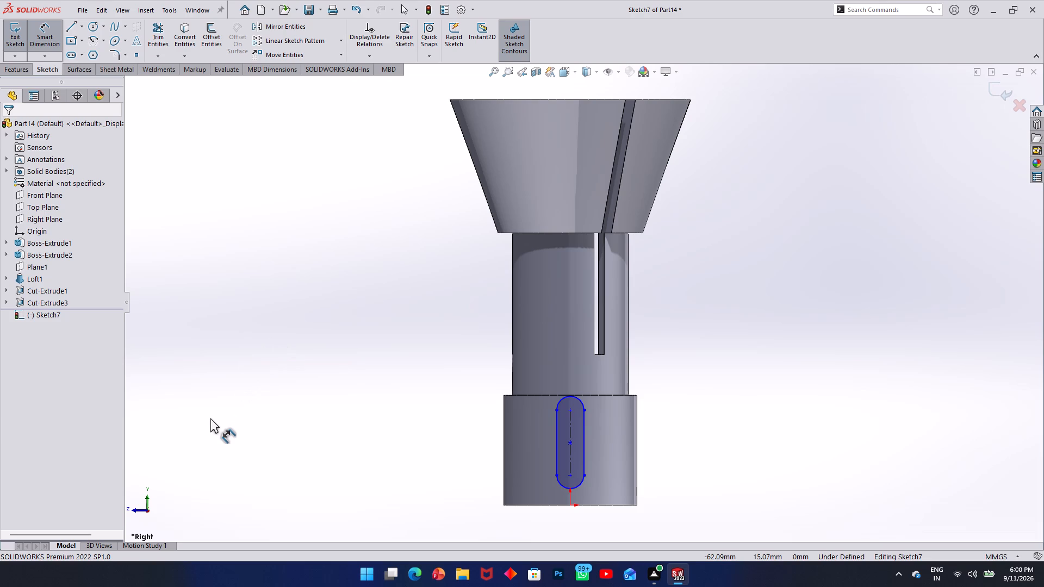
click(582, 443)
click(686, 448)
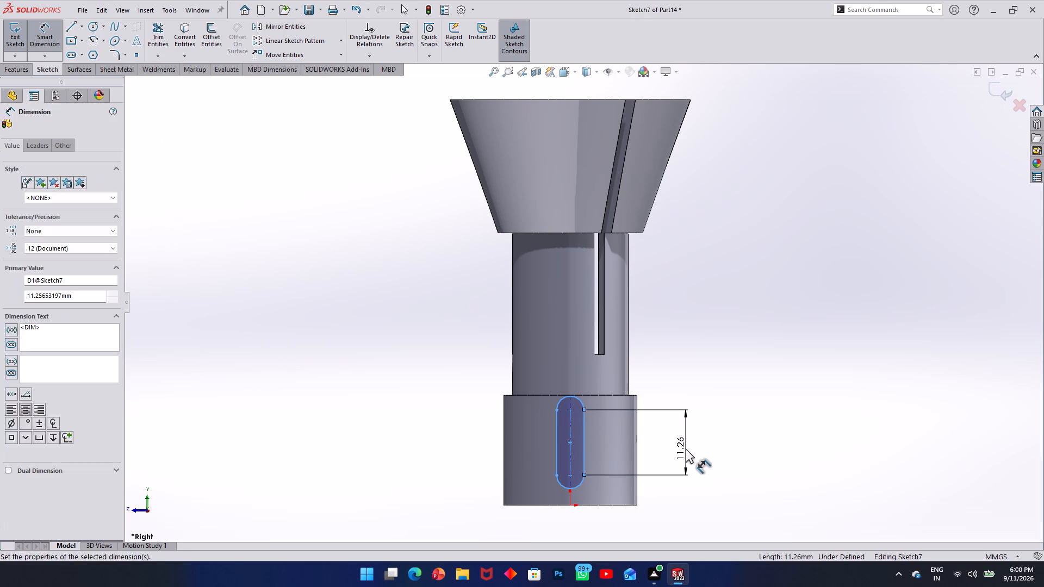
text(13)
key(Return)
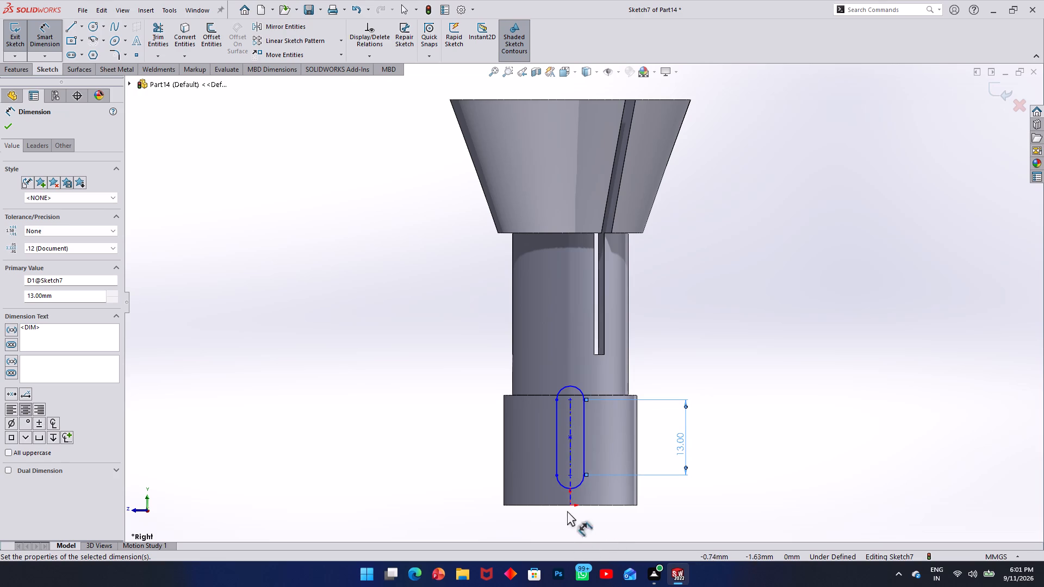
click(576, 488)
click(709, 505)
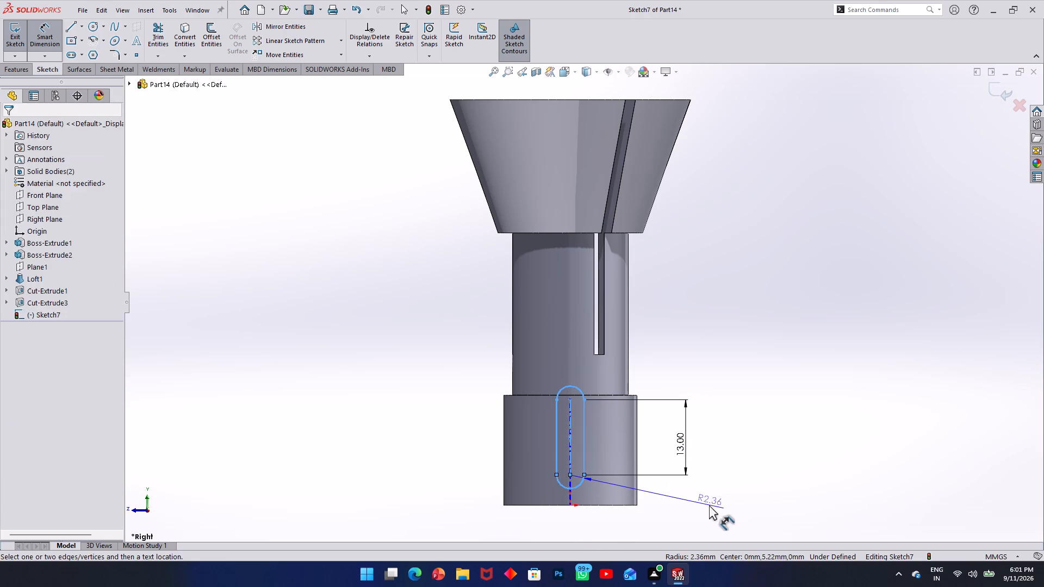
text(2.5)
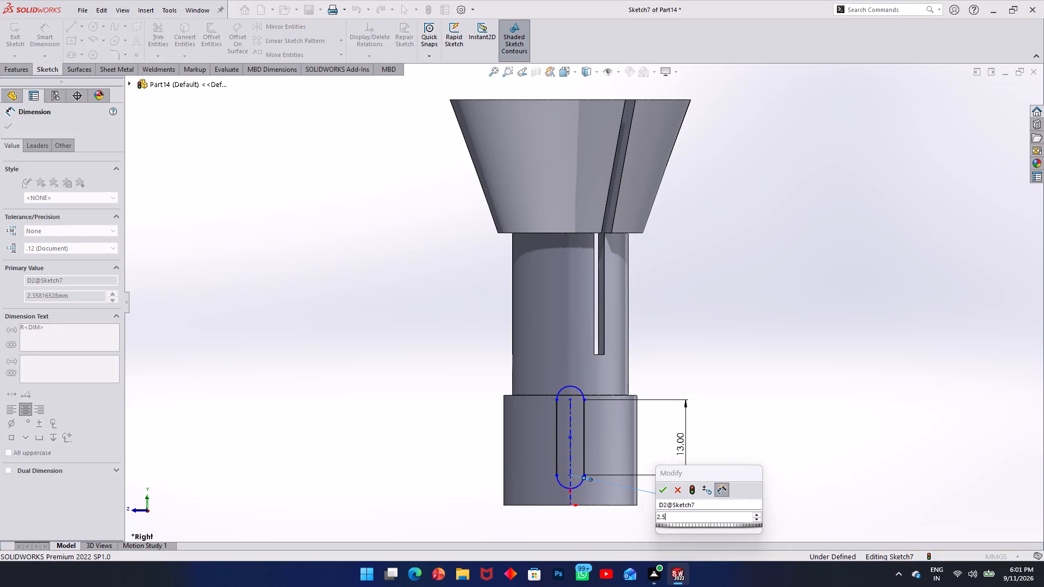
key(Return)
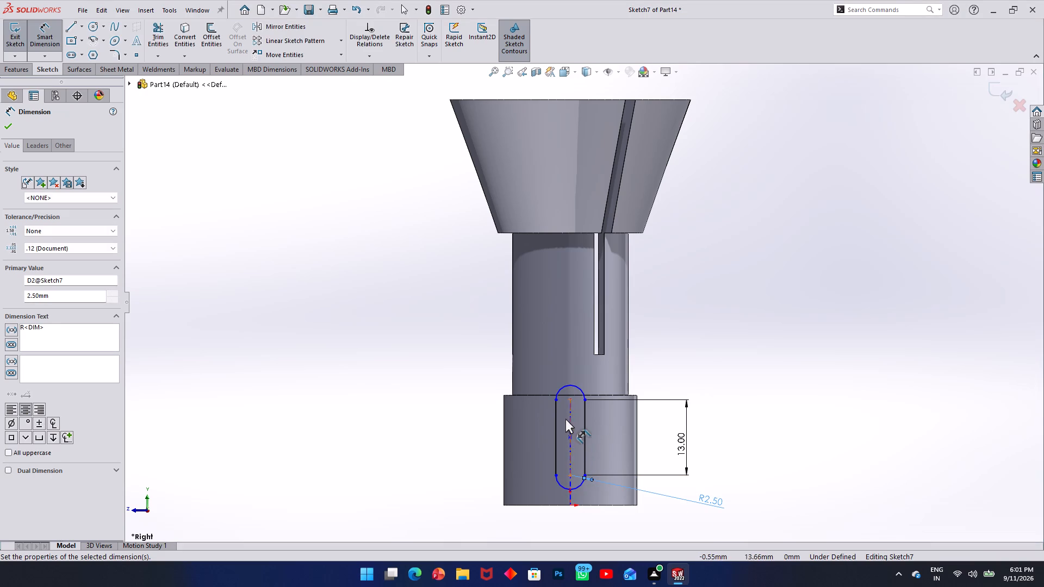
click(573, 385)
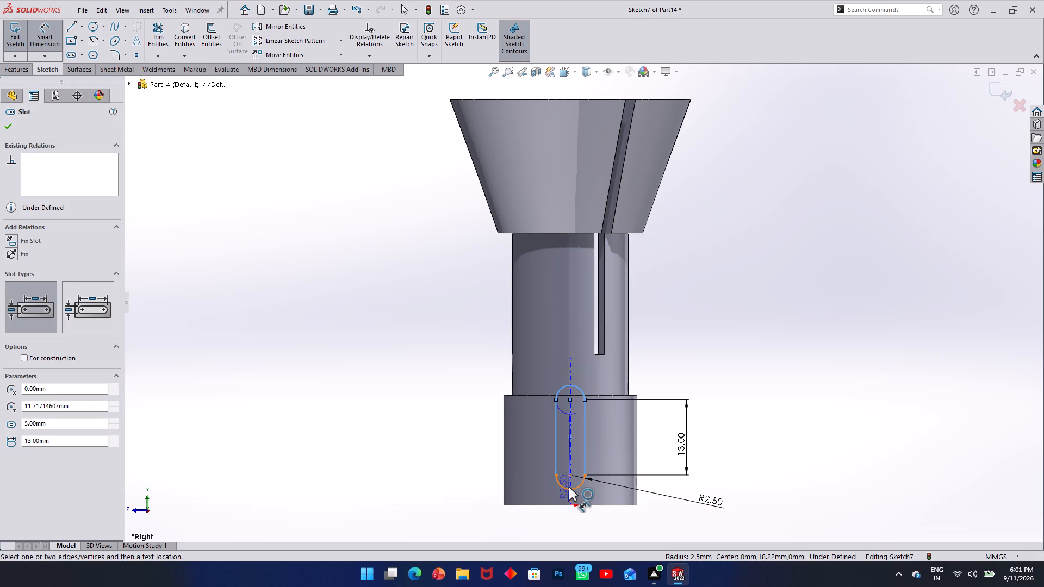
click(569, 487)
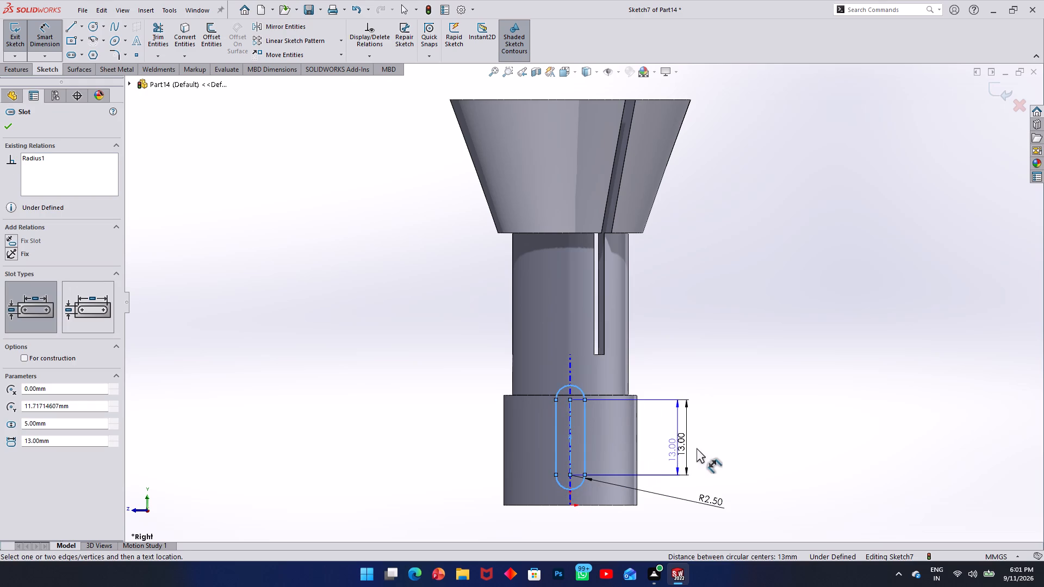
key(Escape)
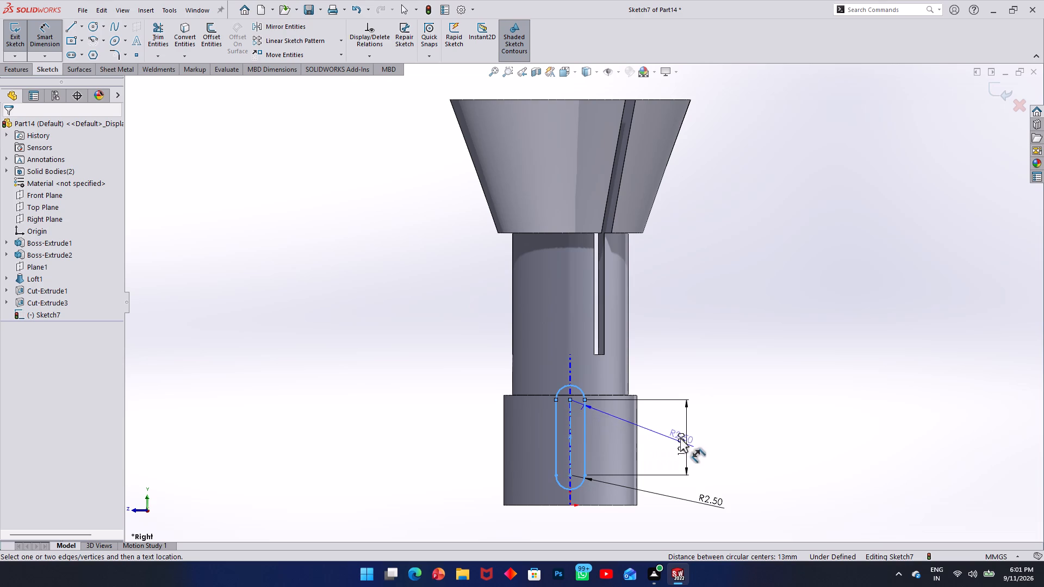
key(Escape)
Set the slot's straight length to 8 mm.
double_click(680, 441)
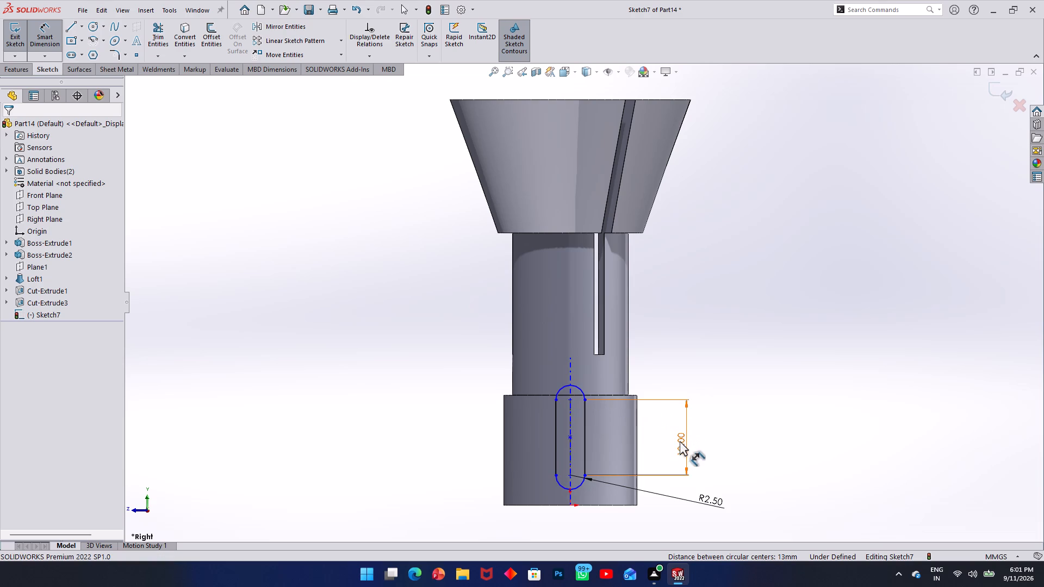
key(8)
key(Return)
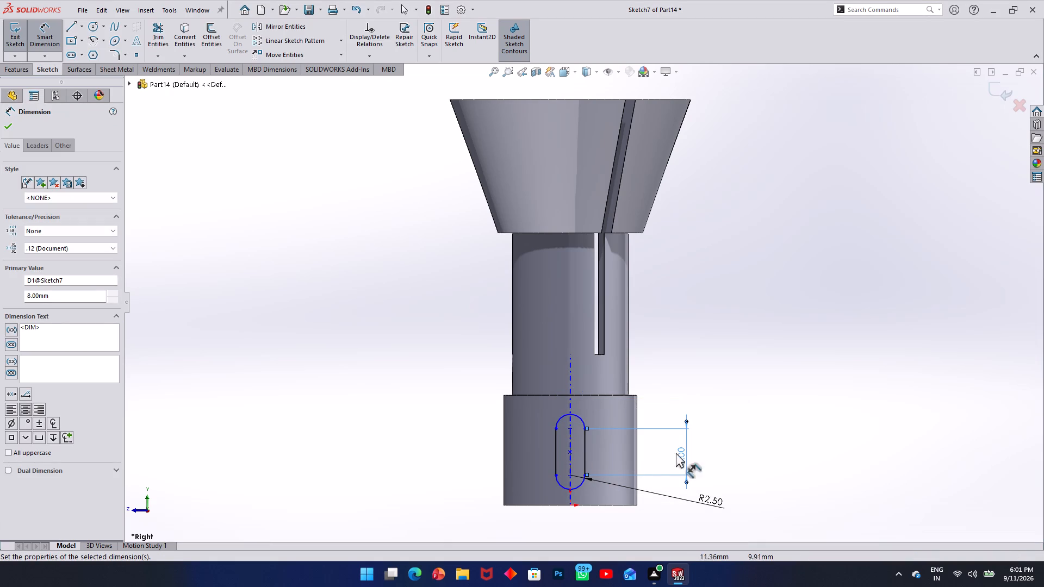
click(740, 442)
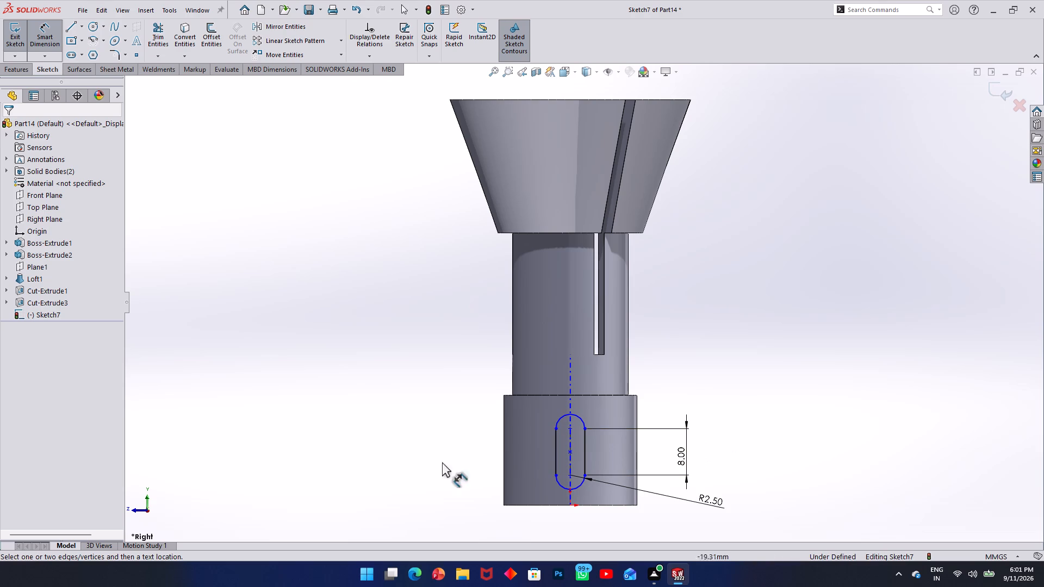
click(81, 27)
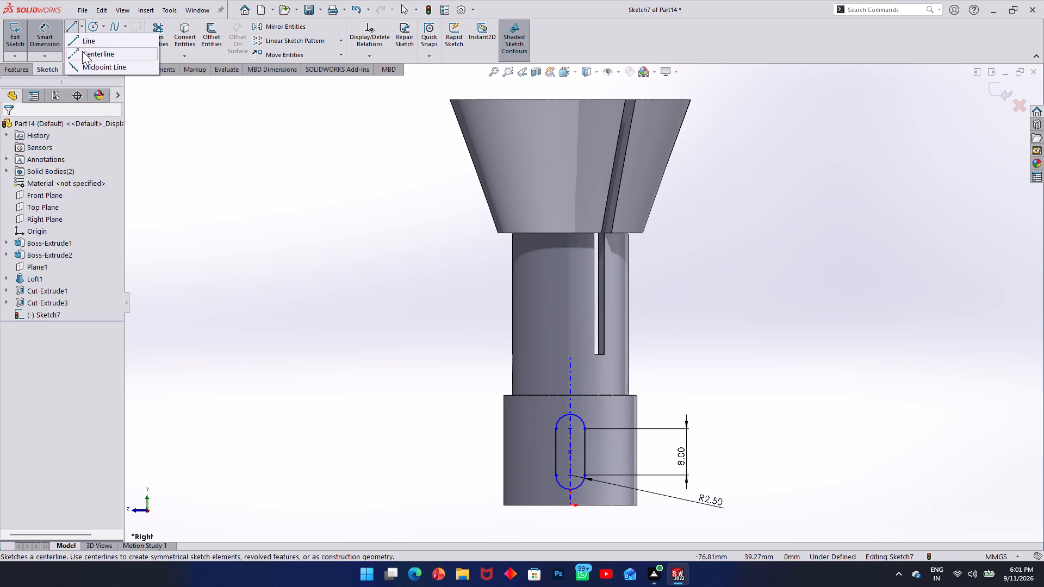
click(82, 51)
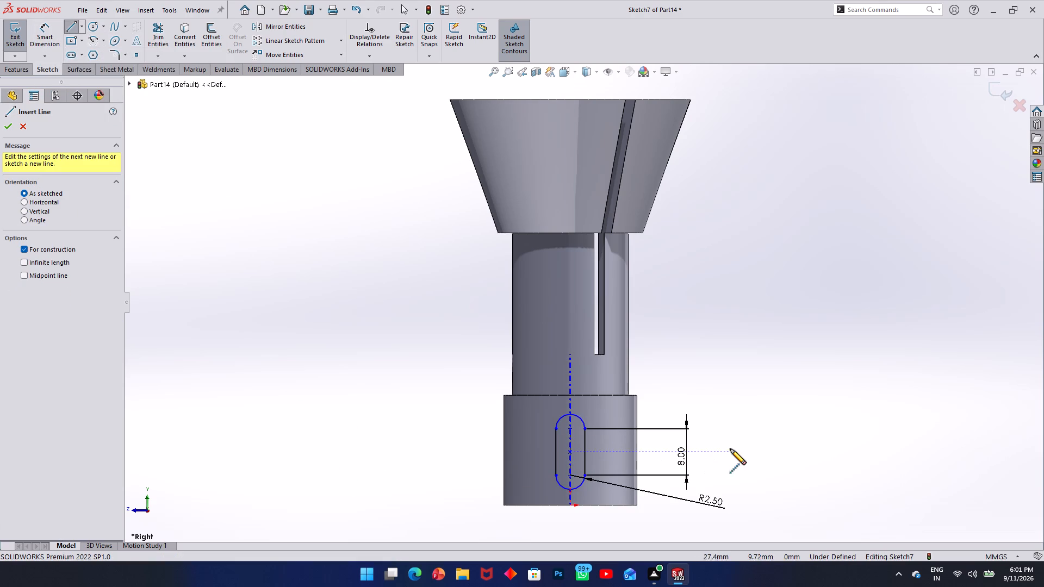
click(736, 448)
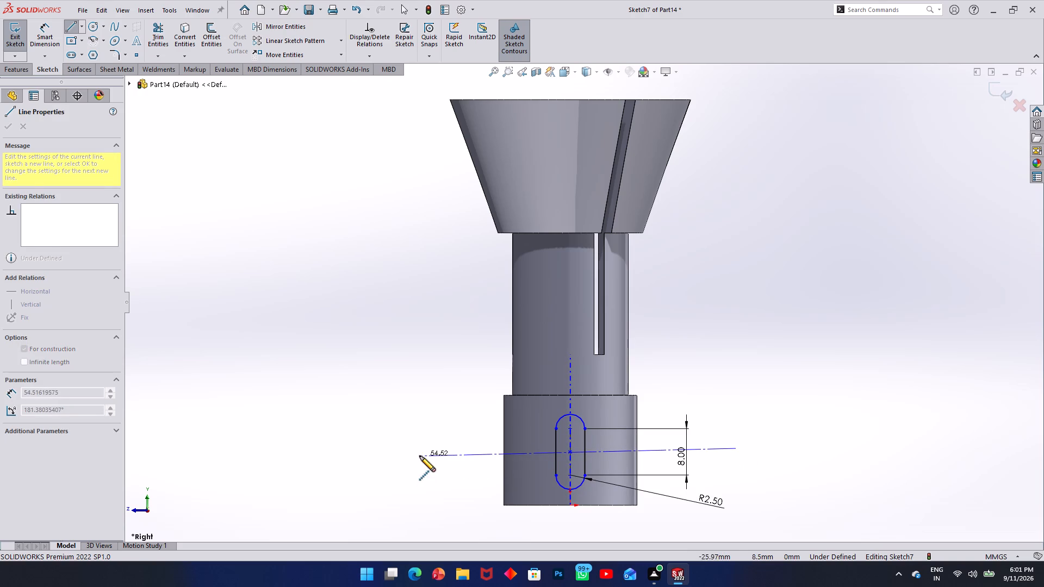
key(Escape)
Draw a horizontal centerline through the slot's midpoint, extending past both sides of the sleeve's lower collar.
click(82, 26)
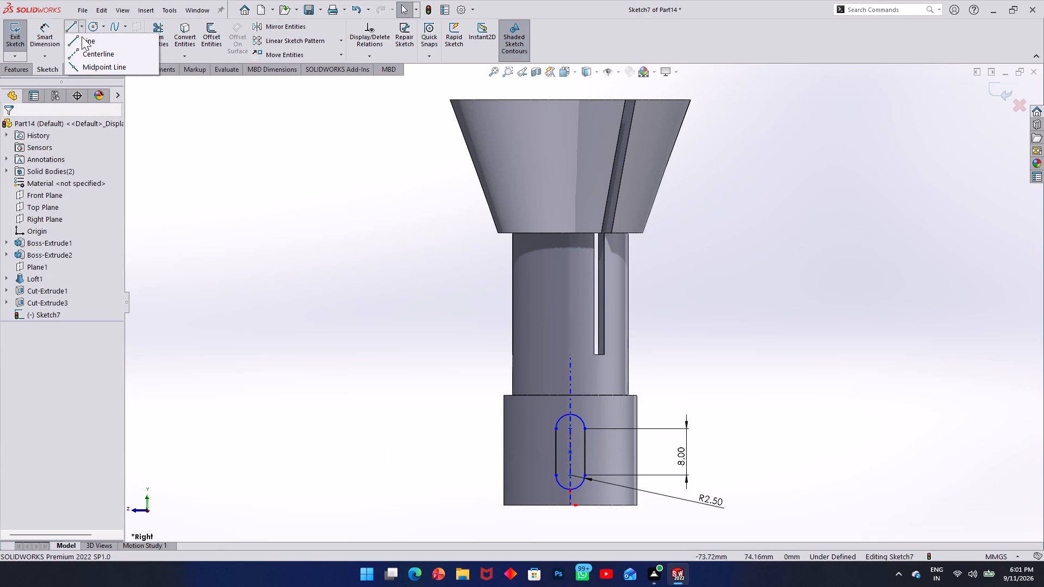
click(79, 52)
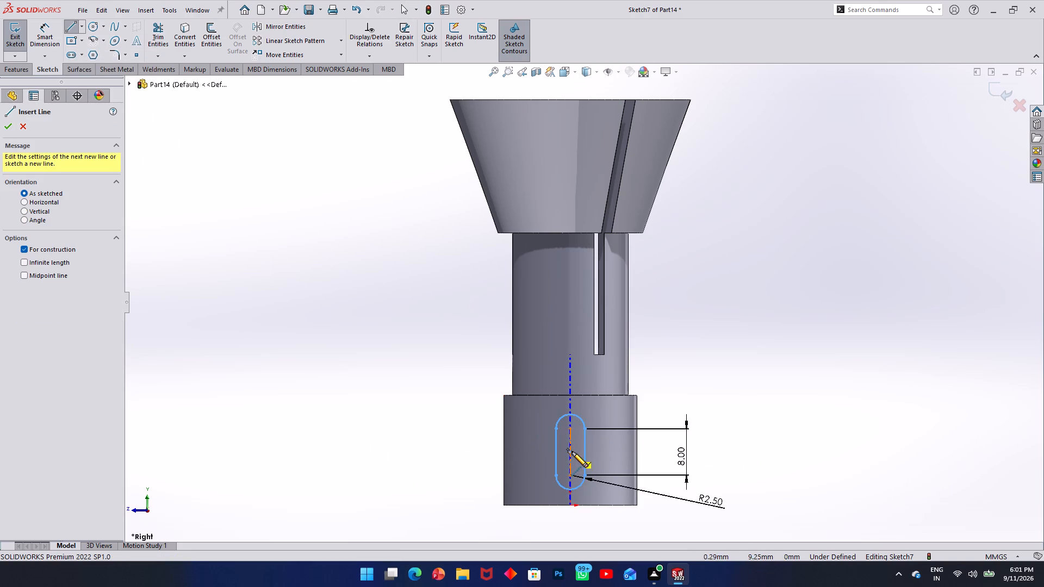
click(664, 454)
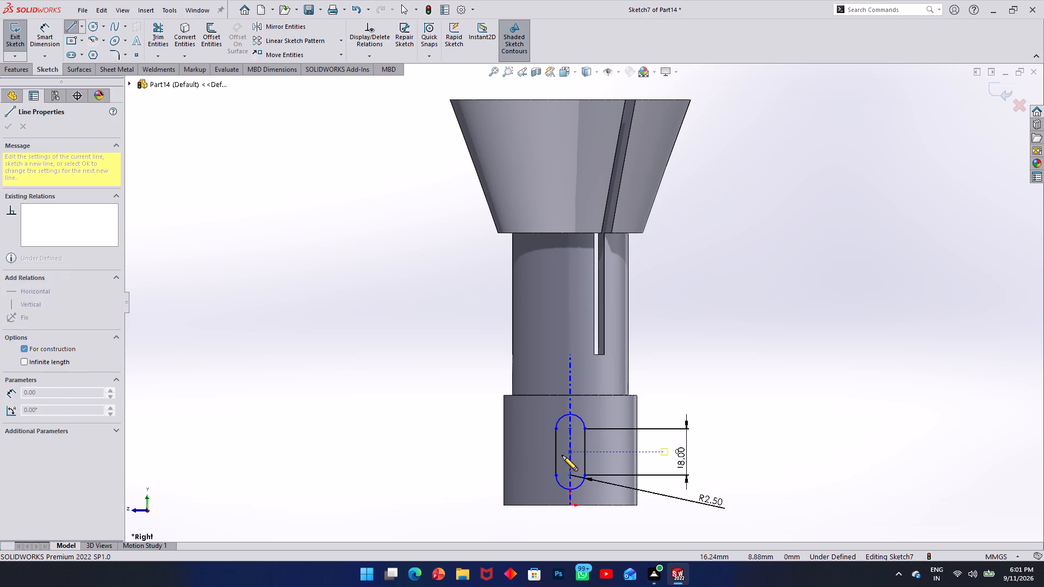
click(444, 454)
key(Escape)
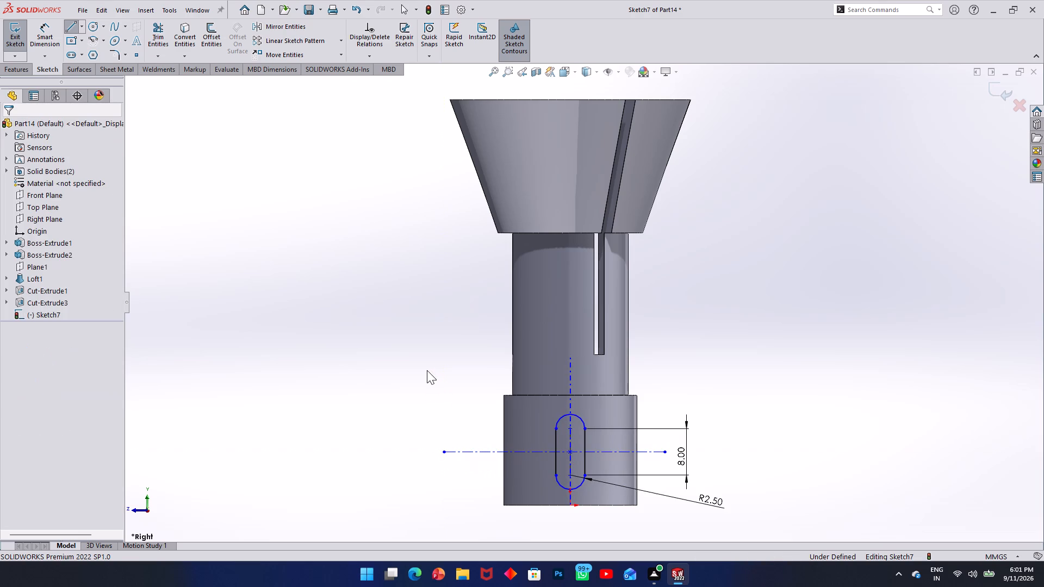
Add a Symmetric relation between the slot's two arc centre points about the horizontal centerline.
ctrl+click(570, 429)
ctrl+click(570, 473)
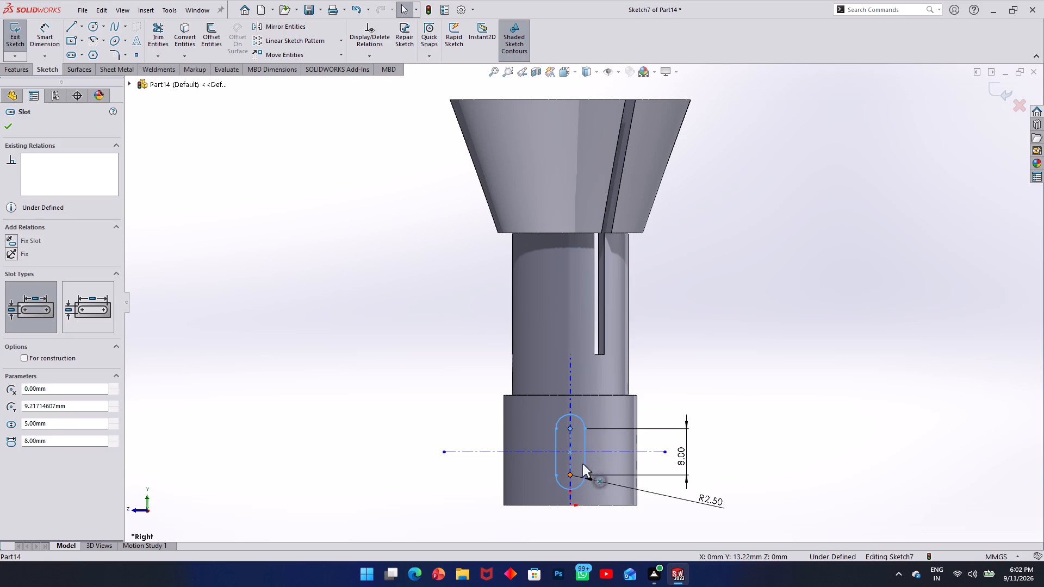
ctrl+click(594, 451)
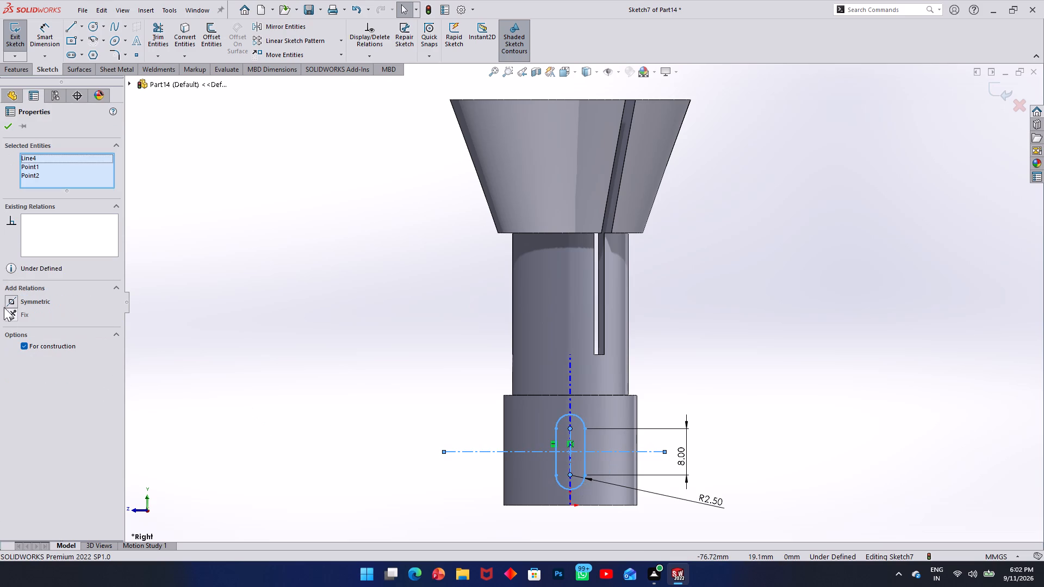
click(10, 299)
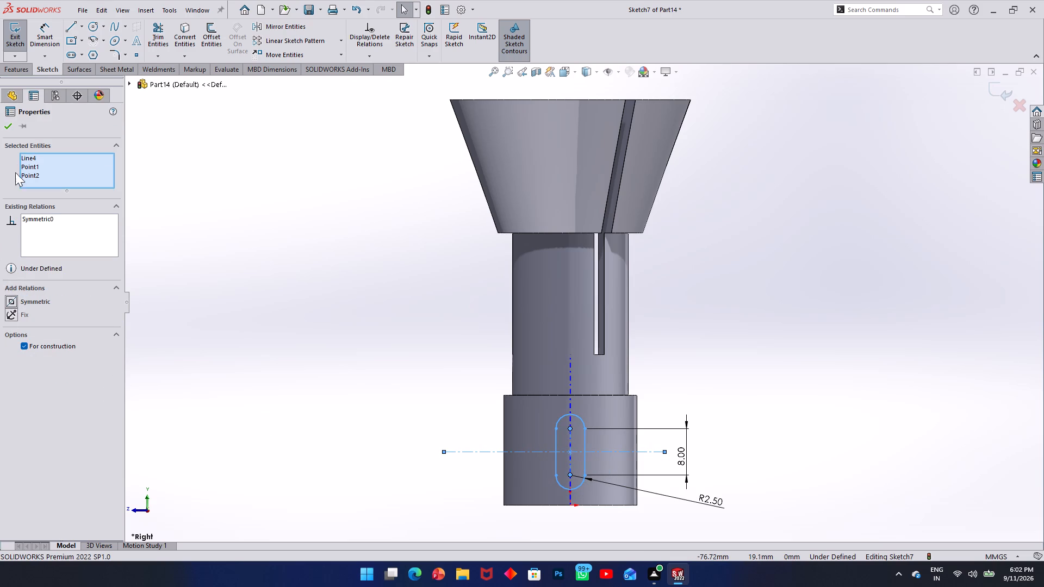
click(10, 121)
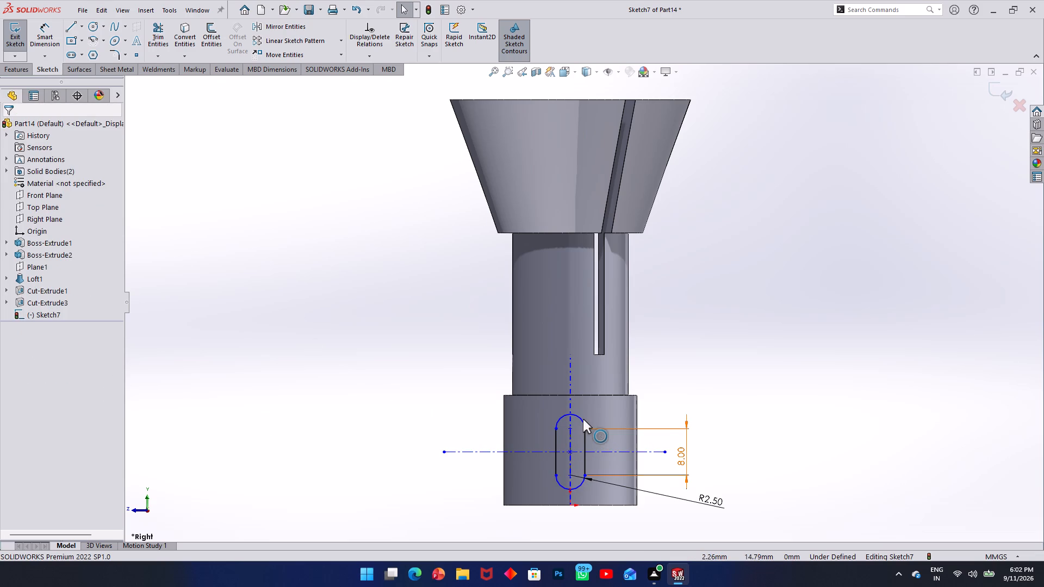
Apply Fully Define Sketch to the slot's upper and lower end arcs.
ctrl+click(581, 419)
ctrl+click(577, 485)
right_click(749, 341)
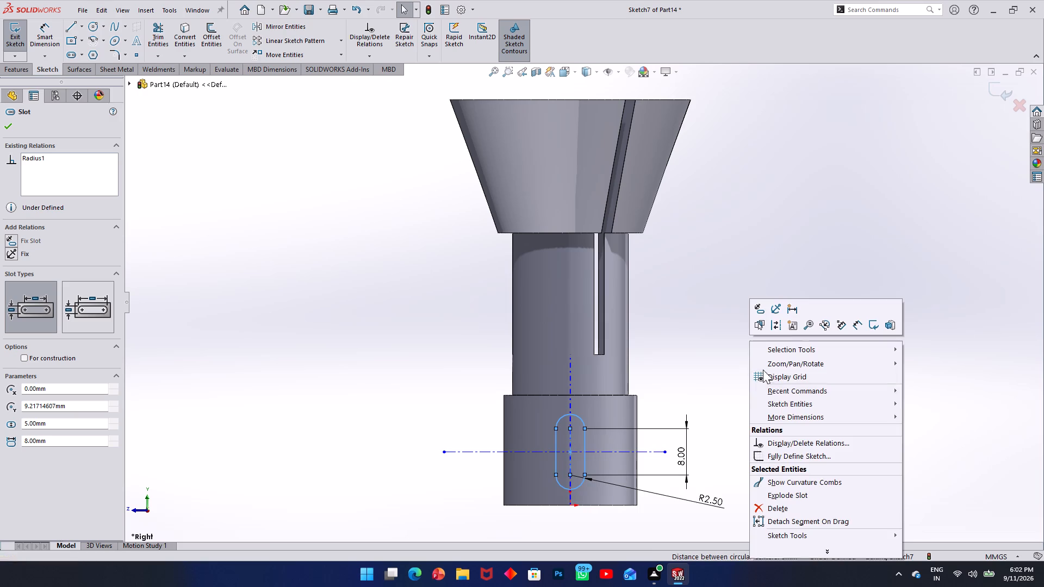
click(790, 454)
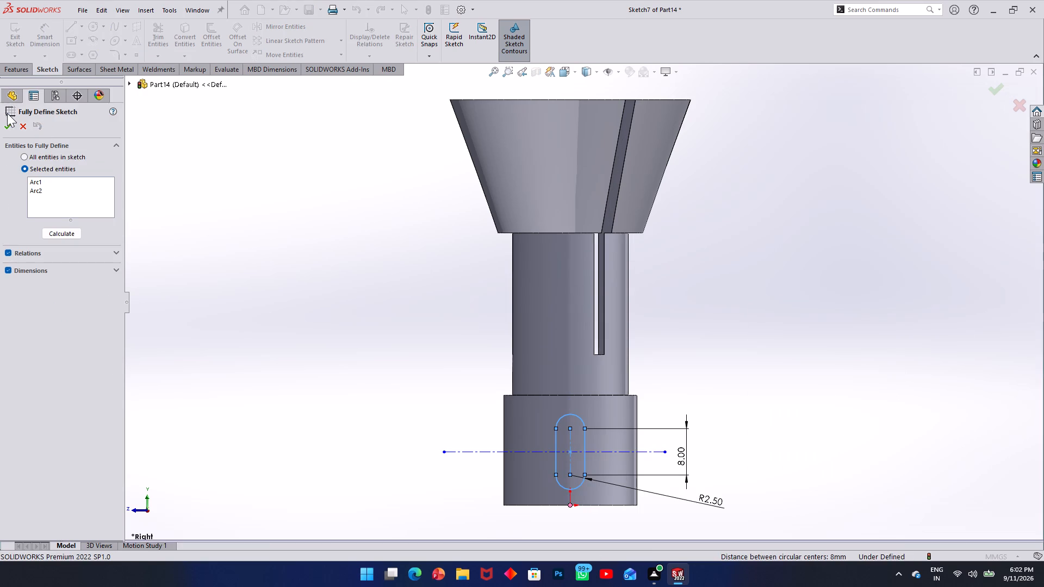
click(7, 124)
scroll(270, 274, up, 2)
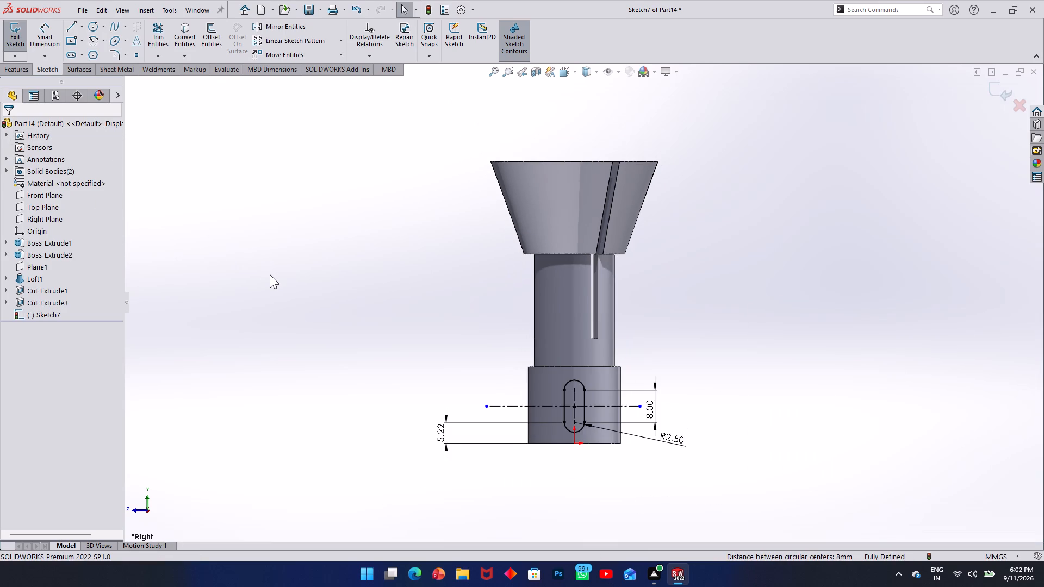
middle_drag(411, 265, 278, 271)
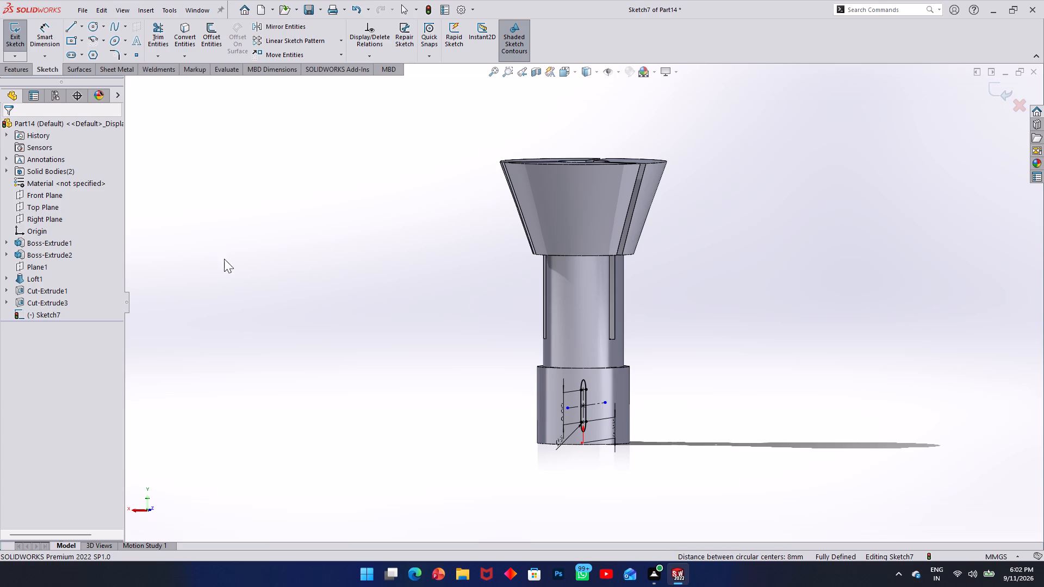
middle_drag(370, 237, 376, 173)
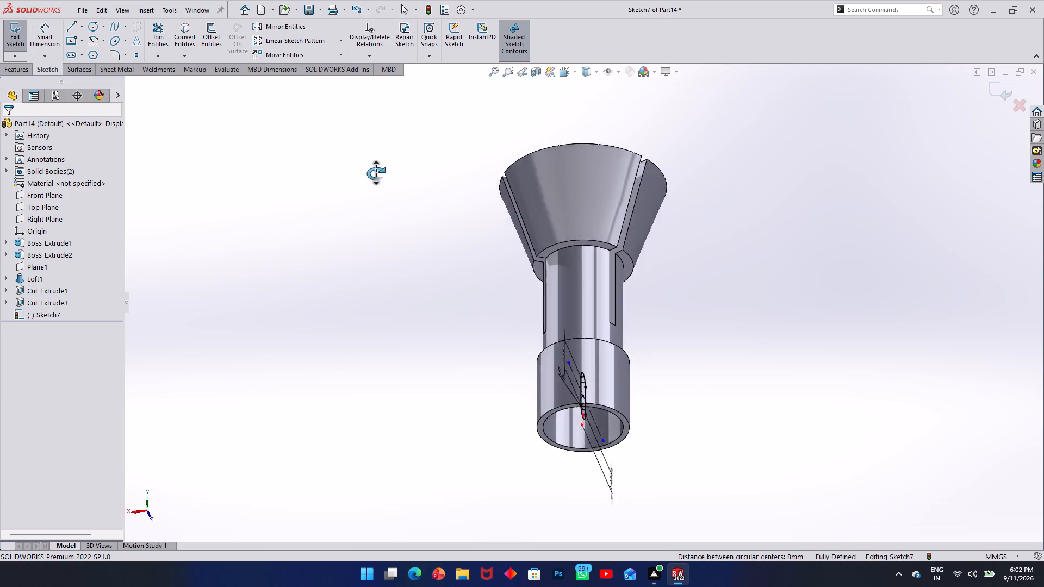
Extrude-cut the slot sketch through the lower collar's walls, using Up To Next in both directions.
middle_drag(376, 173, 376, 267)
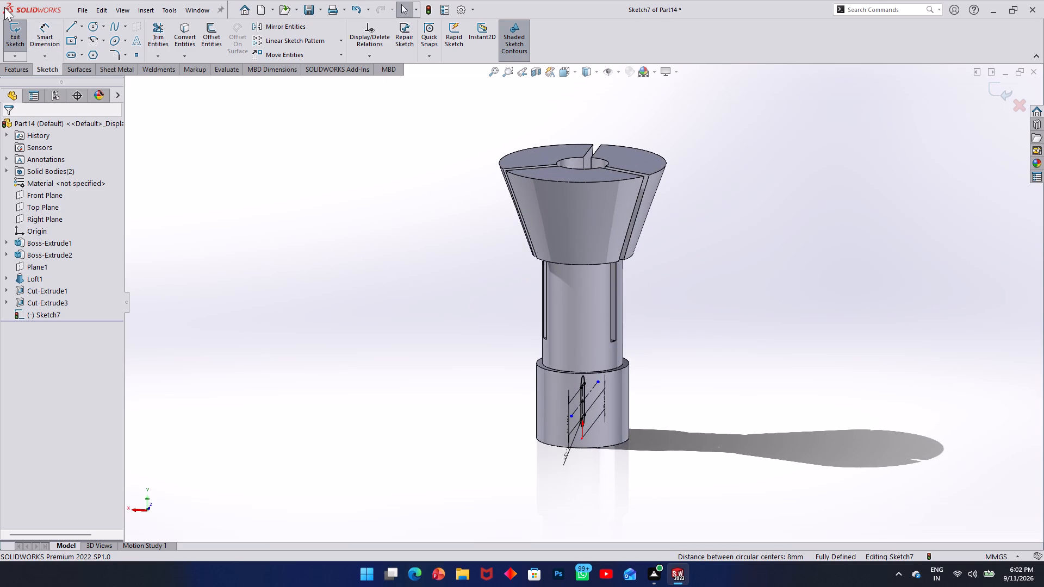
click(17, 39)
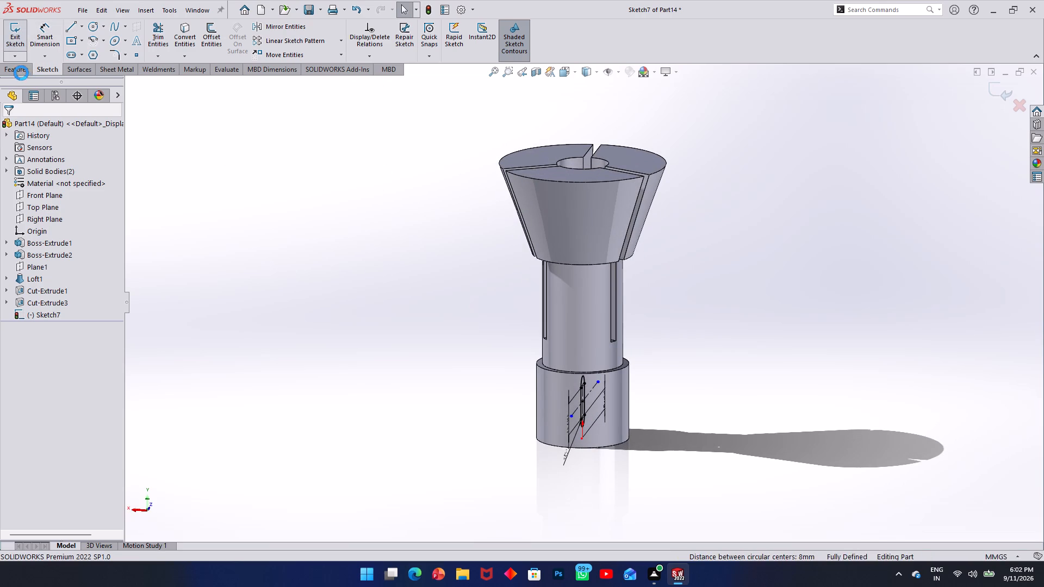
click(20, 71)
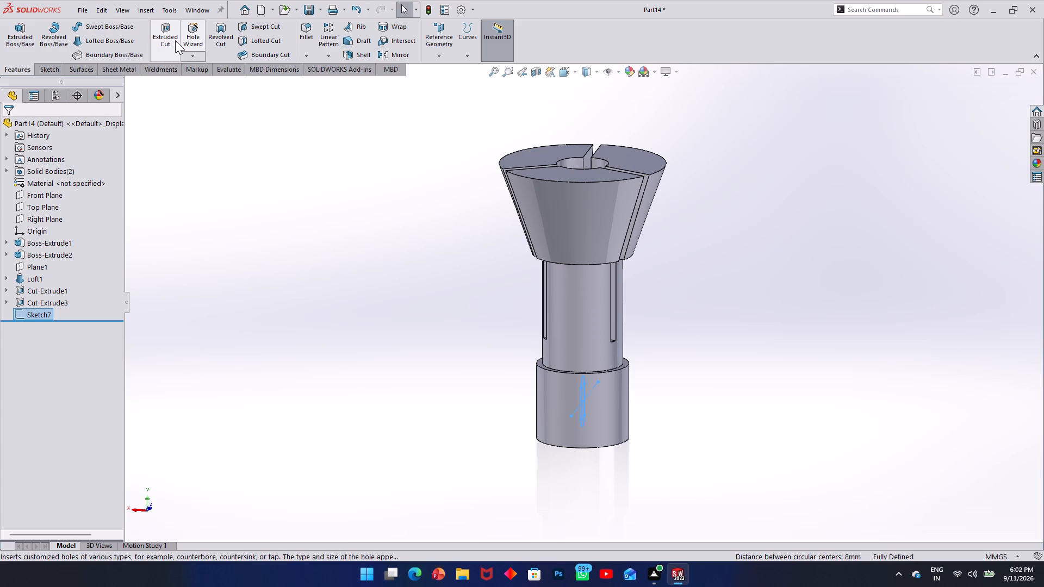
click(173, 40)
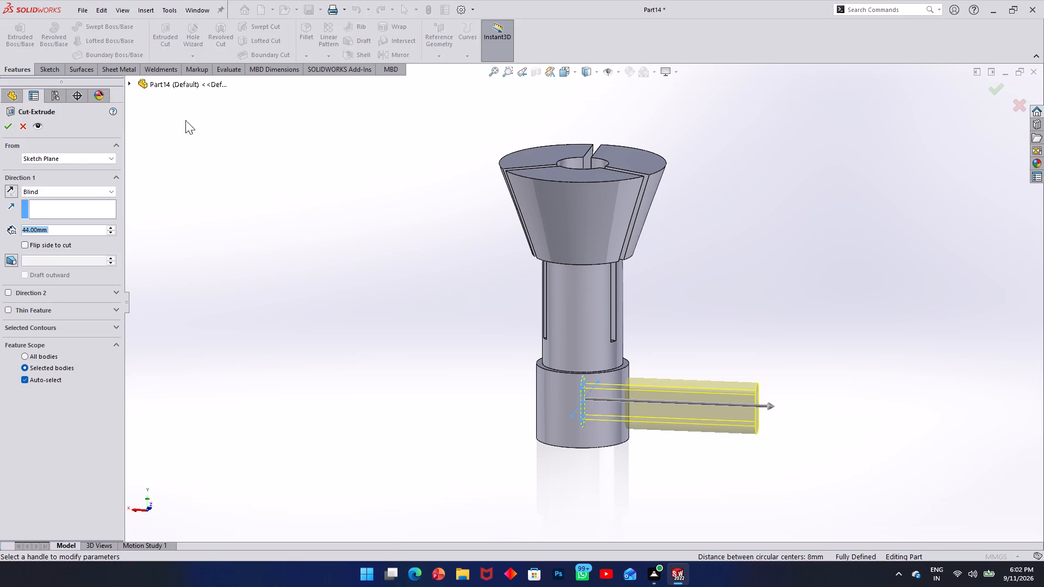
click(10, 192)
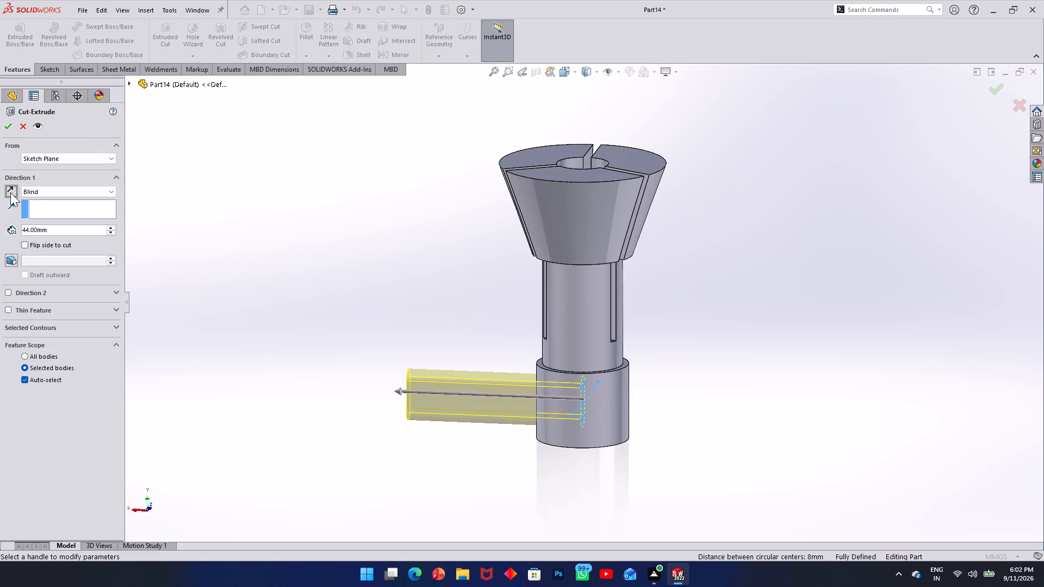
click(56, 189)
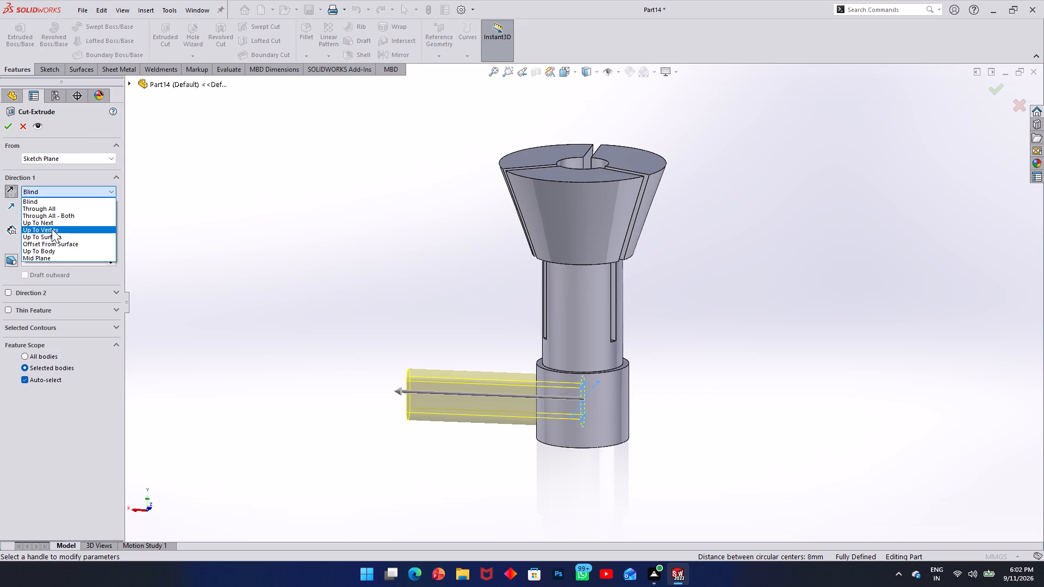
click(54, 223)
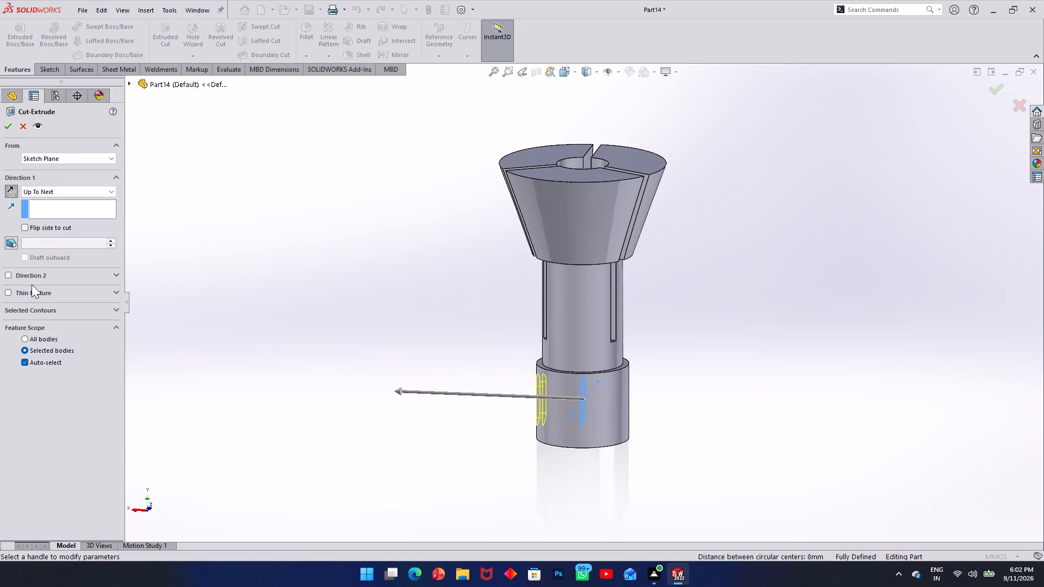
click(69, 275)
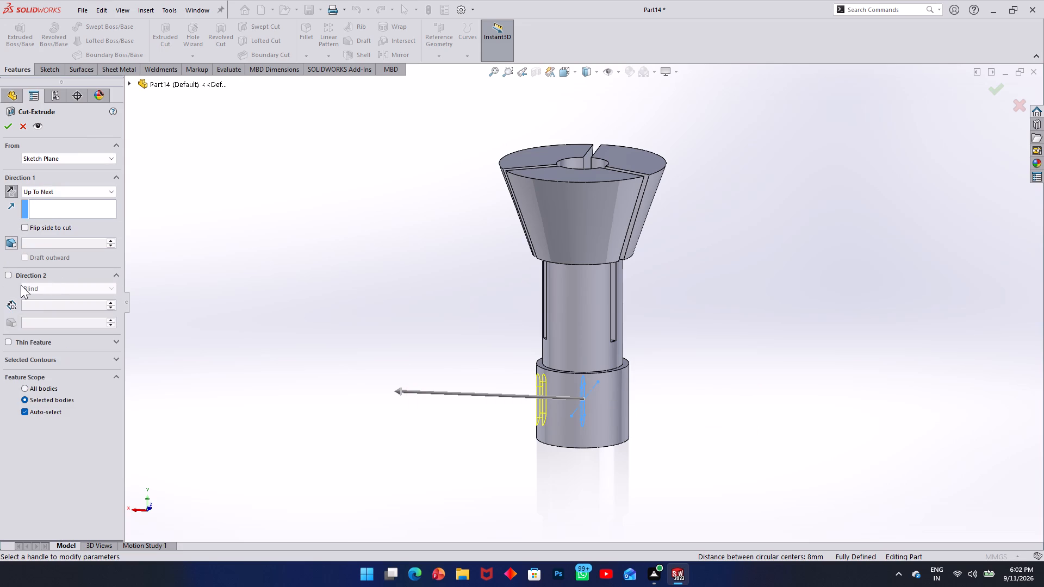
click(10, 277)
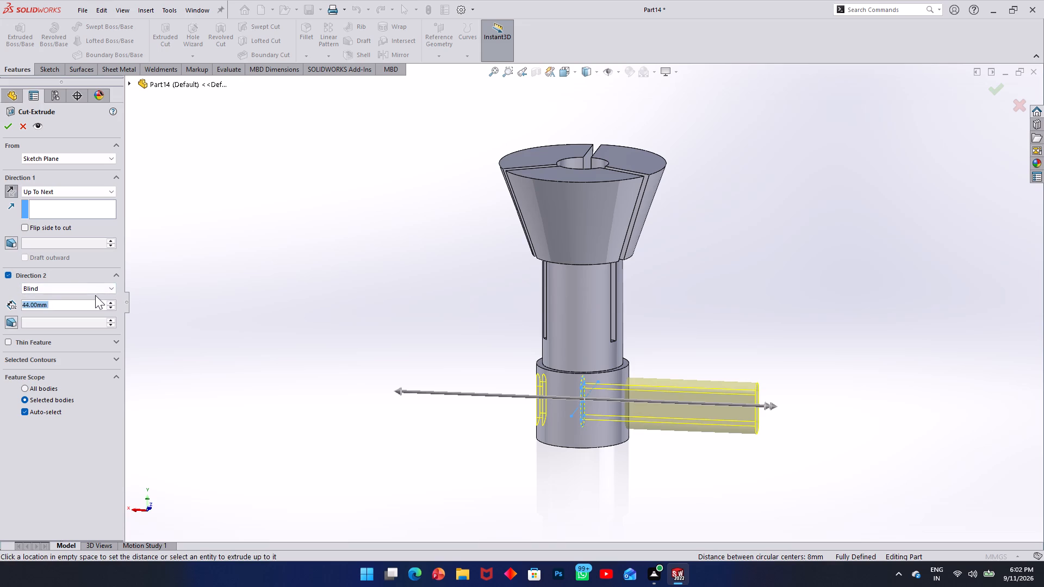
click(104, 290)
click(65, 312)
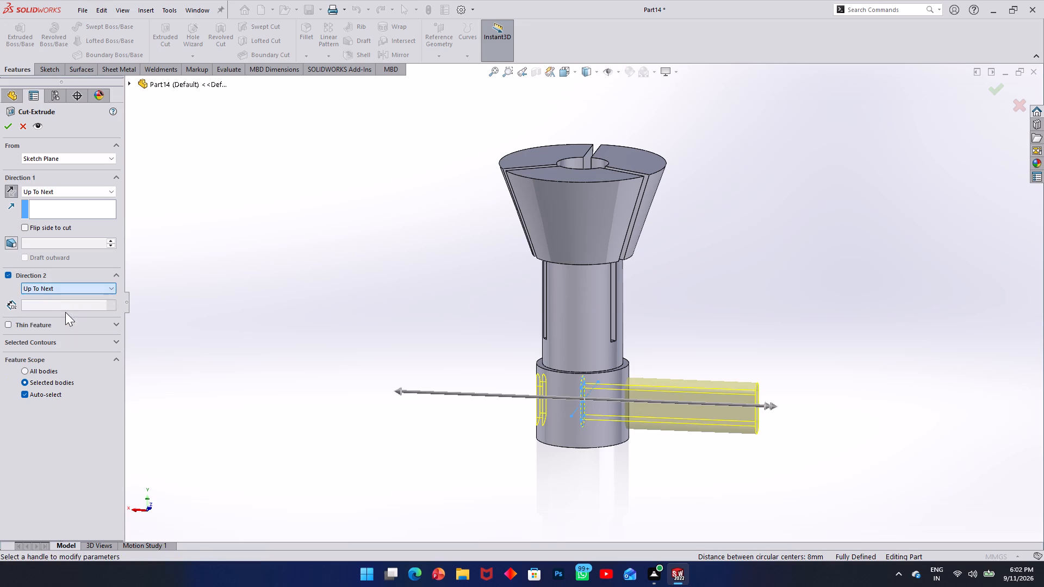
click(4, 126)
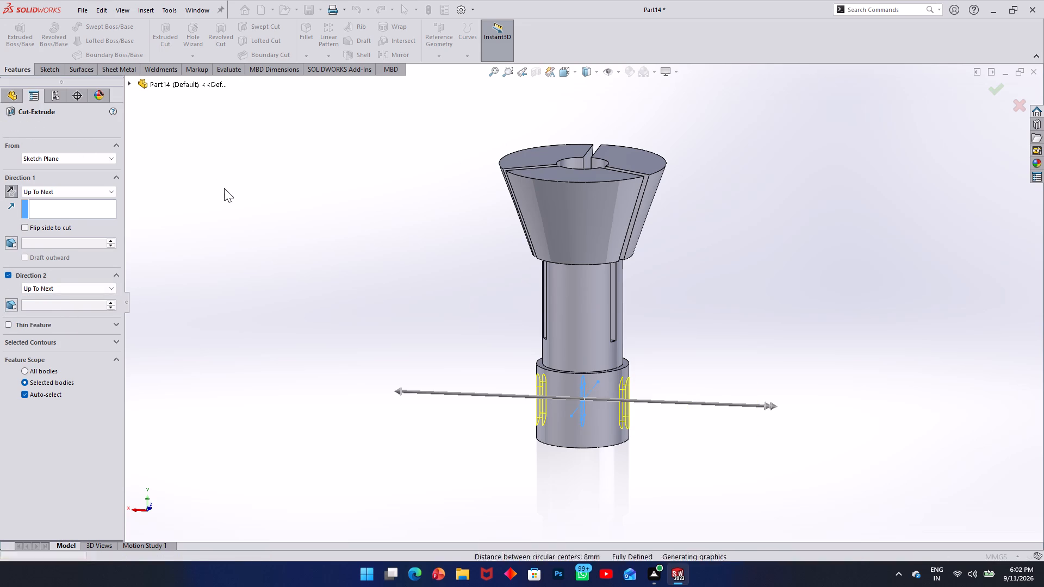
Examine the slotted lower collar and the rest of the flared sleeve from all sides and from below.
click(224, 188)
scroll(273, 229, up, 1)
middle_drag(275, 230, 452, 53)
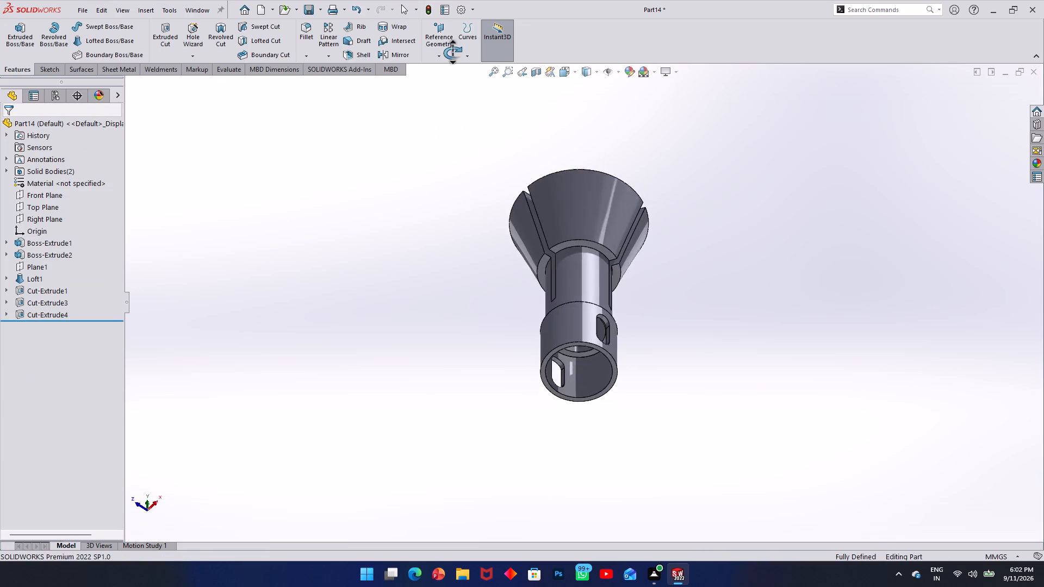
middle_drag(452, 53, 326, 309)
middle_drag(412, 277, 483, 121)
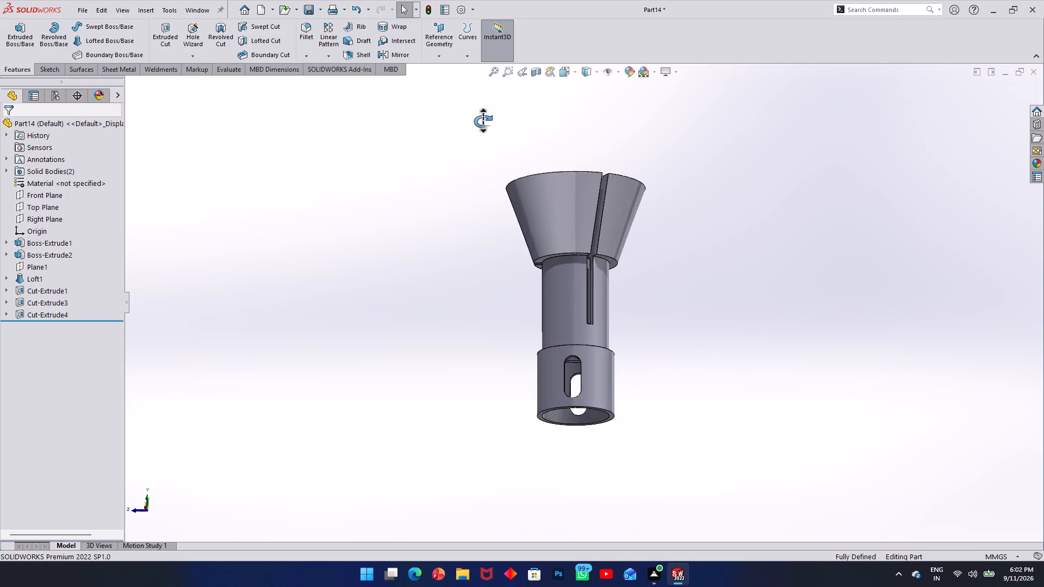
middle_drag(483, 121, 319, 215)
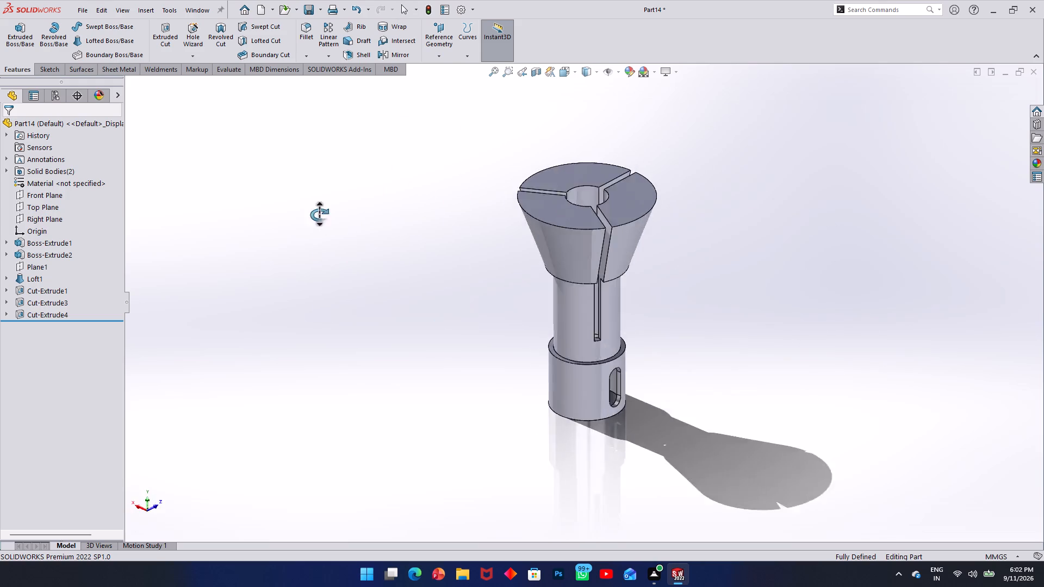
middle_drag(319, 215, 398, 49)
middle_drag(522, 437, 508, 278)
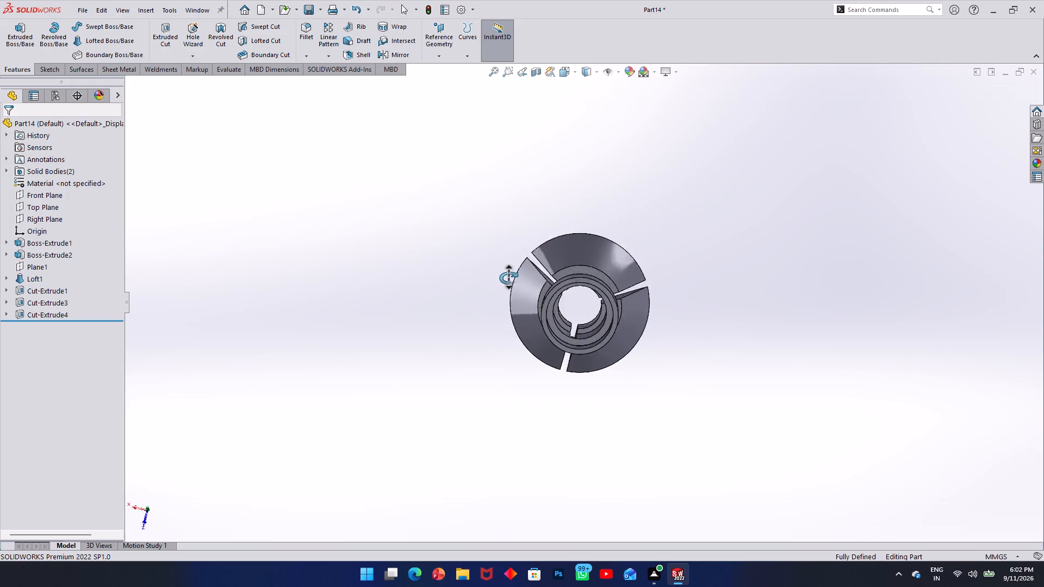
middle_drag(508, 278, 466, 547)
Save the sleeve part as "collect" in the milling jig folder.
key(ctrl+s)
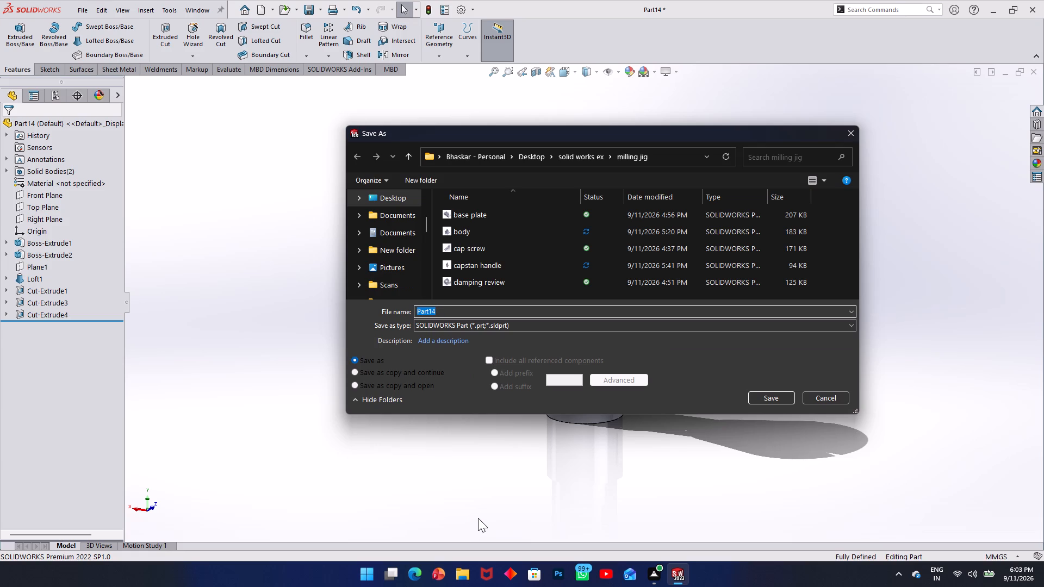
text(collect)
key(Return)
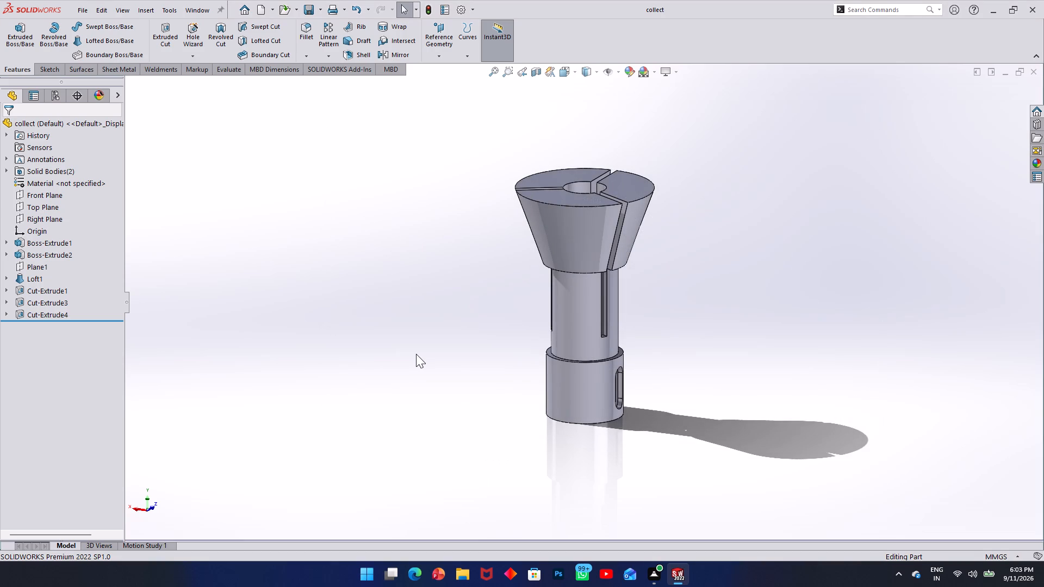
key(ctrl+s)
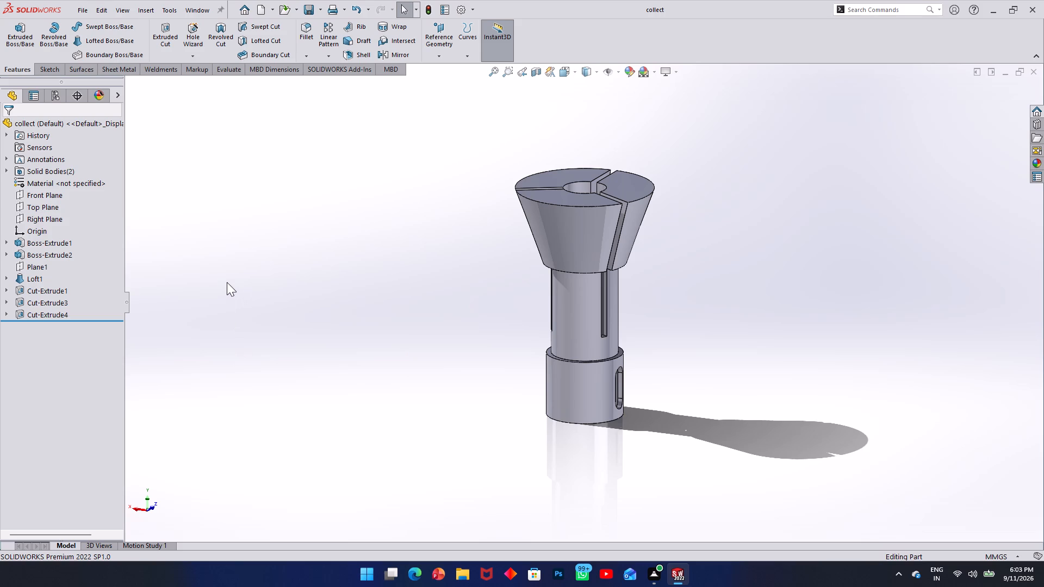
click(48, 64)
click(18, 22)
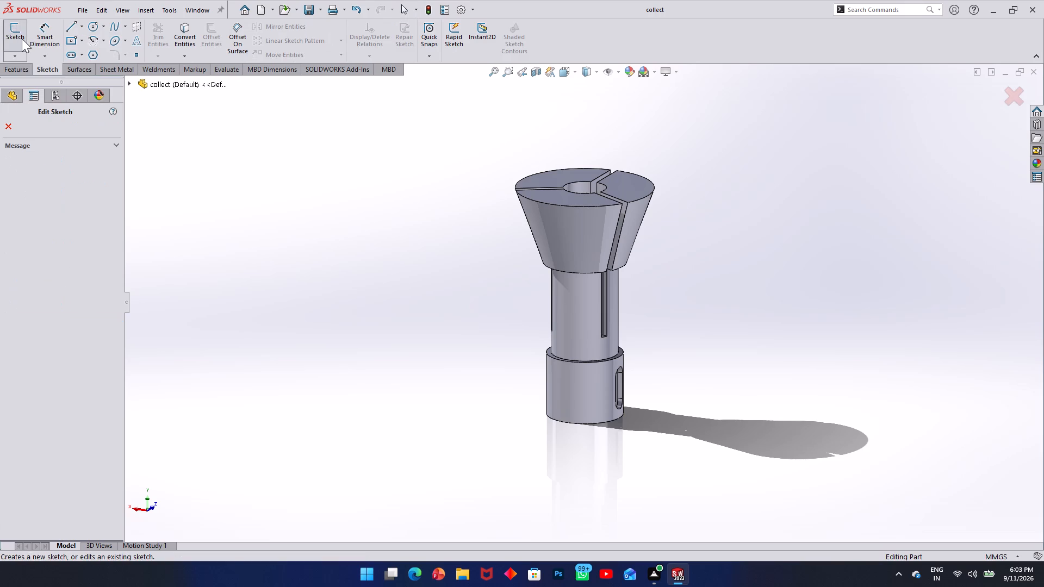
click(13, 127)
Create a new part document for the next component.
click(86, 1)
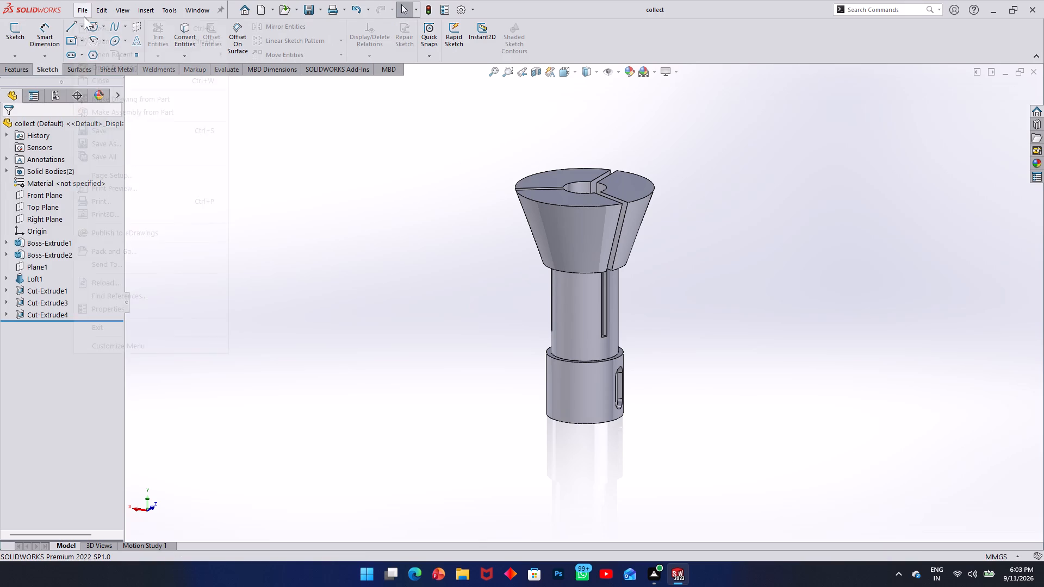
click(95, 19)
click(76, 10)
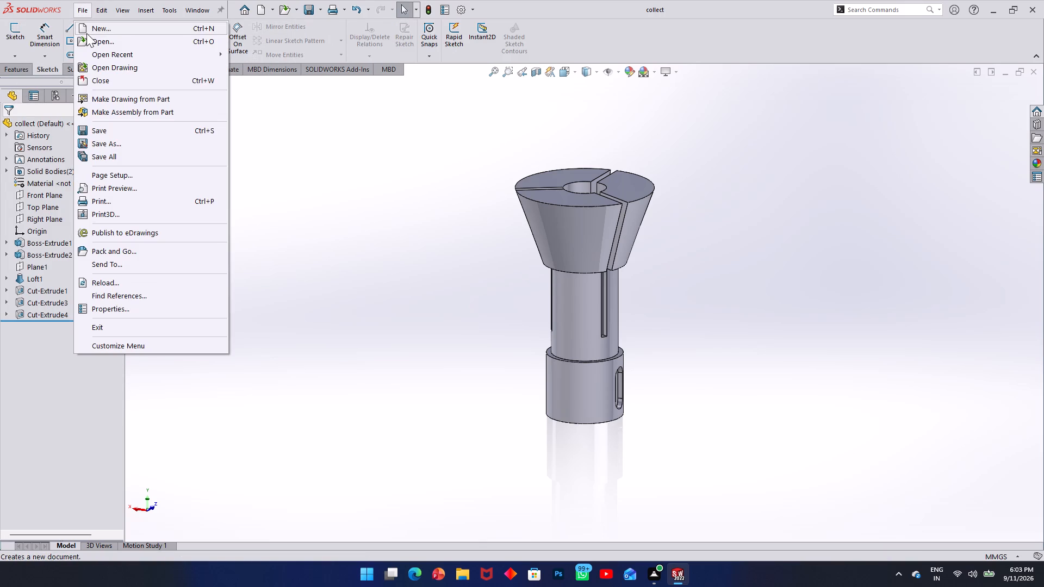
click(86, 29)
click(259, 285)
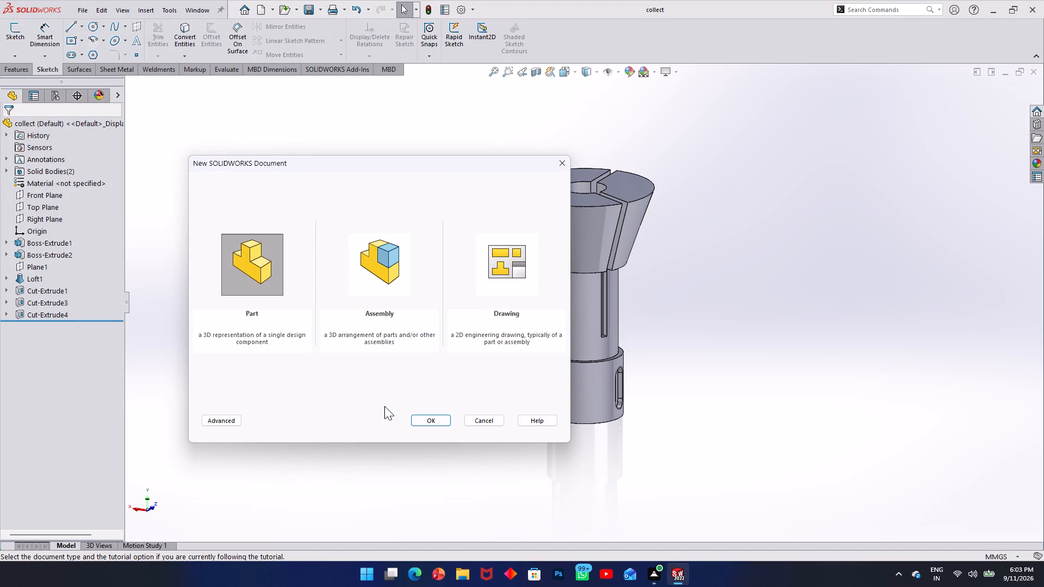
click(426, 415)
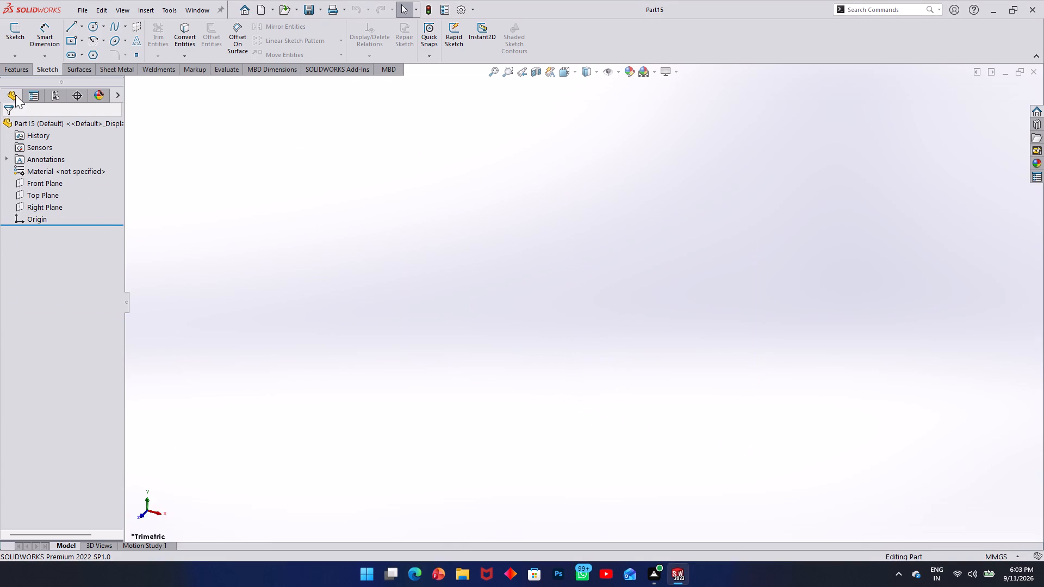
Open a sketch on the Top Plane of the new part.
click(32, 193)
click(9, 32)
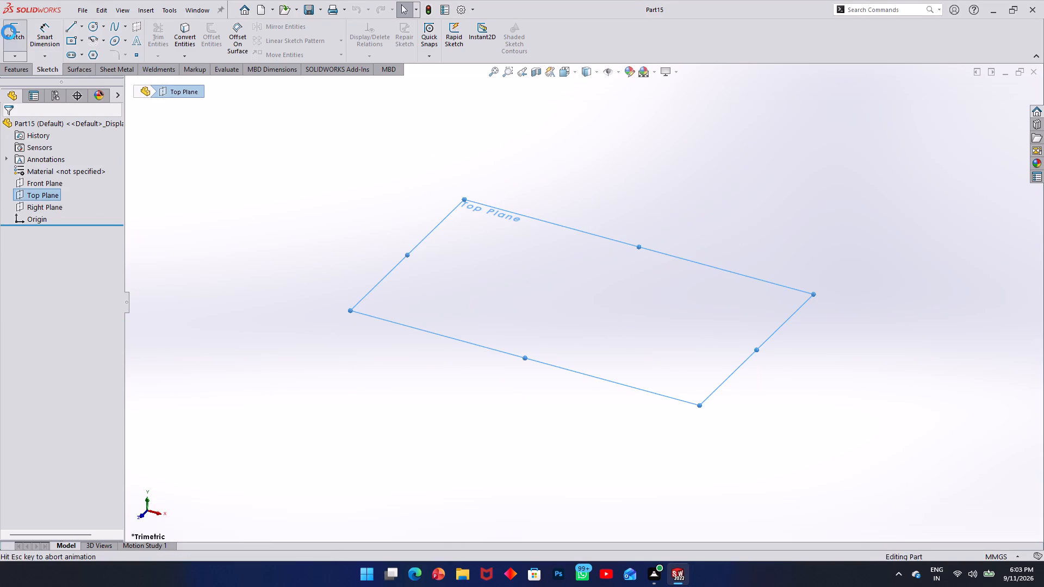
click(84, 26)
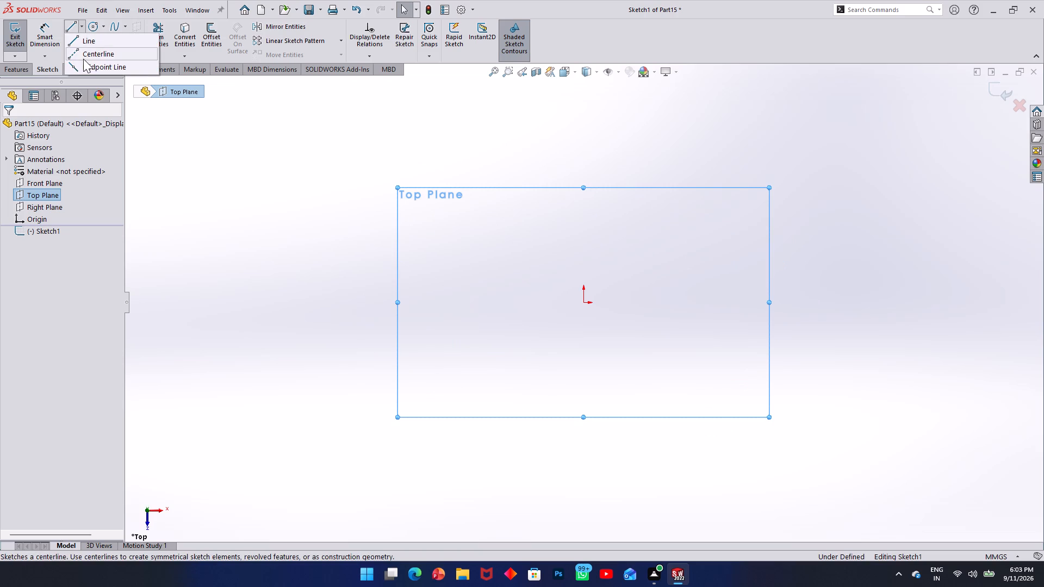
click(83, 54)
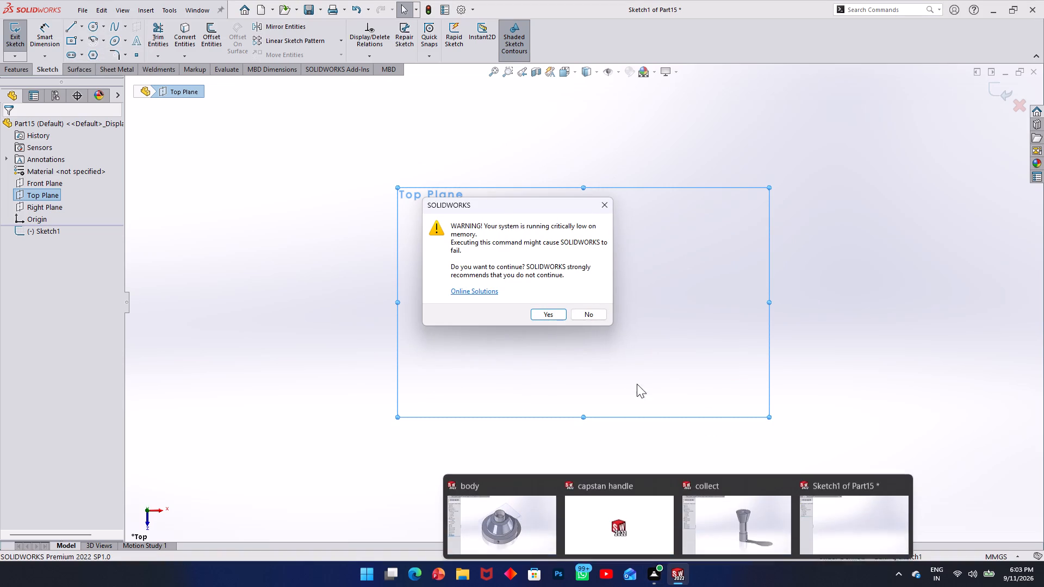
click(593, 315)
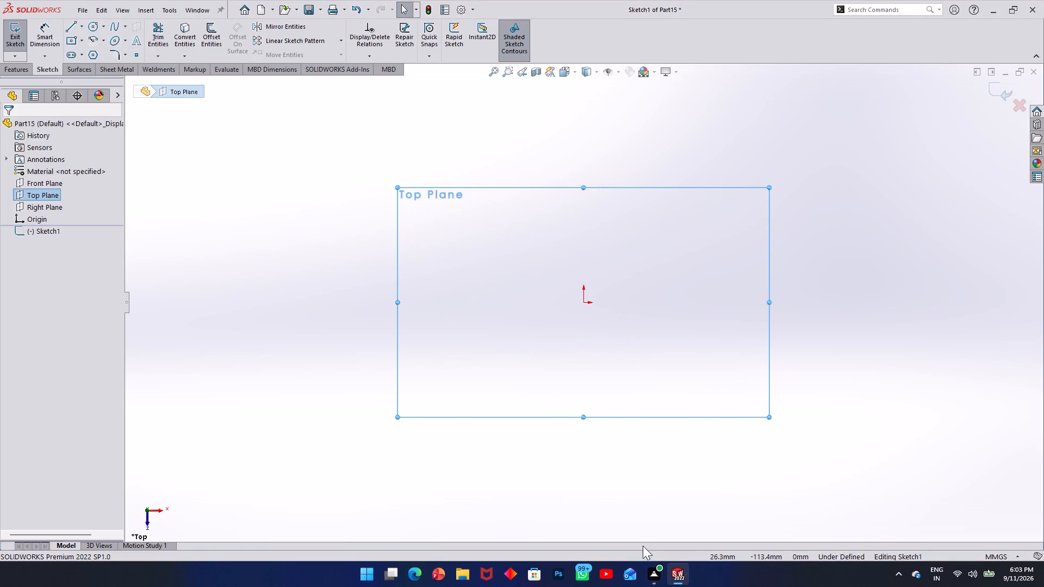
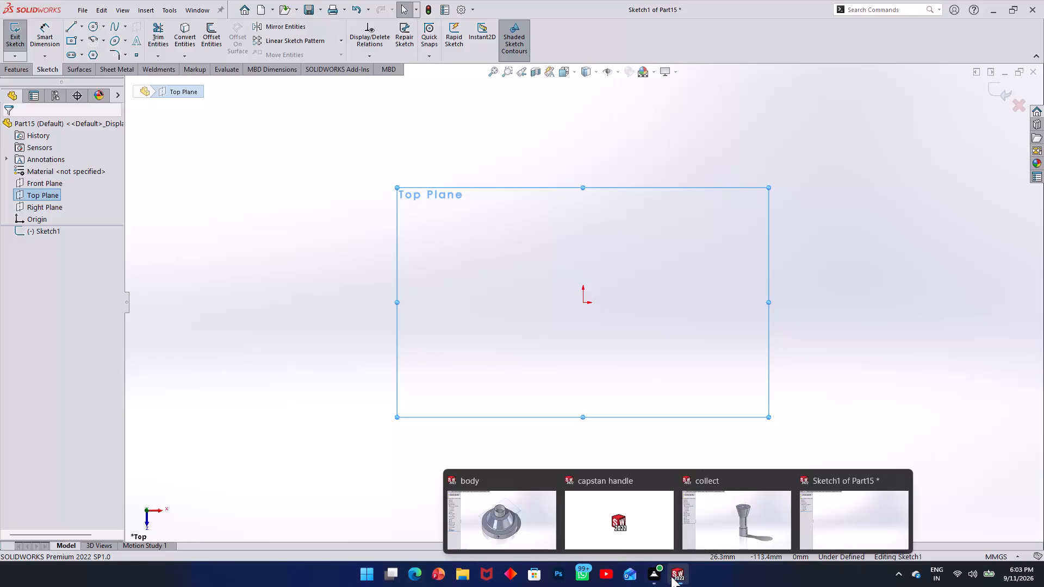
Close the body, capstan handle and collect documents, keeping only the Part15 sketch open.
click(725, 527)
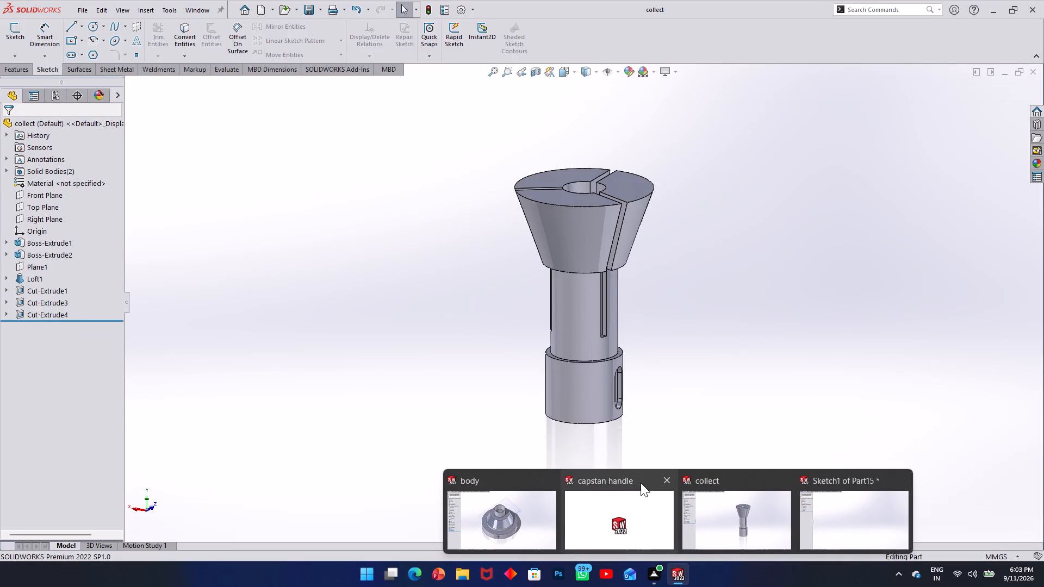
click(549, 480)
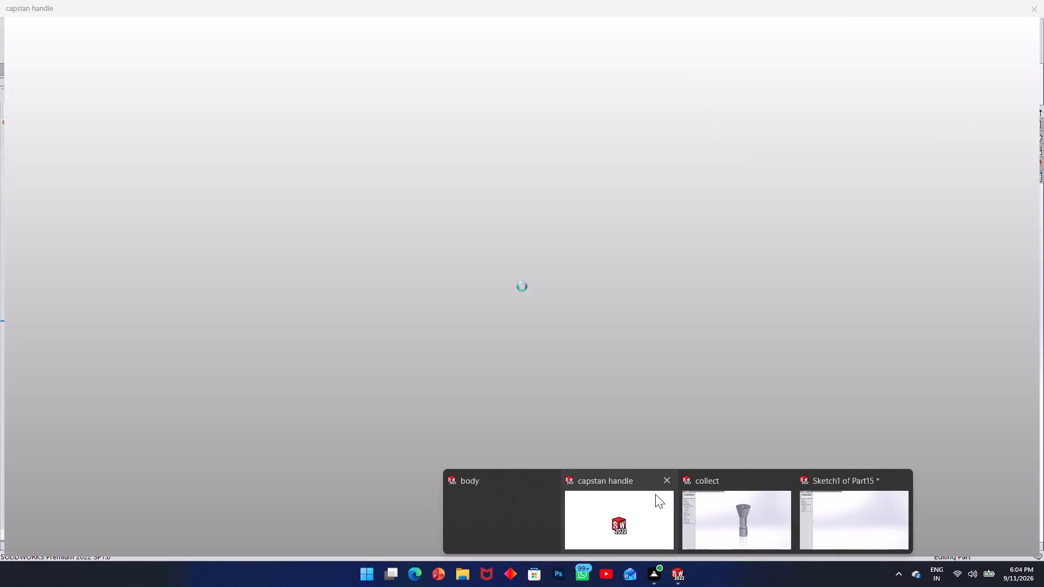
click(668, 486)
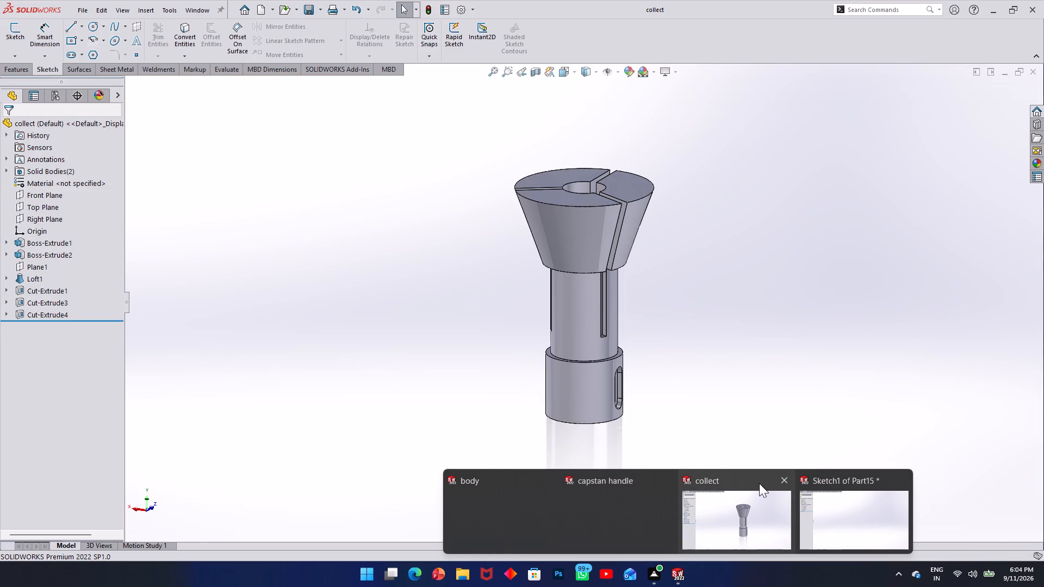
click(781, 482)
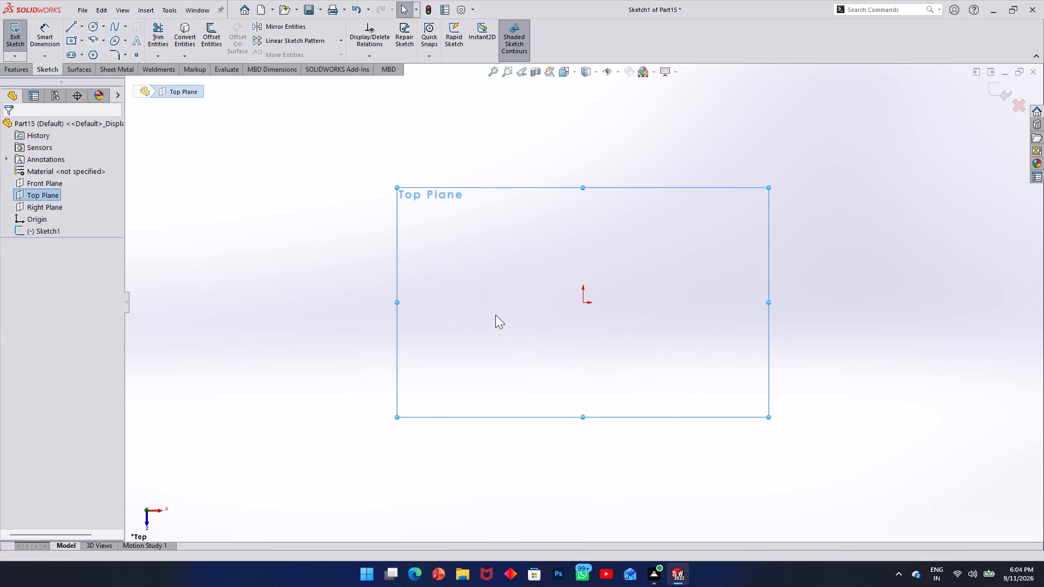
Draw a vertical centerline and a horizontal centerline about 311 mm long on the Top Plane, crossing at the origin.
click(85, 24)
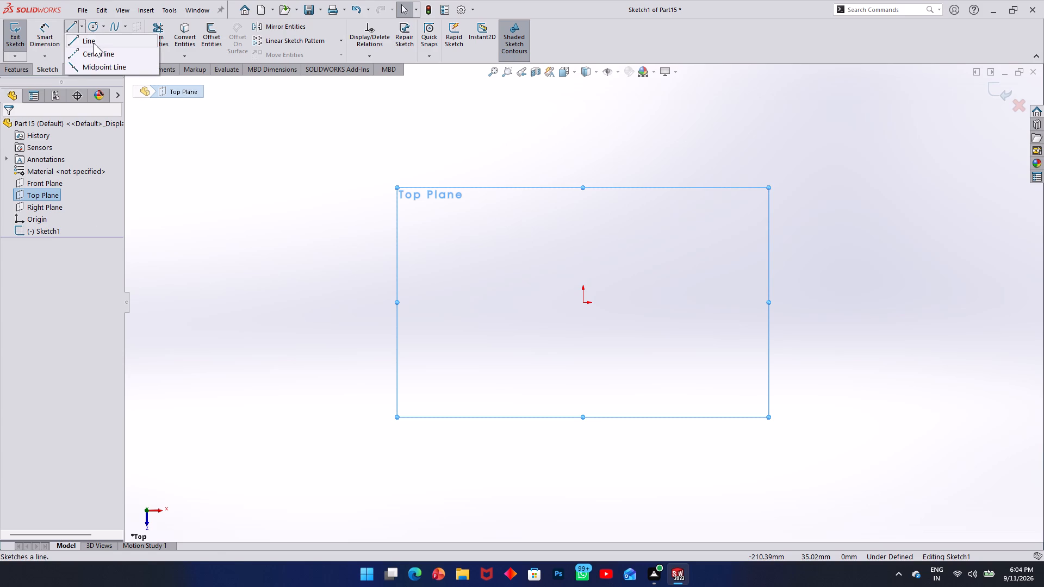
click(97, 55)
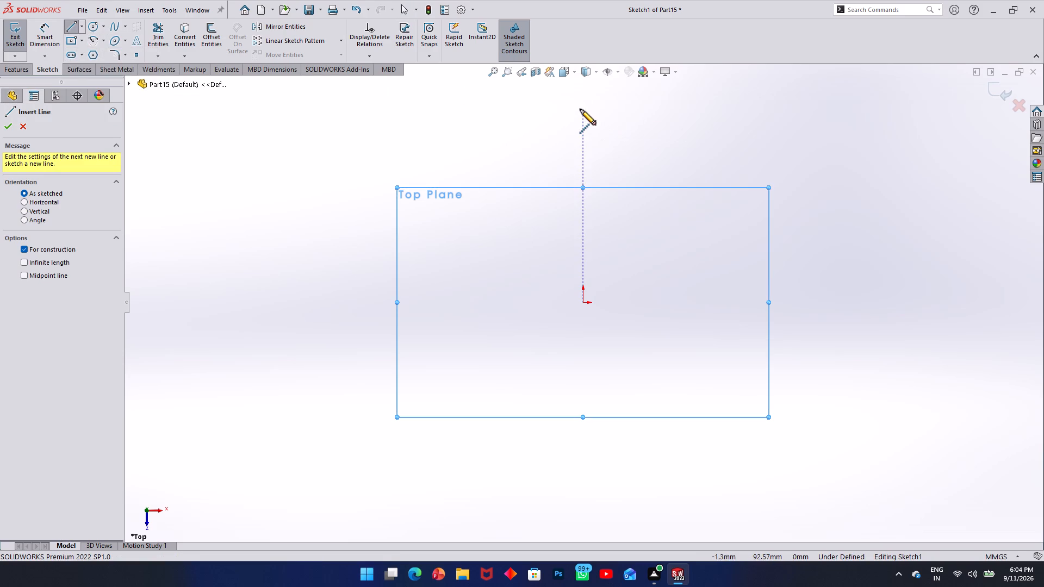
click(580, 109)
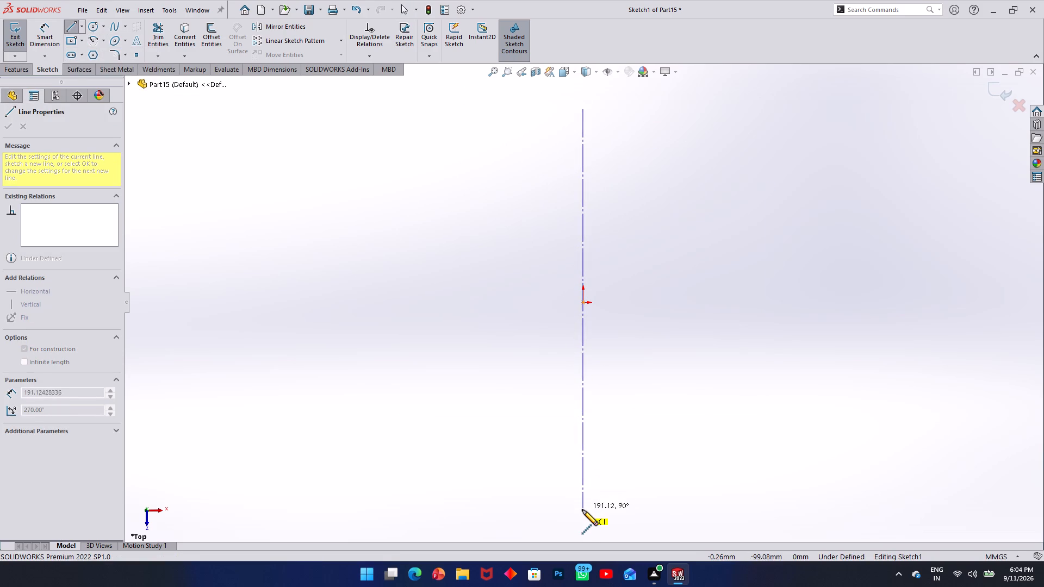
click(582, 522)
key(Escape)
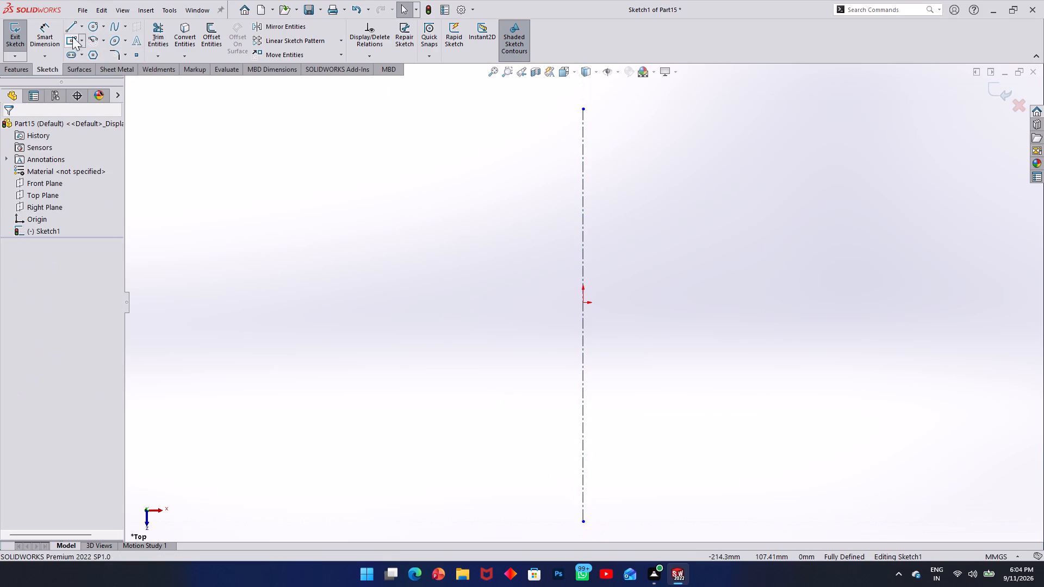
click(79, 26)
click(81, 53)
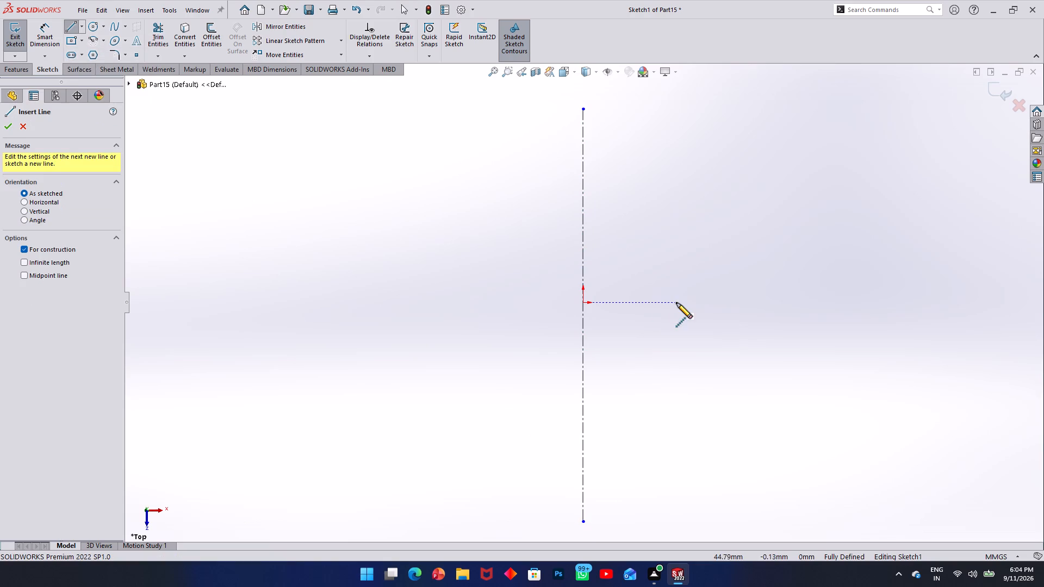
click(952, 305)
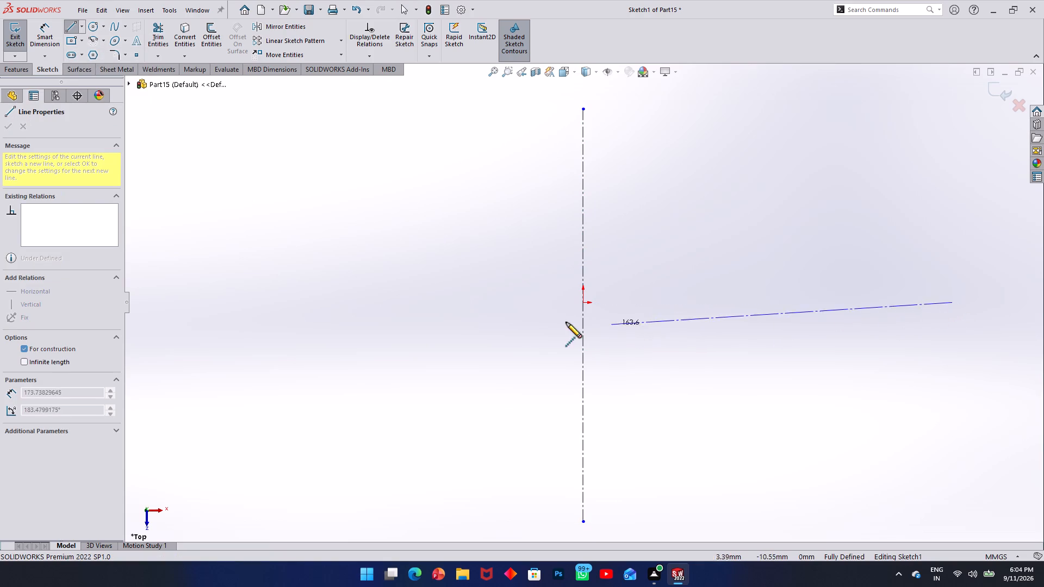
click(302, 303)
key(Escape)
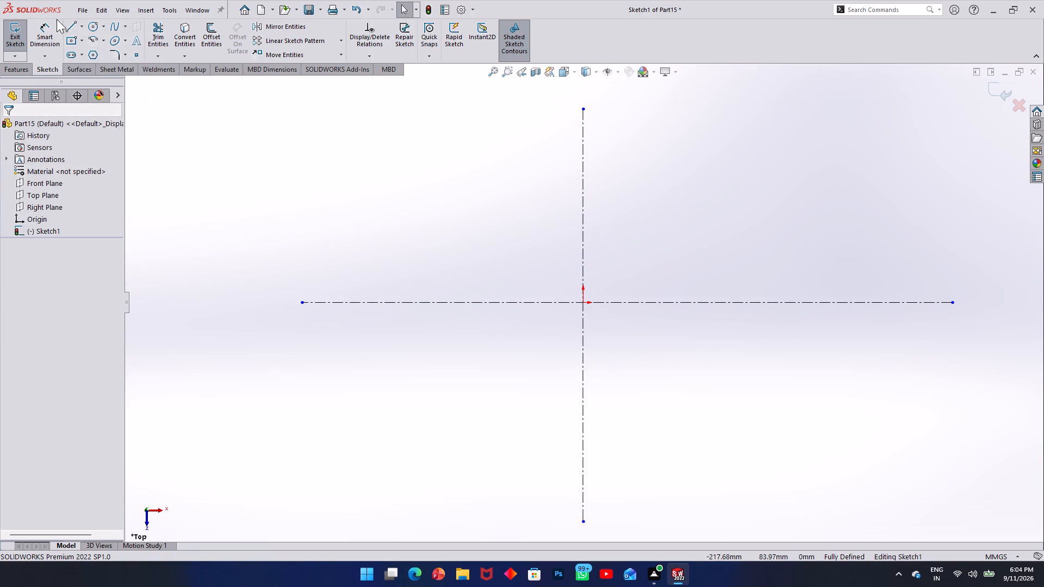
Sketch a circle centred on the origin, dimension its diameter to 48 mm, and exit the sketch.
click(92, 26)
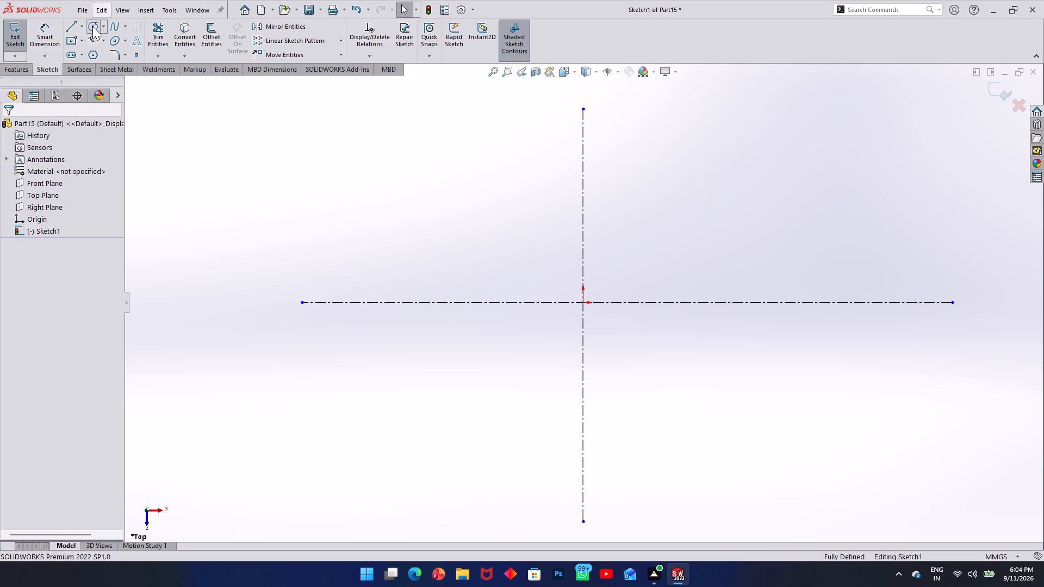
click(584, 303)
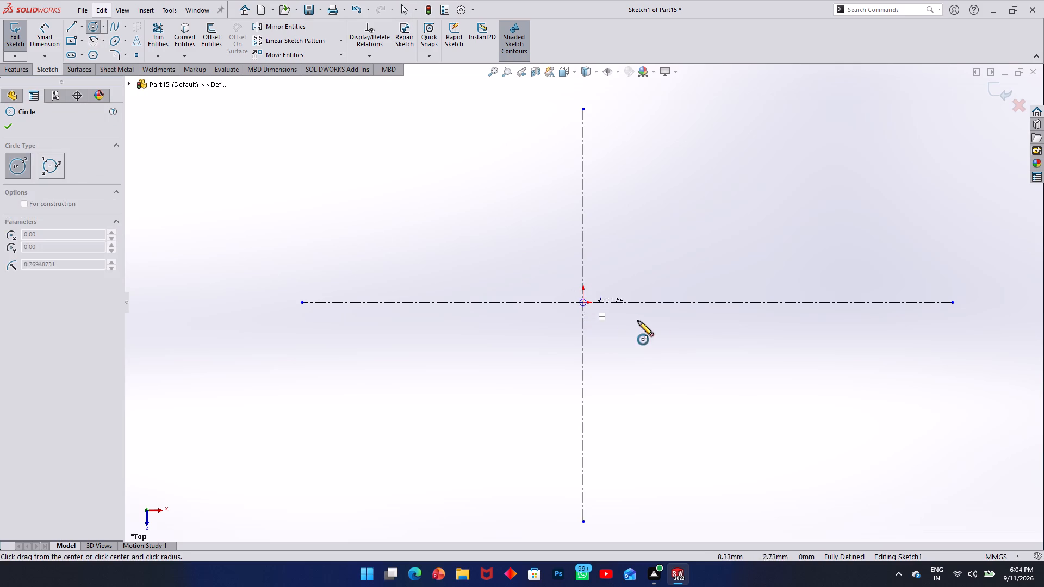
click(693, 337)
click(51, 29)
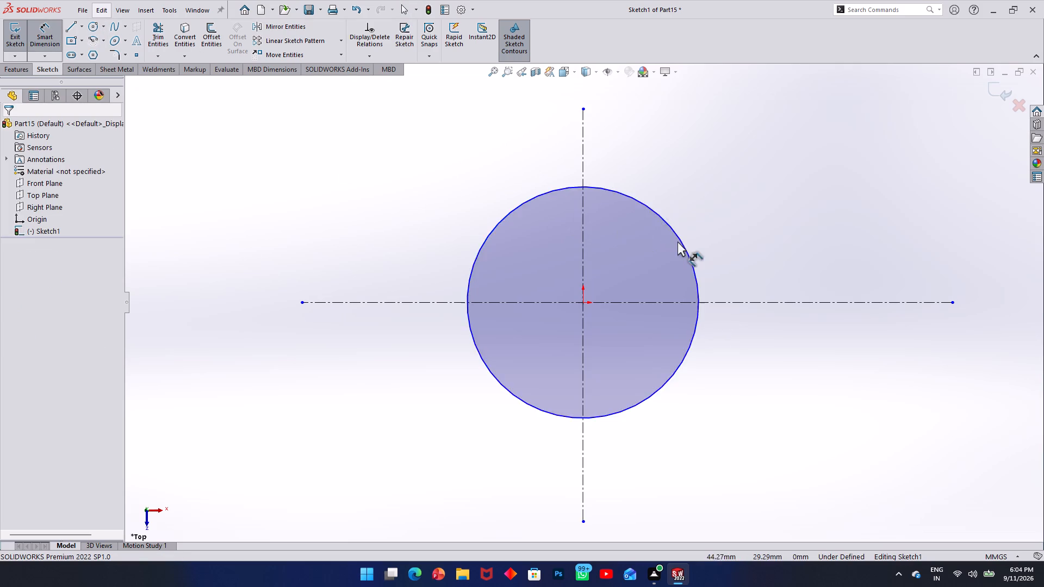
click(683, 241)
click(652, 163)
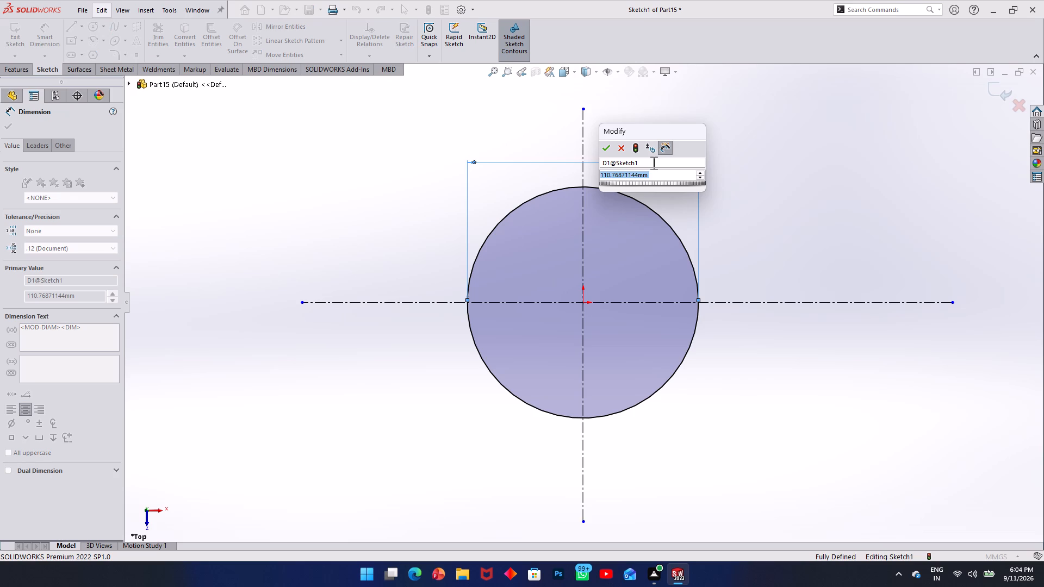
text(48)
key(Return)
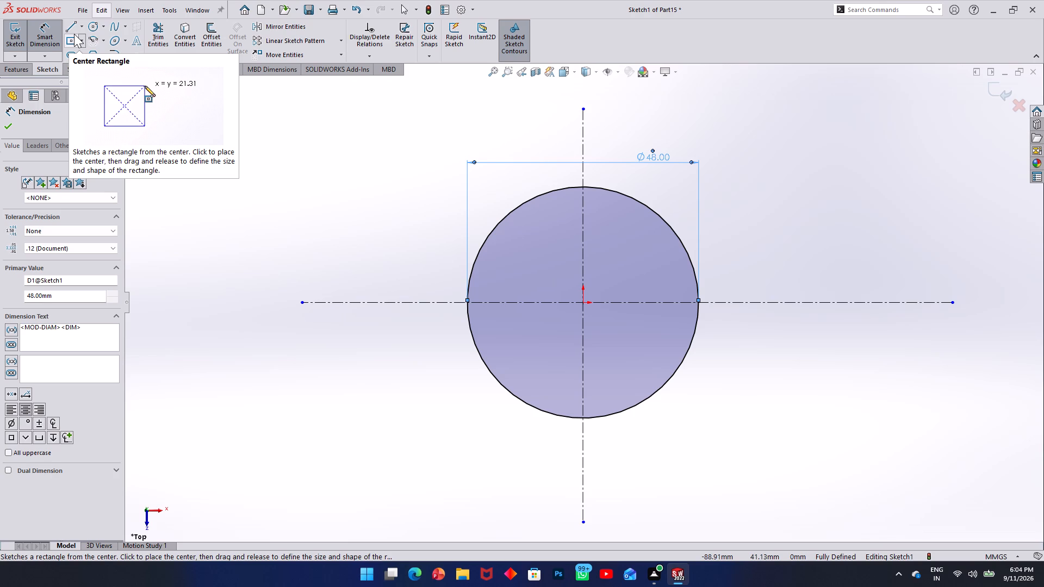
click(16, 28)
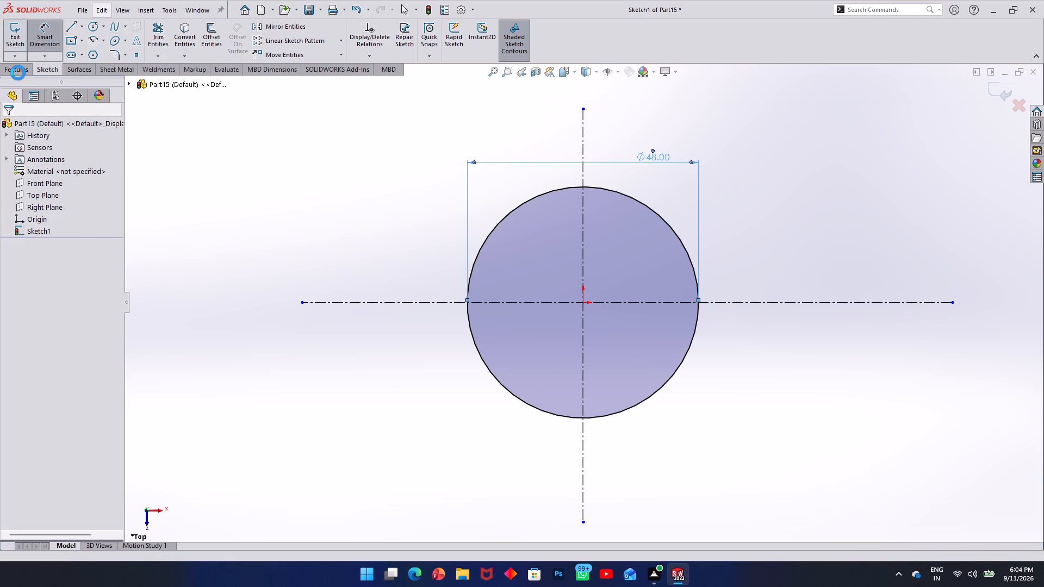
Extrude the 48 mm circle as a blind boss to a depth of 22 mm.
click(18, 68)
click(16, 38)
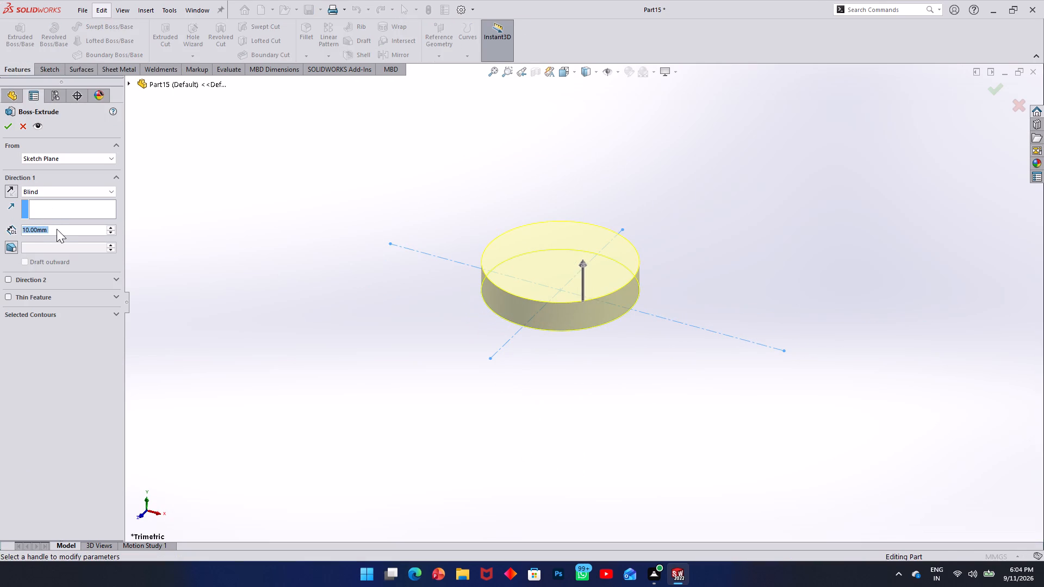
text(22)
key(Return)
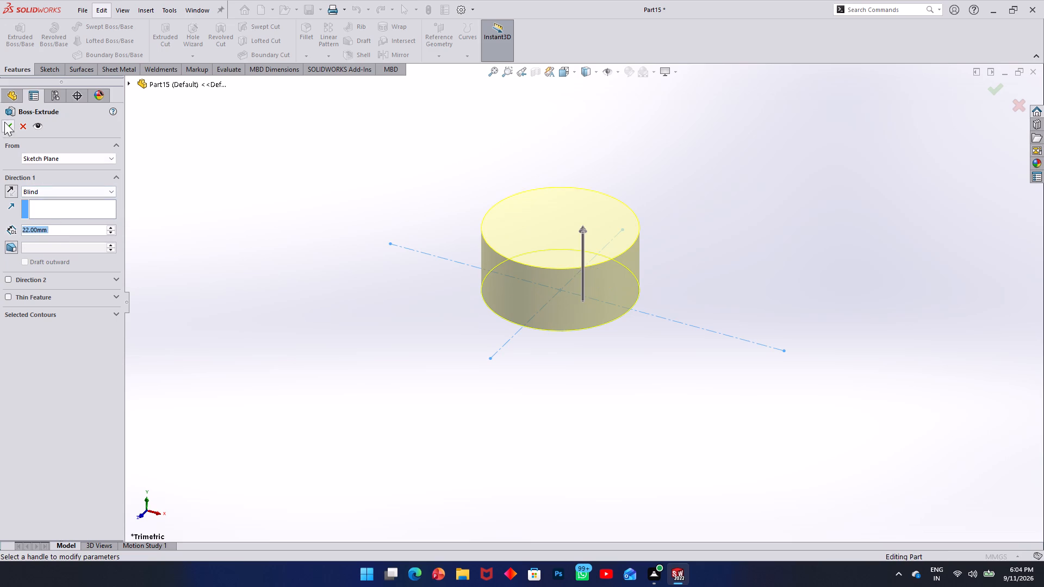
click(4, 122)
click(326, 279)
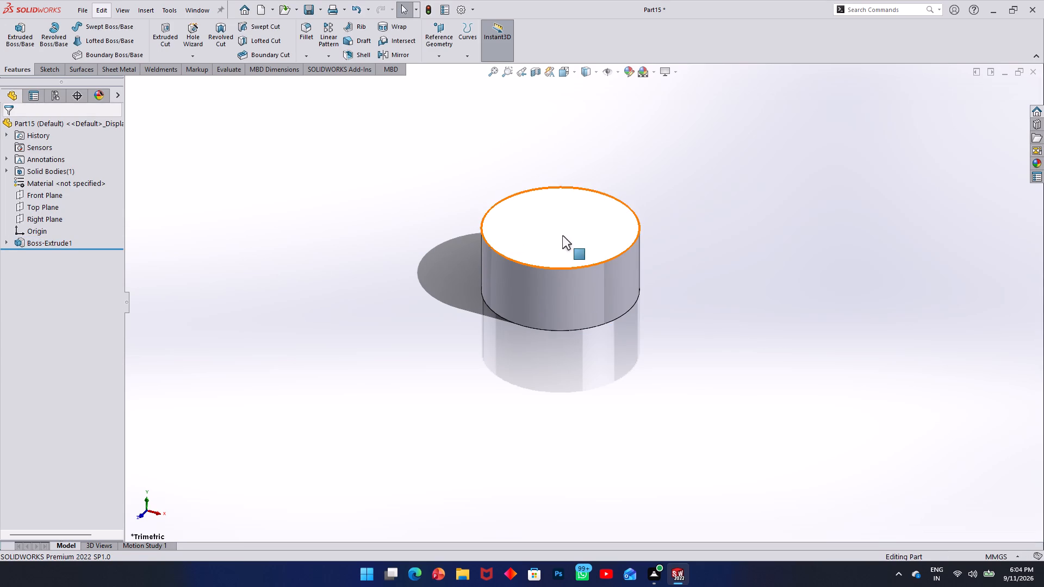
On the cylinder's top face, sketch a circle centred on the origin with a 40 mm diameter and exit the sketch.
click(562, 235)
click(50, 67)
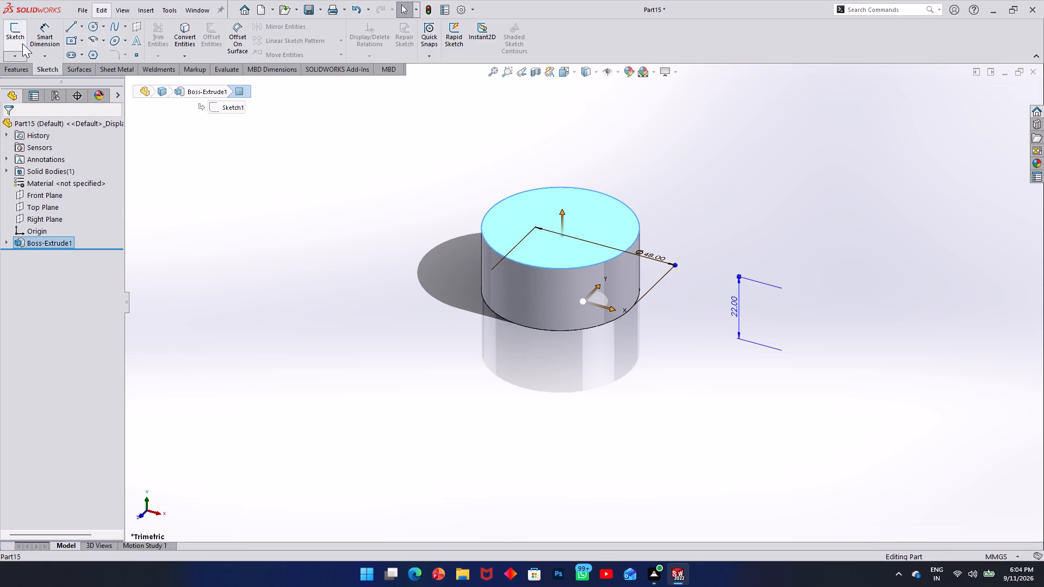
click(20, 34)
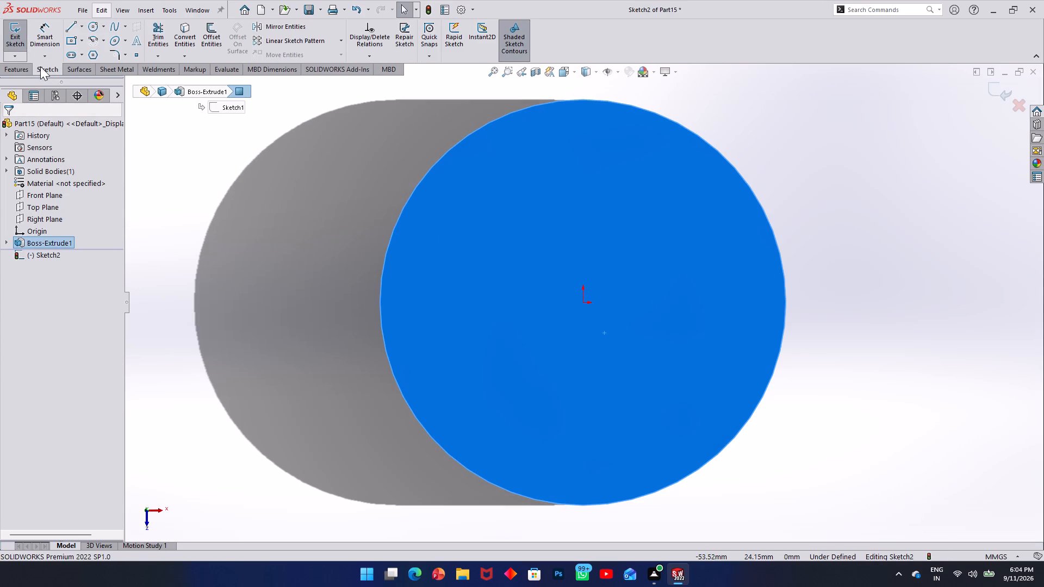
click(91, 29)
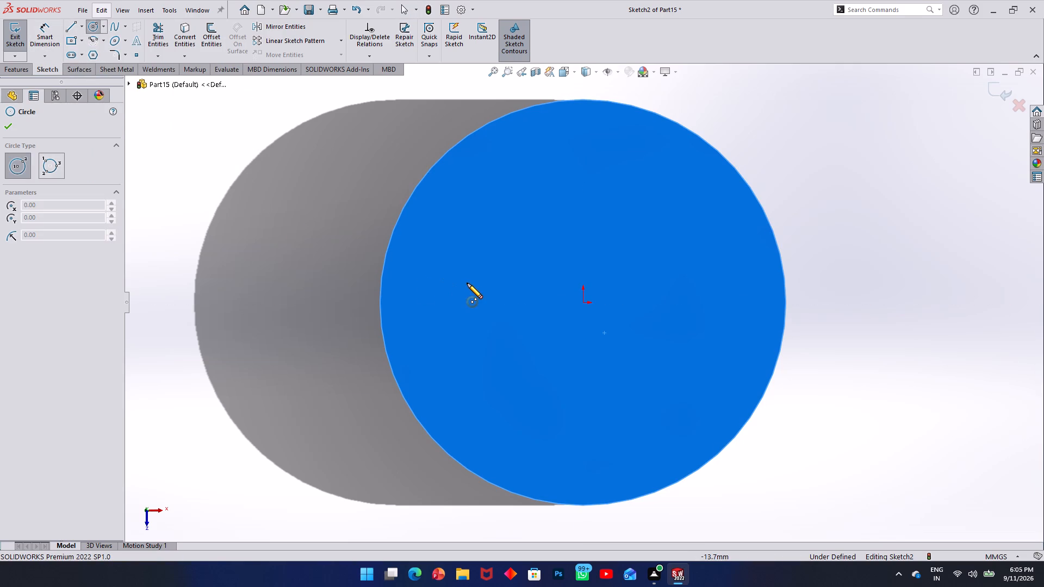
click(582, 301)
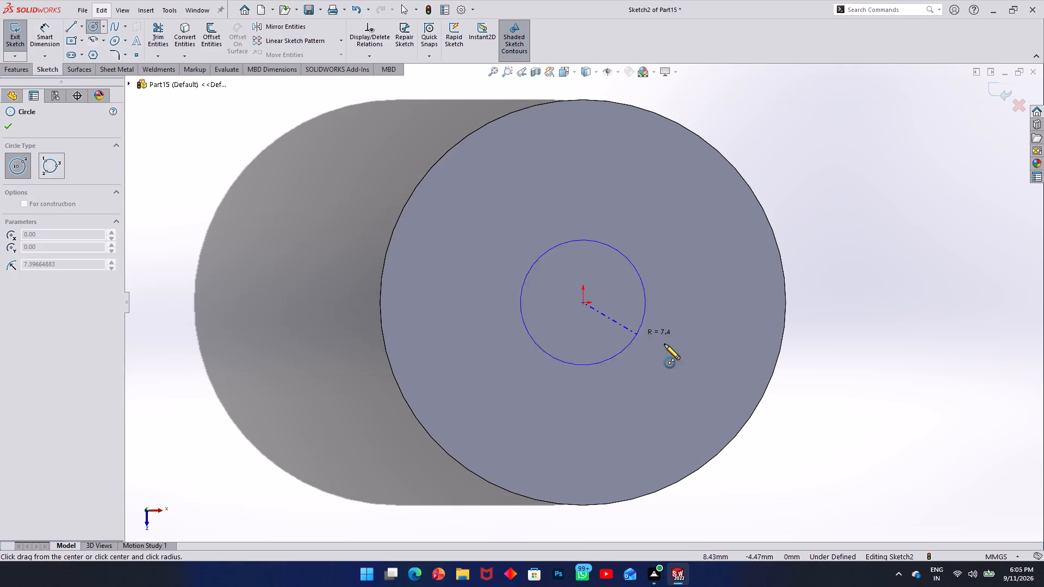
click(688, 350)
click(43, 30)
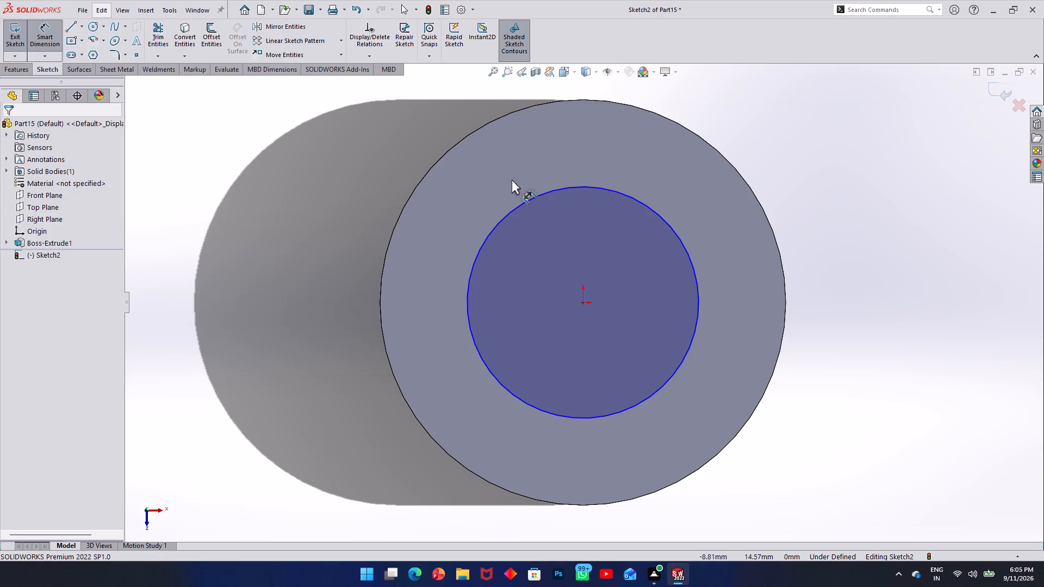
click(686, 246)
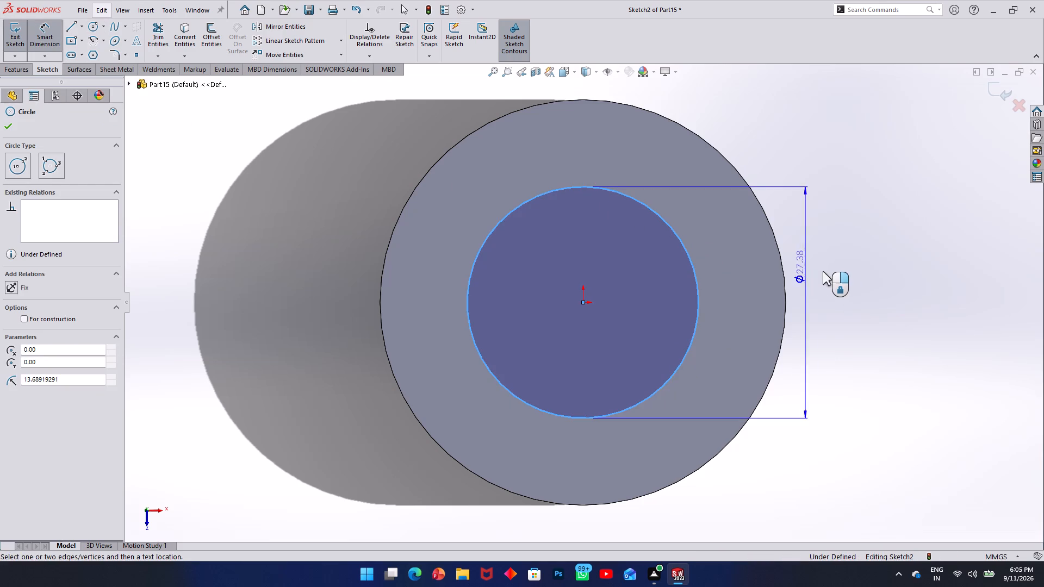
click(840, 278)
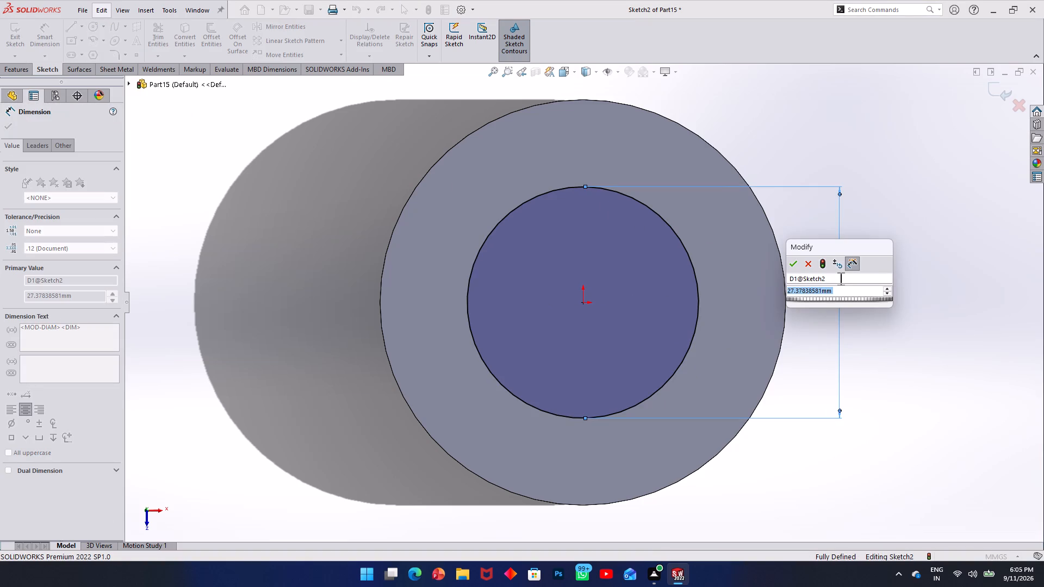
text(40)
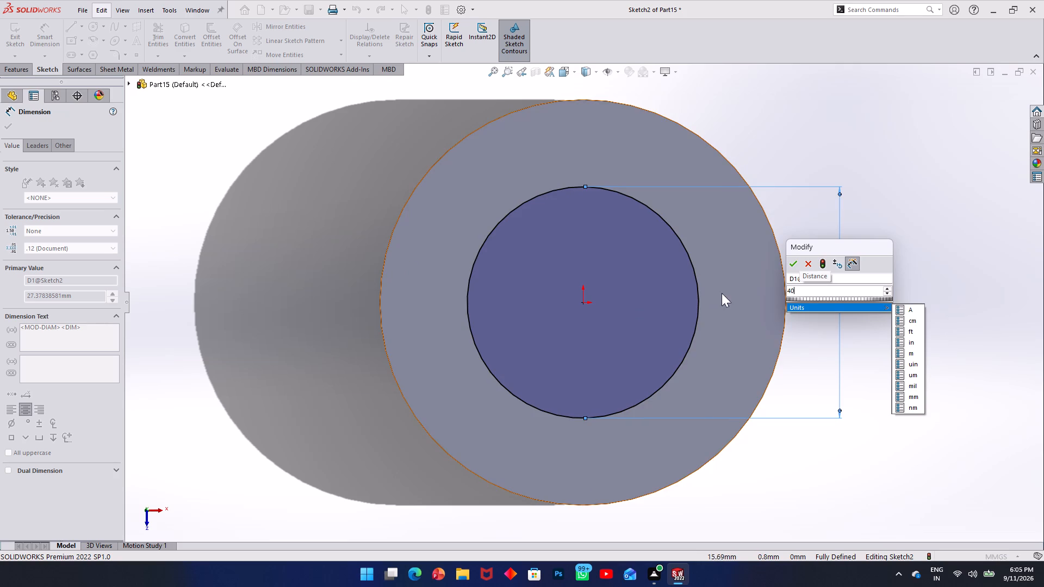
key(Return)
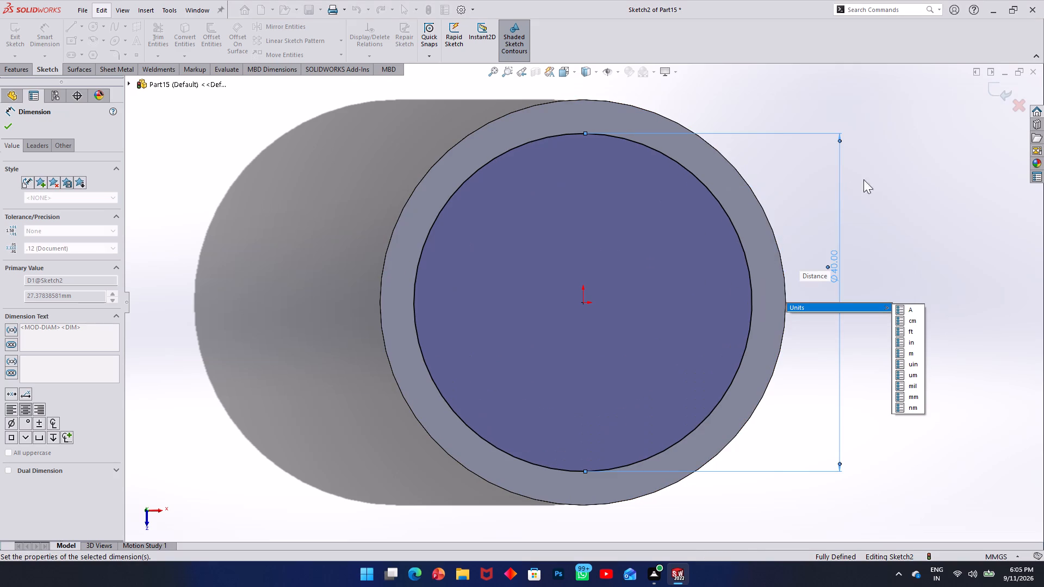
click(877, 178)
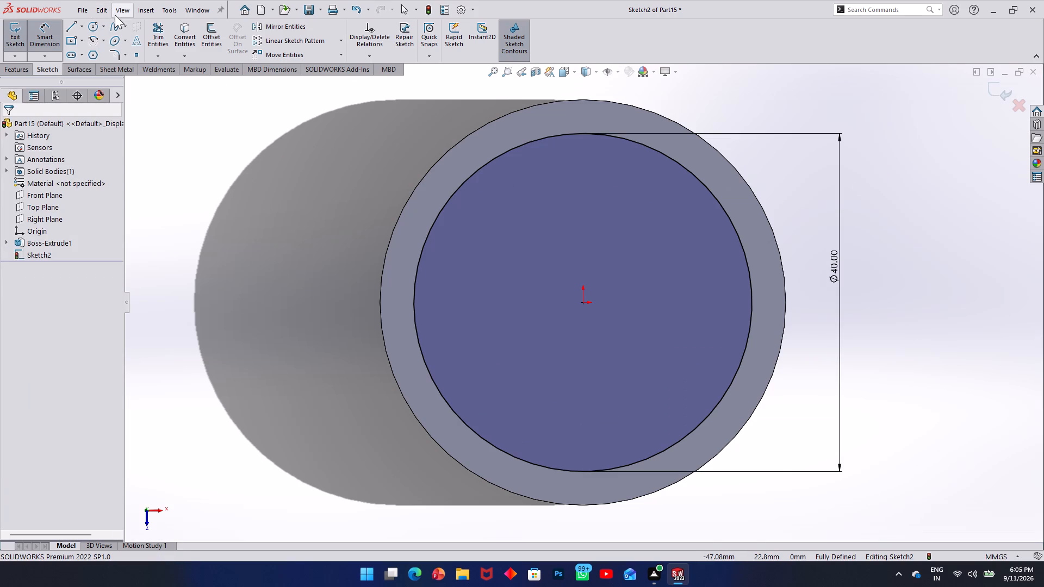
click(8, 37)
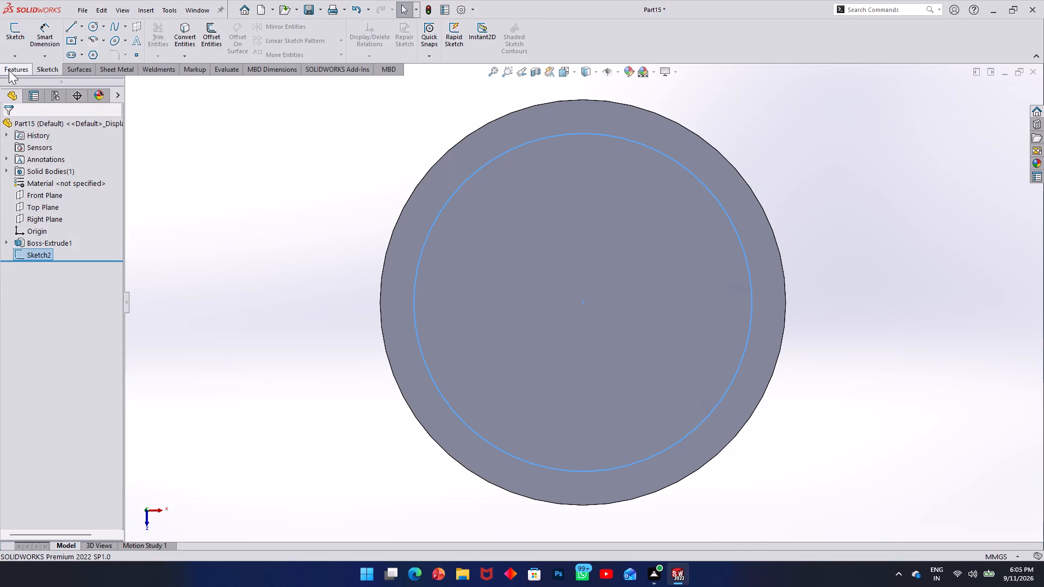
Examine the cylinder's top face and its concentric circle sketch from different angles.
middle_drag(462, 246, 394, 302)
scroll(428, 276, up, 1)
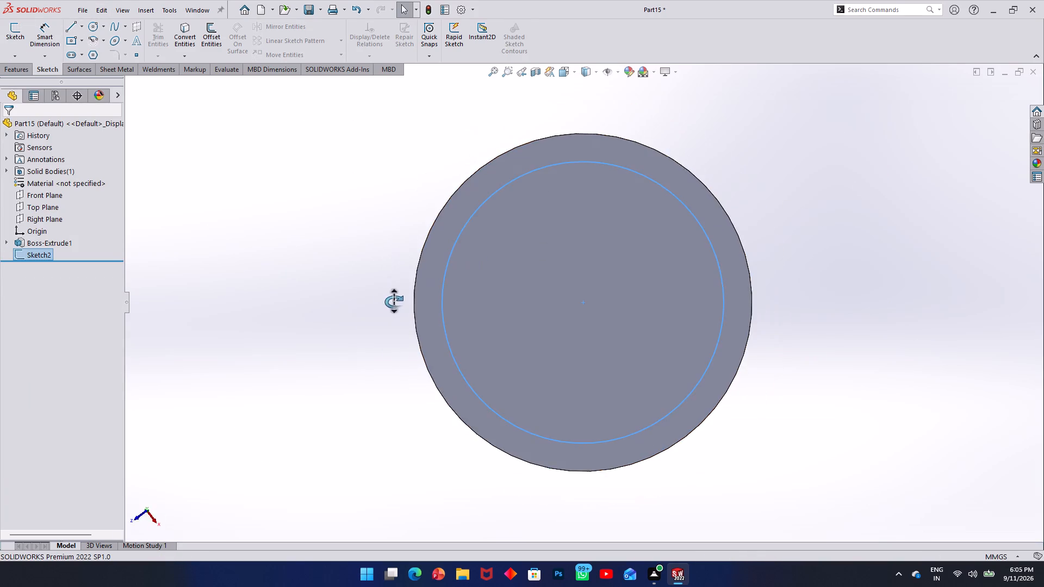
middle_drag(394, 302, 358, 327)
scroll(430, 279, up, 4)
middle_drag(525, 213, 516, 336)
scroll(516, 336, up, 1)
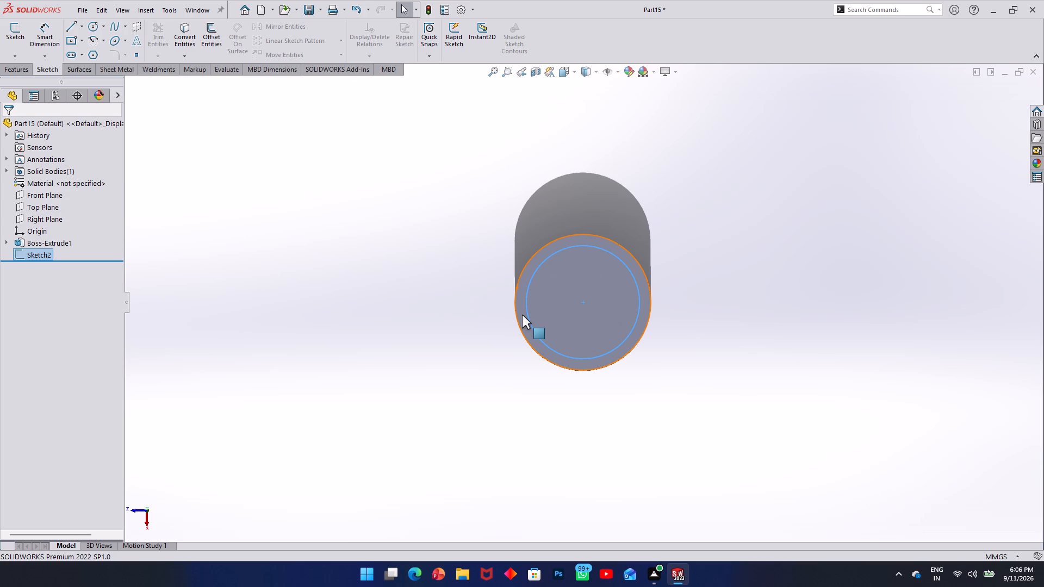
click(522, 315)
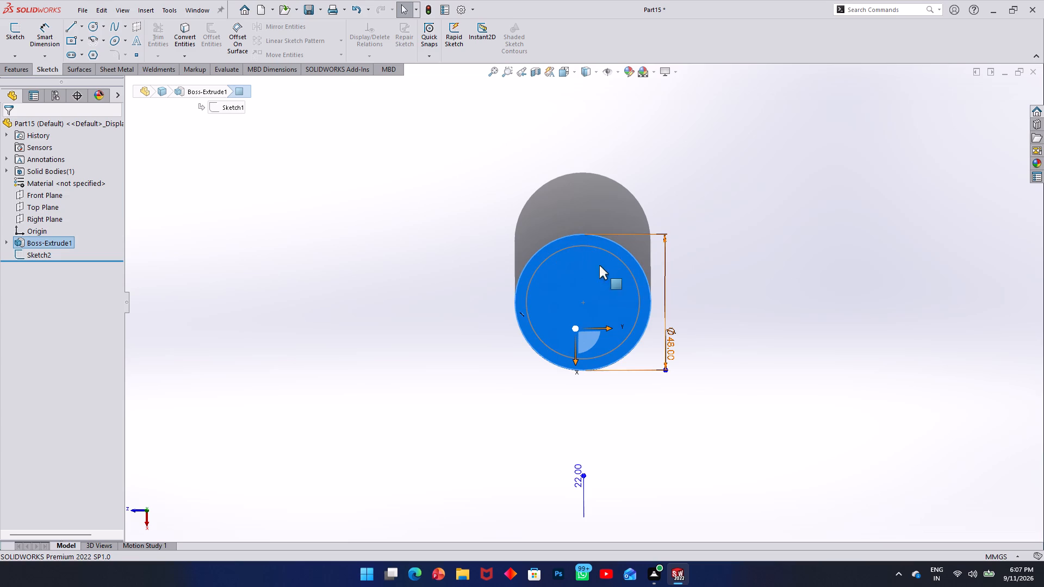
middle_drag(677, 290, 680, 247)
scroll(680, 247, down, 1)
scroll(636, 275, down, 3)
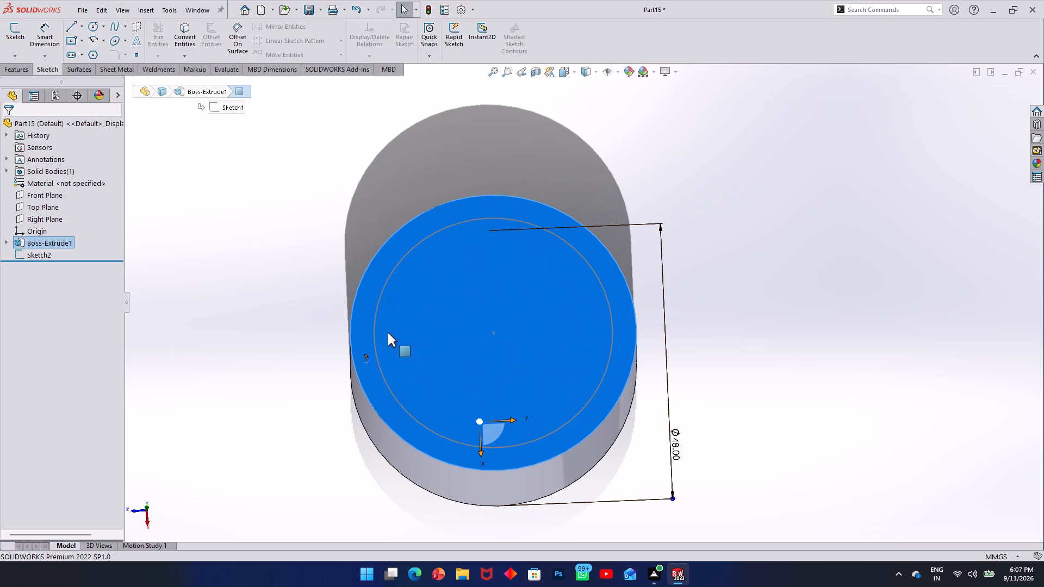
Examine the cylinder's top face and its concentric circle sketch from several angles and distances.
middle_drag(517, 344, 408, 325)
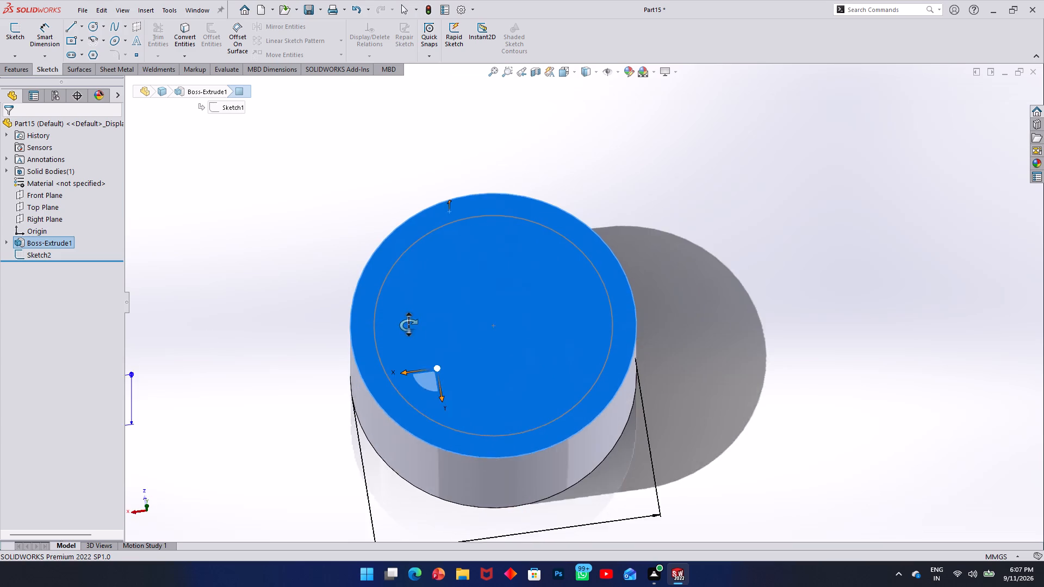
middle_drag(408, 325, 408, 295)
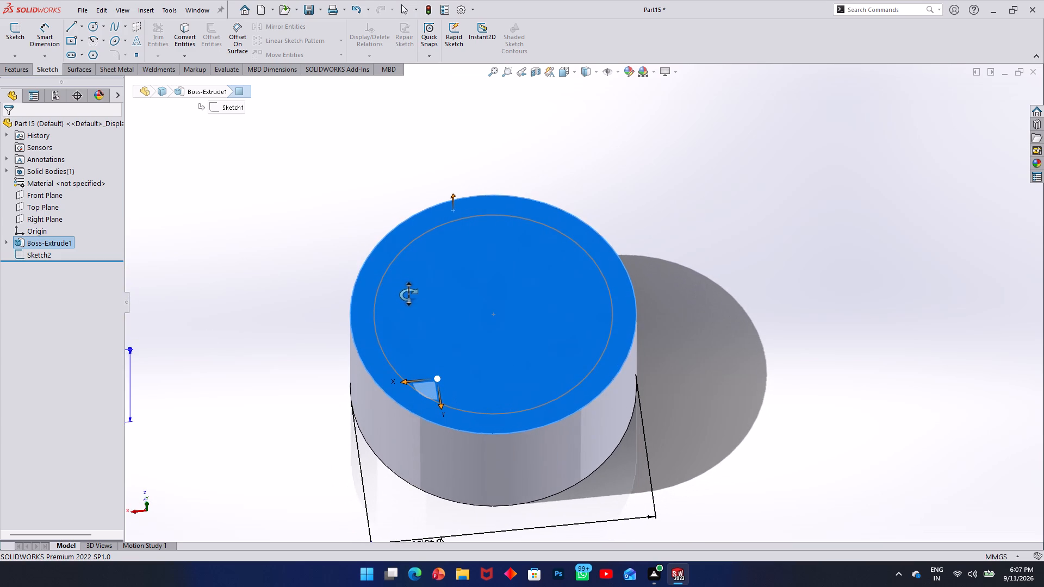
middle_drag(408, 295, 417, 311)
scroll(417, 311, up, 1)
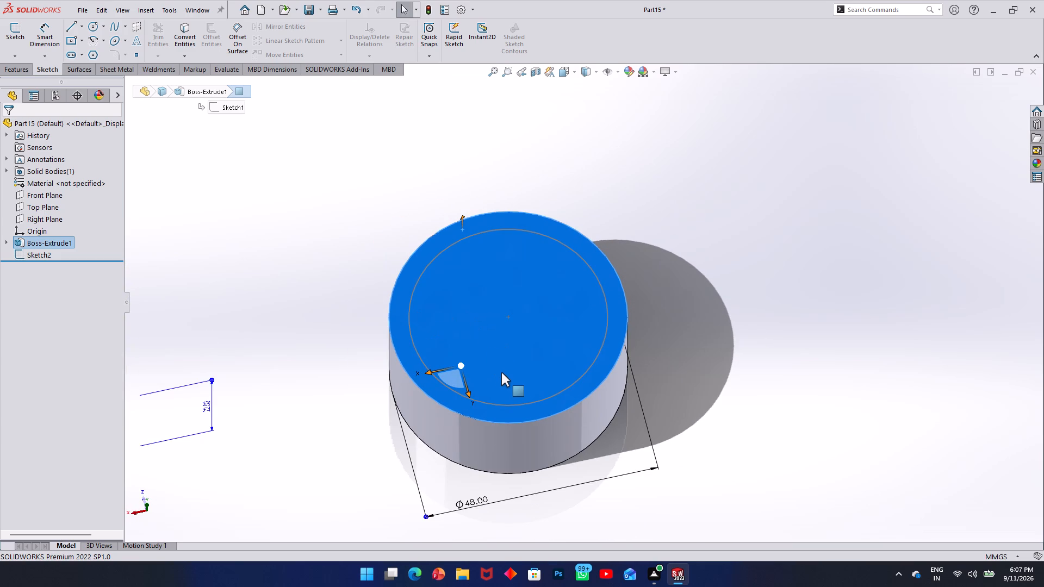
scroll(603, 334, down, 2)
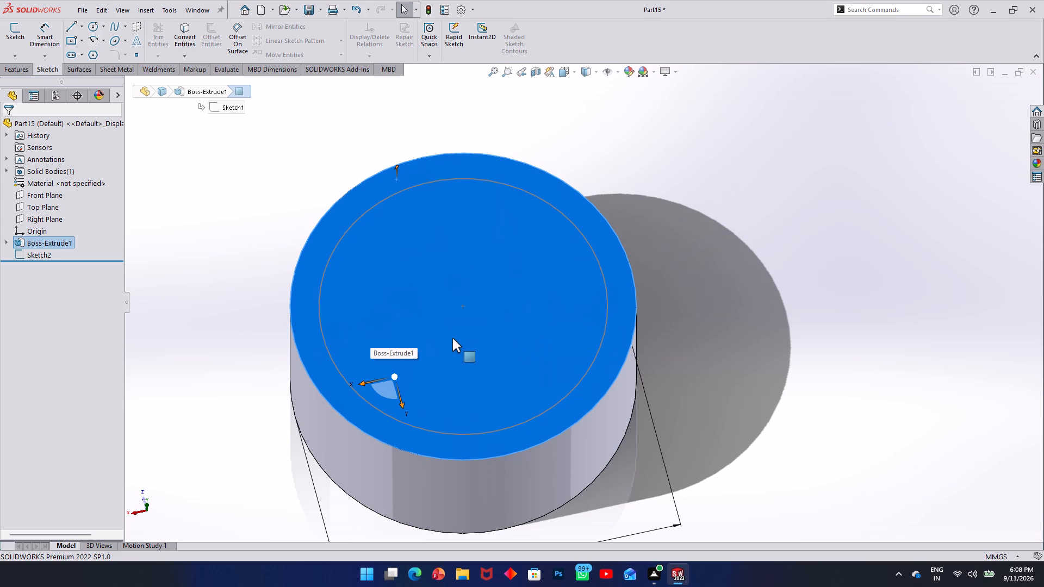
scroll(564, 346, down, 2)
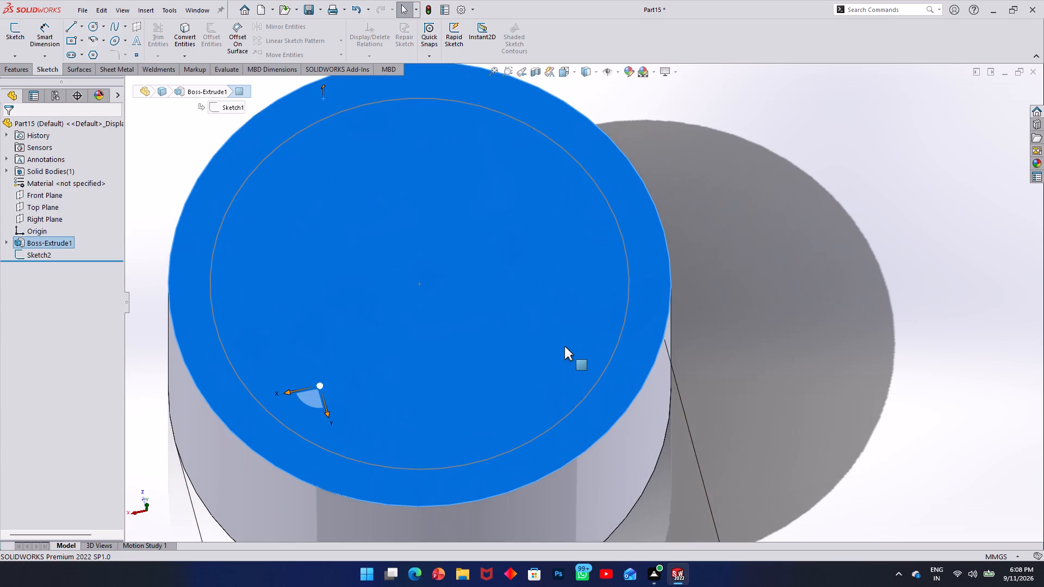
scroll(564, 346, up, 2)
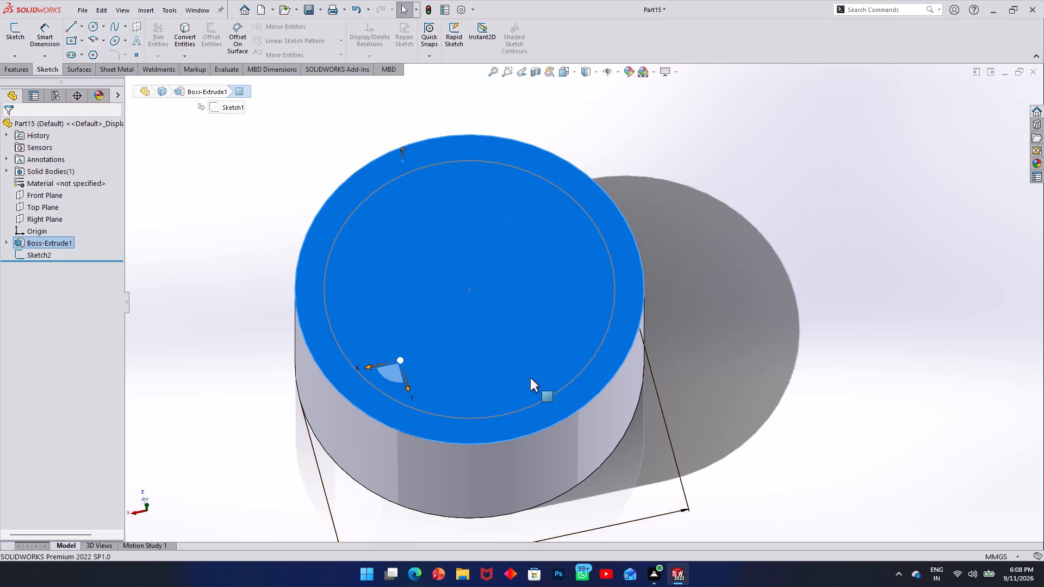
middle_drag(530, 378, 511, 311)
scroll(511, 311, down, 2)
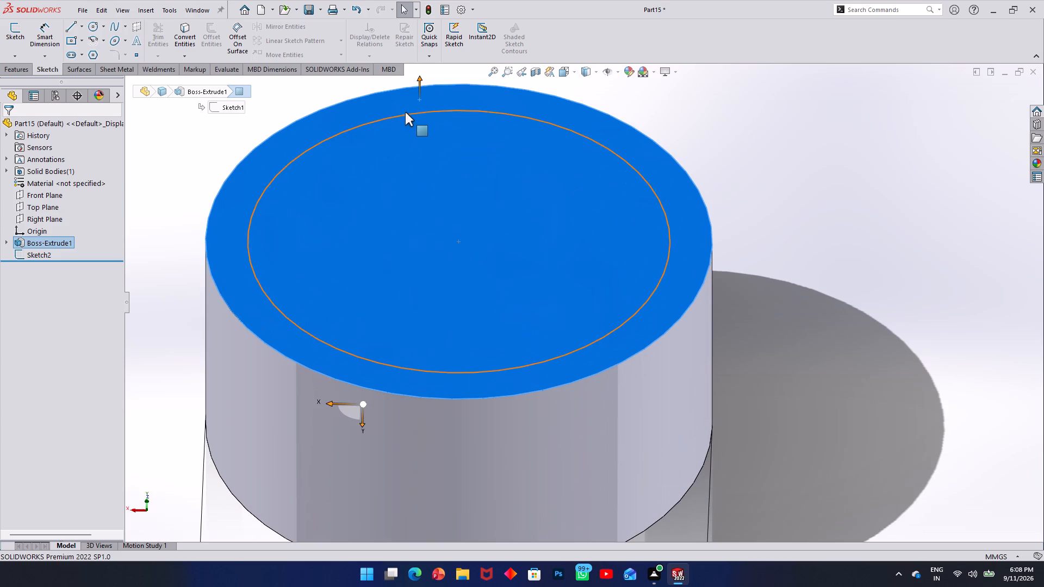
Create a reference plane offset 16 mm from the cylinder's top face, with the offset flipped down into the body.
click(14, 71)
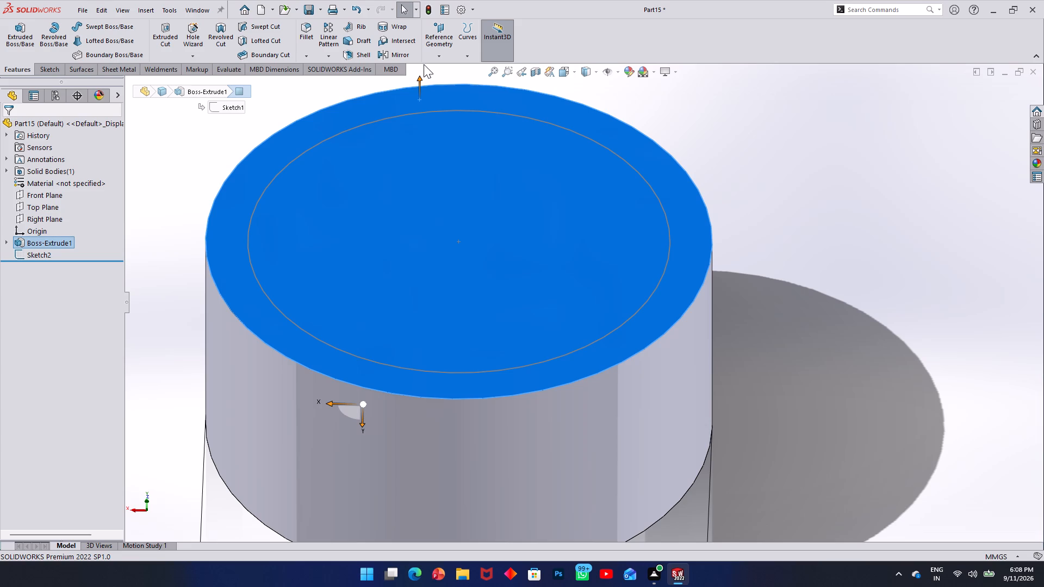
click(437, 54)
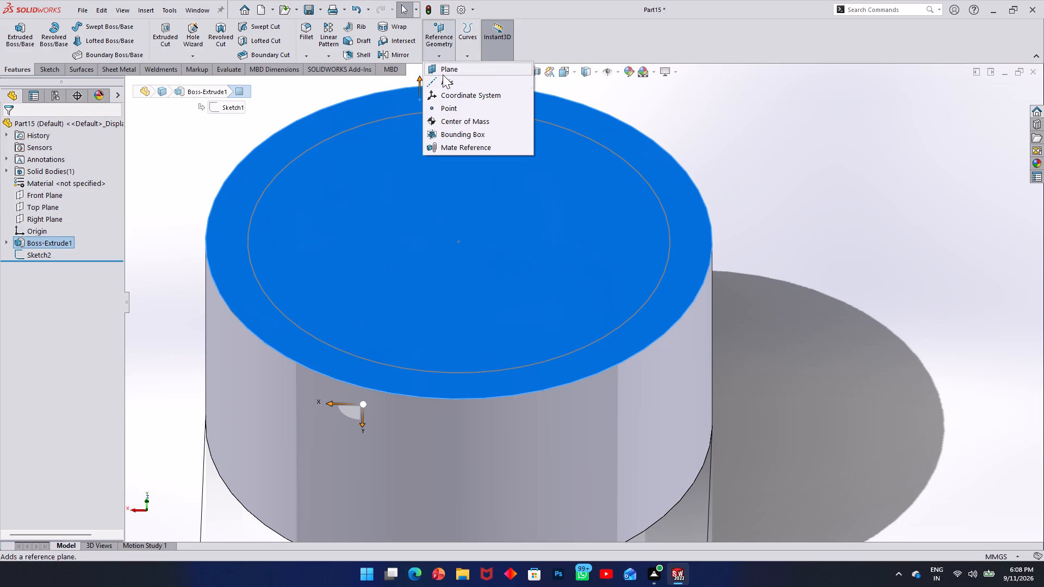
click(443, 71)
scroll(413, 322, up, 3)
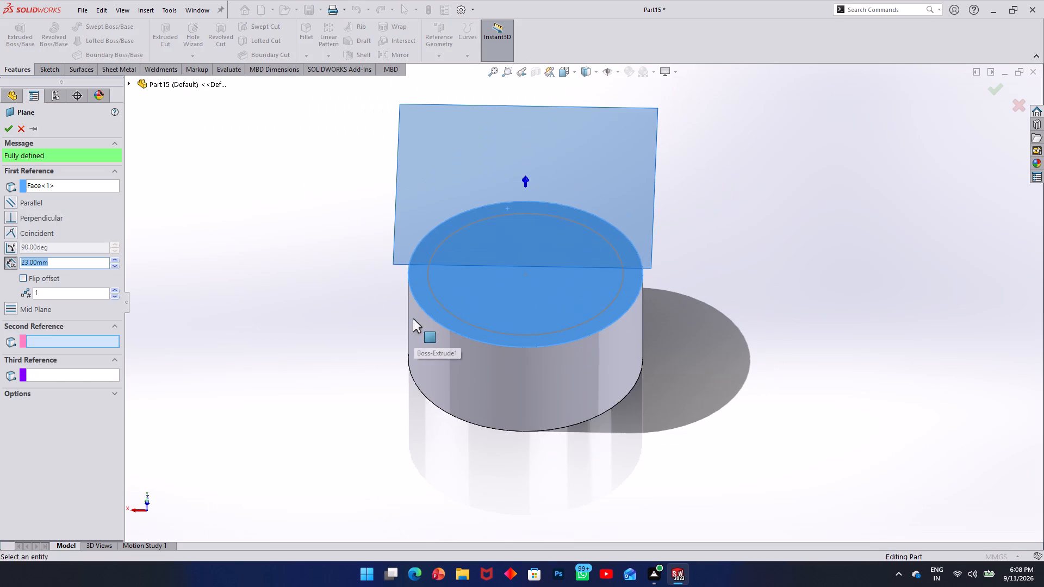
click(21, 277)
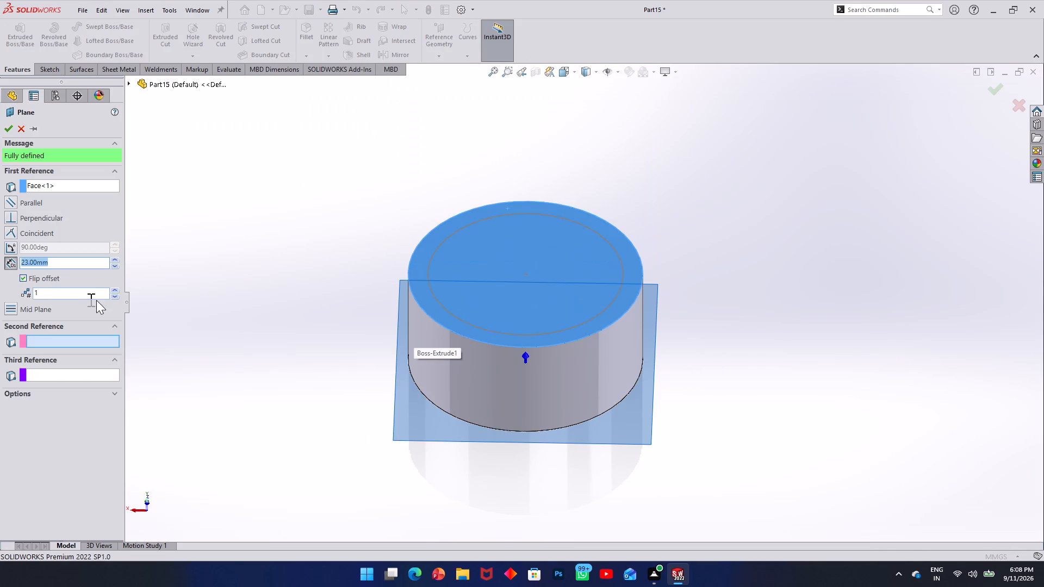
scroll(97, 300, up, 3)
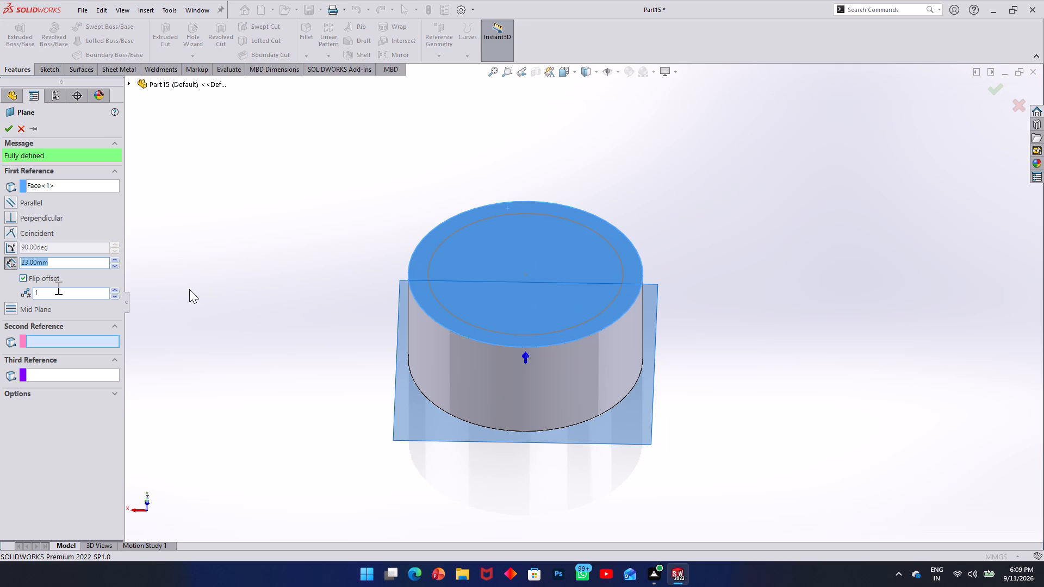
text(16)
key(Return)
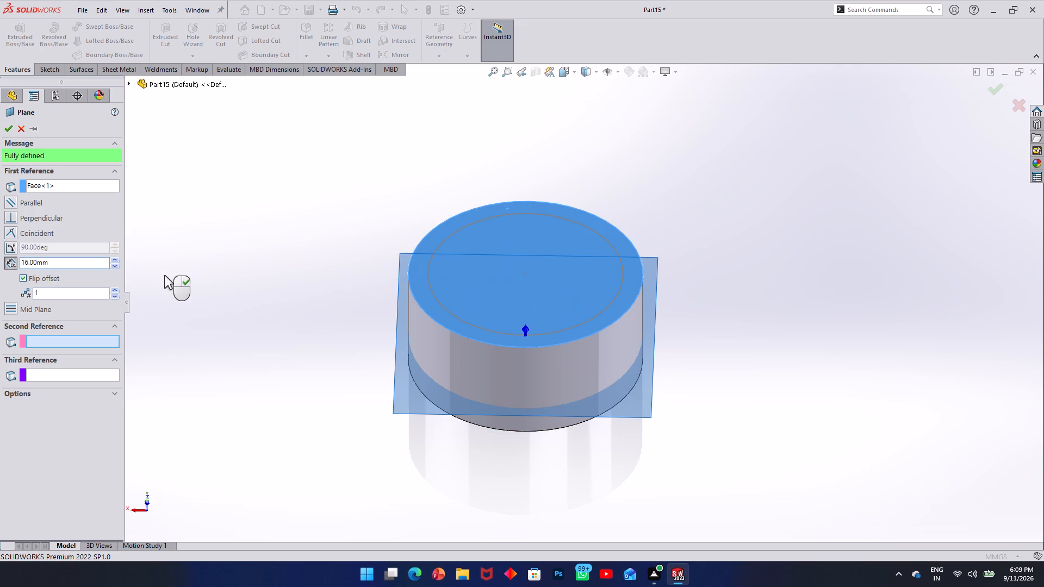
click(10, 132)
On the new offset plane, sketch a circle centred on the origin with a 20 mm diameter and exit the sketch.
middle_drag(547, 372, 487, 202)
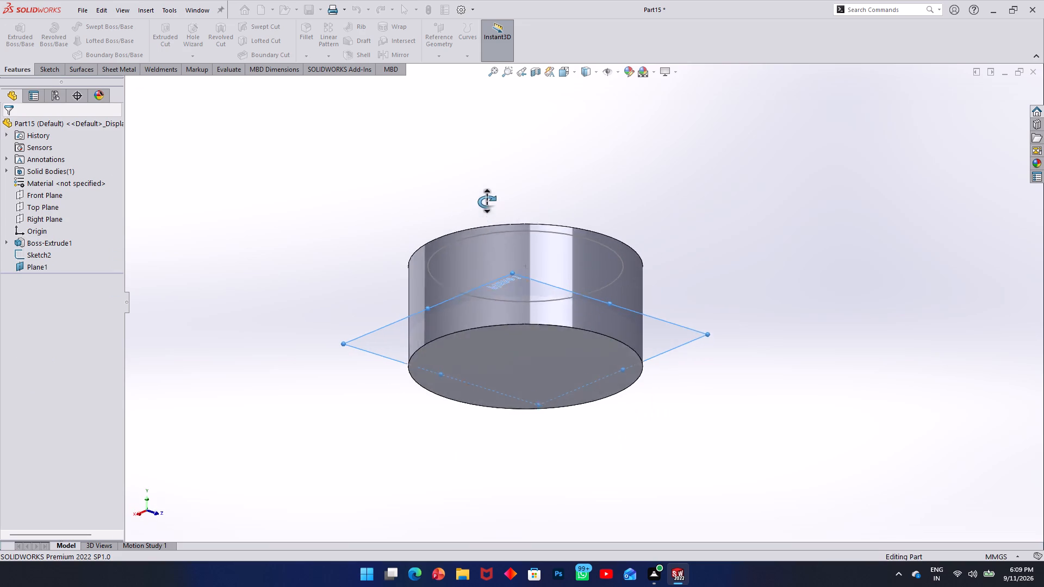
middle_drag(487, 202, 487, 201)
click(535, 289)
click(294, 255)
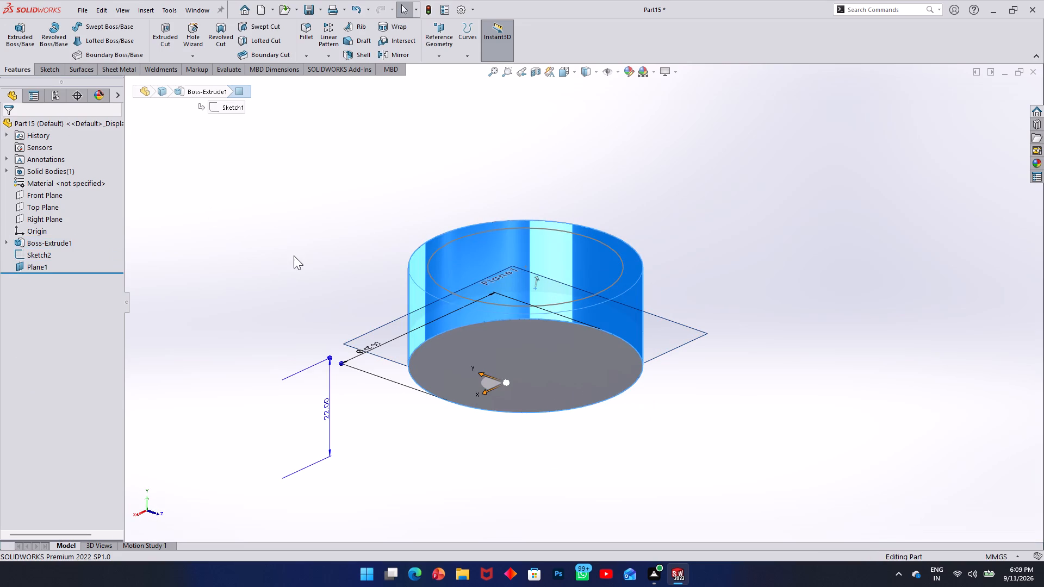
click(38, 267)
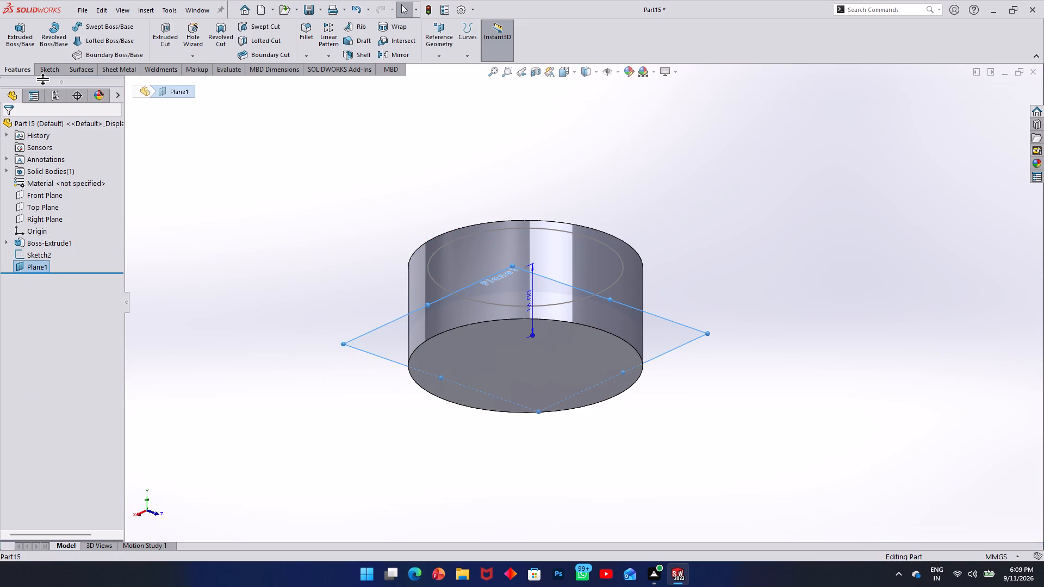
click(46, 75)
click(5, 38)
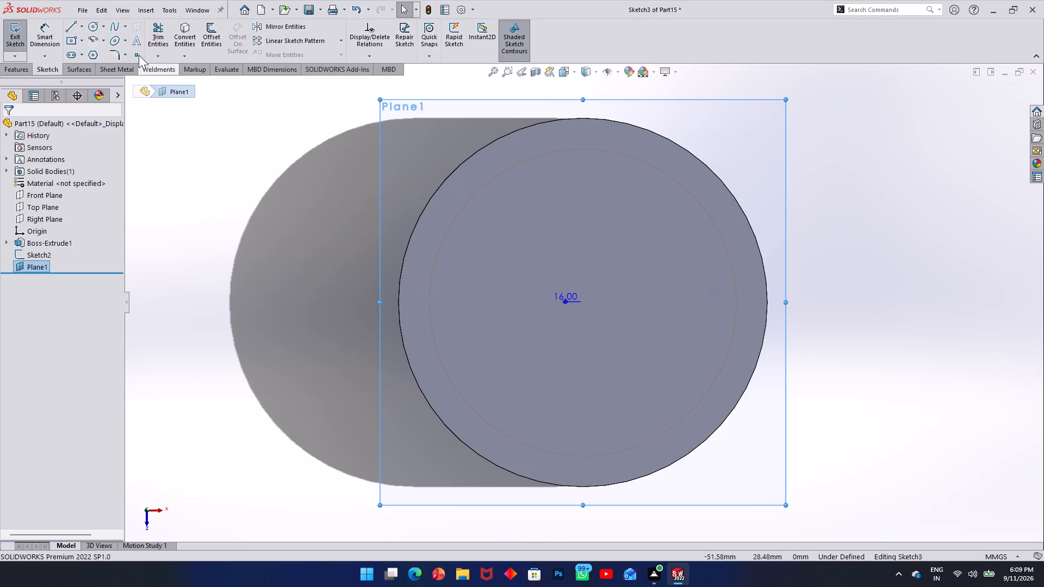
click(89, 27)
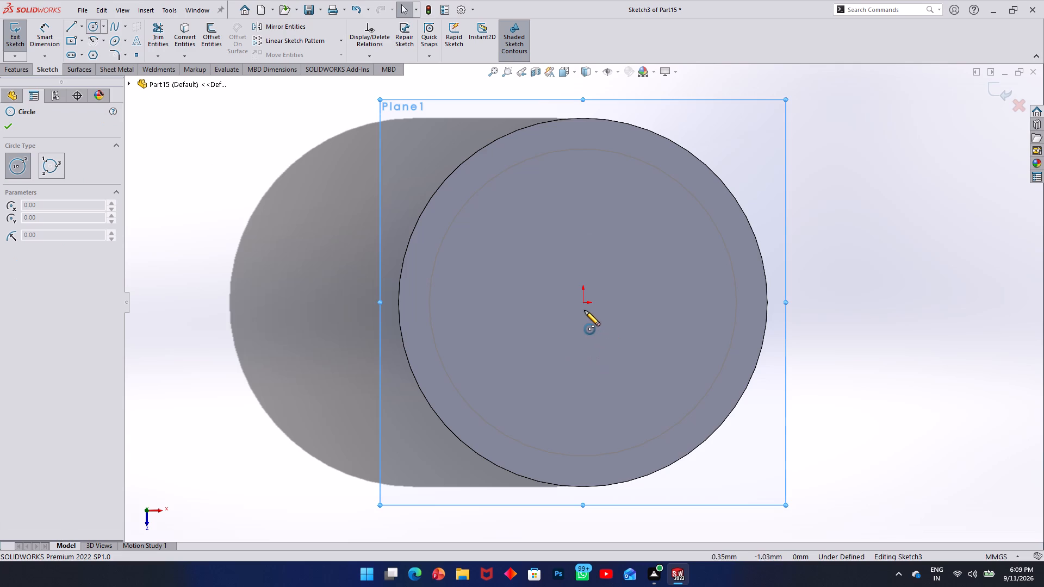
click(582, 302)
drag(692, 378, 690, 373)
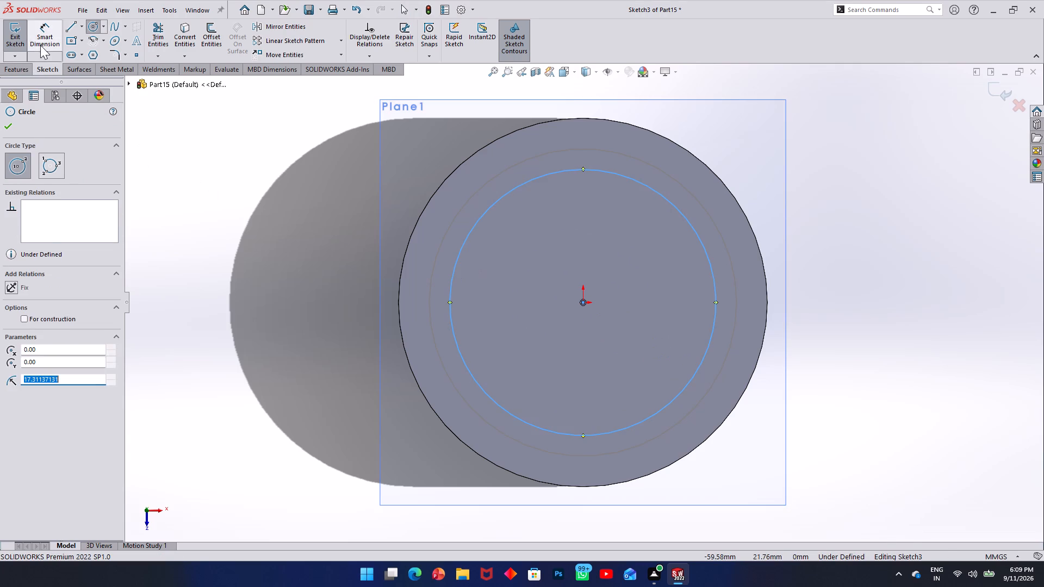
click(40, 43)
click(712, 267)
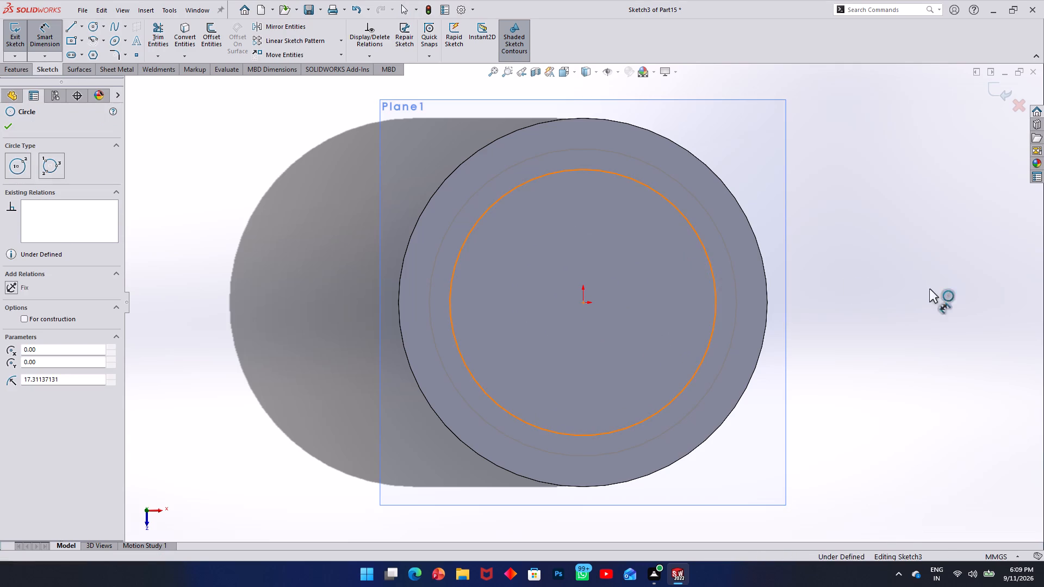
click(932, 295)
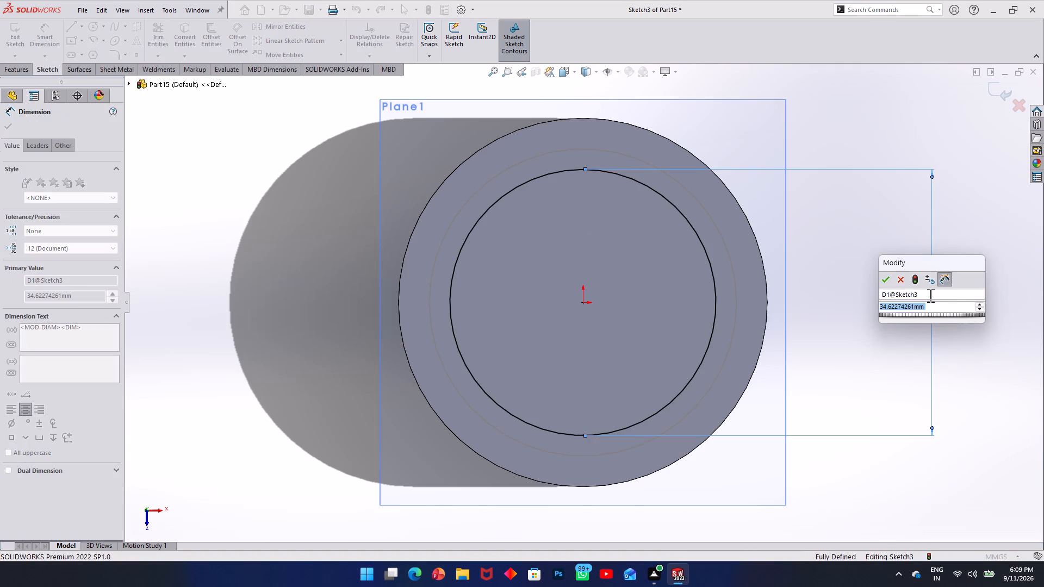
text(20)
key(Return)
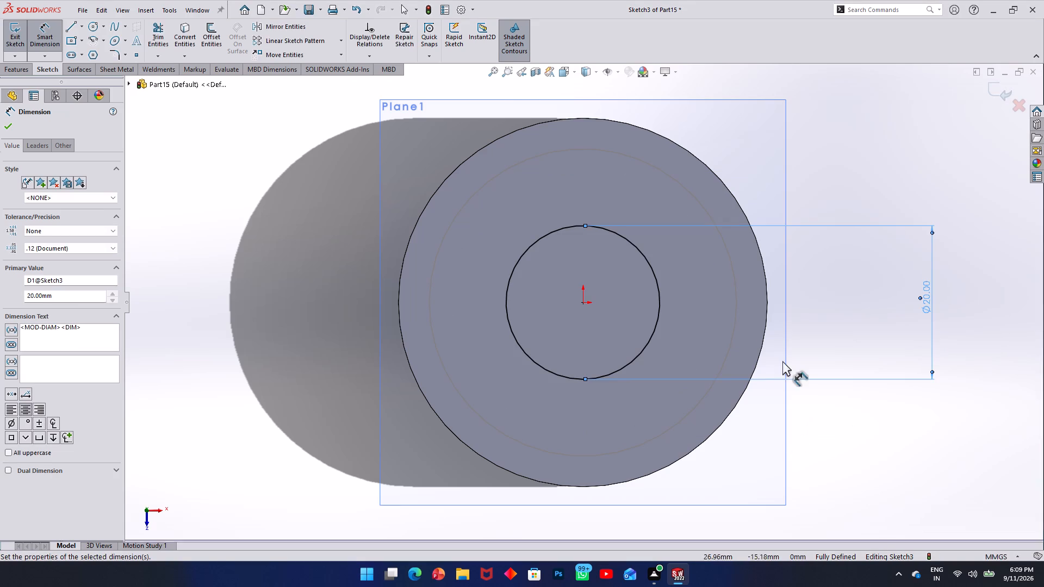
click(13, 41)
Create a Lofted Cut from the 40 mm circle on the top face to the 20 mm circle on the offset plane.
click(12, 72)
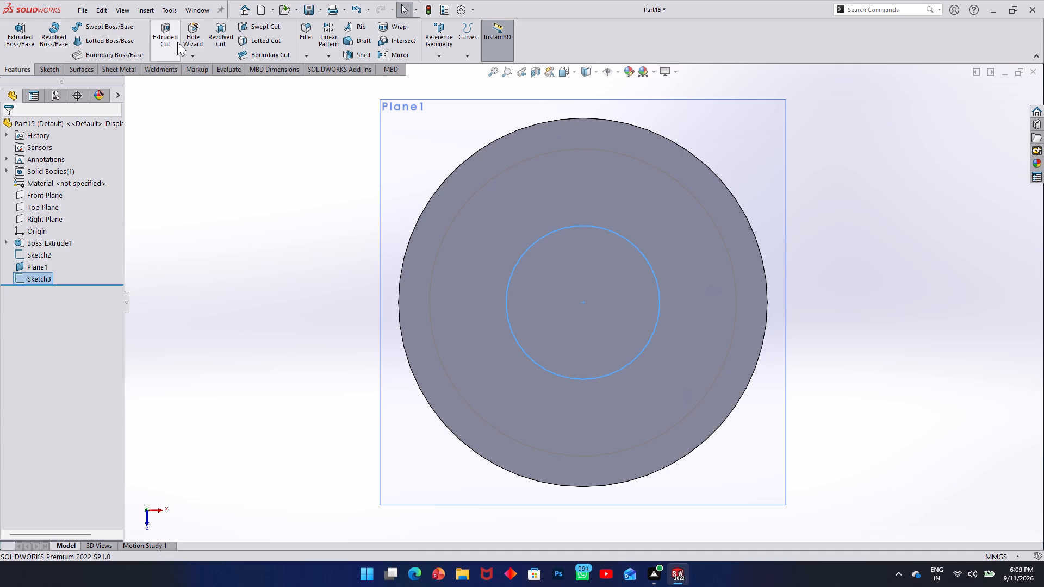
click(269, 42)
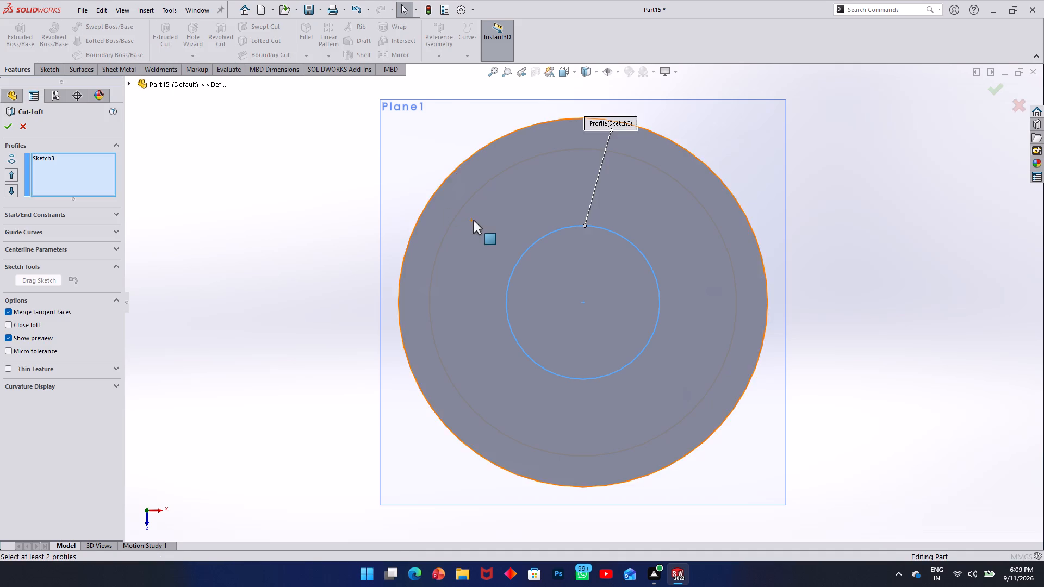
middle_drag(469, 218, 439, 171)
scroll(482, 193, up, 3)
middle_drag(507, 210, 499, 98)
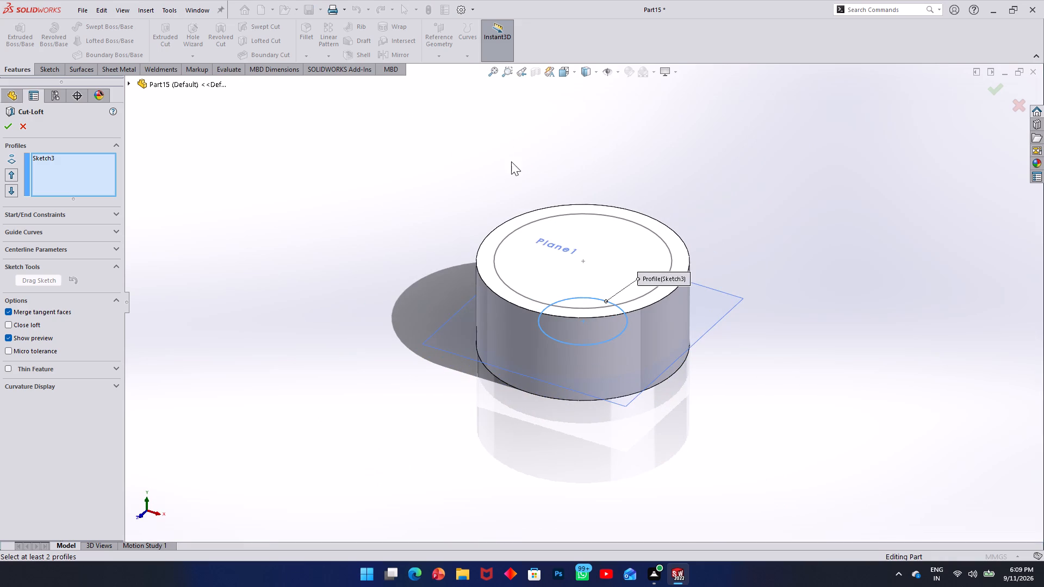
right_click(42, 157)
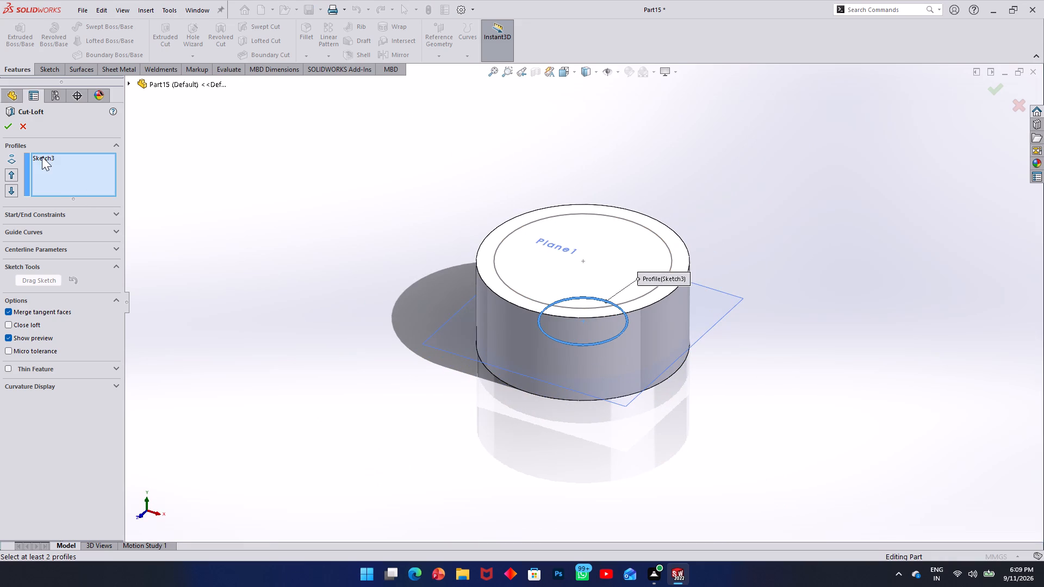
click(89, 169)
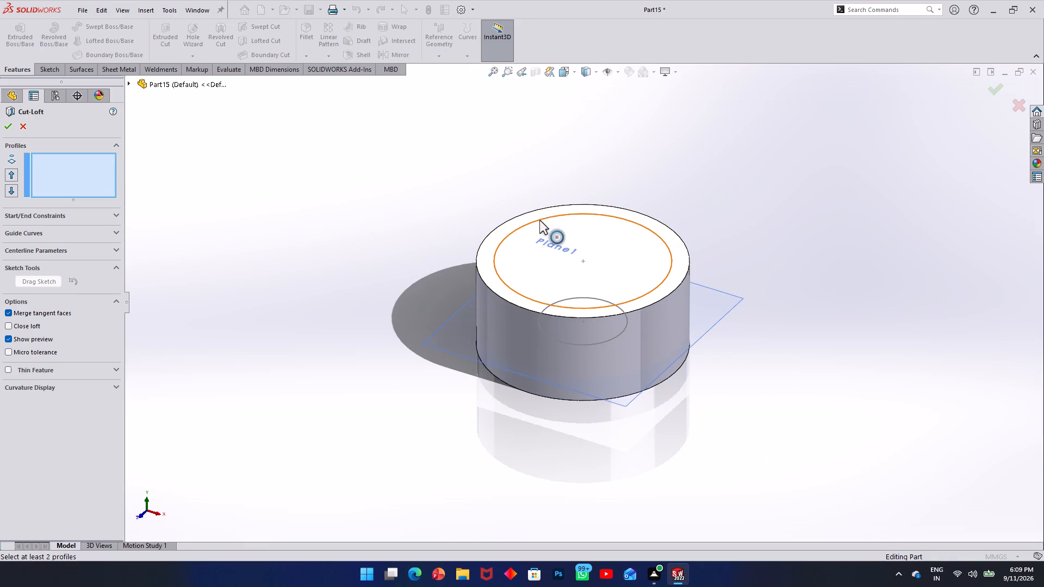
click(539, 220)
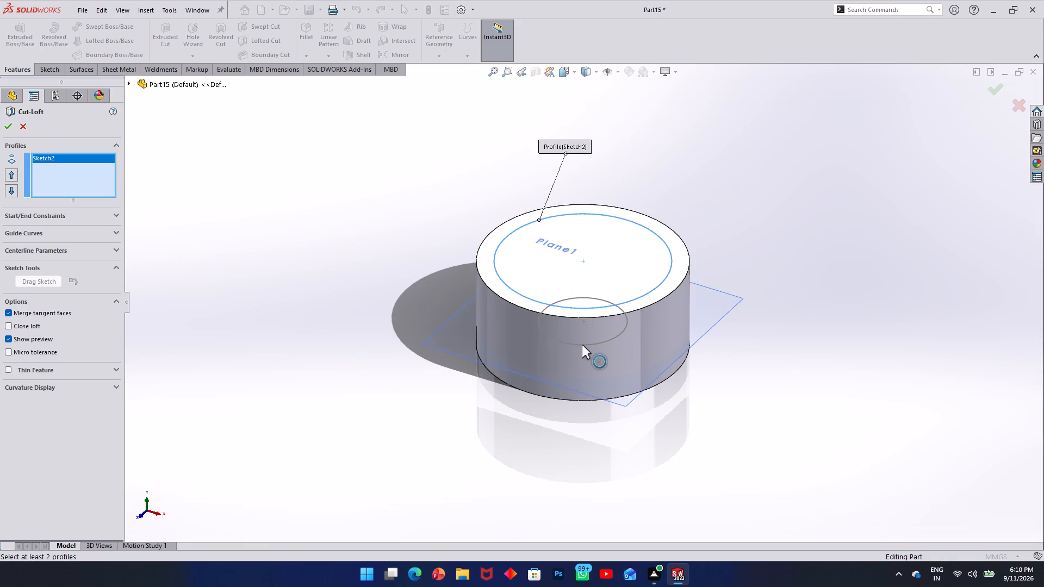
click(582, 345)
click(8, 128)
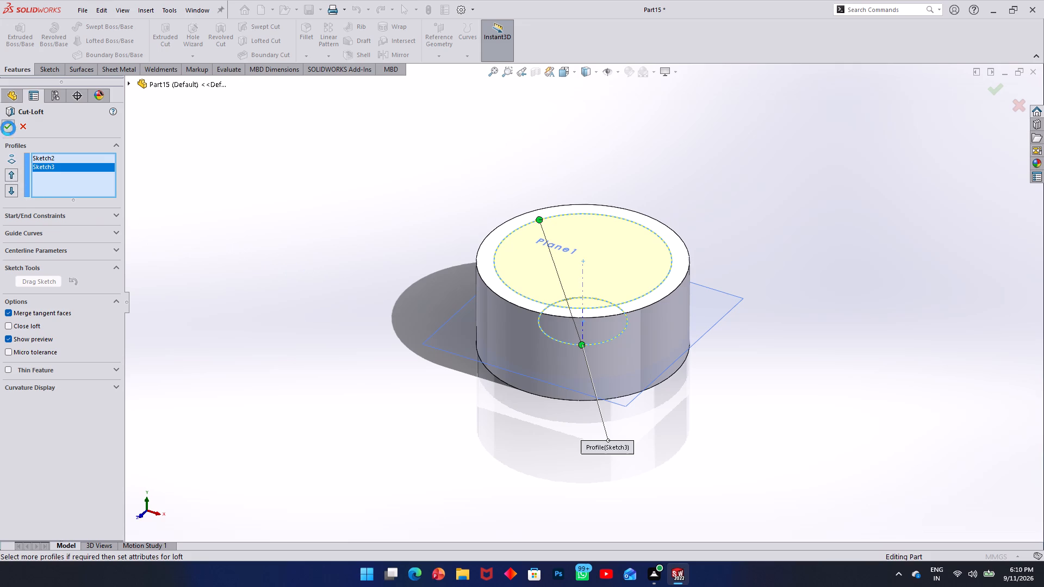
Inspect the lofted recess from above and from the side, including its inner surface and floor.
scroll(272, 197, up, 3)
middle_drag(518, 230, 505, 371)
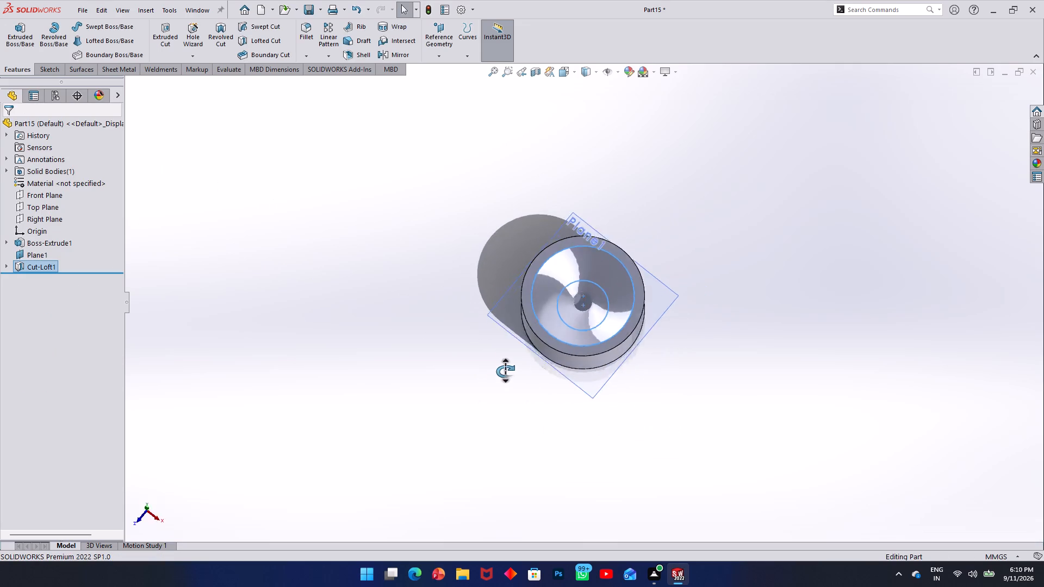
middle_drag(505, 371, 504, 379)
scroll(585, 297, down, 4)
scroll(580, 270, up, 1)
middle_drag(576, 264, 501, 138)
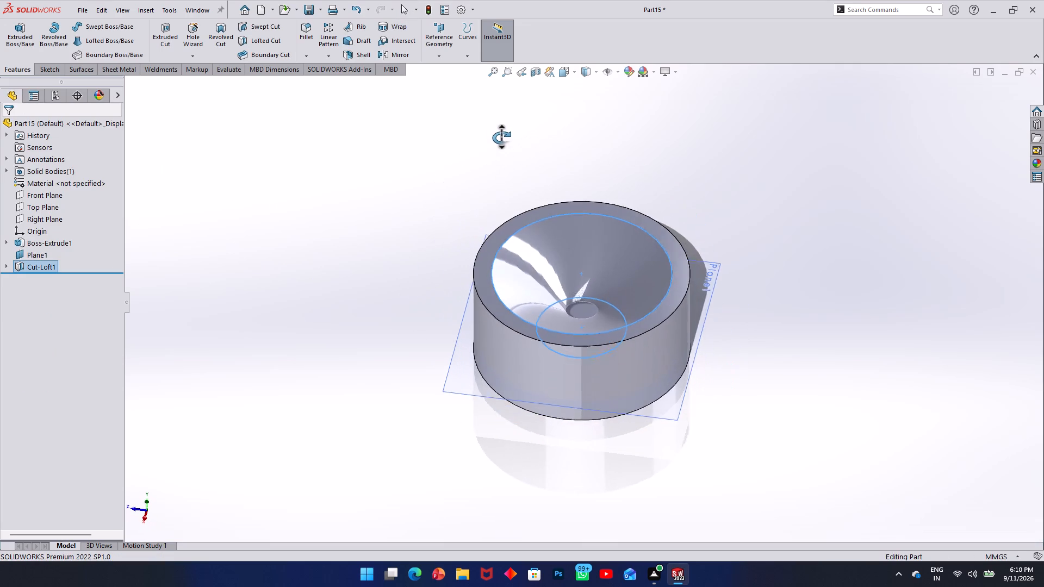
middle_drag(501, 138, 624, 360)
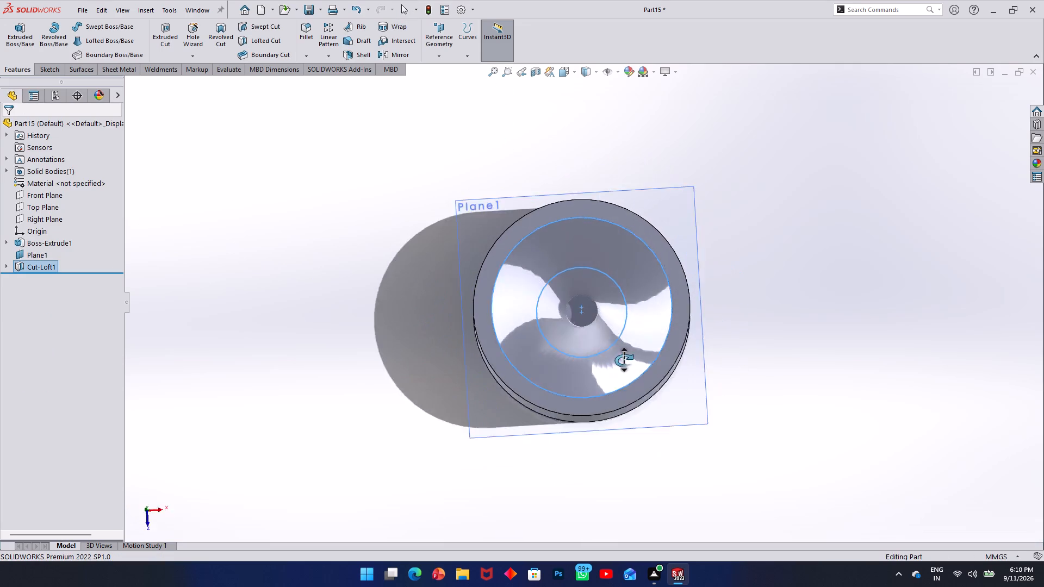
middle_drag(624, 360, 533, 247)
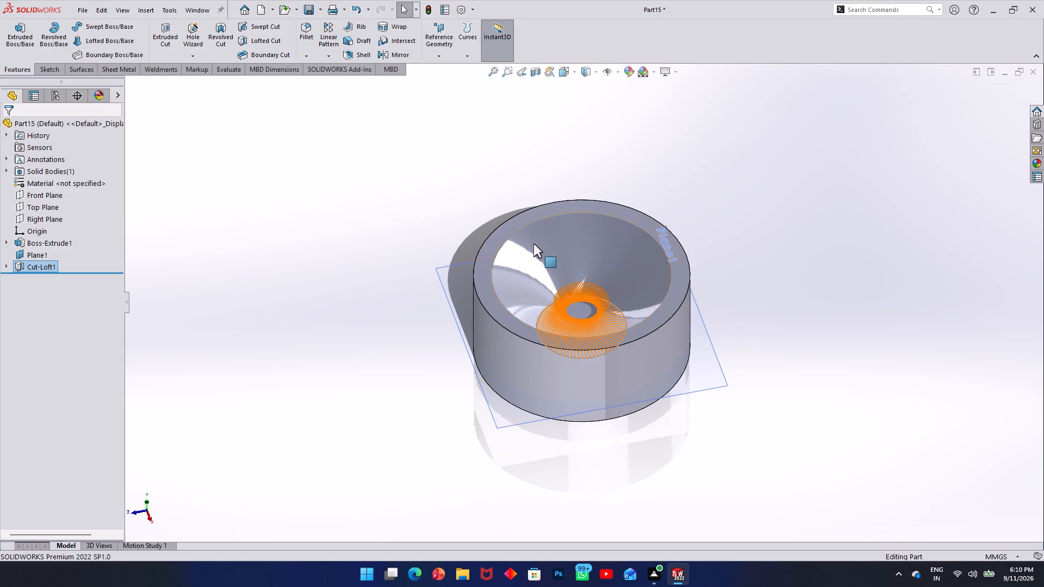
scroll(569, 301, down, 3)
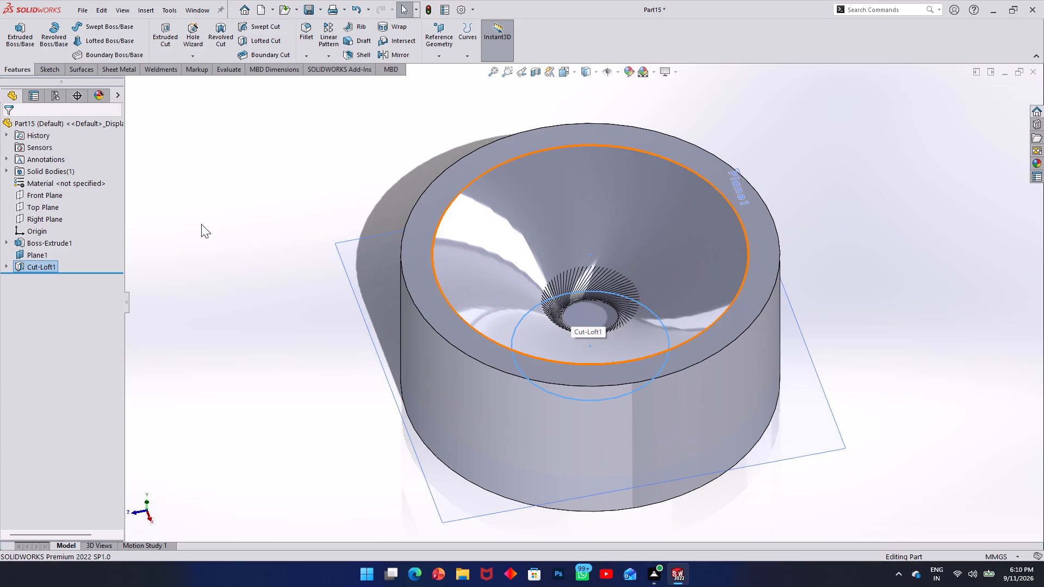
Redefine the lofted cut by clearing its profiles and reselecting Sketch2 and Sketch3 from the feature tree.
right_click(42, 263)
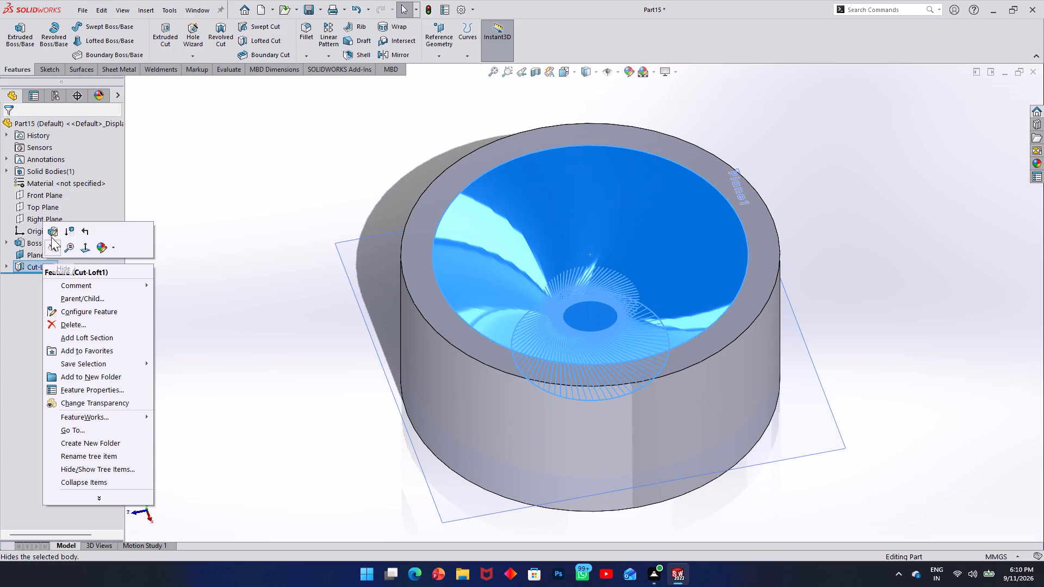
click(51, 232)
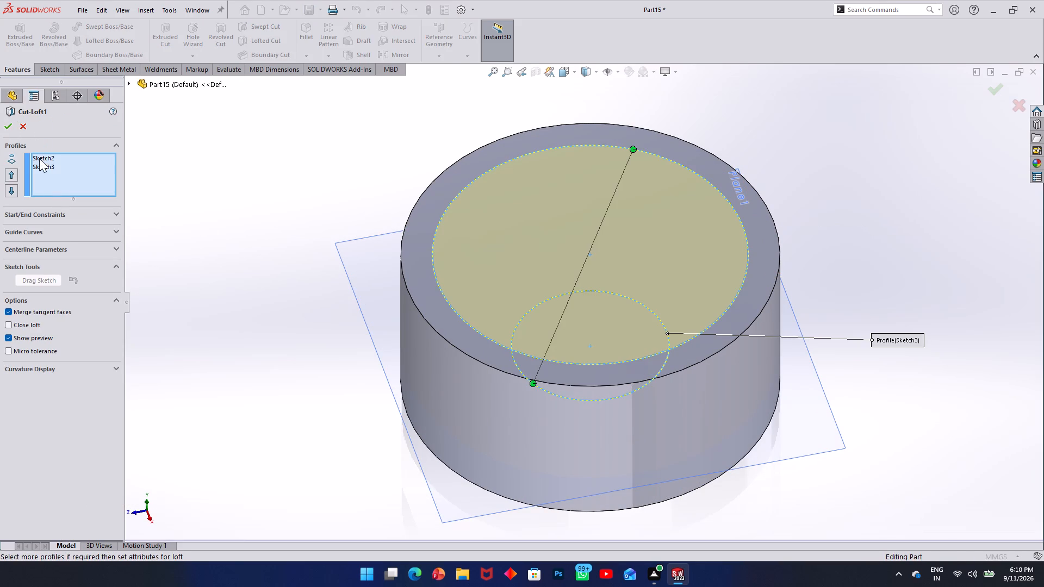
right_click(52, 164)
click(77, 174)
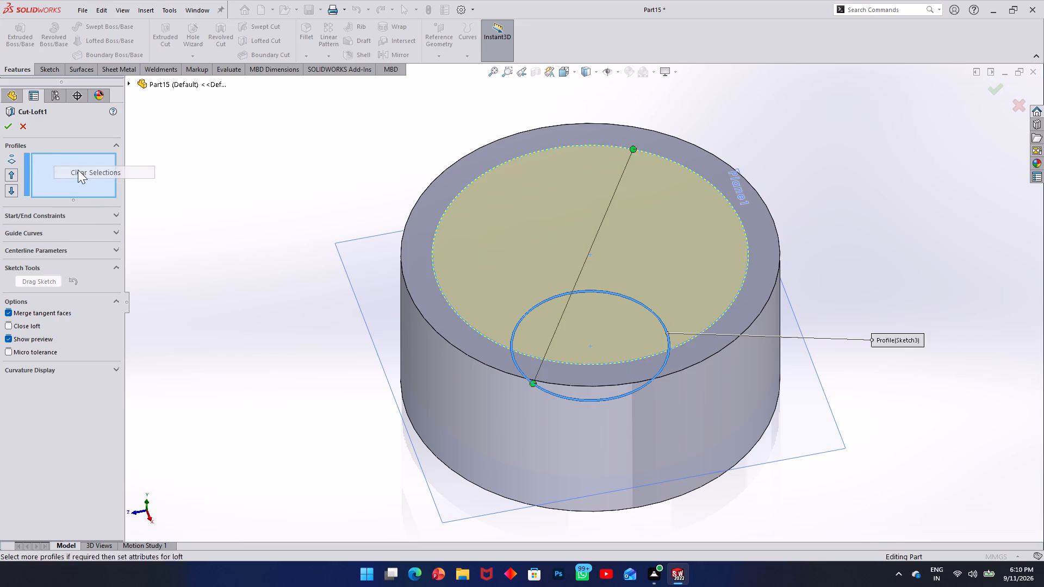
click(130, 82)
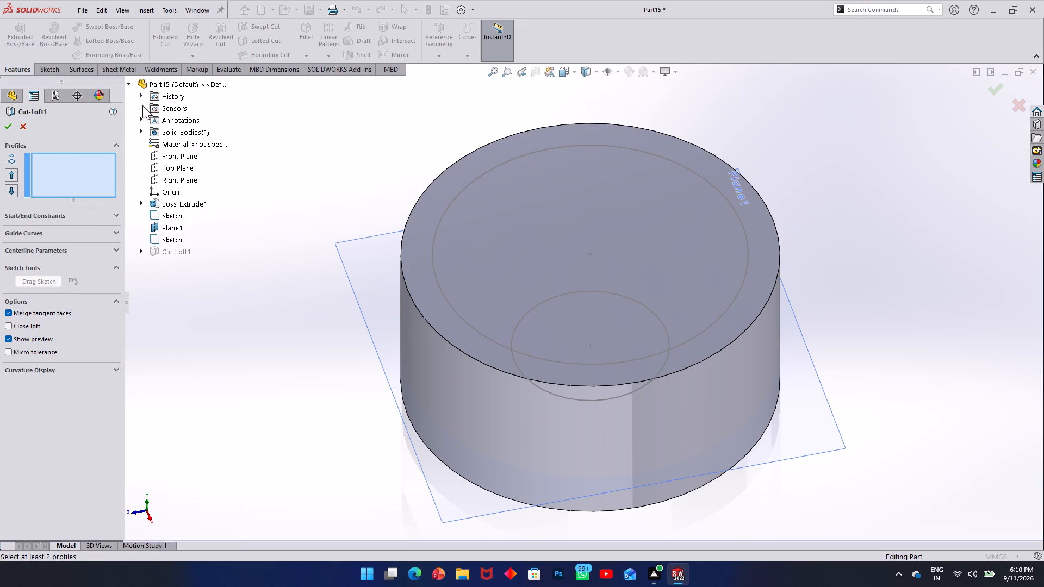
click(171, 217)
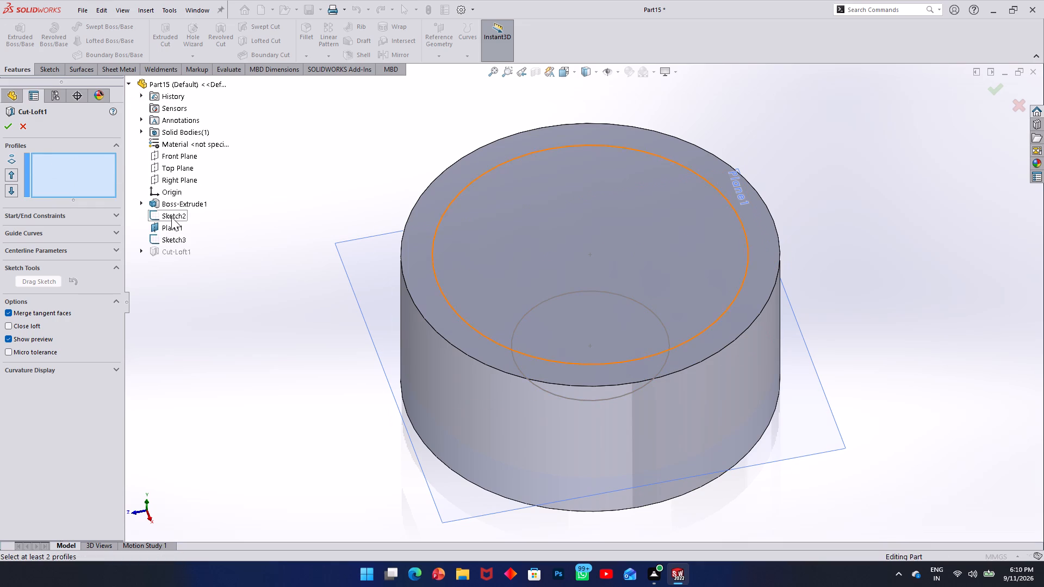
click(176, 241)
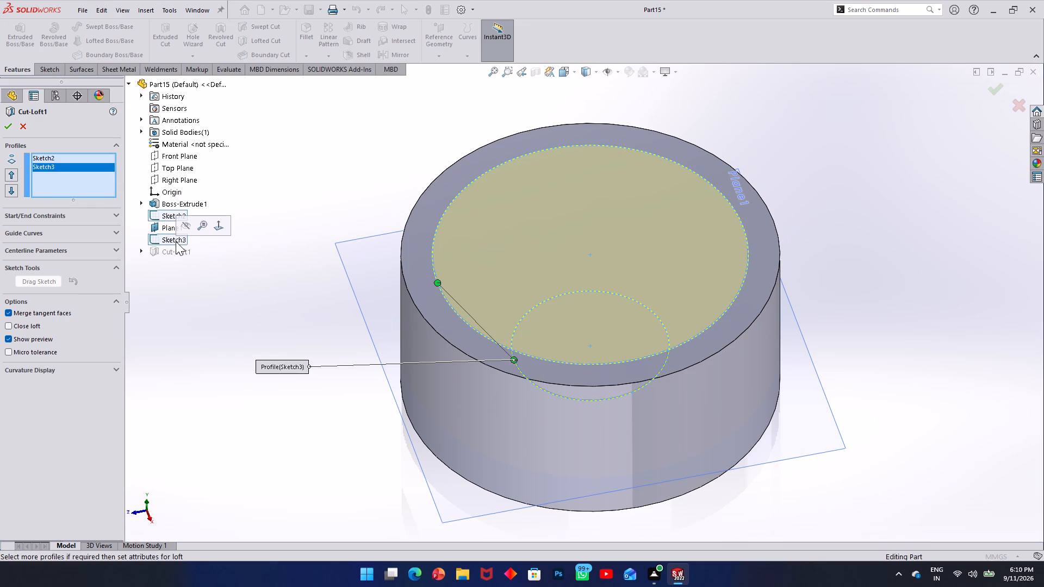
click(8, 124)
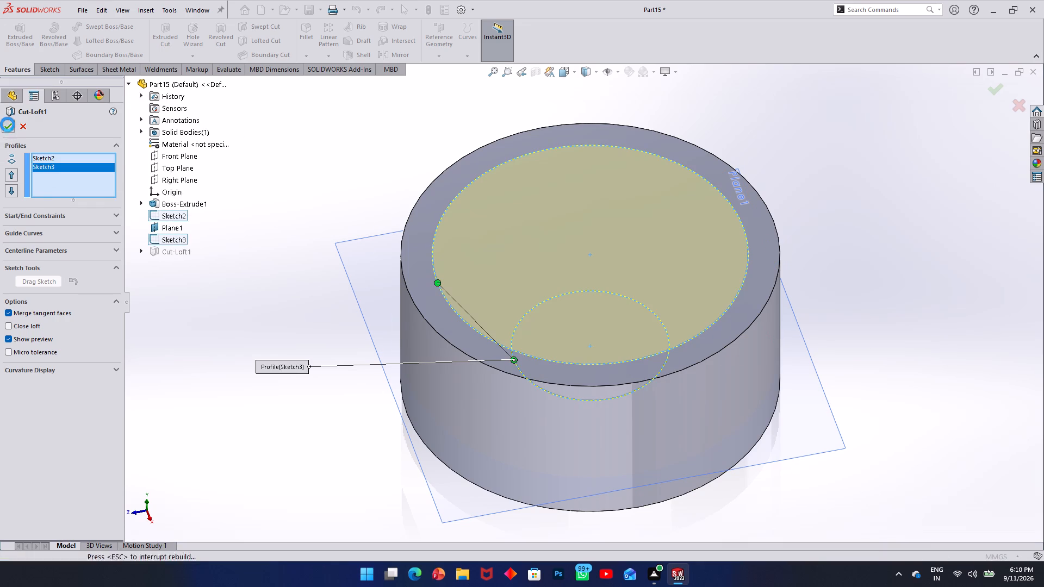
Inspect the redefined tapered recess, checking its inner wall and flat floor from several angles.
middle_drag(465, 218, 457, 234)
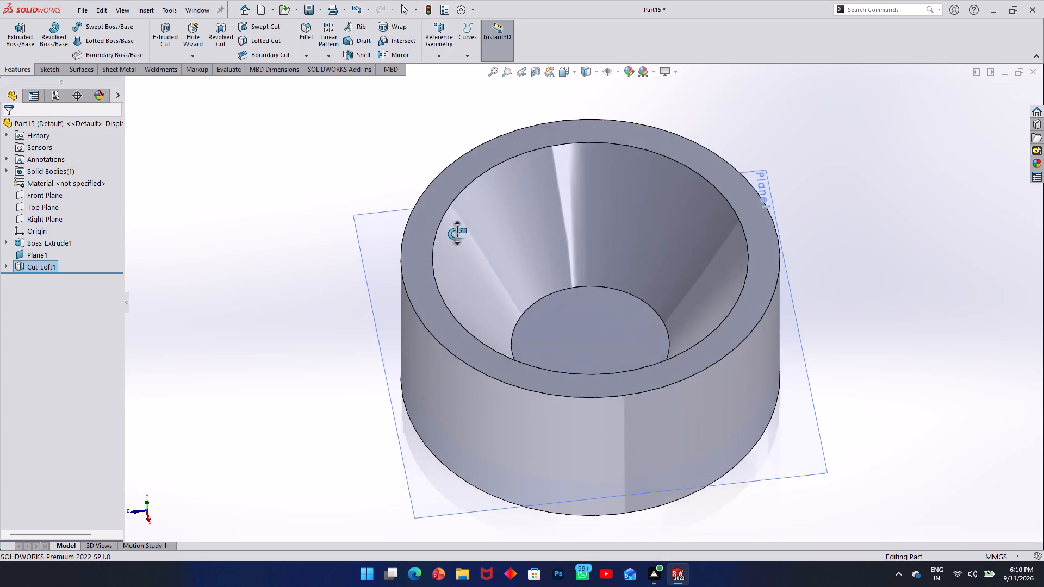
scroll(457, 232, up, 1)
middle_drag(457, 234, 443, 141)
scroll(510, 214, down, 3)
scroll(515, 213, up, 3)
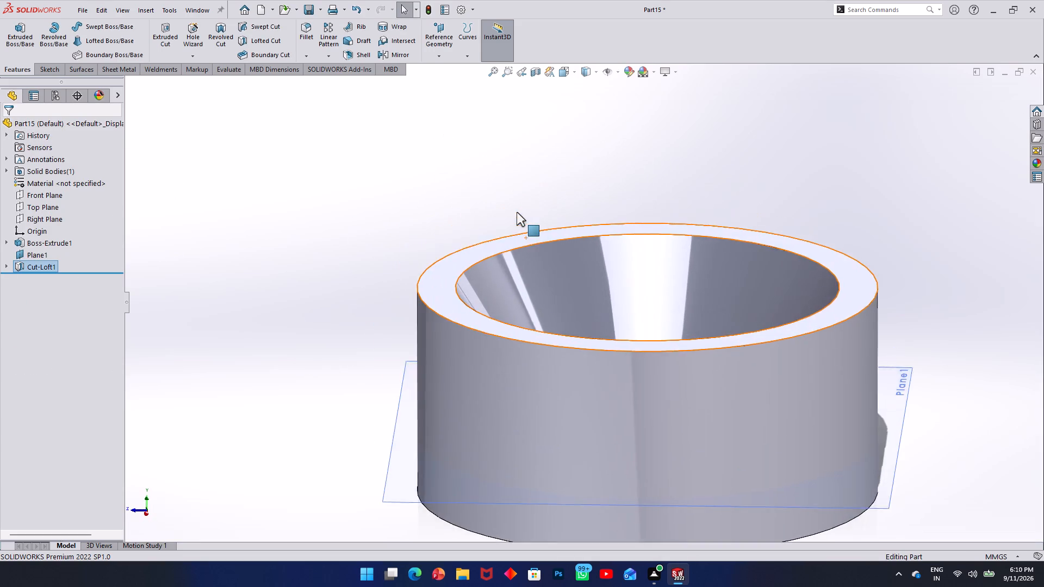
scroll(517, 212, up, 2)
scroll(580, 251, up, 1)
middle_drag(582, 252, 477, 348)
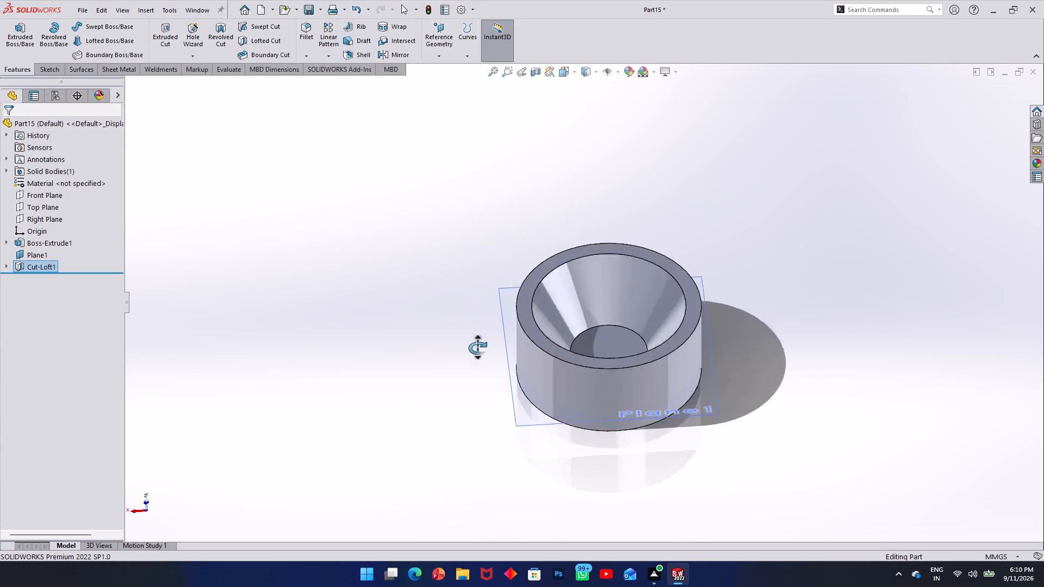
middle_drag(477, 348, 482, 387)
On the recess floor, sketch a circle centred on the origin with a 20 mm diameter and exit the sketch.
click(607, 342)
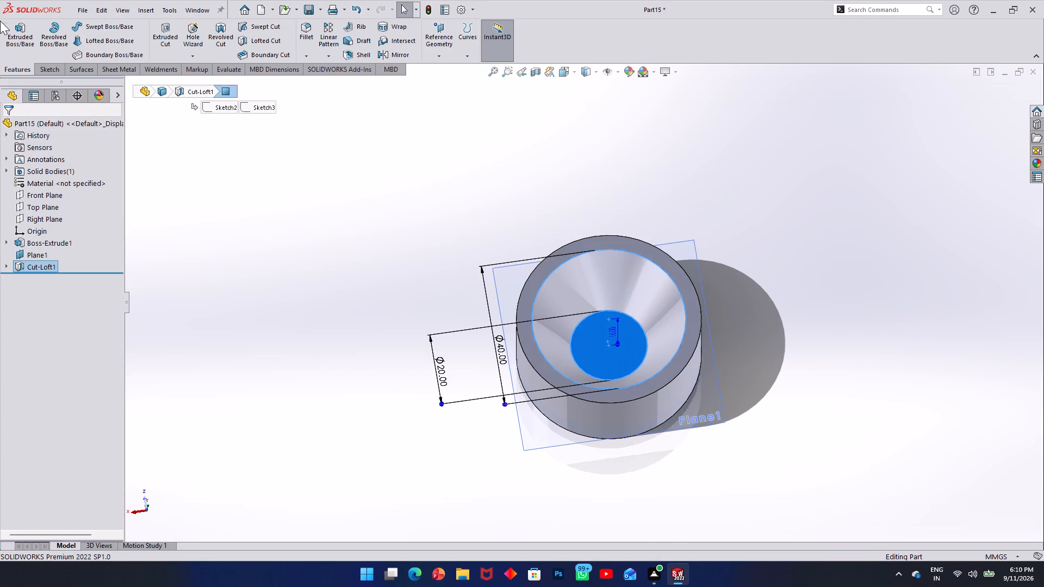
click(52, 66)
click(22, 34)
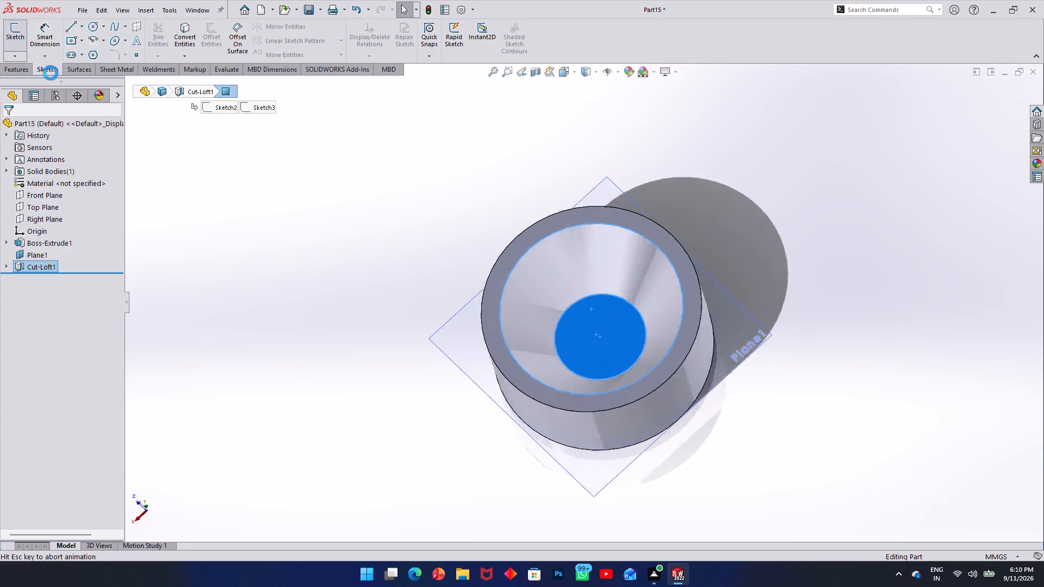
click(96, 29)
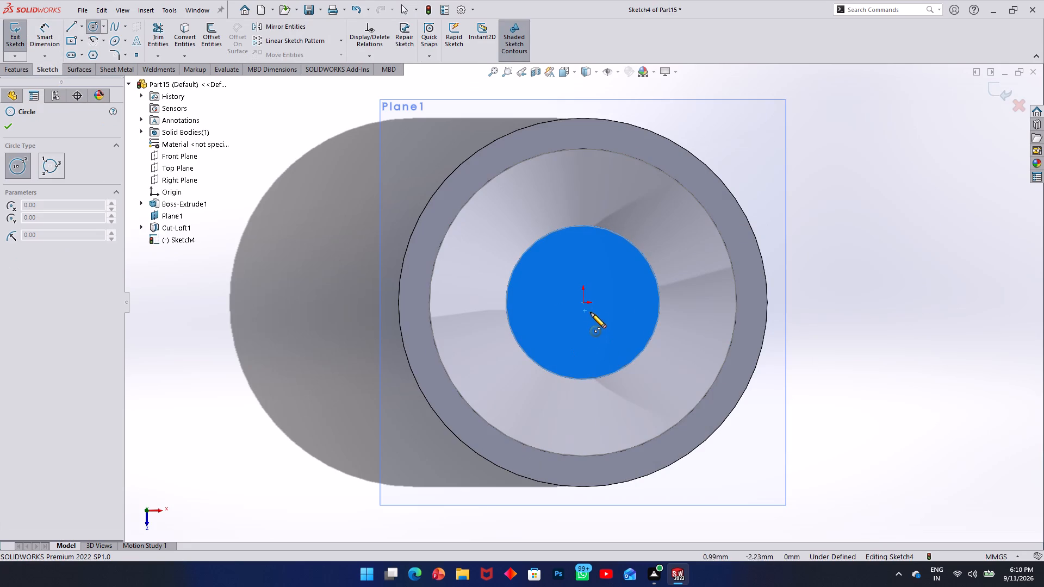
click(583, 302)
click(607, 311)
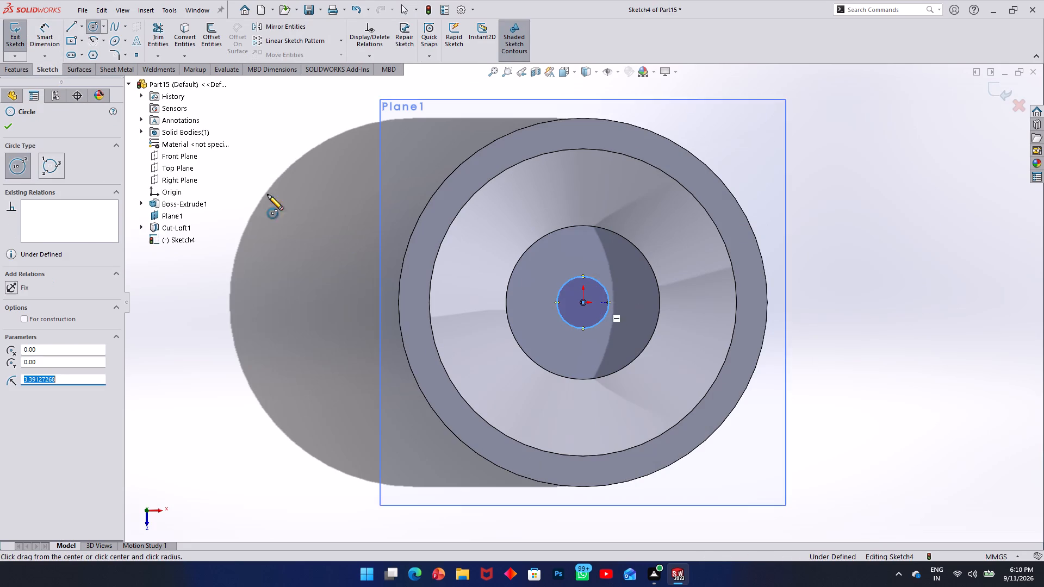
click(52, 33)
click(608, 300)
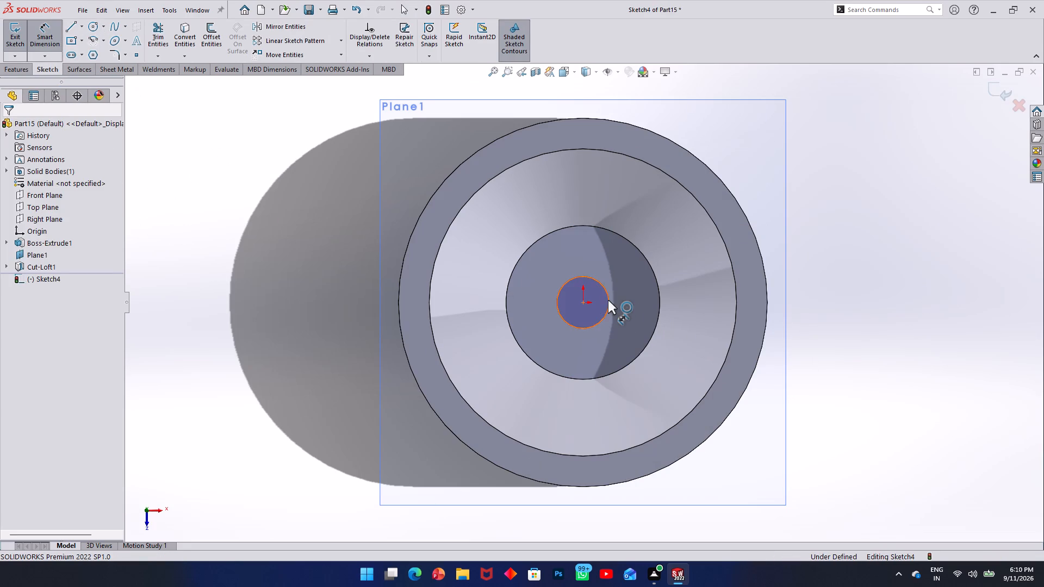
click(866, 306)
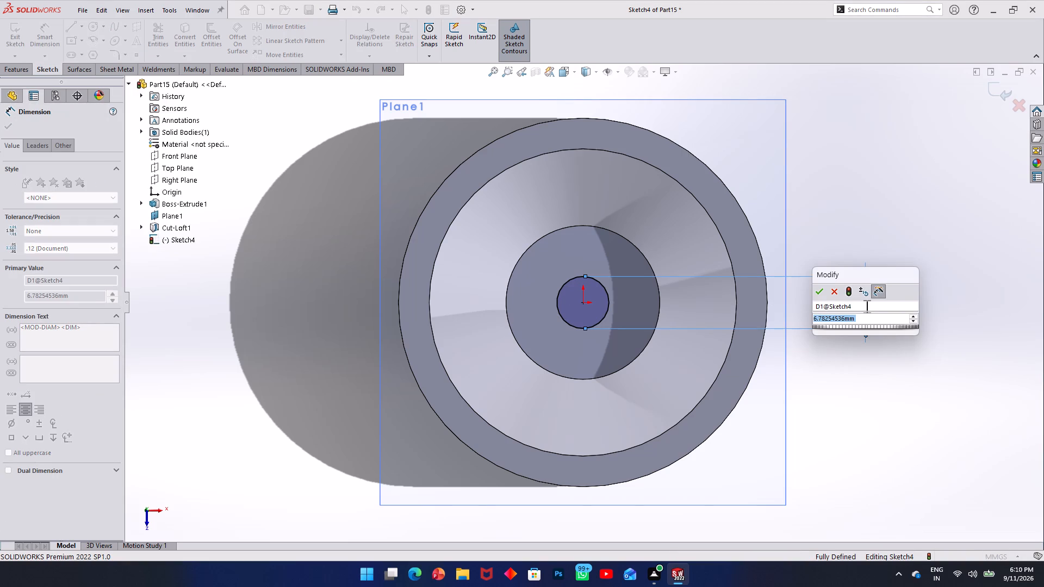
text(20)
key(Return)
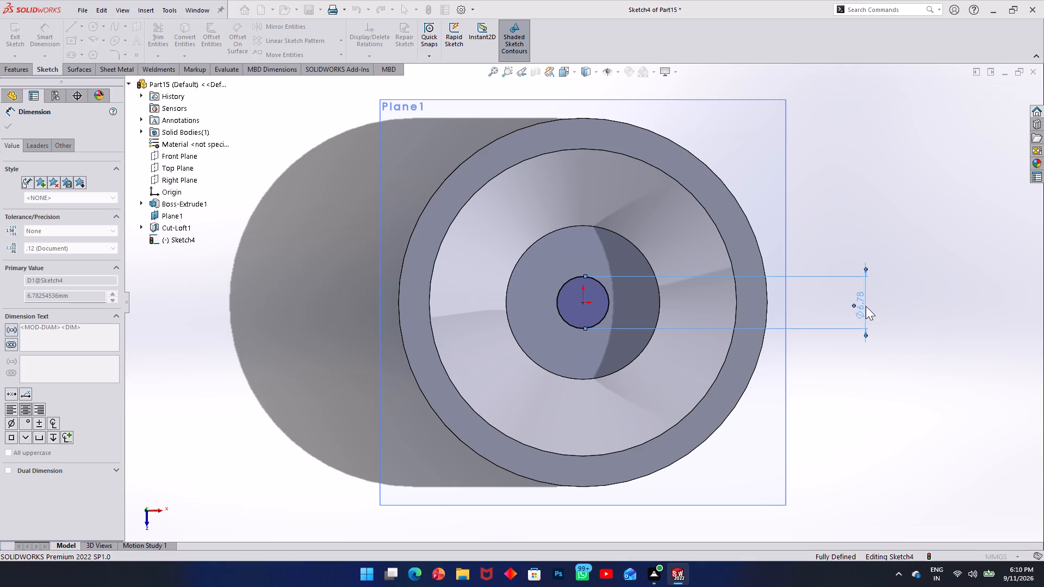
click(12, 40)
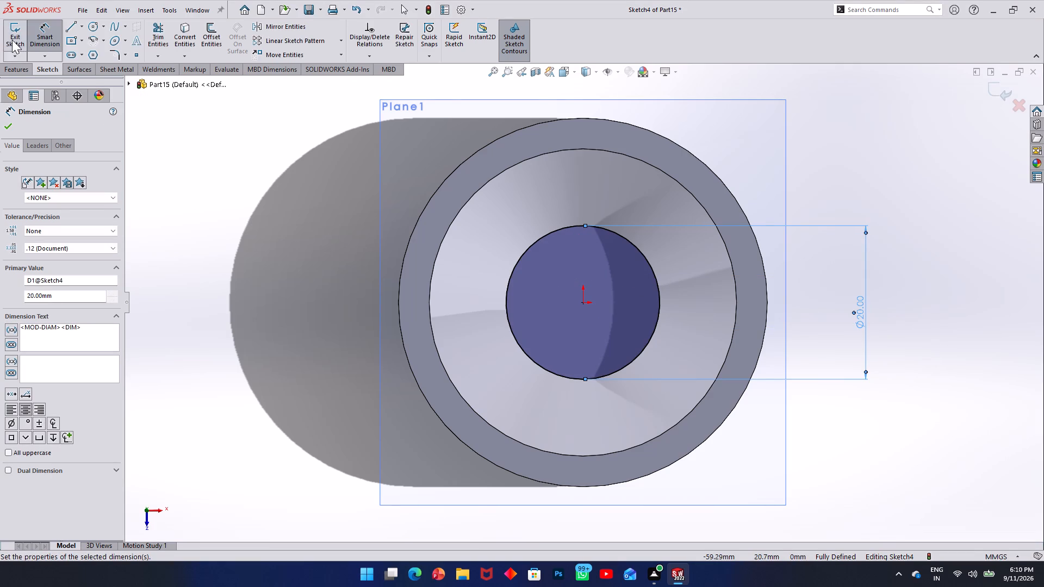
Create an Extruded Cut from the 20 mm circle on the recess floor down through the base with the Up To Next end condition.
click(12, 71)
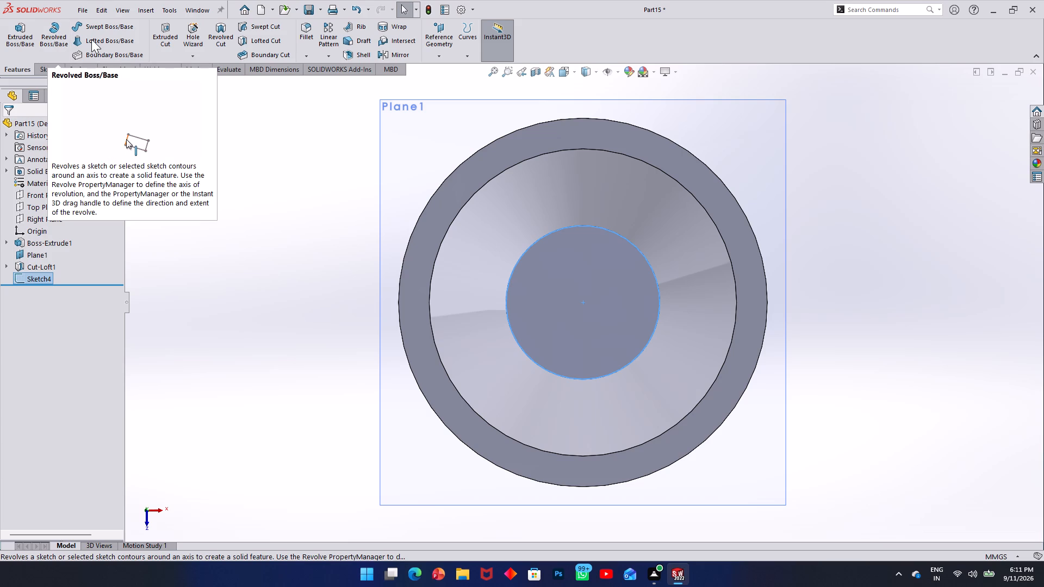
click(160, 35)
scroll(415, 262, up, 1)
middle_drag(397, 260, 394, 259)
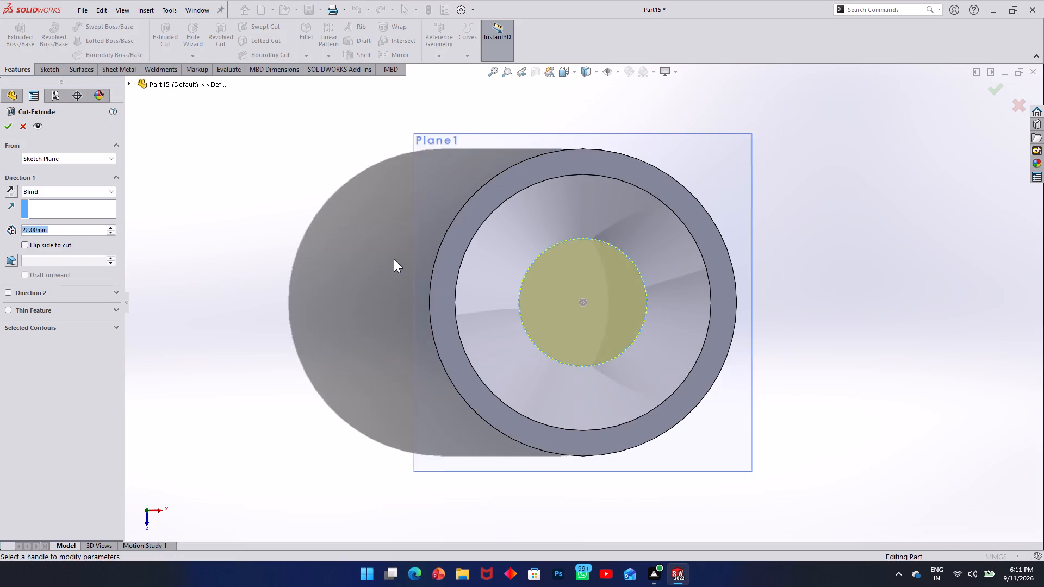
middle_drag(394, 259, 342, 112)
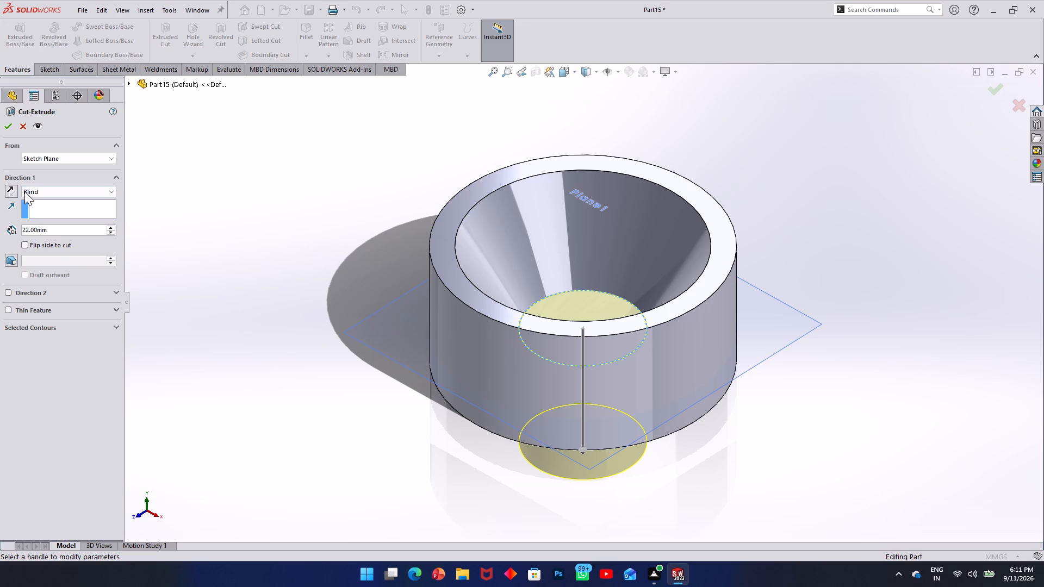
click(42, 192)
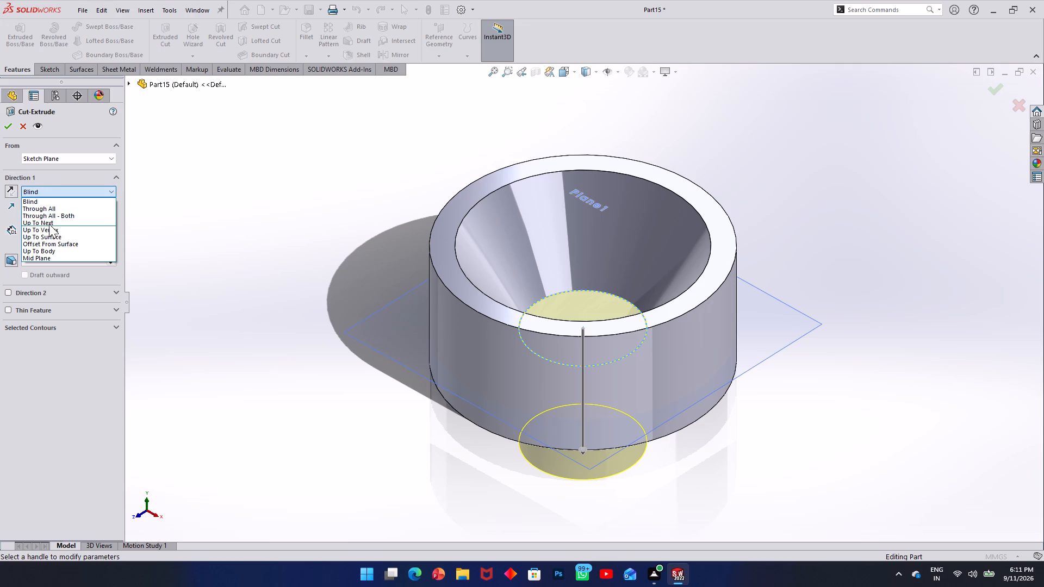
click(49, 224)
click(4, 129)
click(225, 203)
Hide the offset reference plane Plane1.
scroll(347, 284, up, 2)
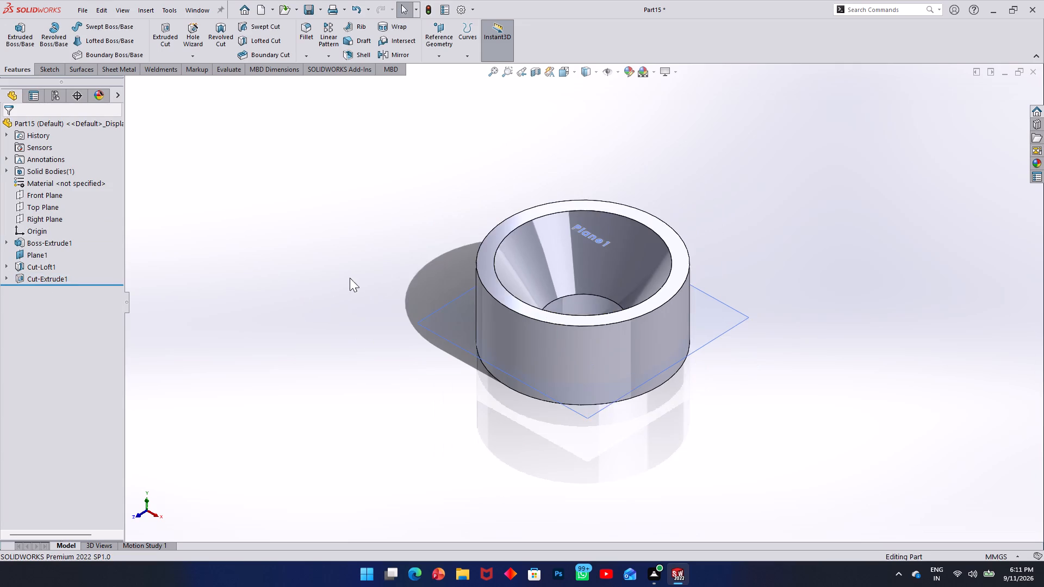
middle_drag(407, 263, 380, 247)
scroll(390, 328, up, 1)
click(560, 410)
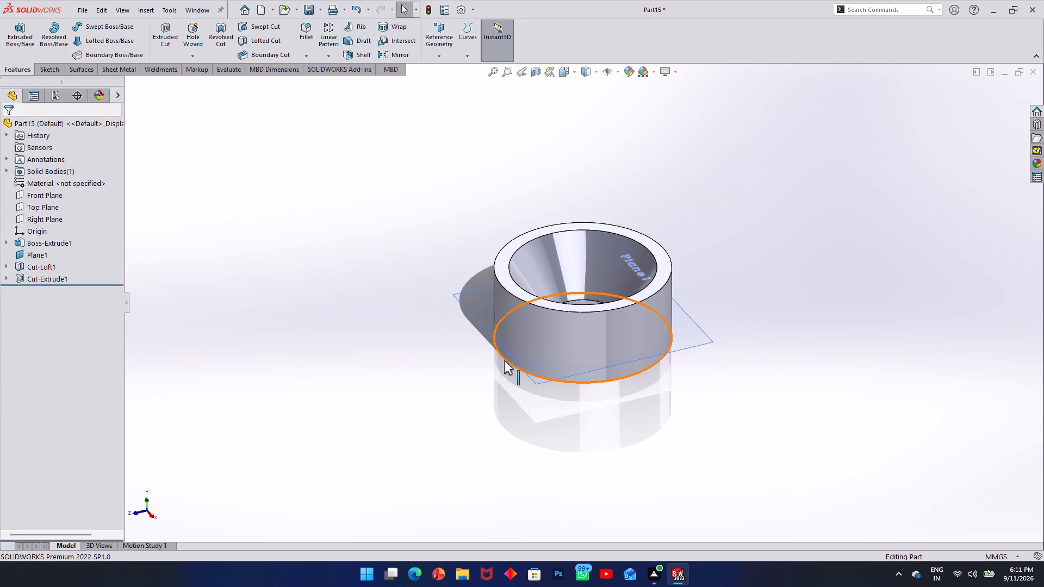
right_click(480, 320)
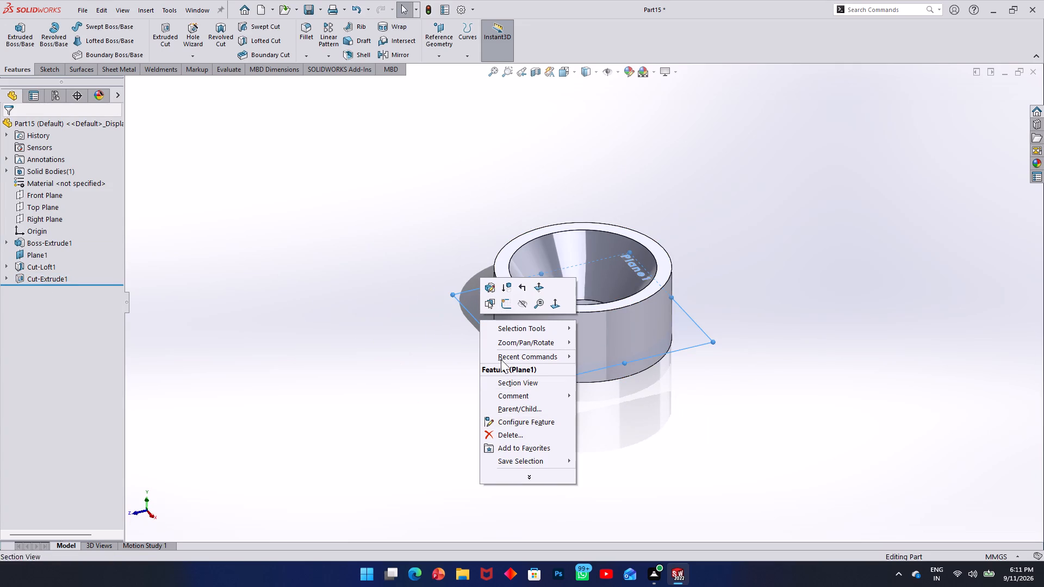
click(525, 305)
Inspect the through hole and tapered recess from below, above and the side.
middle_drag(477, 297, 594, 133)
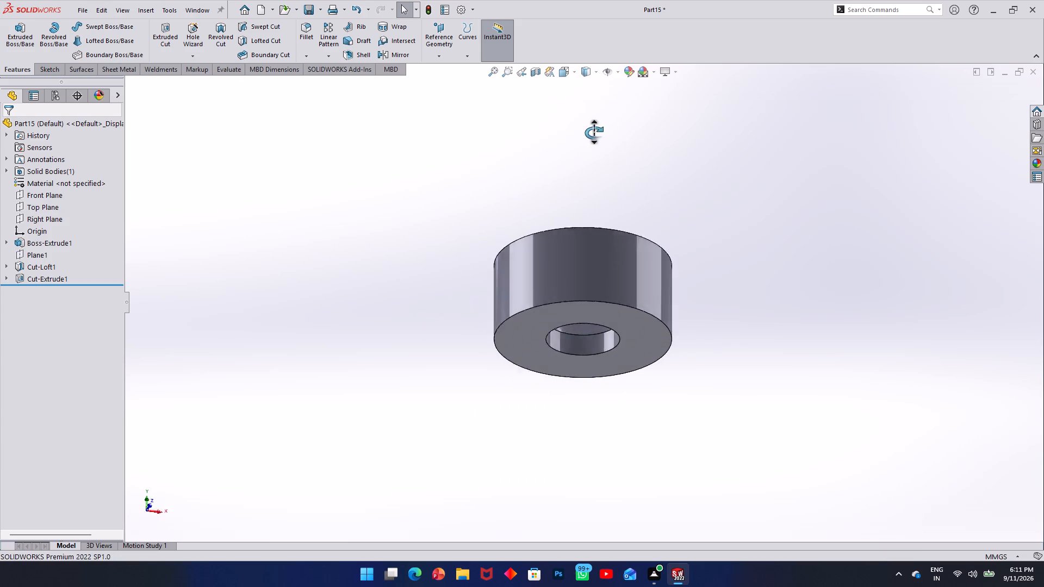
middle_drag(594, 133, 465, 450)
scroll(536, 355, up, 3)
scroll(544, 348, down, 4)
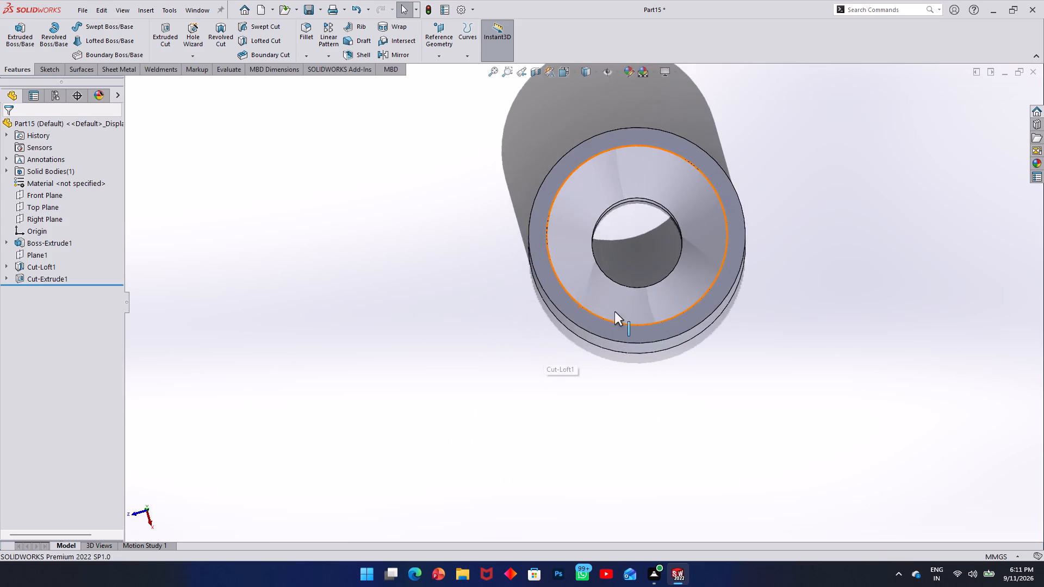
middle_drag(666, 272, 625, 0)
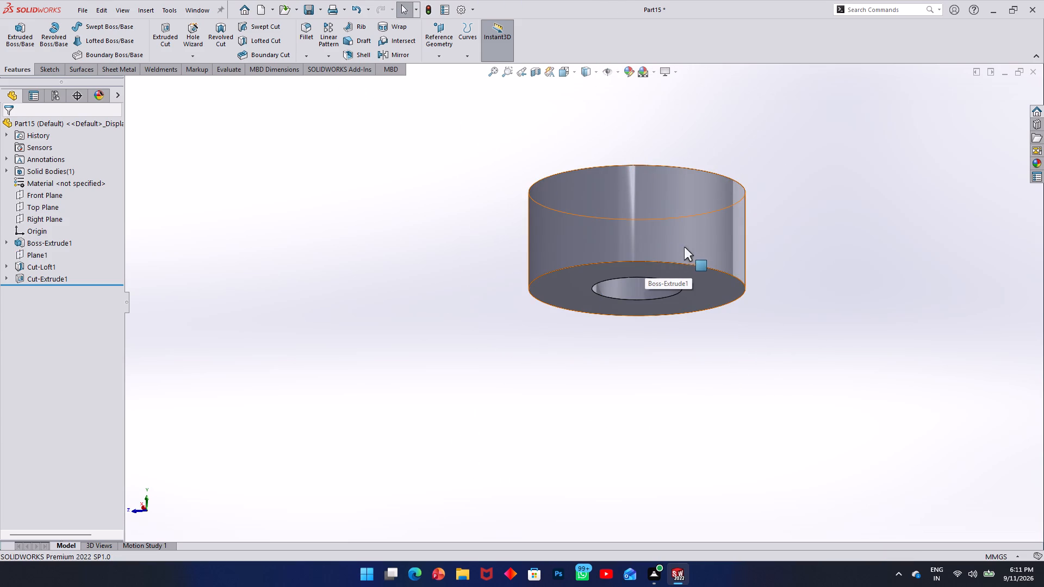
middle_drag(676, 225, 672, 306)
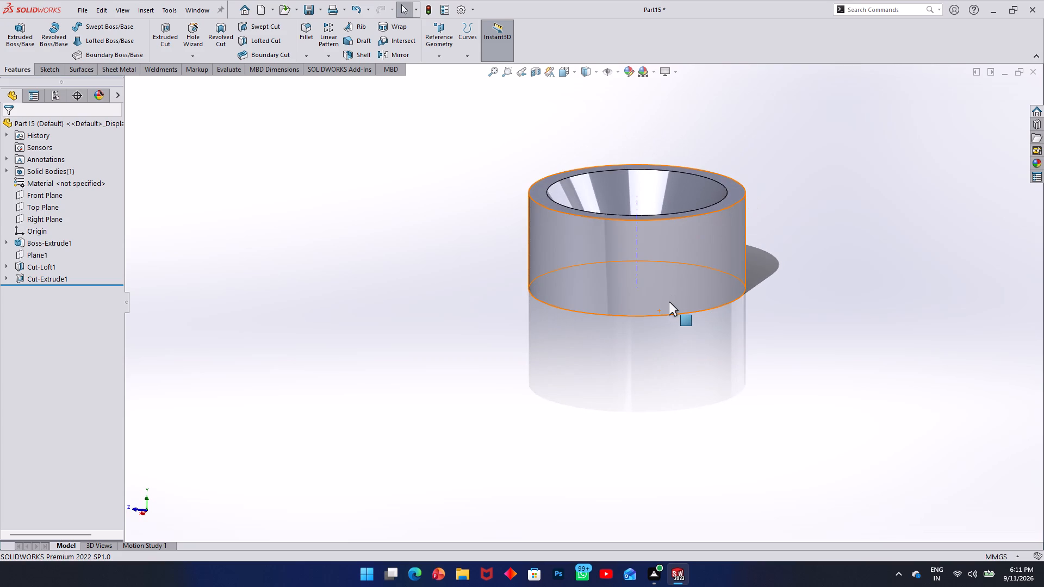
Save the part as "tapper ring" in the milling jig folder.
key(ctrl+s)
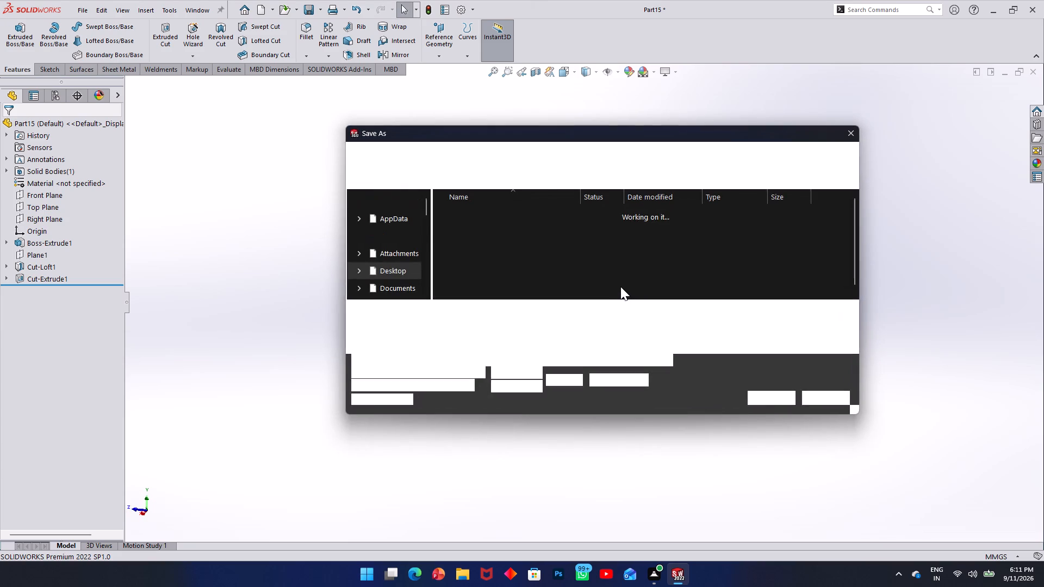
key(BackSpace)
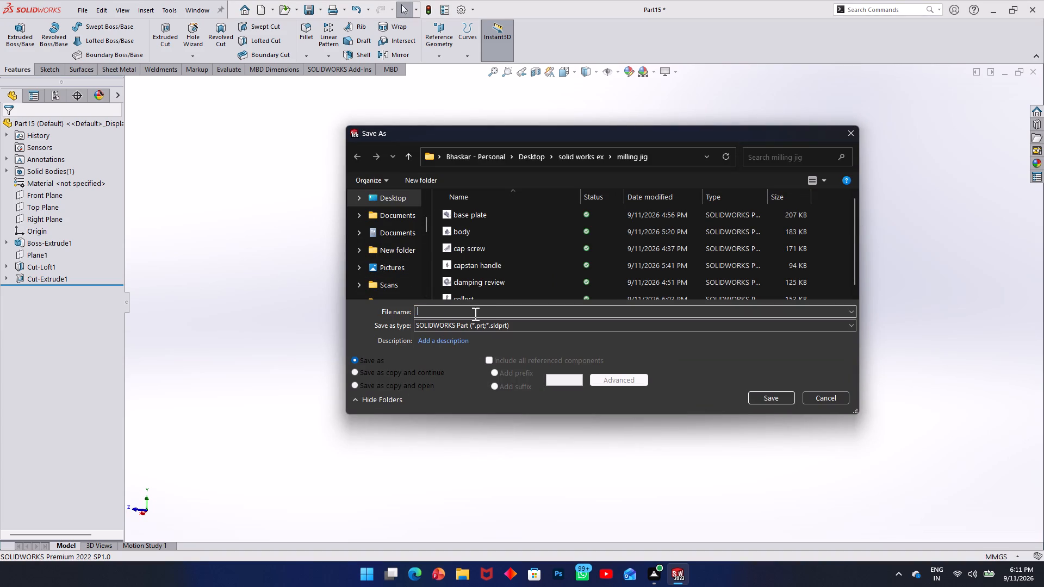
text(ta)
text(pper)
key(space)
text(ring)
key(Return)
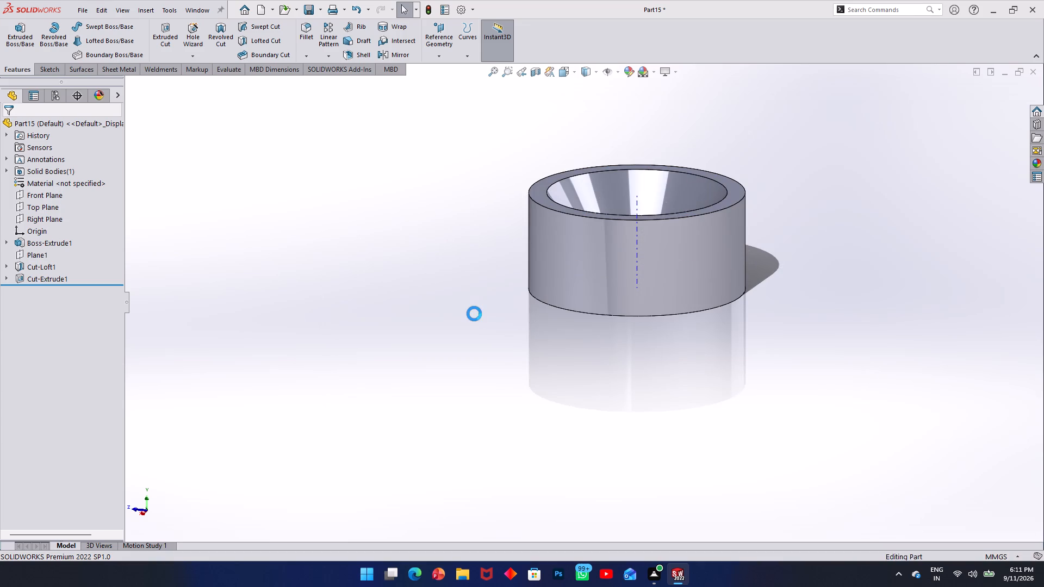
scroll(638, 279, down, 2)
scroll(605, 315, up, 2)
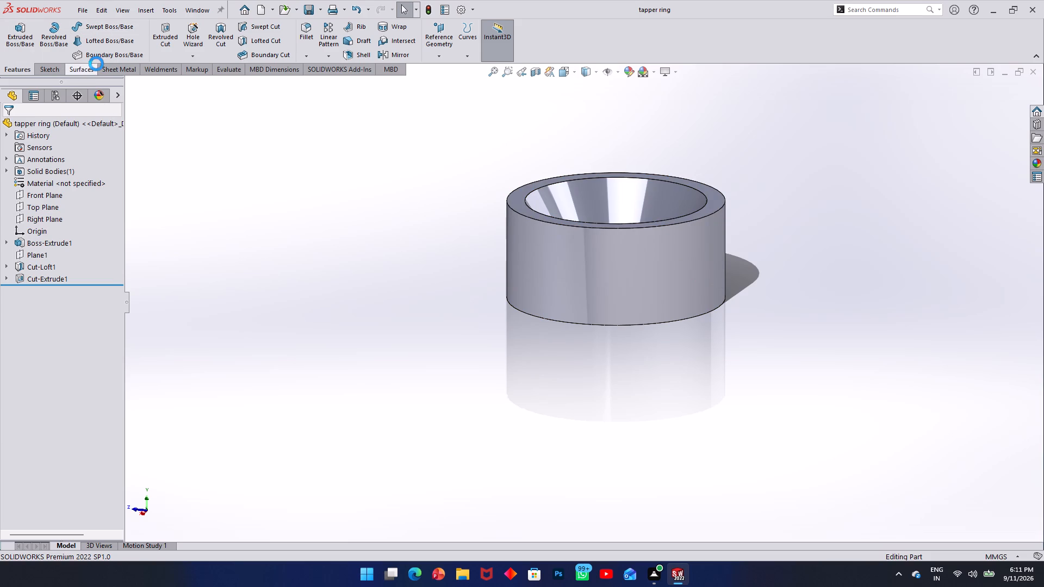
key(ctrl+s)
Create a new part document.
click(87, 6)
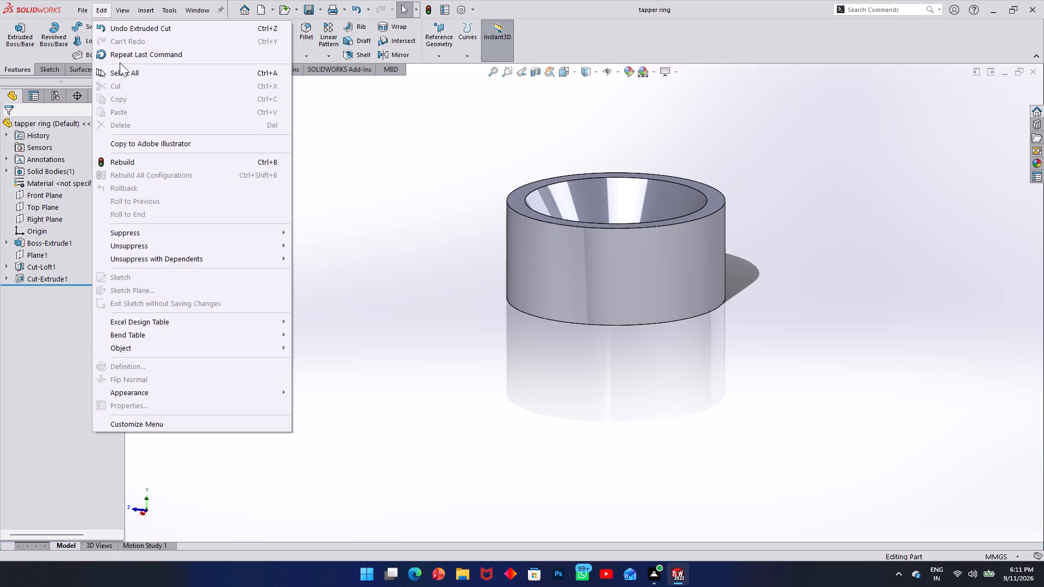
click(93, 34)
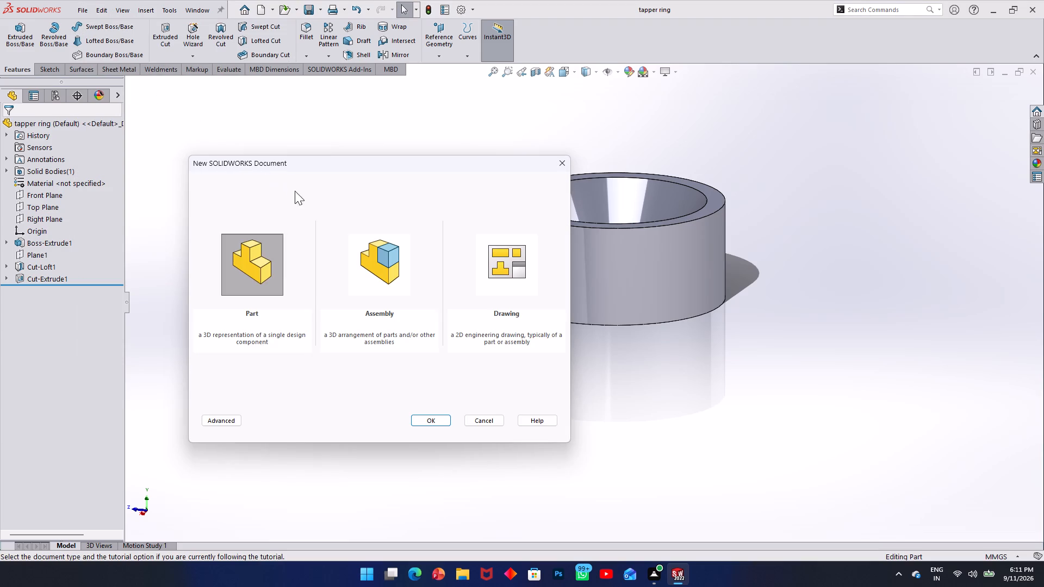
click(258, 281)
click(427, 426)
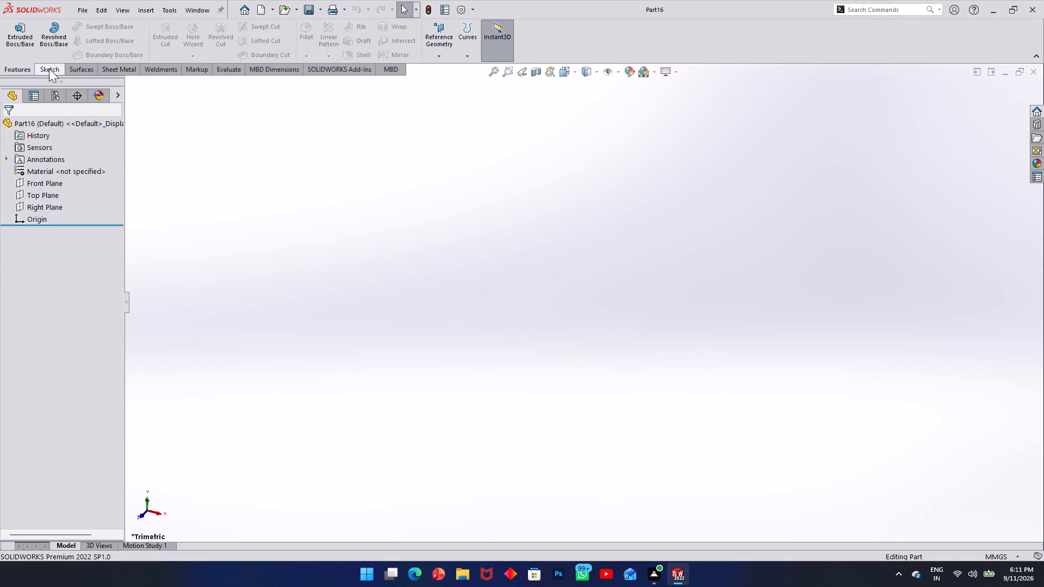
On the Front Plane, sketch a vertical and a horizontal centerline crossing at the origin.
click(49, 68)
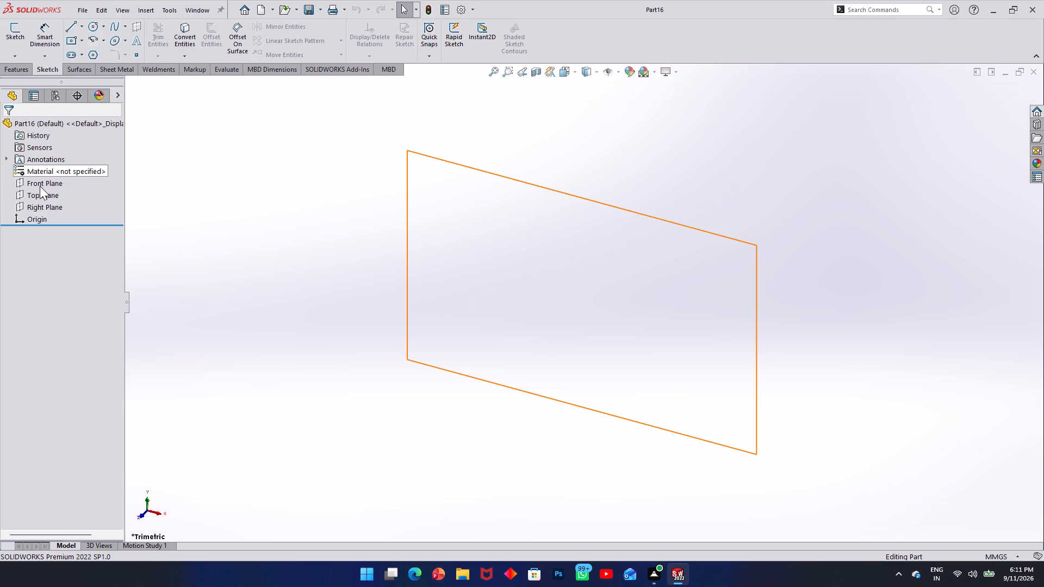
click(39, 180)
click(8, 30)
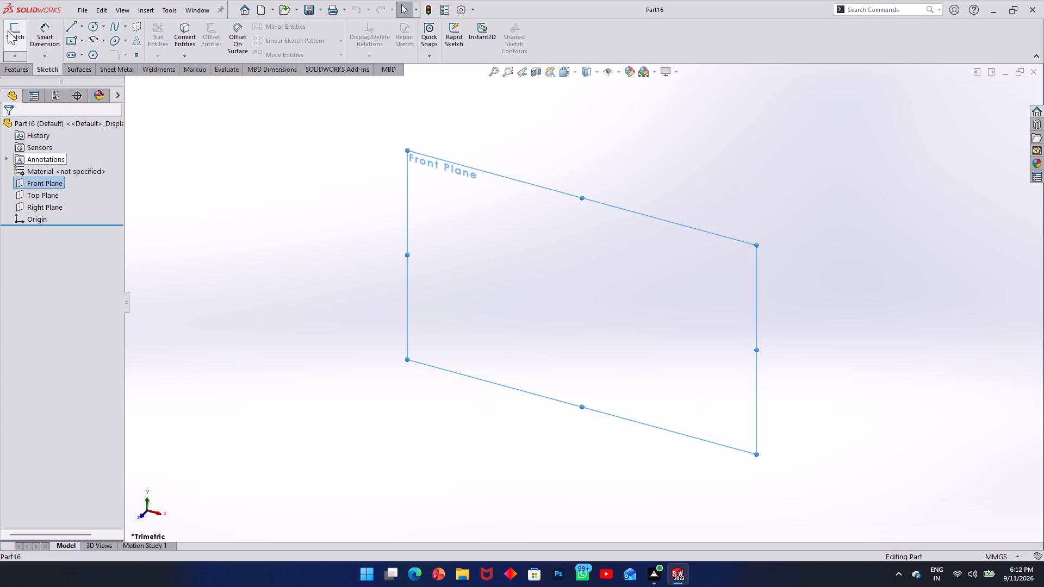
click(79, 26)
click(79, 52)
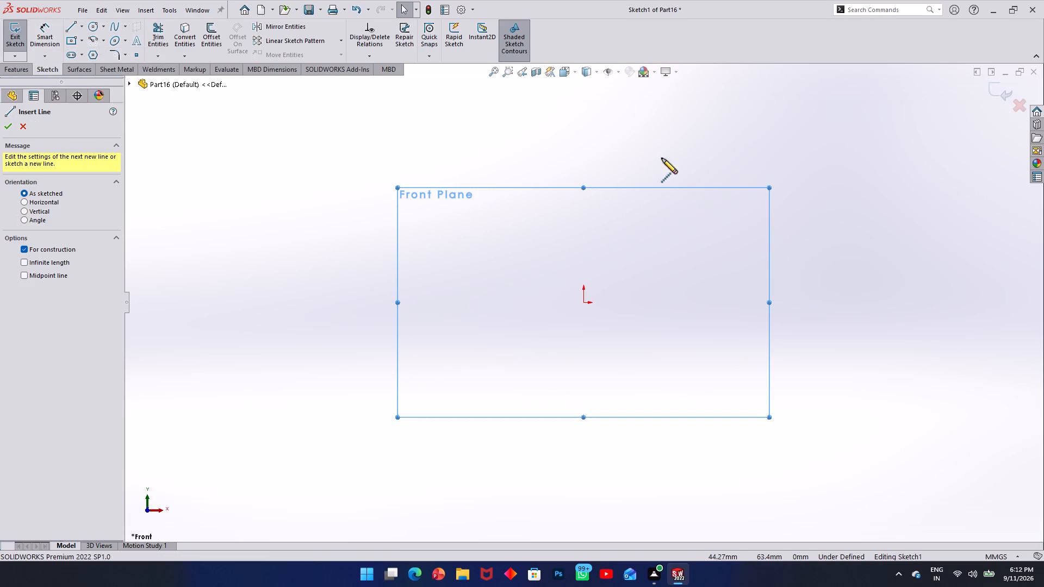
click(581, 104)
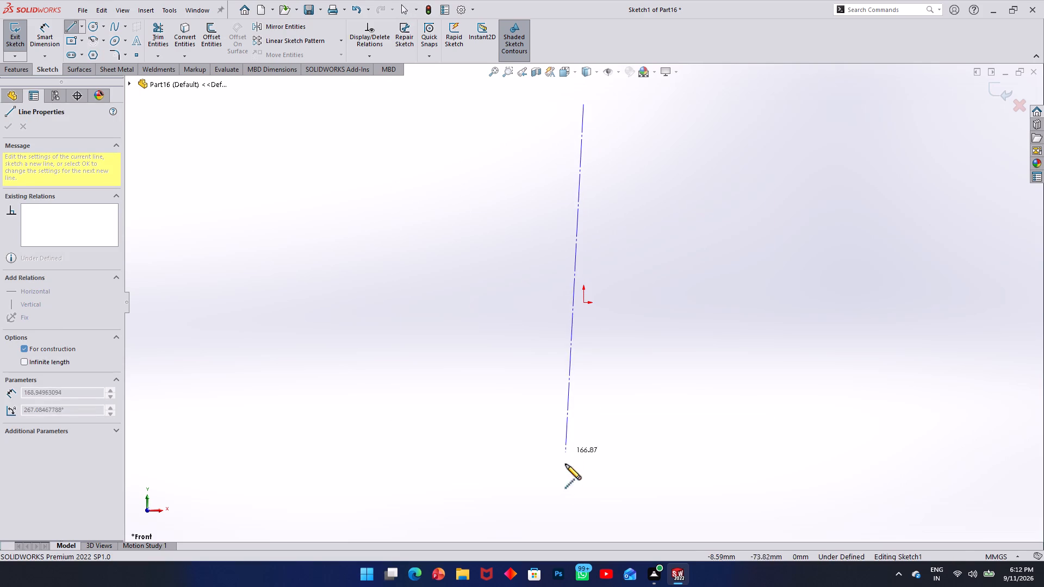
click(585, 487)
key(Escape)
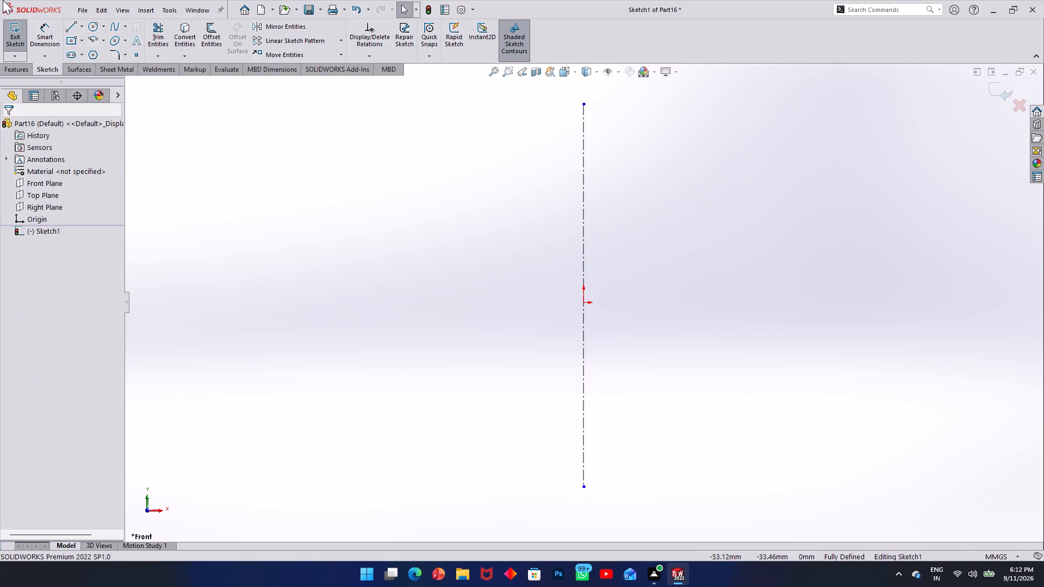
click(81, 25)
click(77, 51)
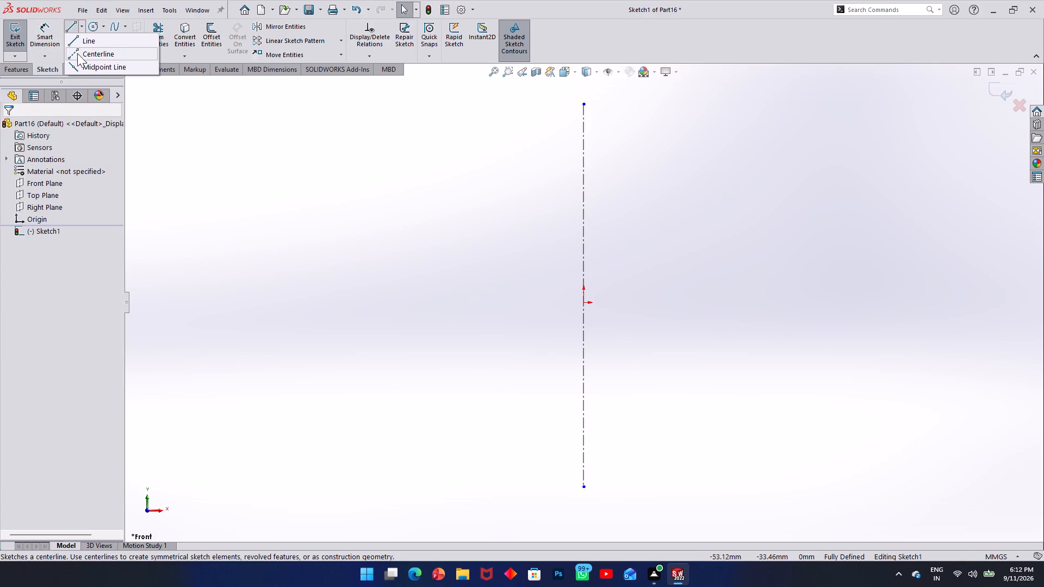
click(875, 301)
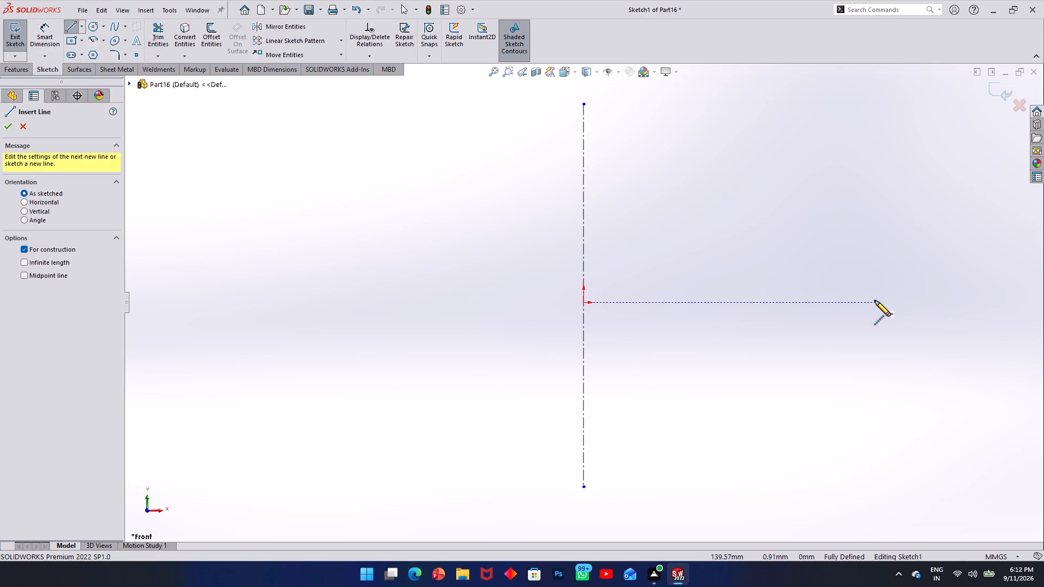
click(369, 304)
key(Escape)
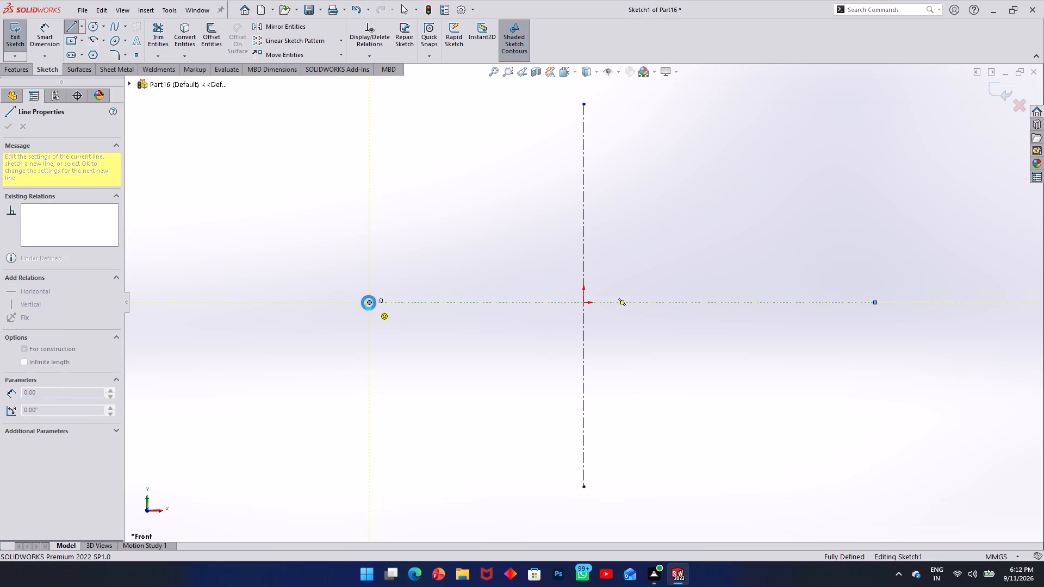
Sketch a vertical straight slot upward from the origin, about 26 mm between arc centres and 11 mm wide.
click(70, 52)
click(583, 304)
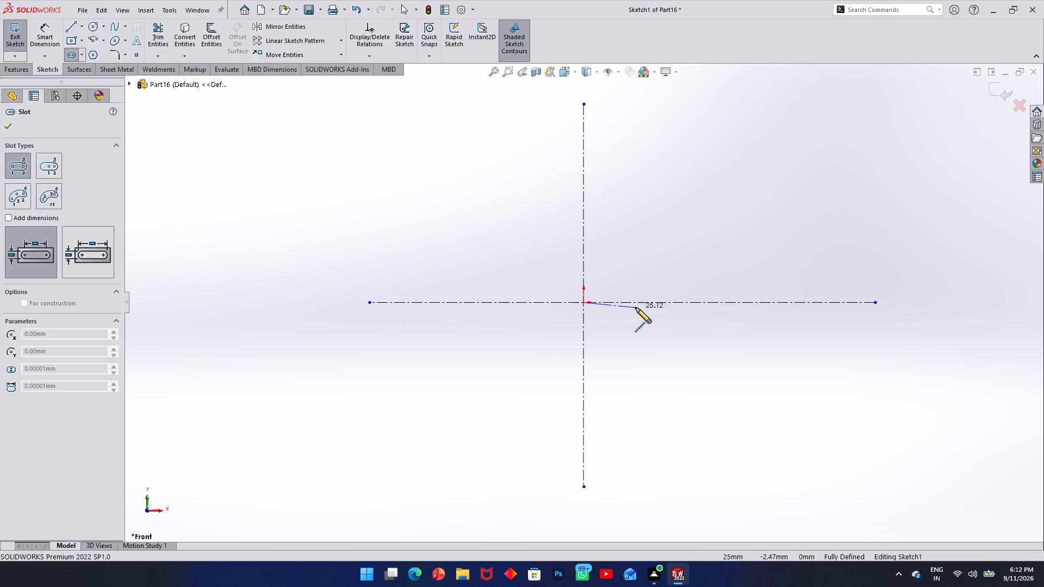
click(583, 247)
click(595, 253)
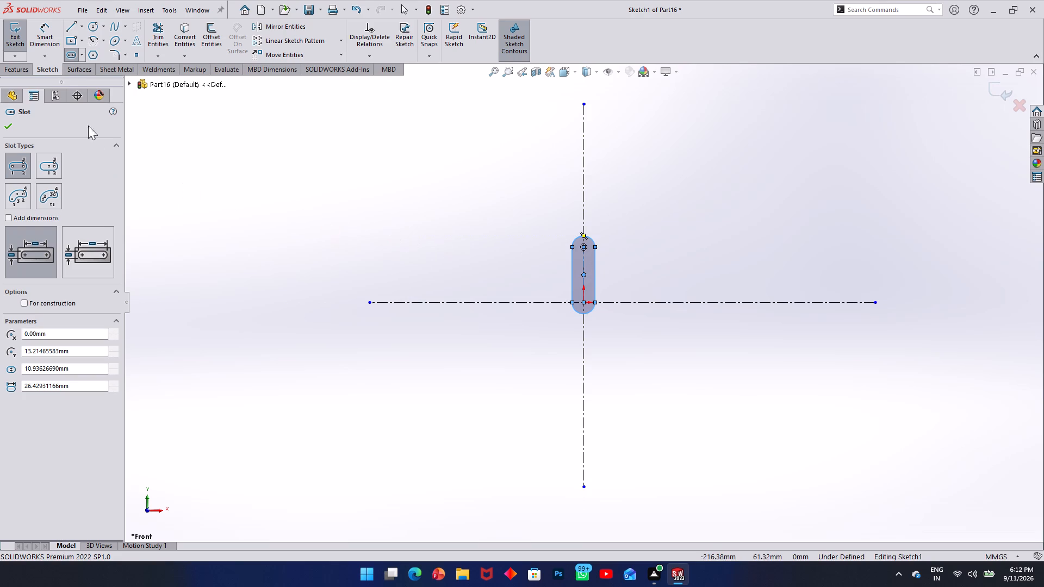
Dimension the slot with 8 mm between its arc centres and a 5 mm end radius, and exit the sketch.
click(42, 29)
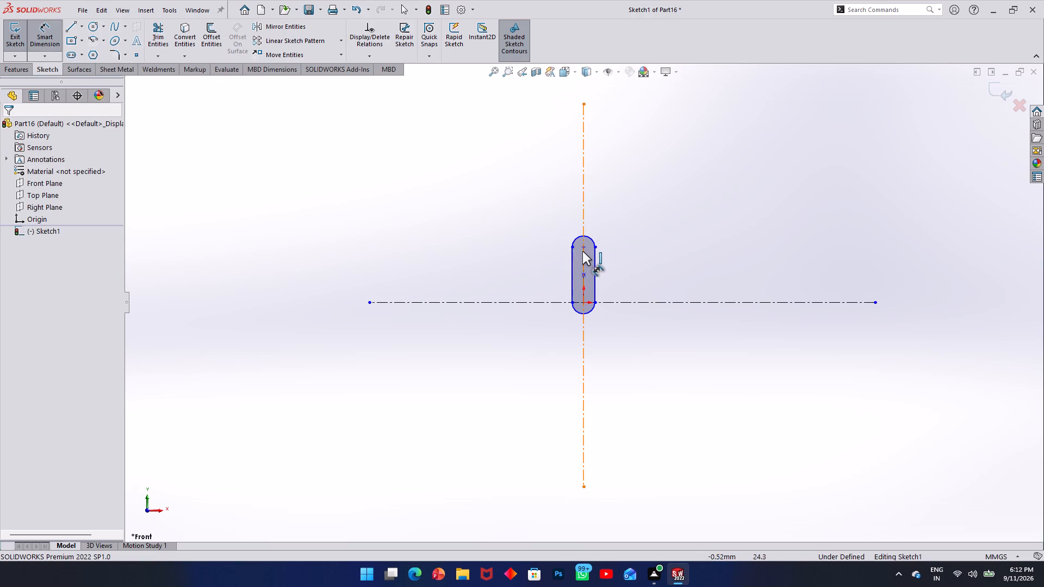
click(582, 247)
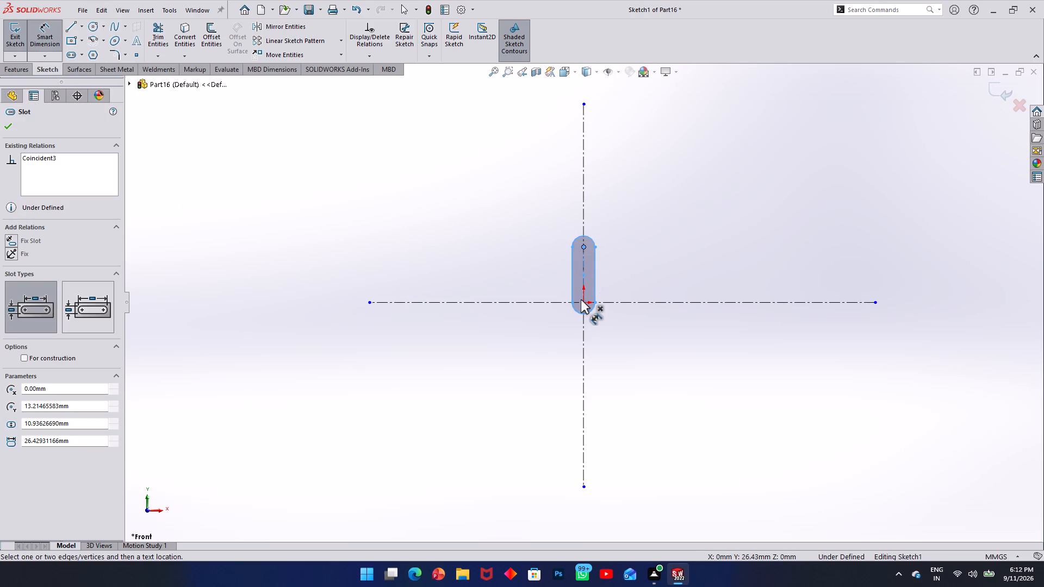
click(583, 303)
click(637, 277)
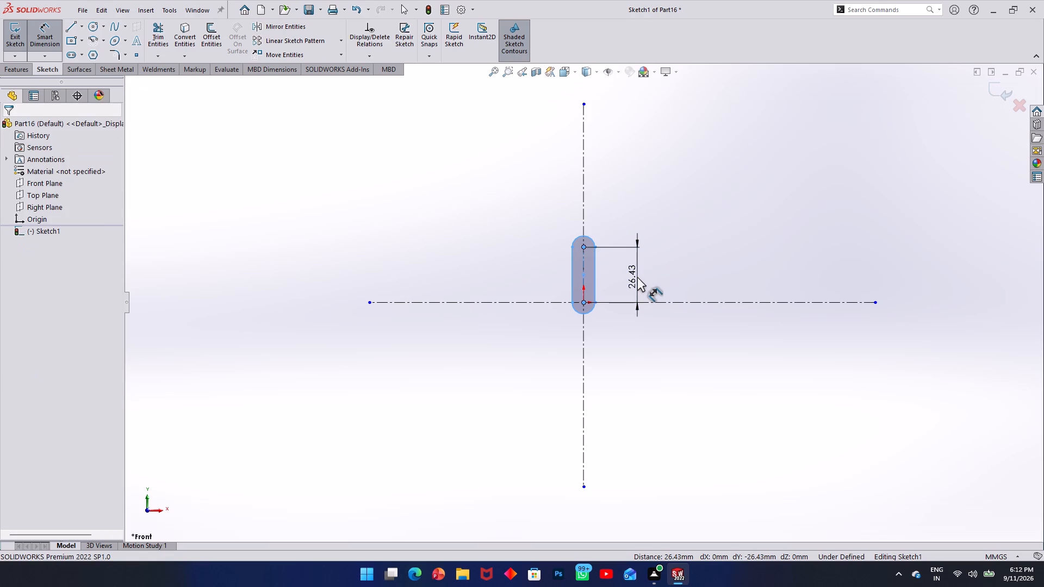
key(8)
key(Return)
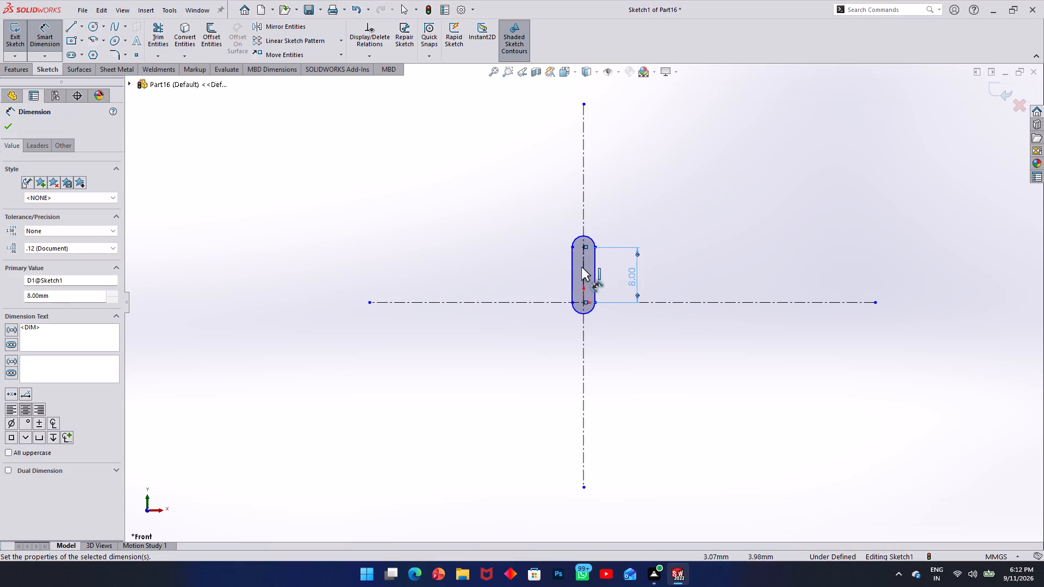
click(588, 238)
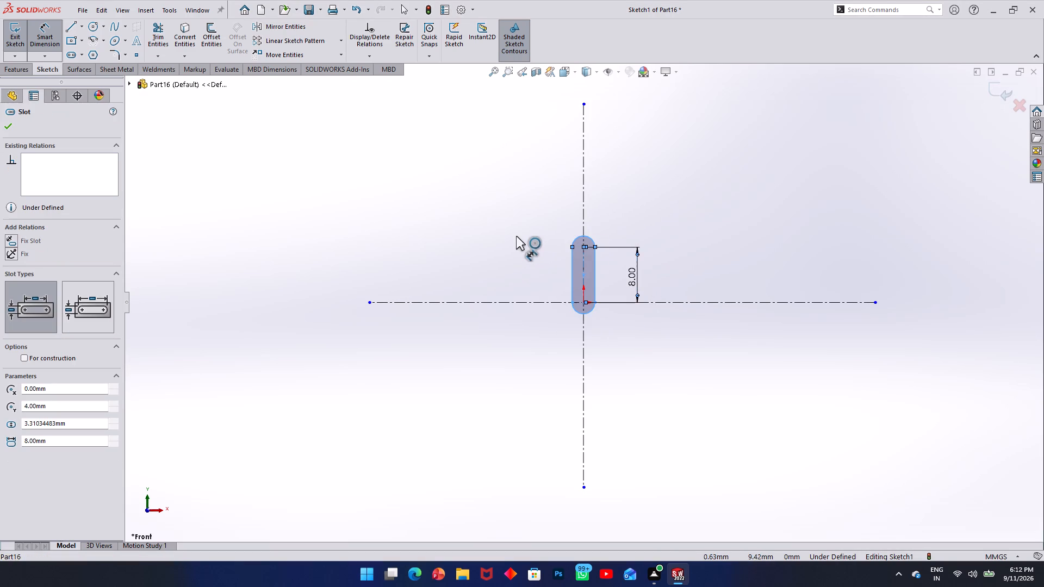
click(515, 233)
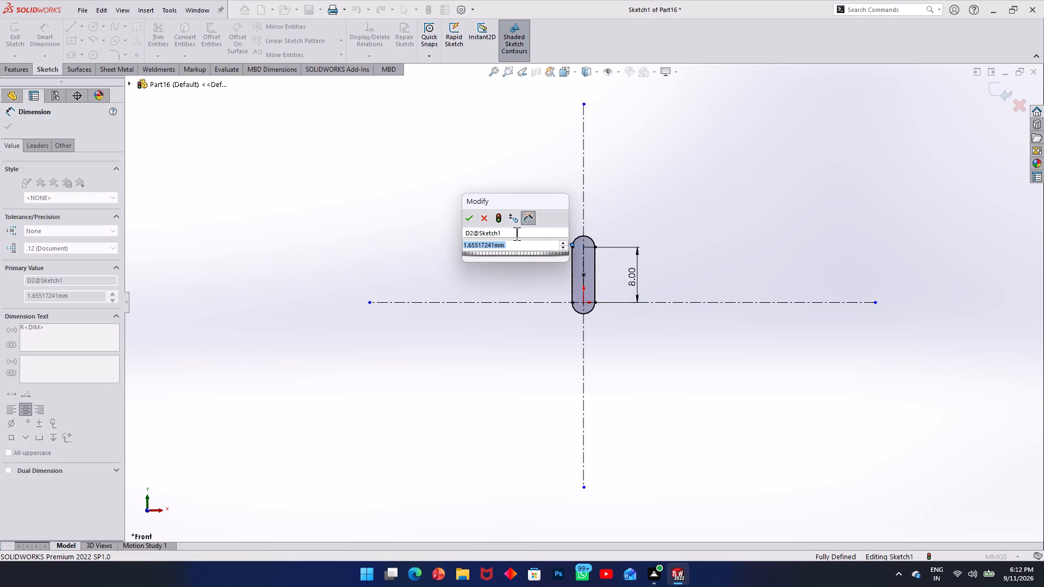
key(5)
key(Return)
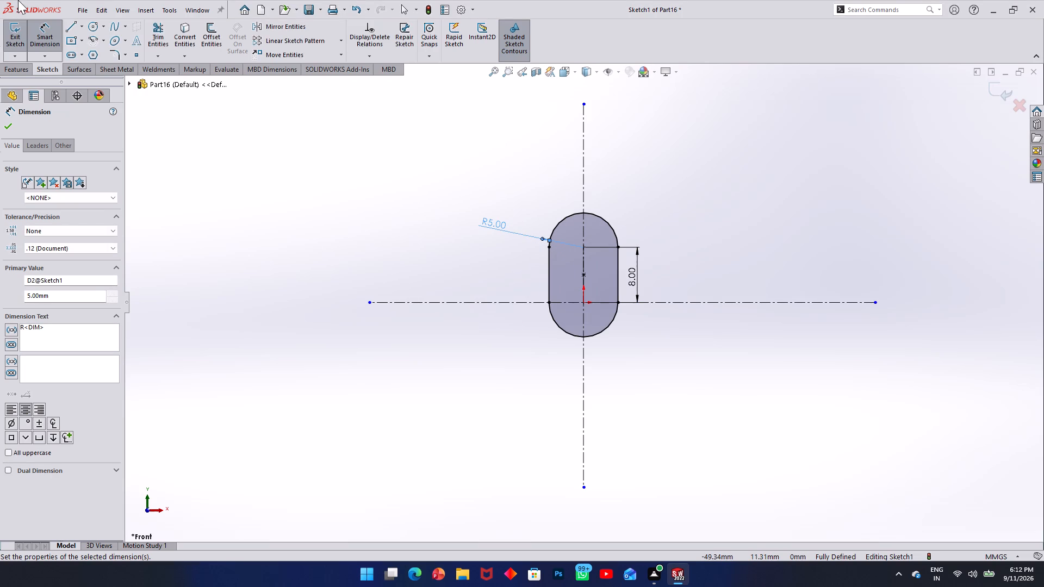
click(13, 40)
Extrude the slot profile as a boss with a blind depth of 3 mm.
click(19, 68)
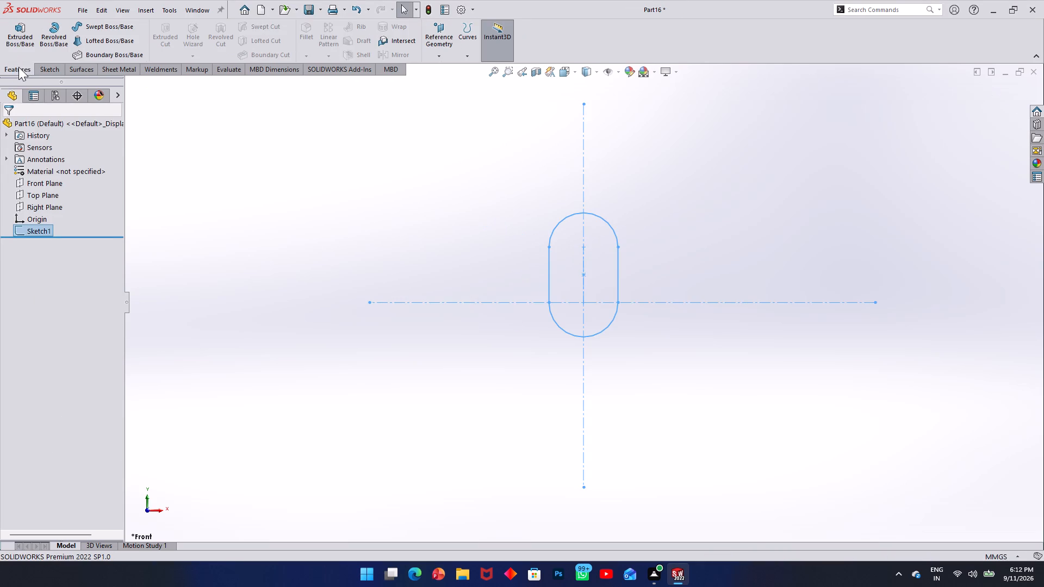
click(16, 43)
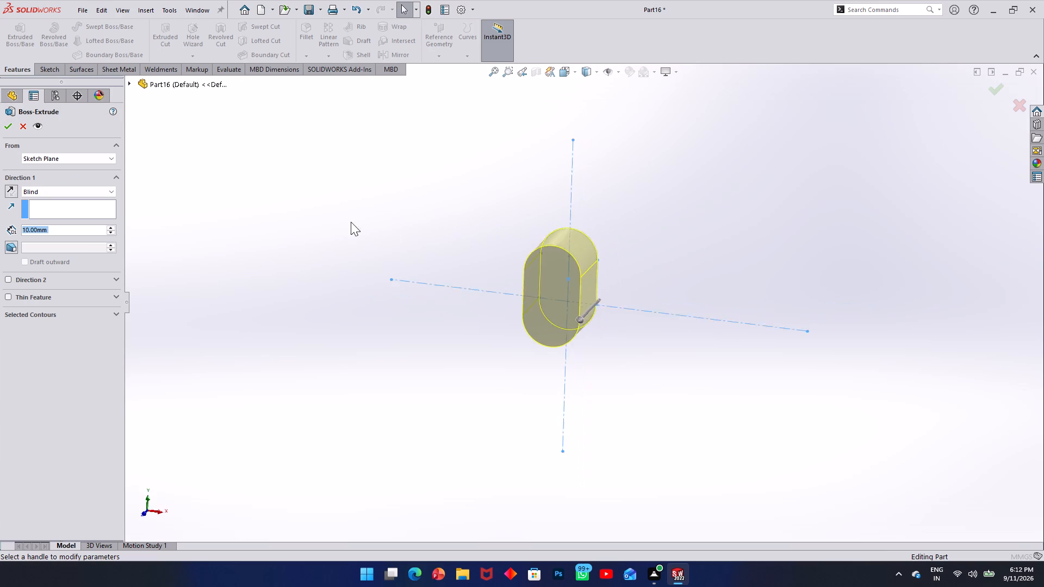
key(3)
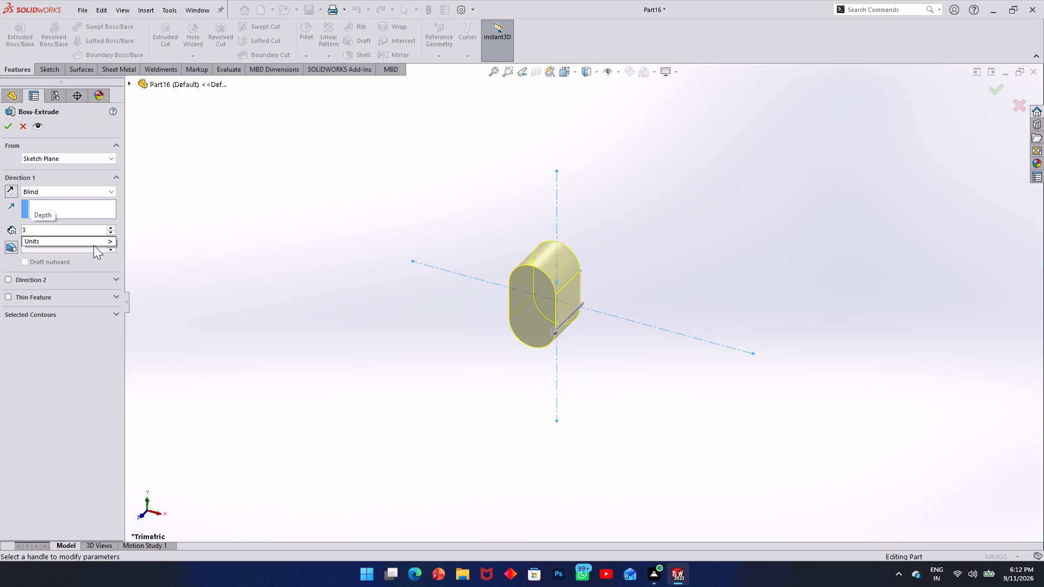
key(Return)
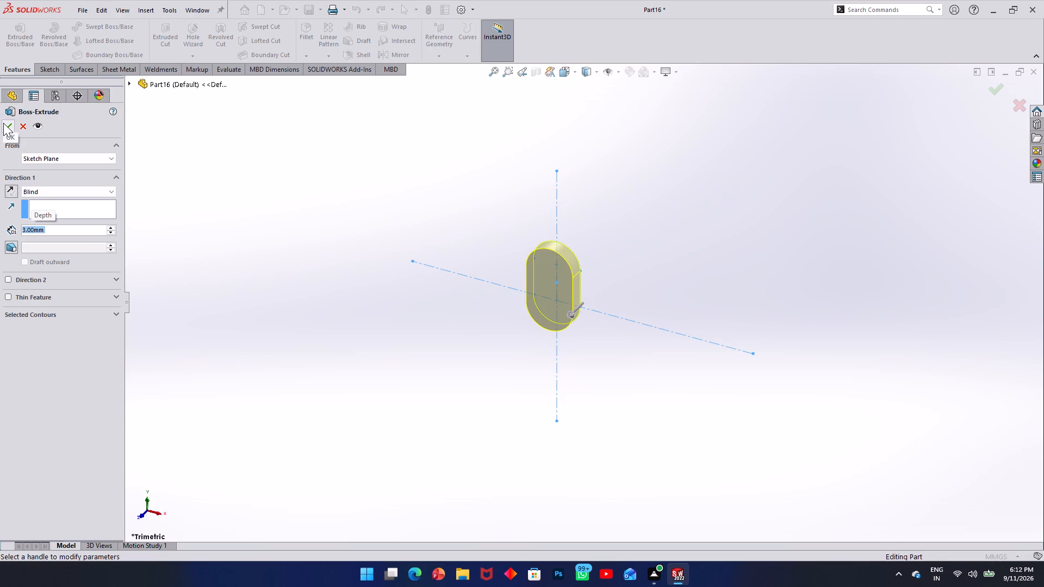
click(7, 126)
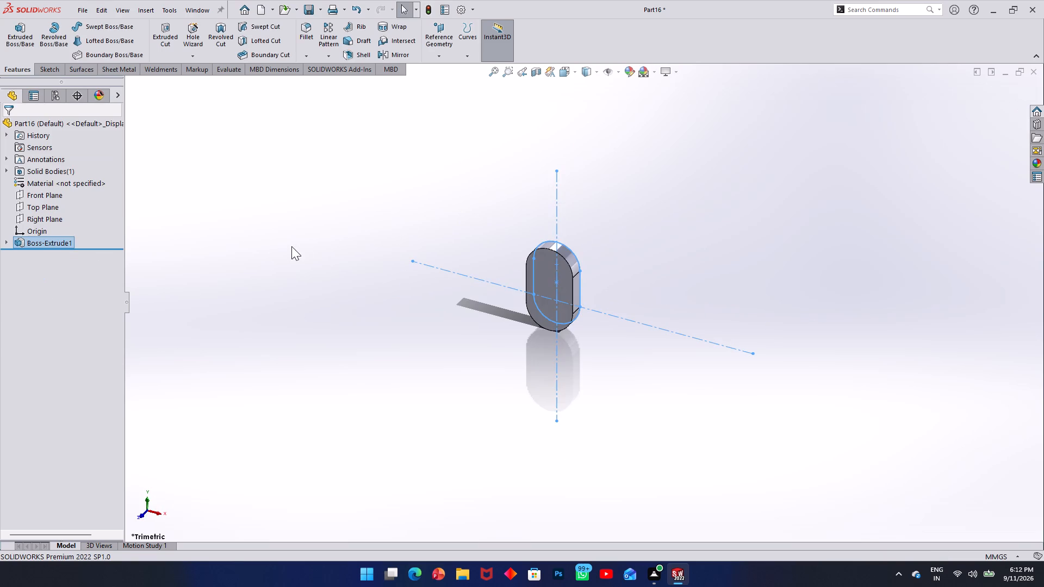
click(299, 246)
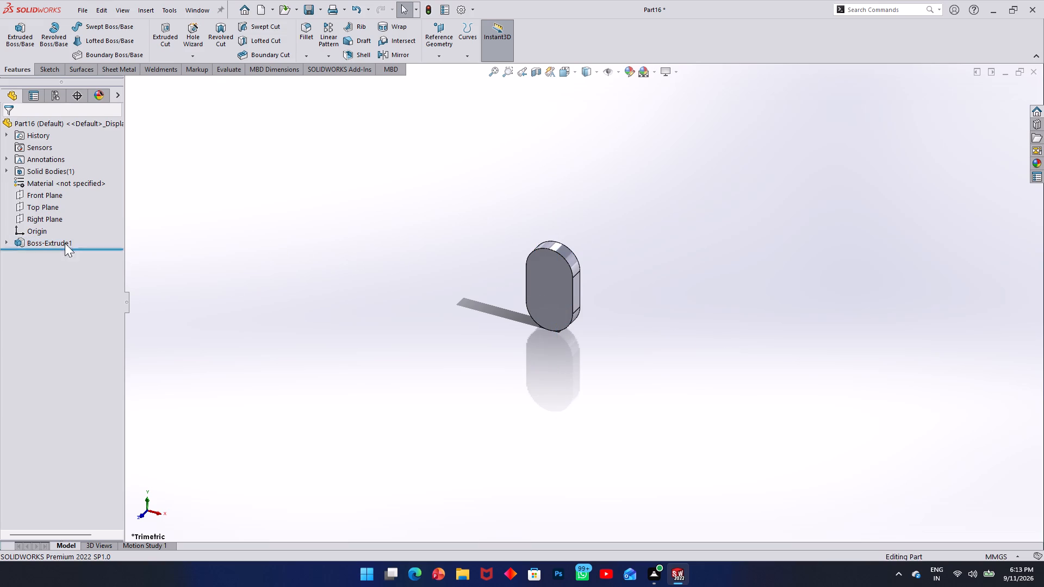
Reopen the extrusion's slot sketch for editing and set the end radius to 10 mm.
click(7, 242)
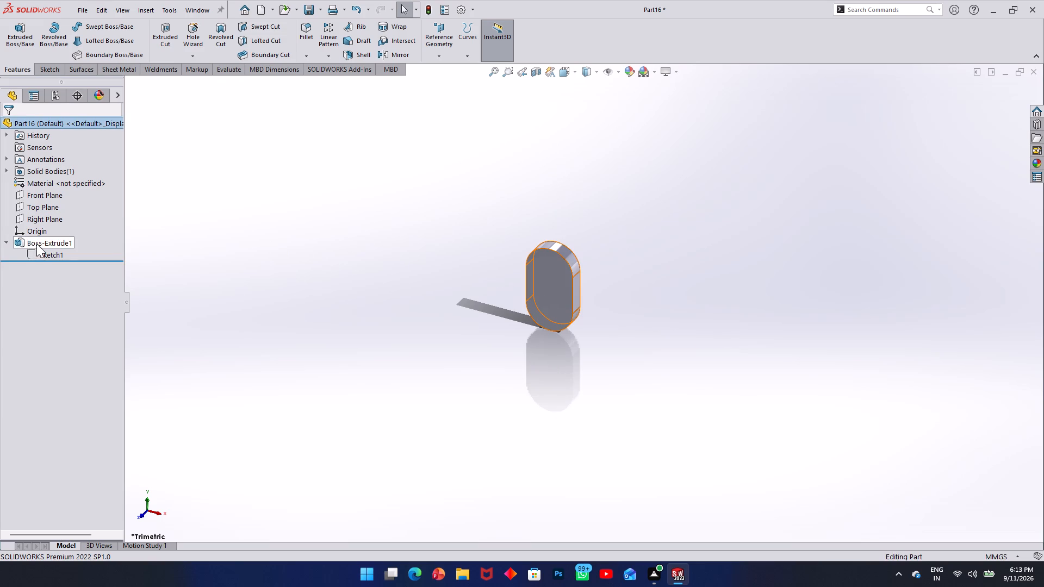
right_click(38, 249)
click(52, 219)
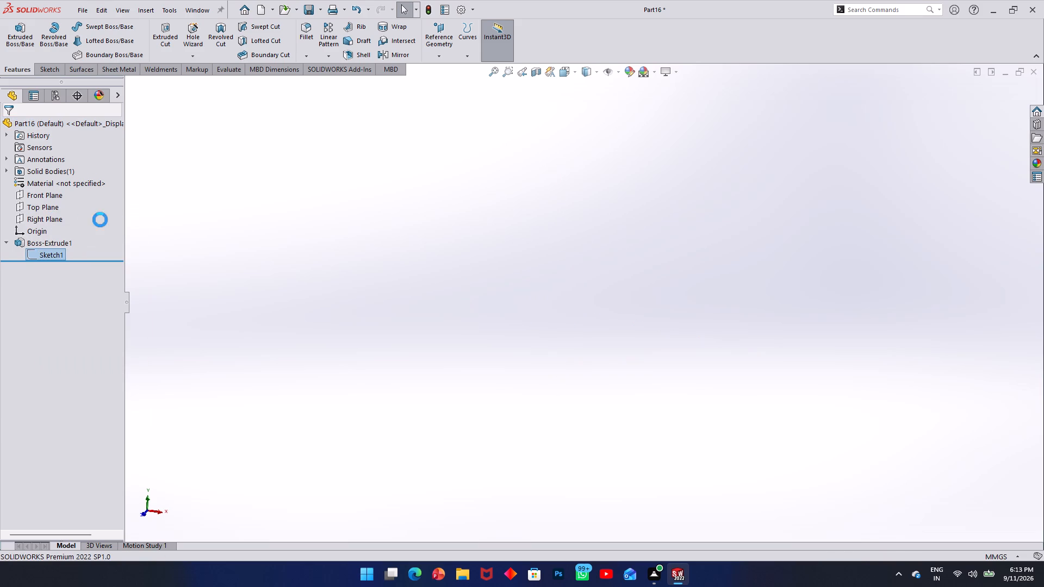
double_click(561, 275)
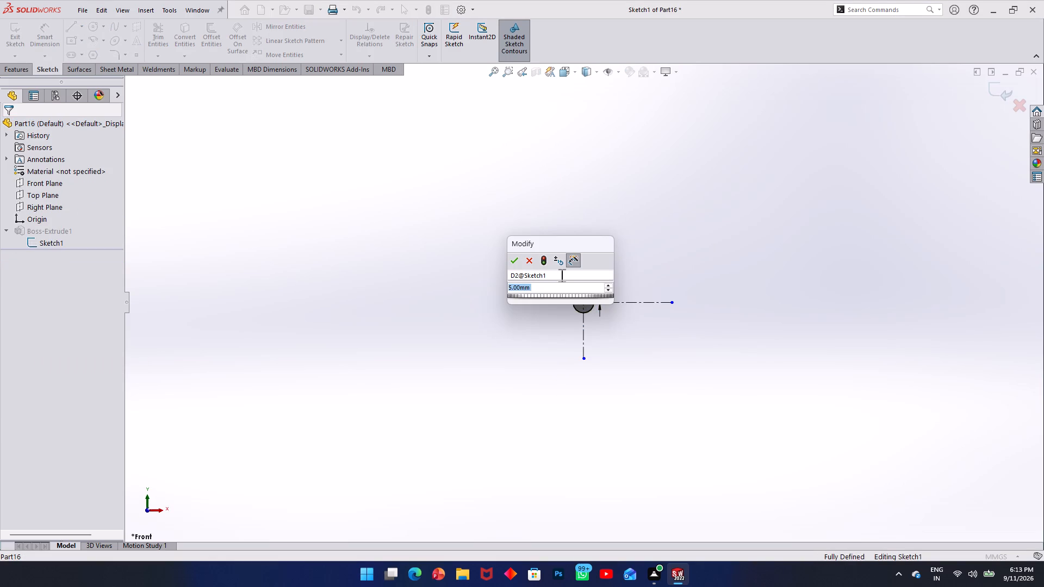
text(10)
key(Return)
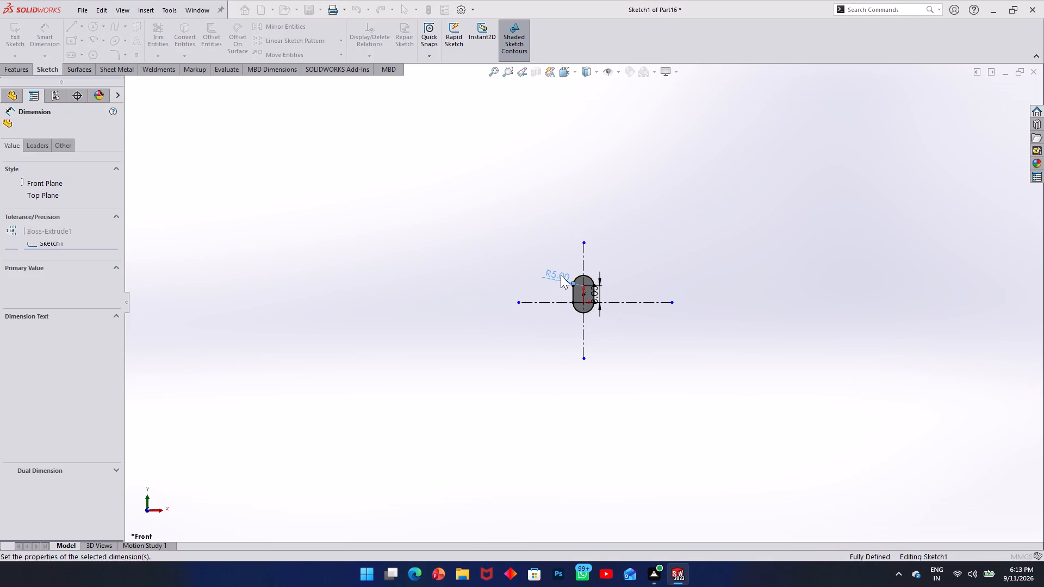
Set the slot's end radius to 2.5 mm and exit the sketch to rebuild the extrusion.
scroll(590, 277, down, 6)
double_click(482, 286)
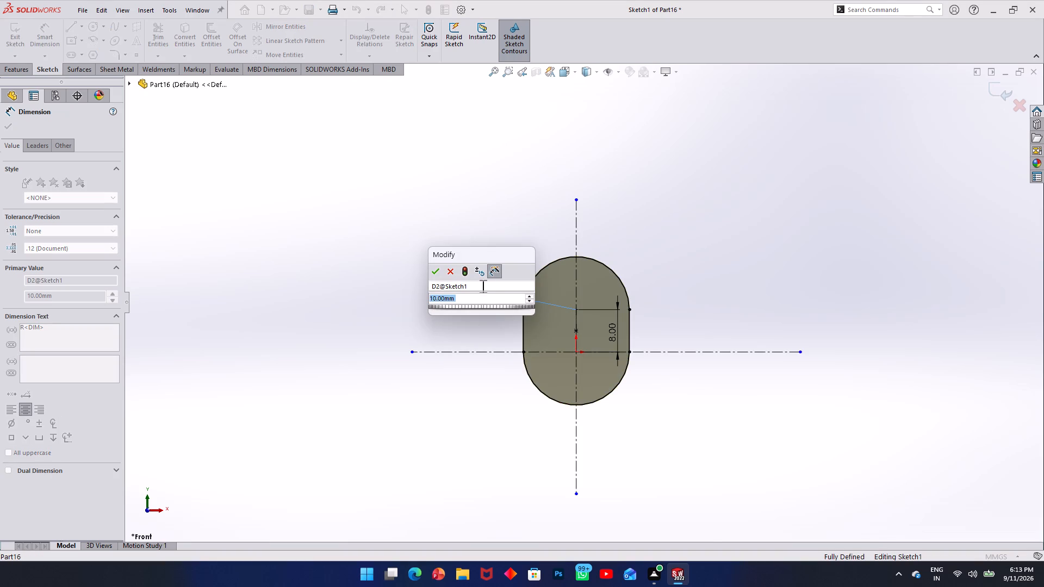
text(2.)
key(5)
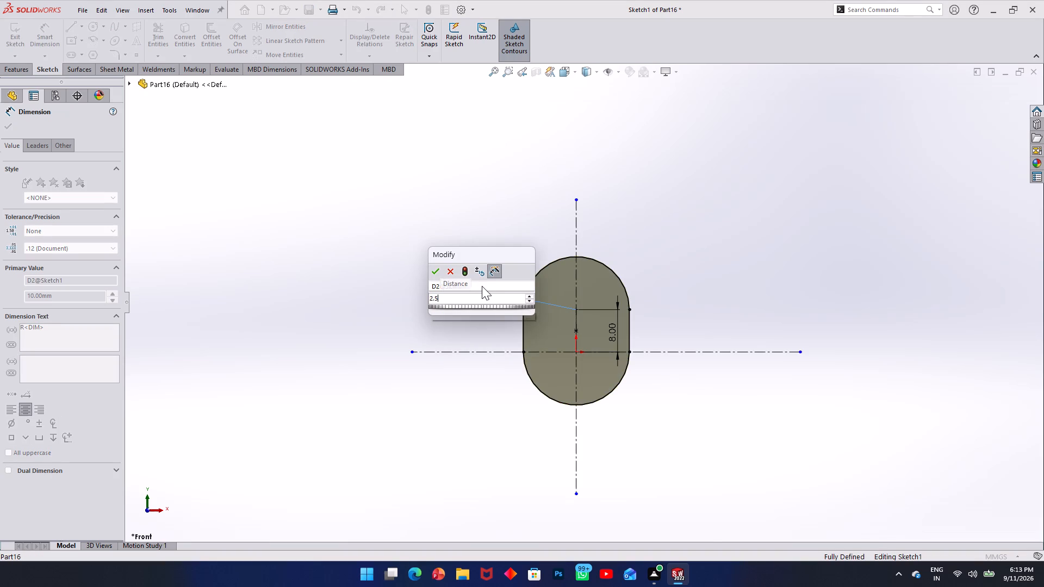
key(Return)
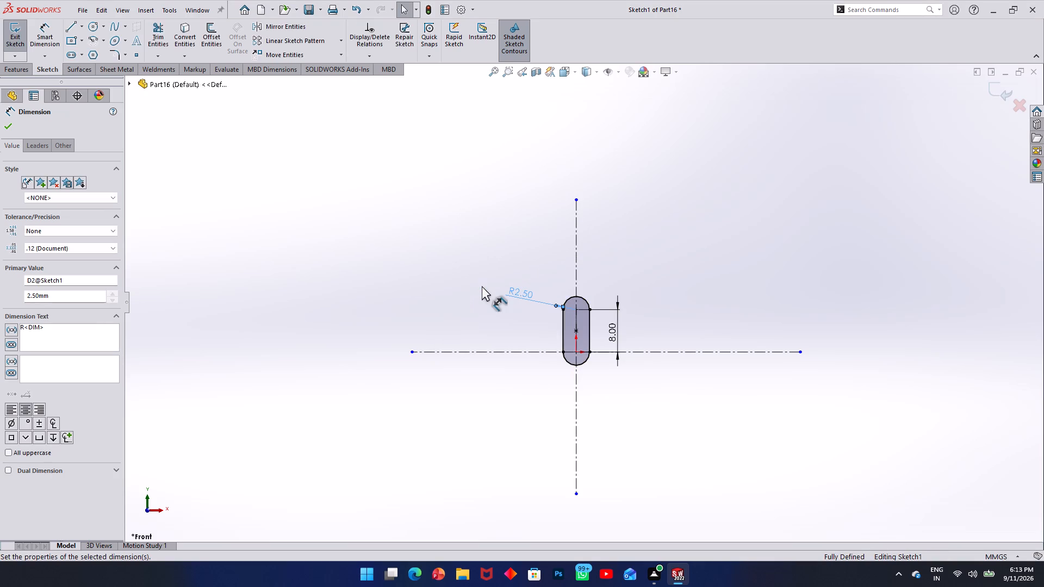
click(4, 127)
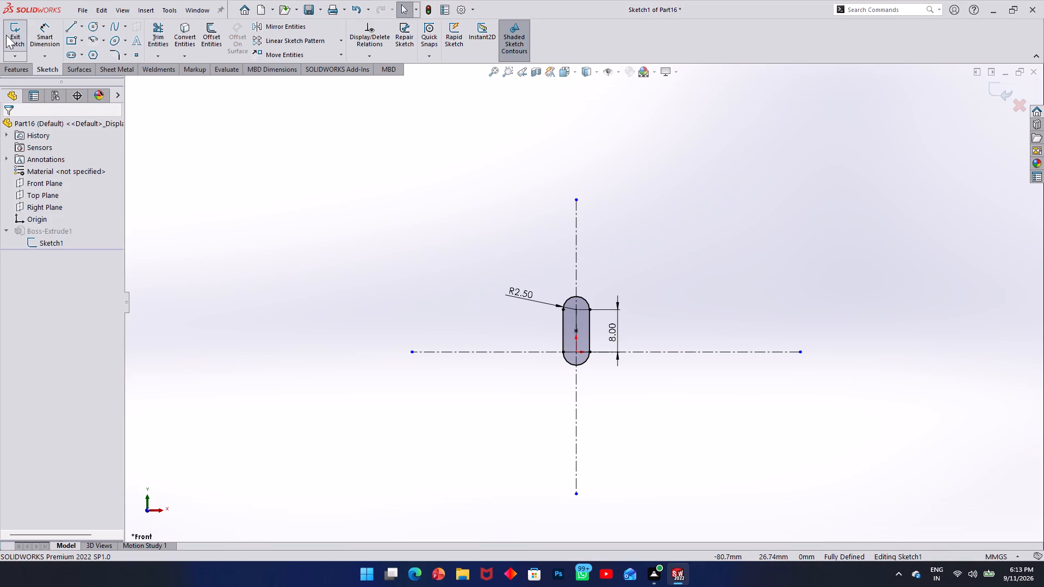
click(6, 35)
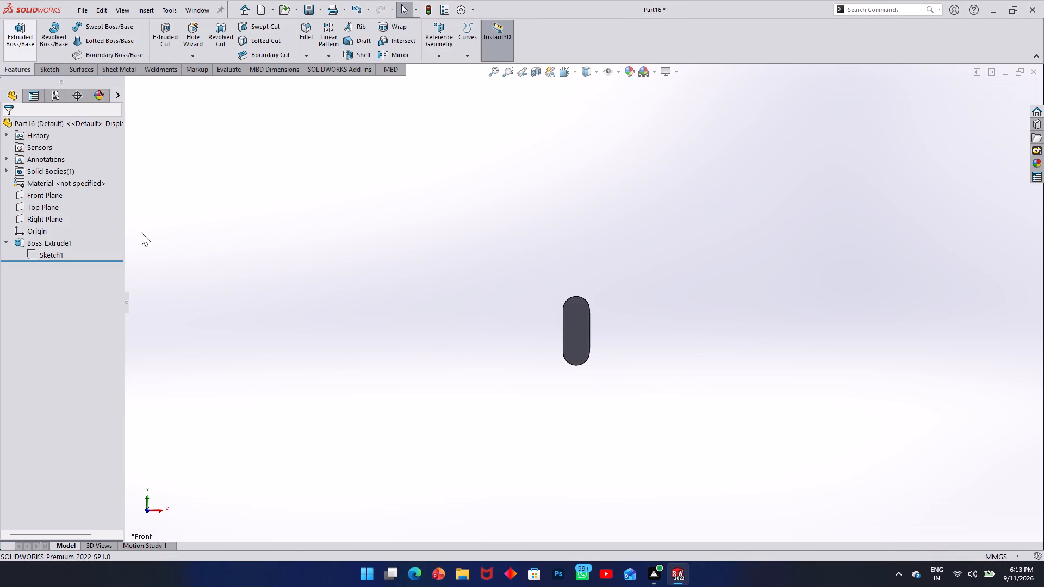
Save the slot-shaped part in the milling jig folder under the file name key.
middle_drag(355, 239, 228, 271)
scroll(519, 322, down, 4)
scroll(776, 353, down, 4)
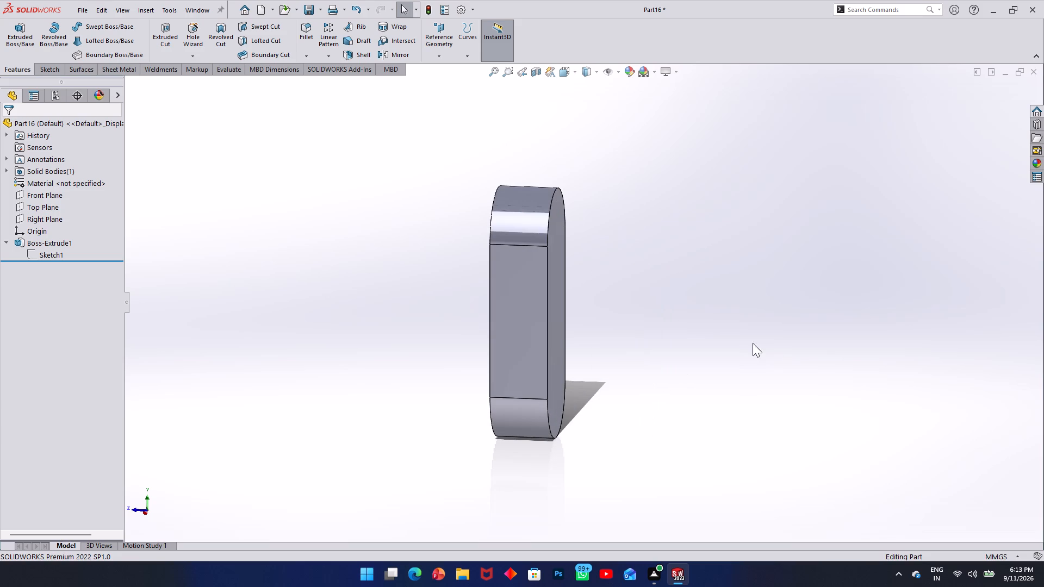
key(ctrl+s)
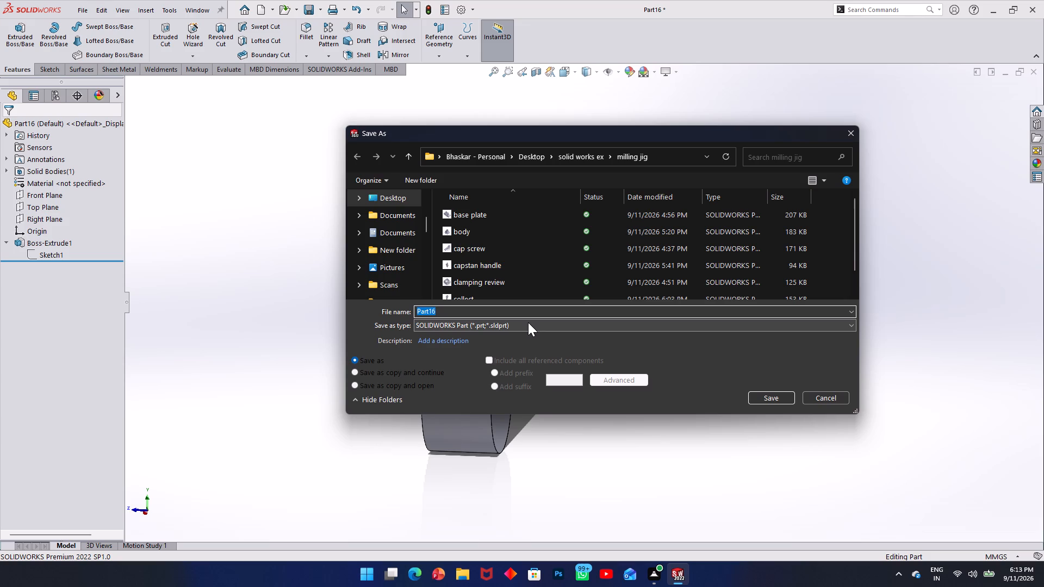
text(key)
key(Return)
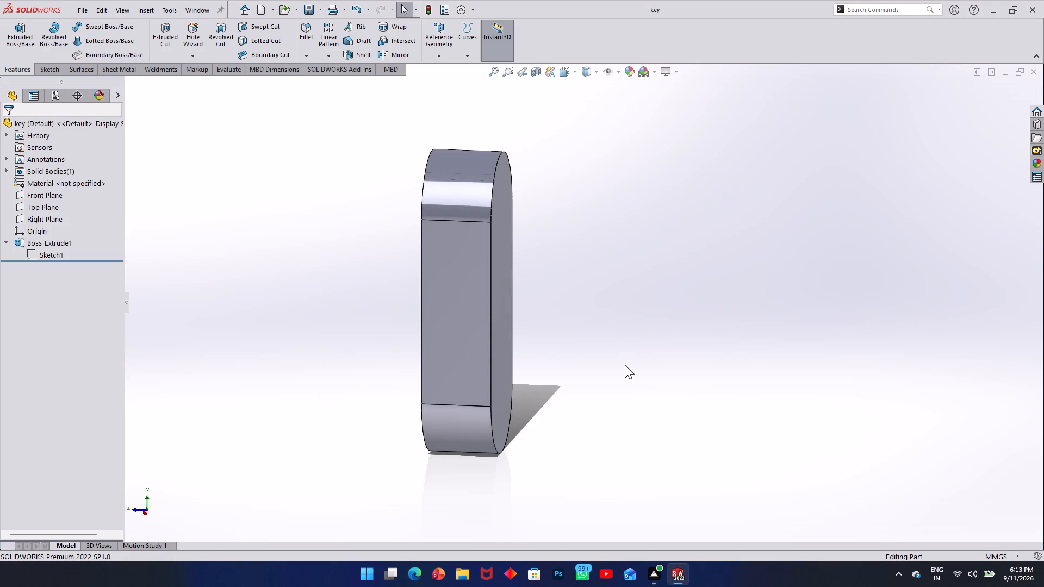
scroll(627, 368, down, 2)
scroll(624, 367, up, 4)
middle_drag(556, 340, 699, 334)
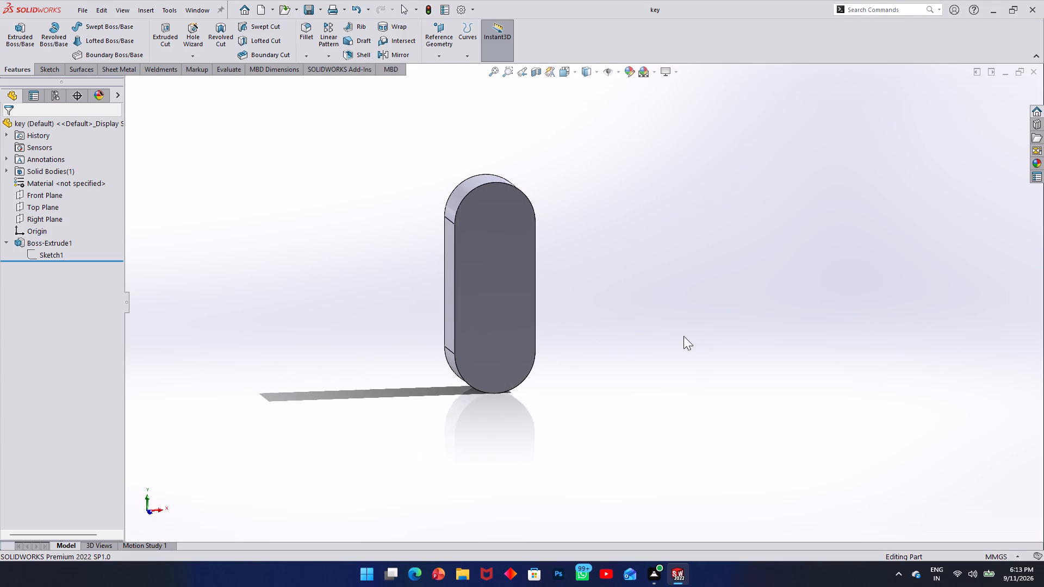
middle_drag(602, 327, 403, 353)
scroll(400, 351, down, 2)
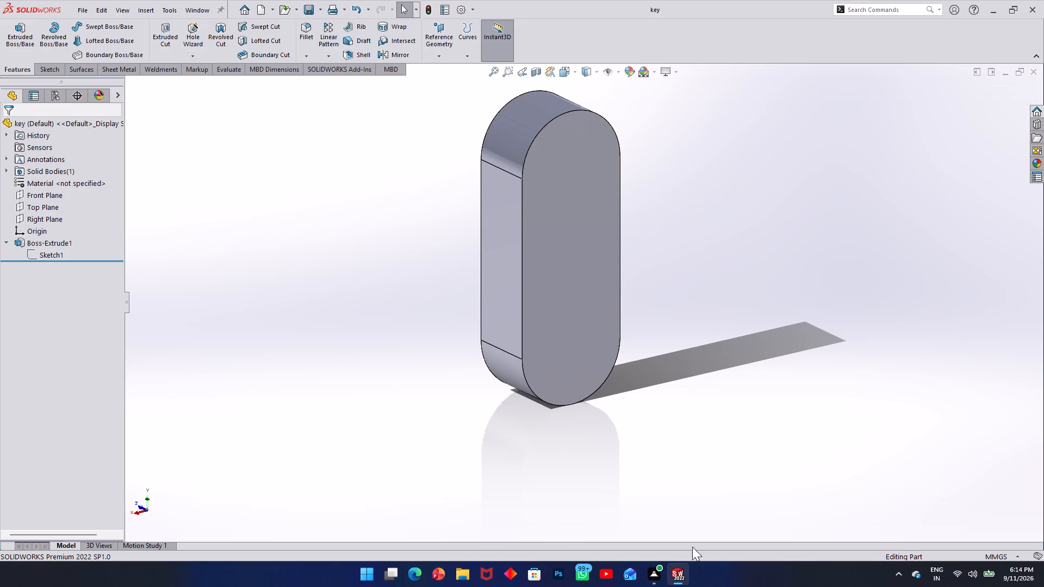
Close the open key and tapper ring part documents.
click(789, 478)
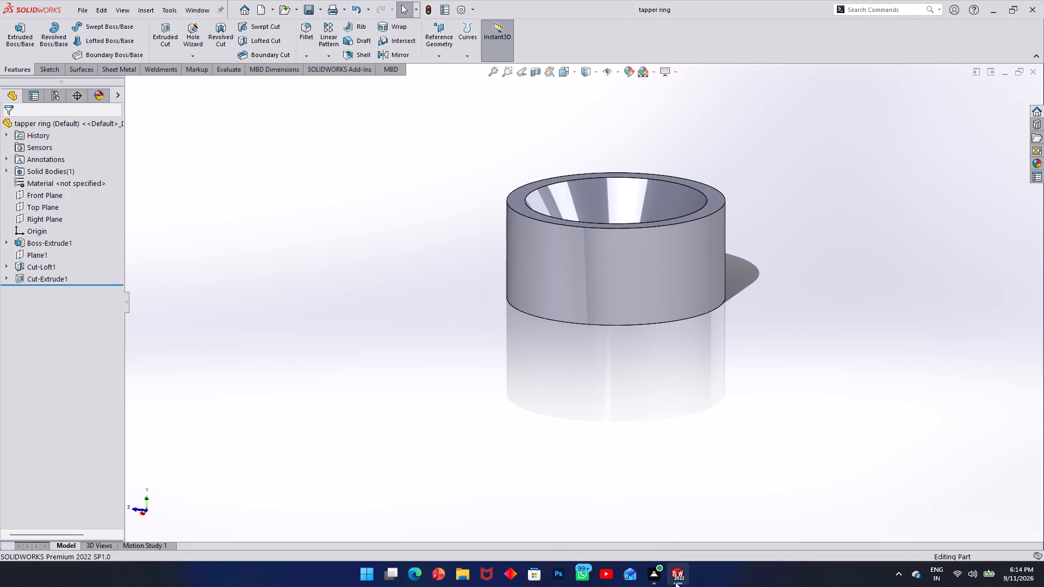
click(724, 482)
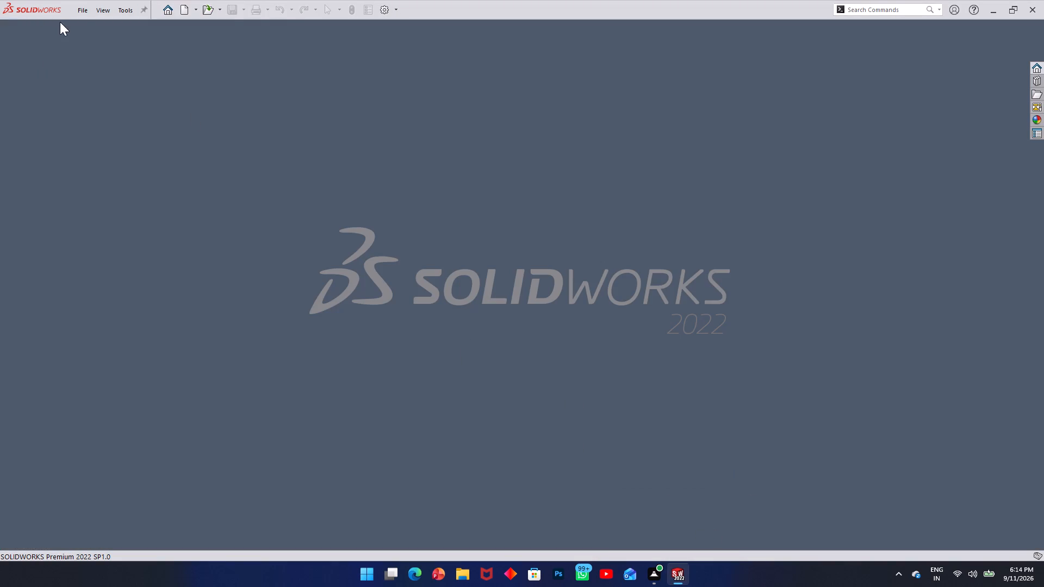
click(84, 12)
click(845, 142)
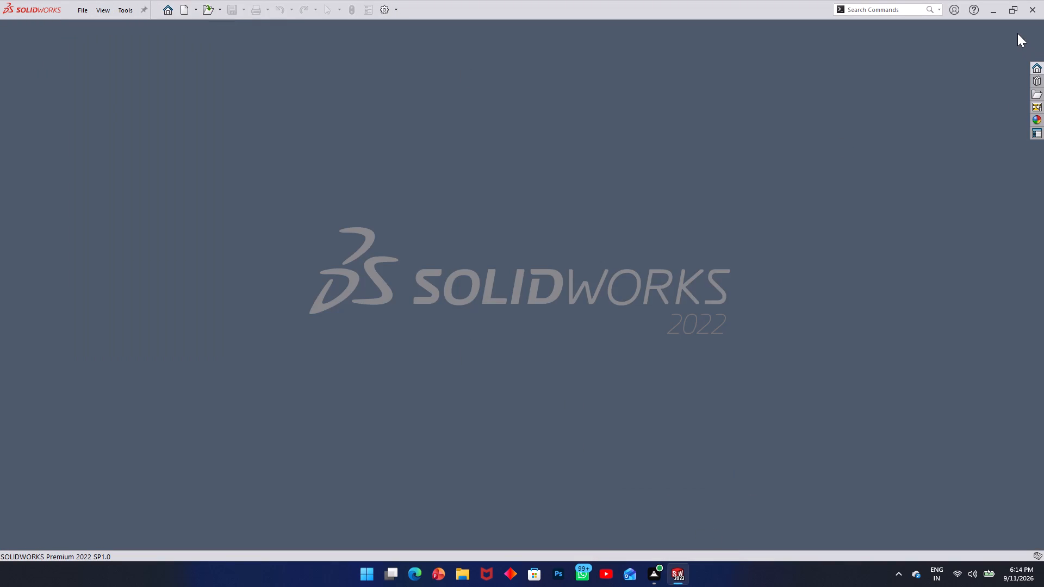
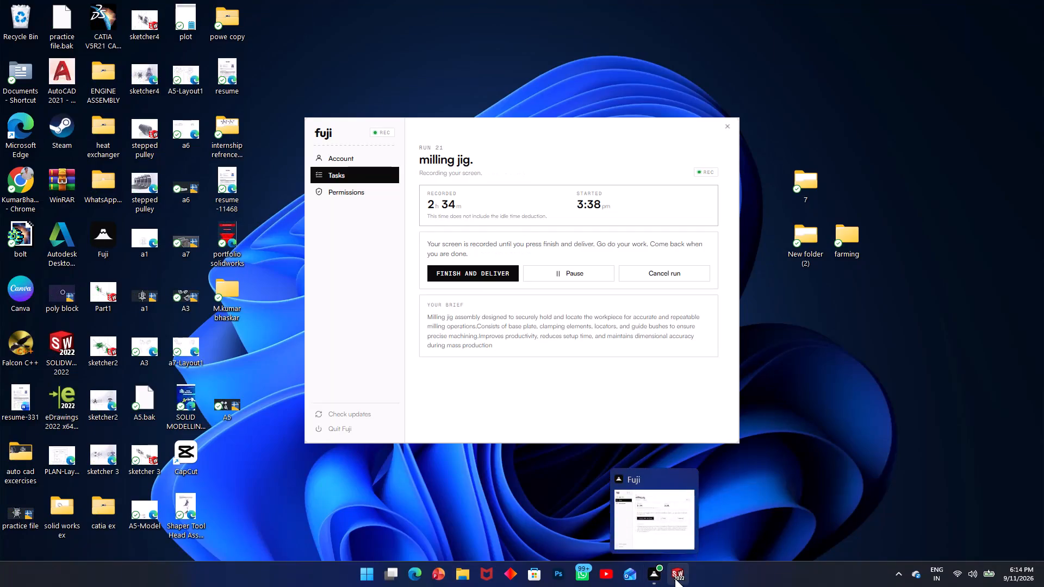
Switch to SOLIDWORKS and create a new assembly document.
click(675, 578)
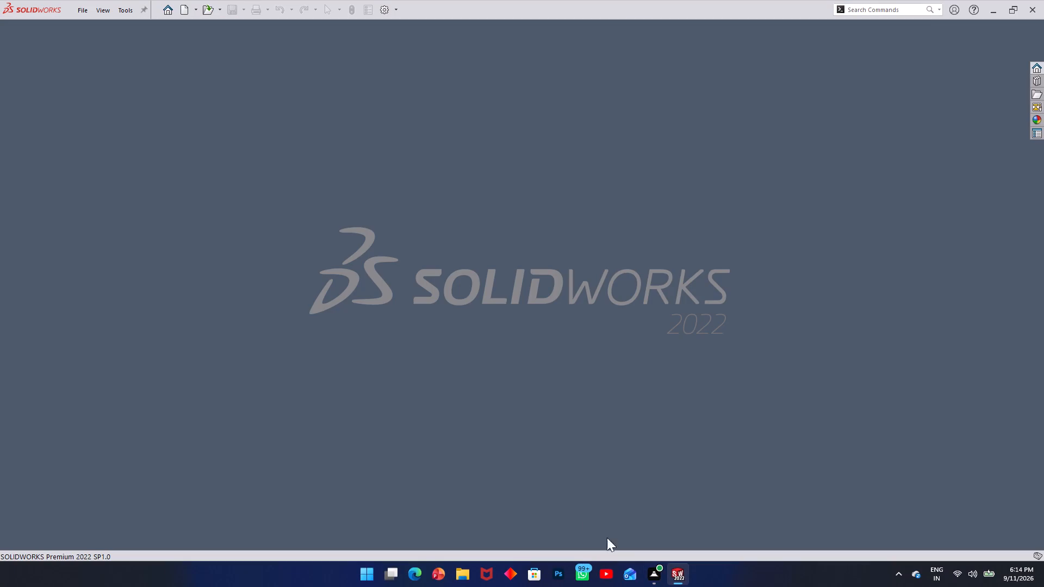
click(84, 7)
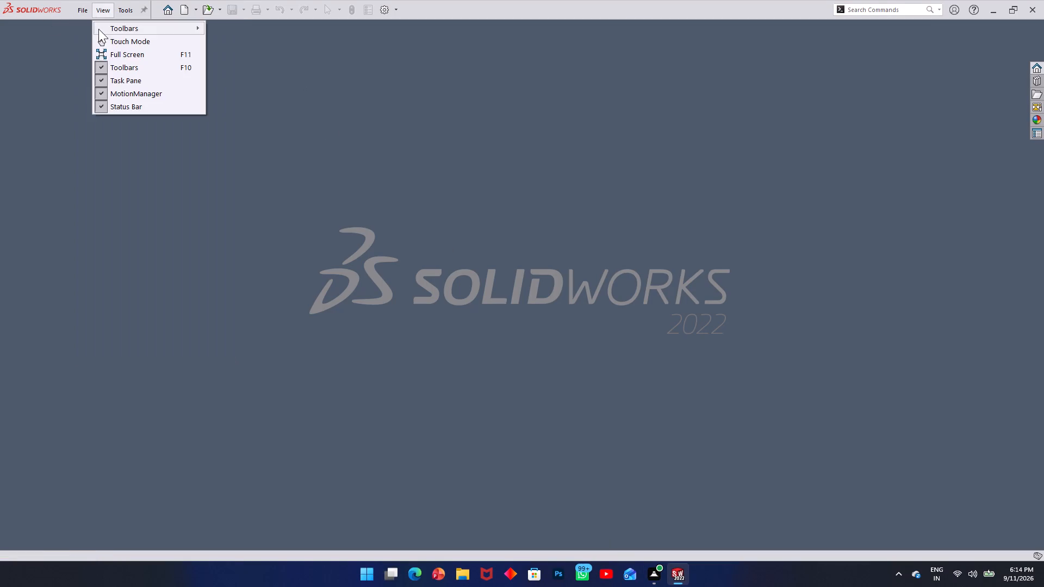
click(94, 33)
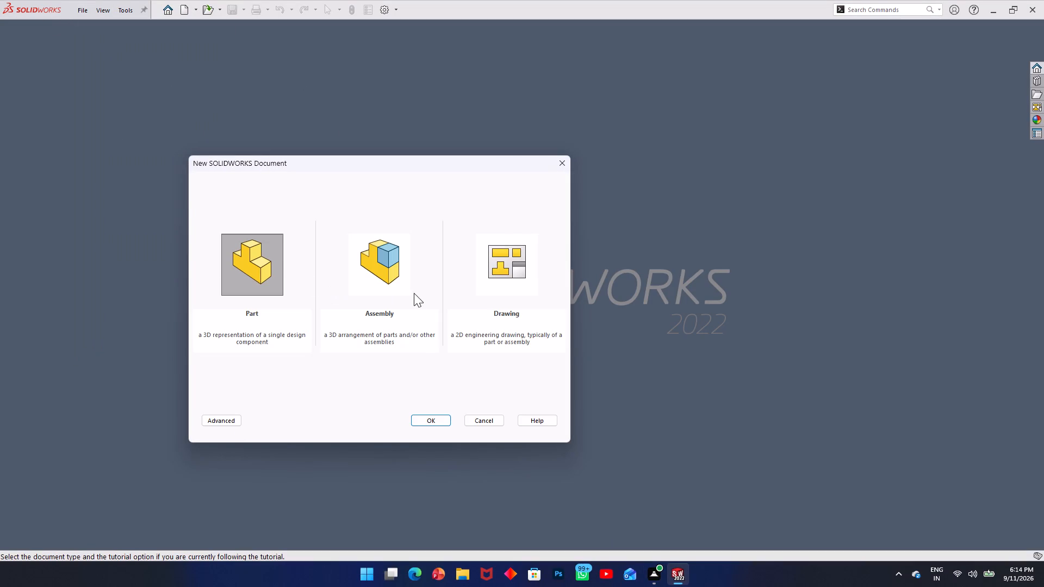
click(408, 290)
click(426, 421)
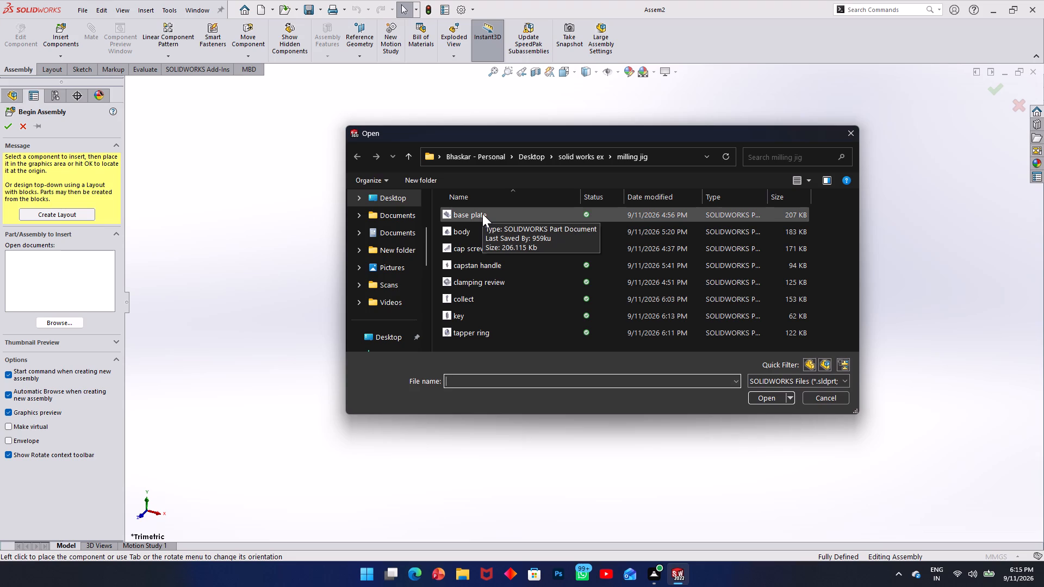
Insert the base plate part from the milling jig folder as the assembly's first component.
click(482, 214)
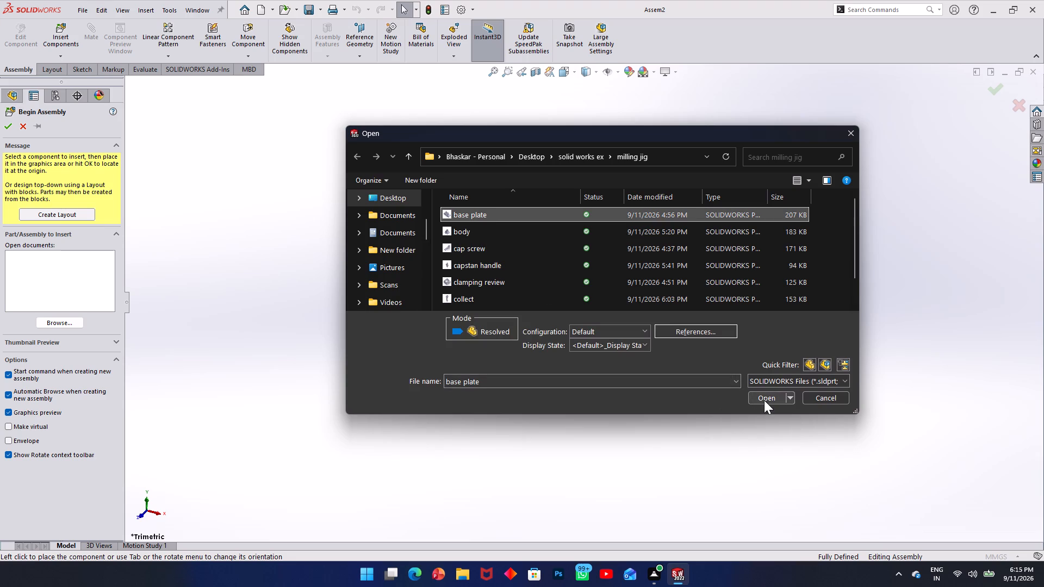
click(764, 400)
click(562, 343)
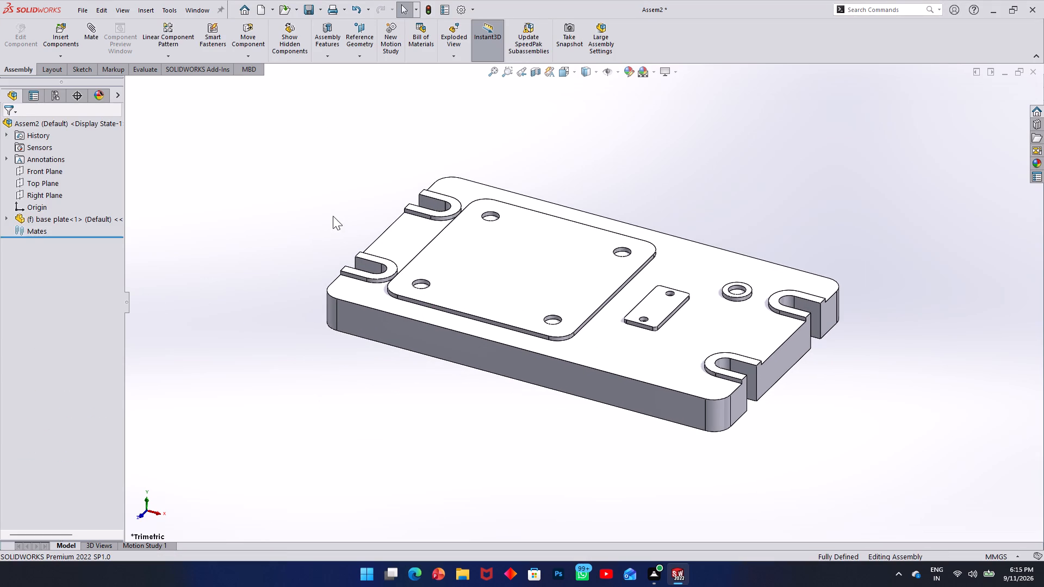
Examine the base plate's top face, side slots and recessed underside from several angles.
middle_drag(636, 353, 653, 338)
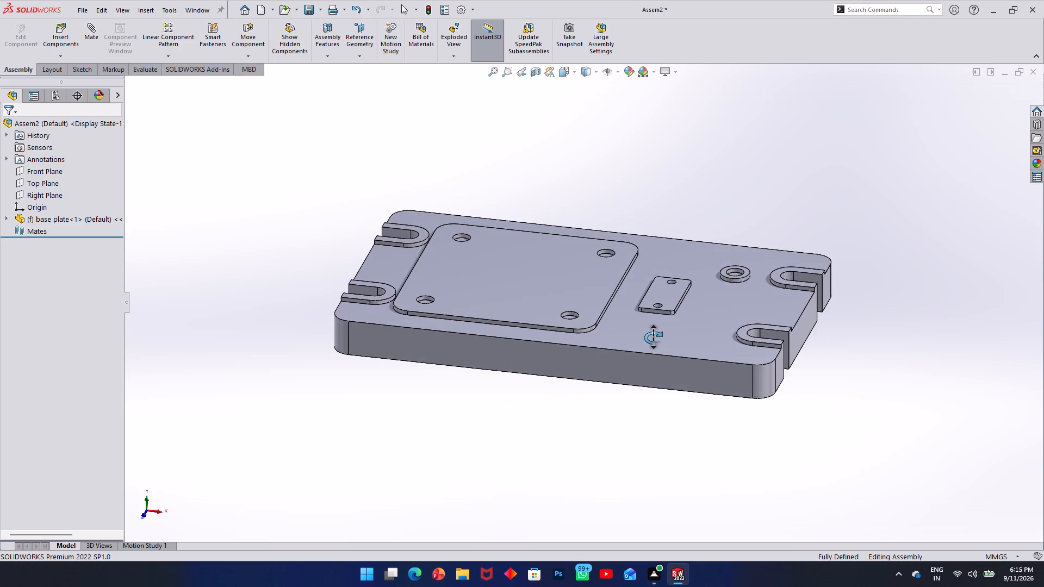
middle_drag(653, 338, 661, 333)
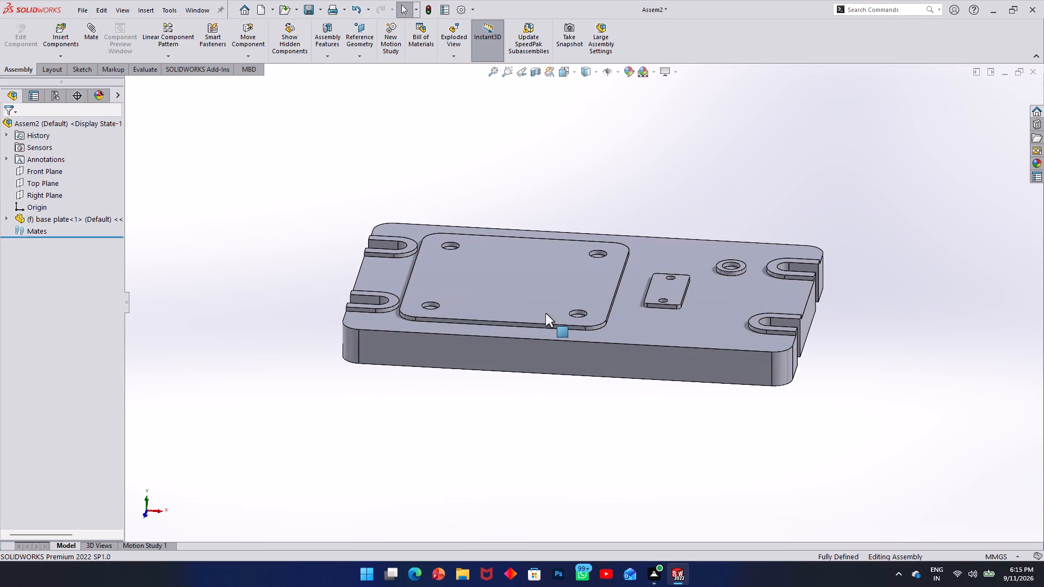
middle_drag(520, 302, 544, 147)
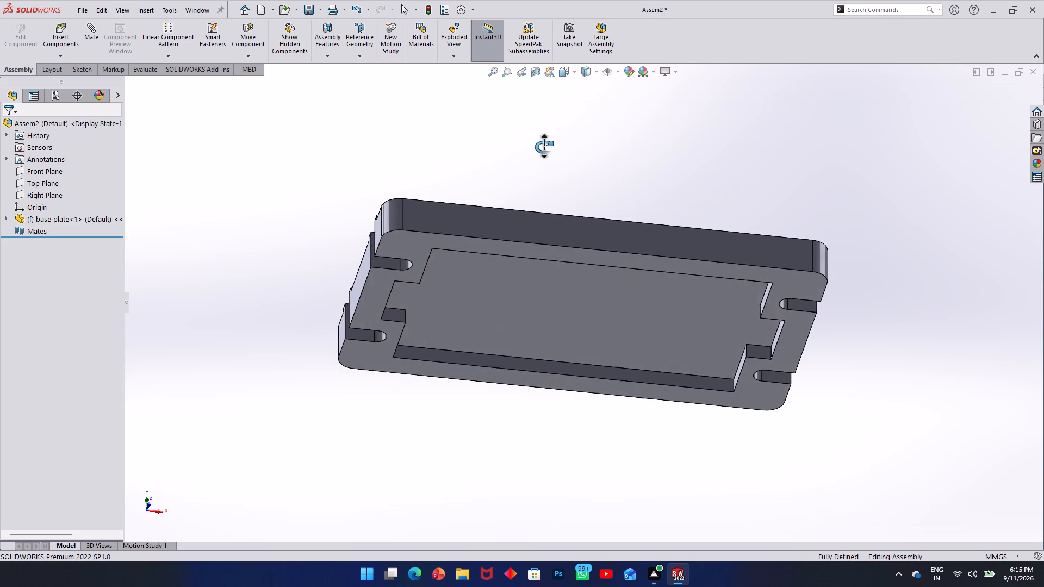
middle_drag(544, 147, 523, 332)
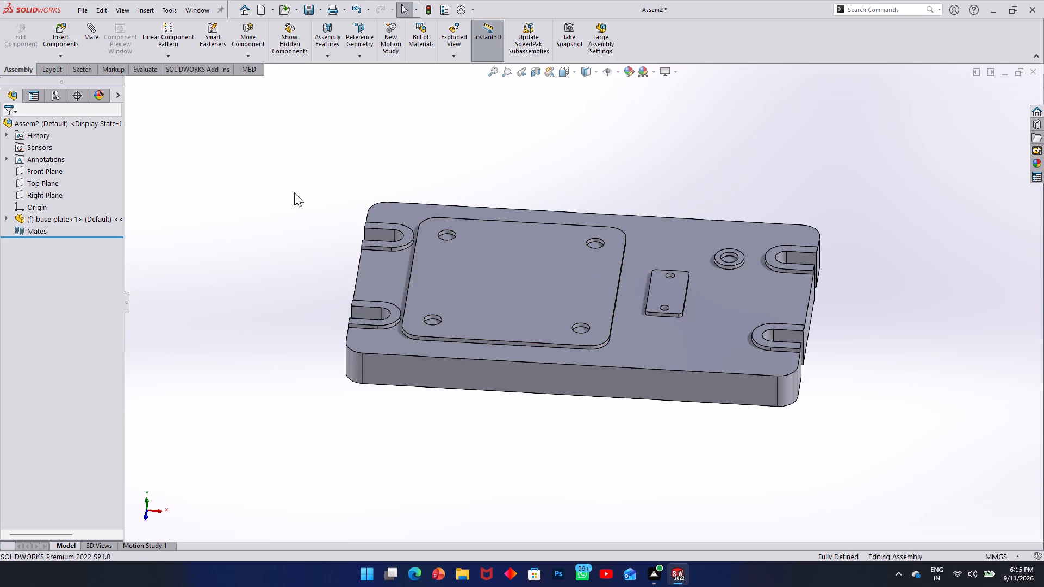
middle_drag(487, 305, 501, 185)
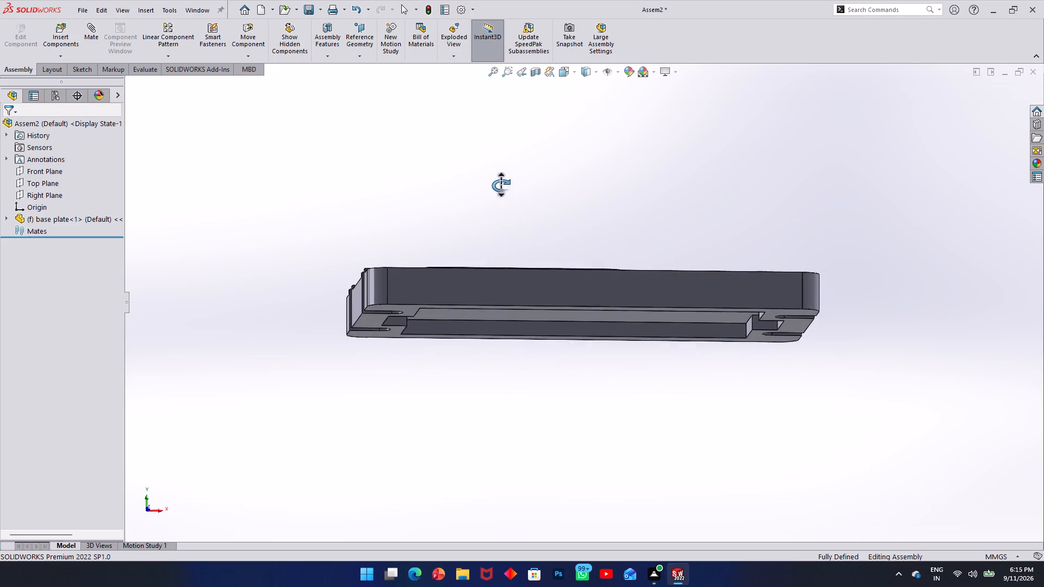
middle_drag(501, 185, 511, 143)
middle_drag(516, 238, 506, 383)
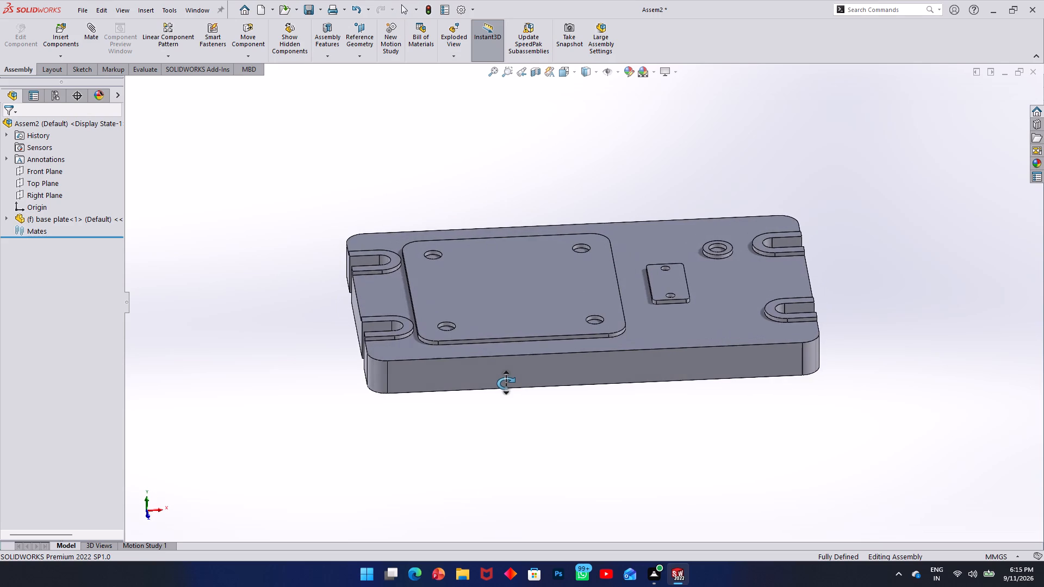
middle_drag(506, 383, 496, 370)
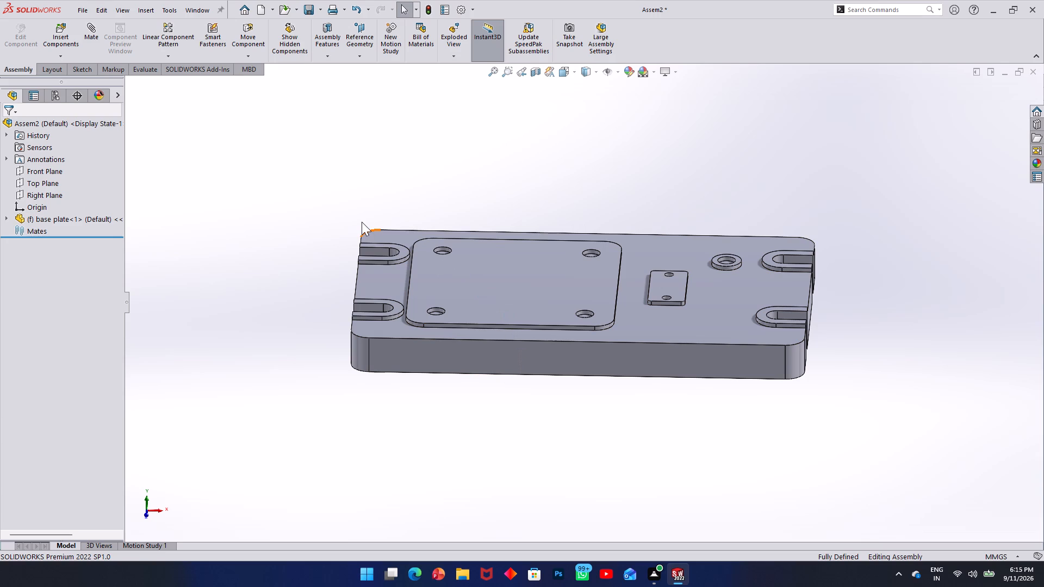
middle_drag(428, 242, 463, 61)
middle_drag(526, 281, 484, 246)
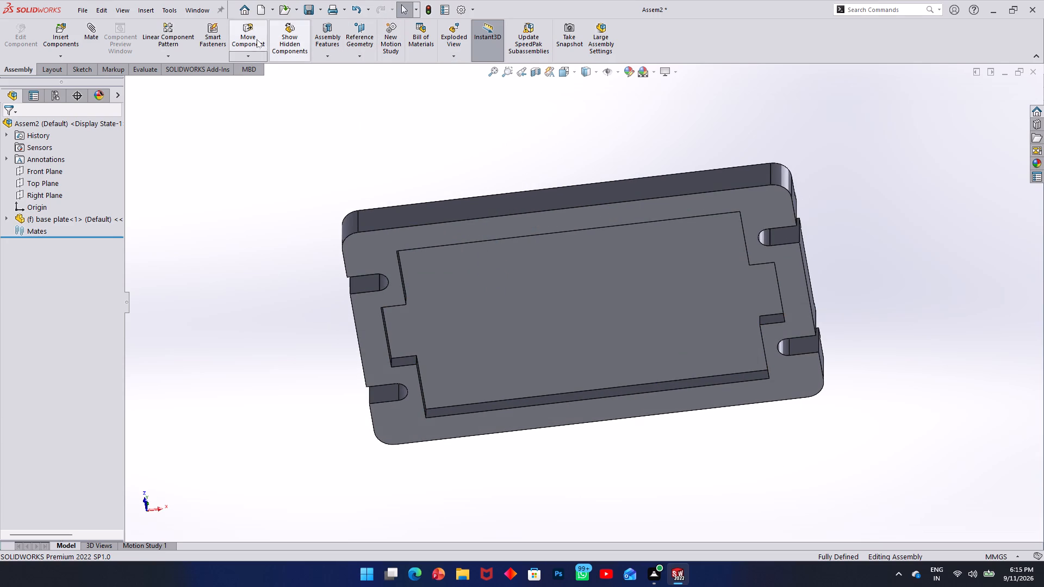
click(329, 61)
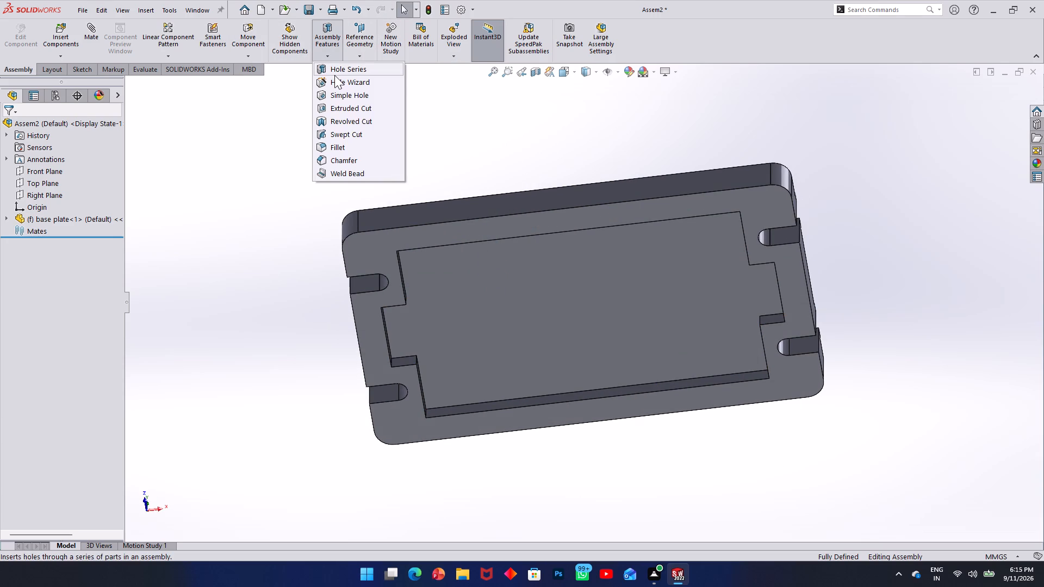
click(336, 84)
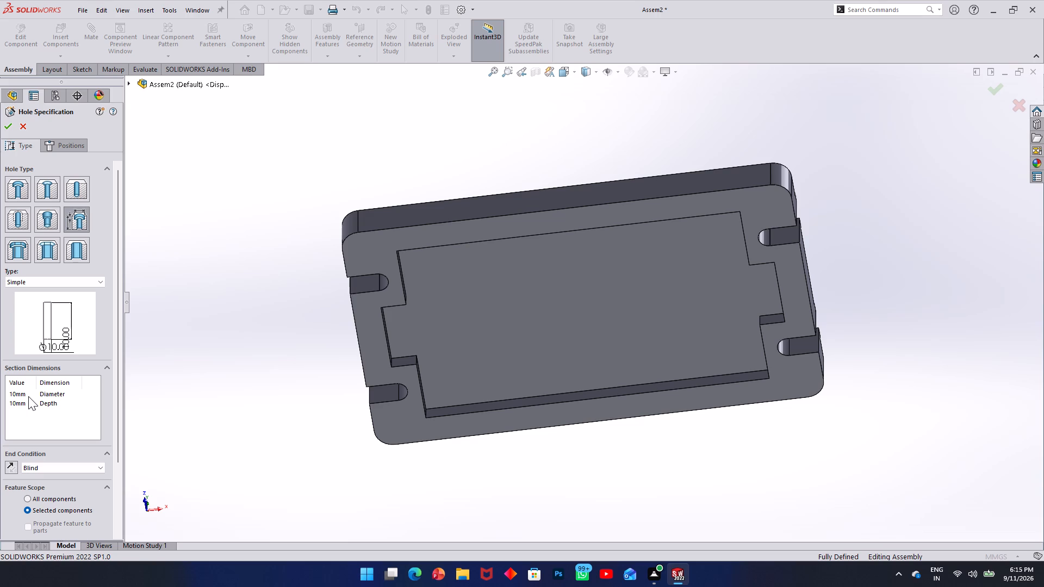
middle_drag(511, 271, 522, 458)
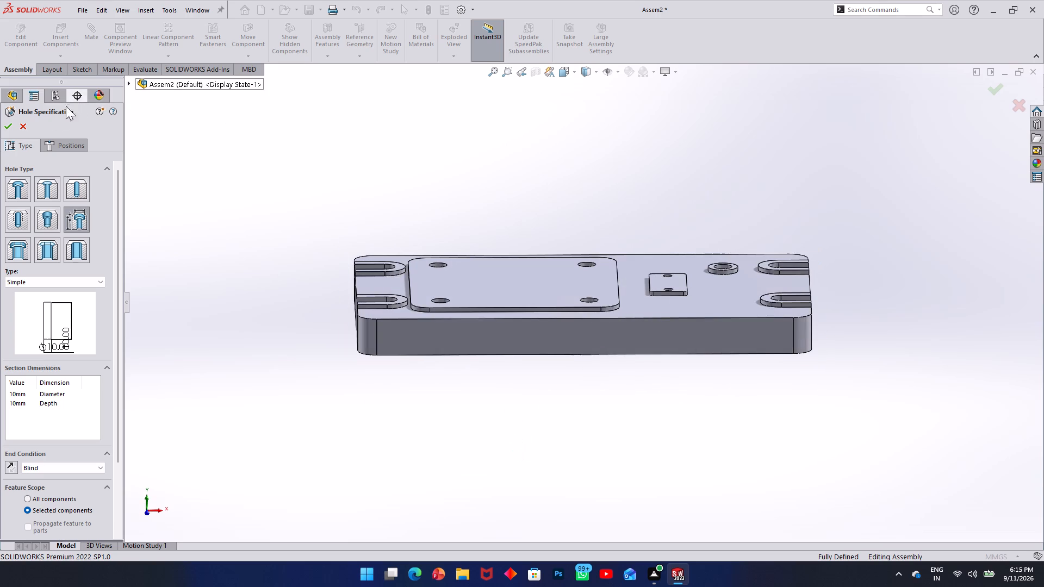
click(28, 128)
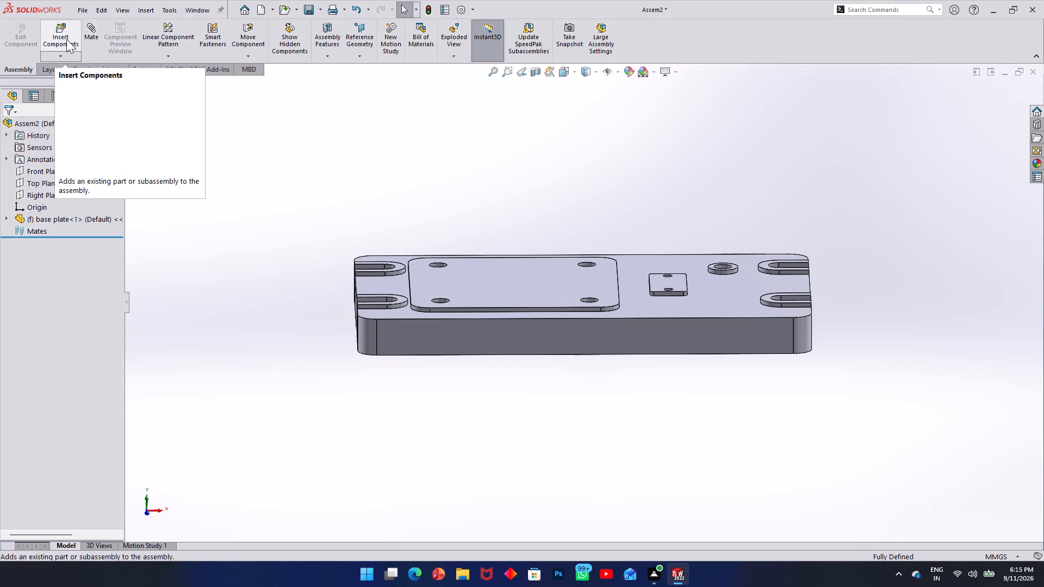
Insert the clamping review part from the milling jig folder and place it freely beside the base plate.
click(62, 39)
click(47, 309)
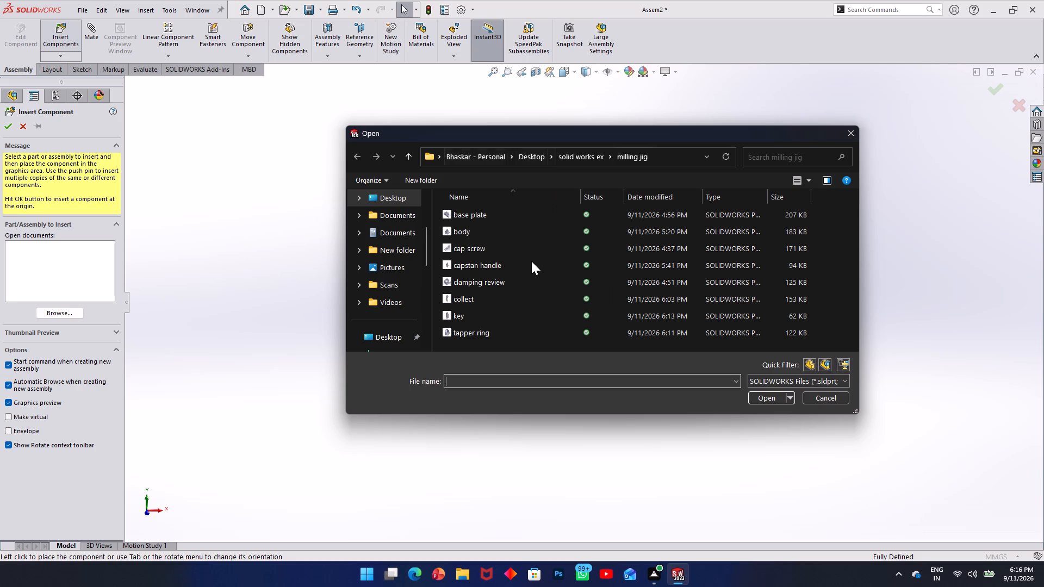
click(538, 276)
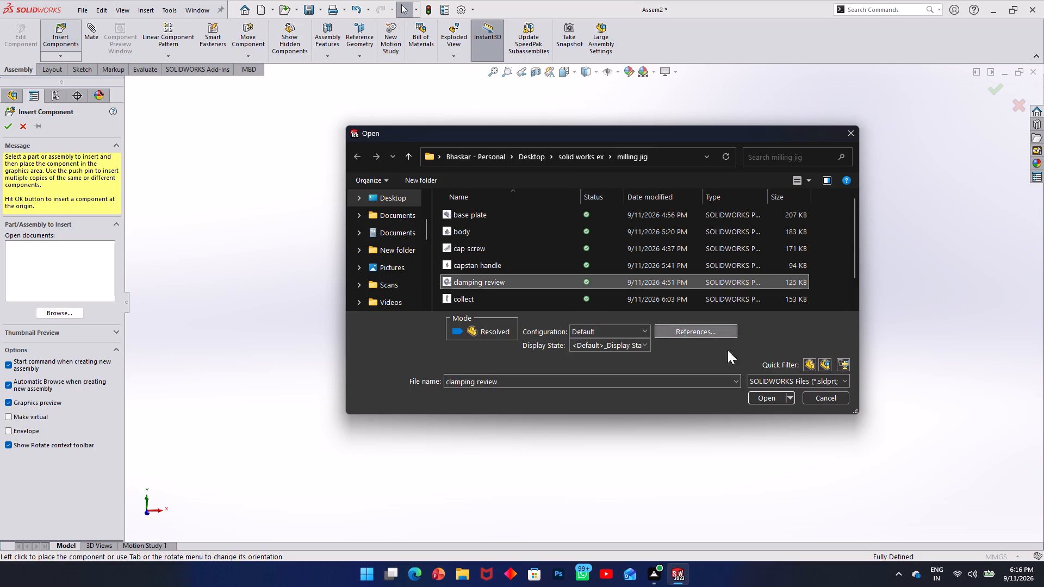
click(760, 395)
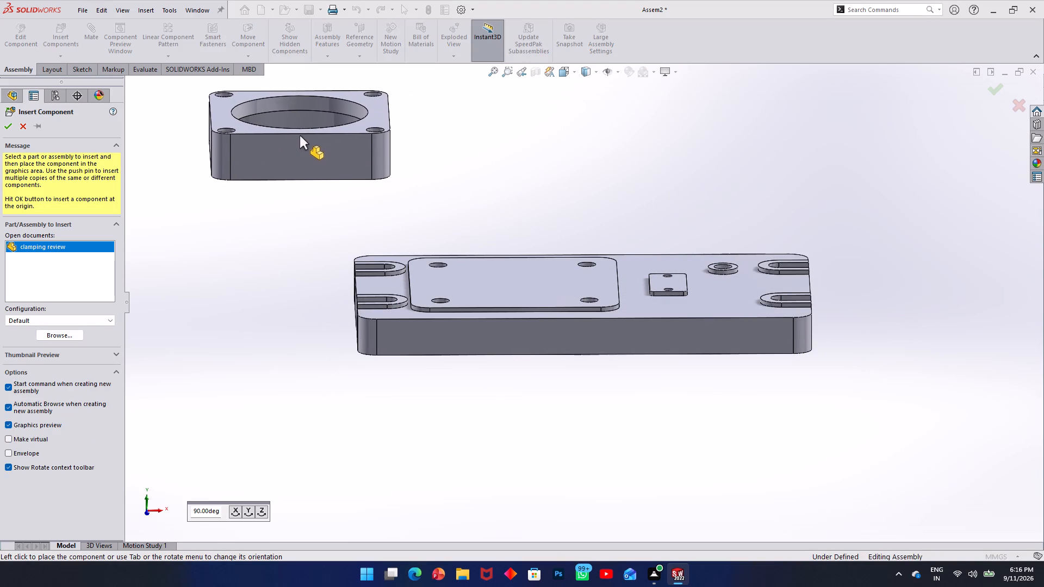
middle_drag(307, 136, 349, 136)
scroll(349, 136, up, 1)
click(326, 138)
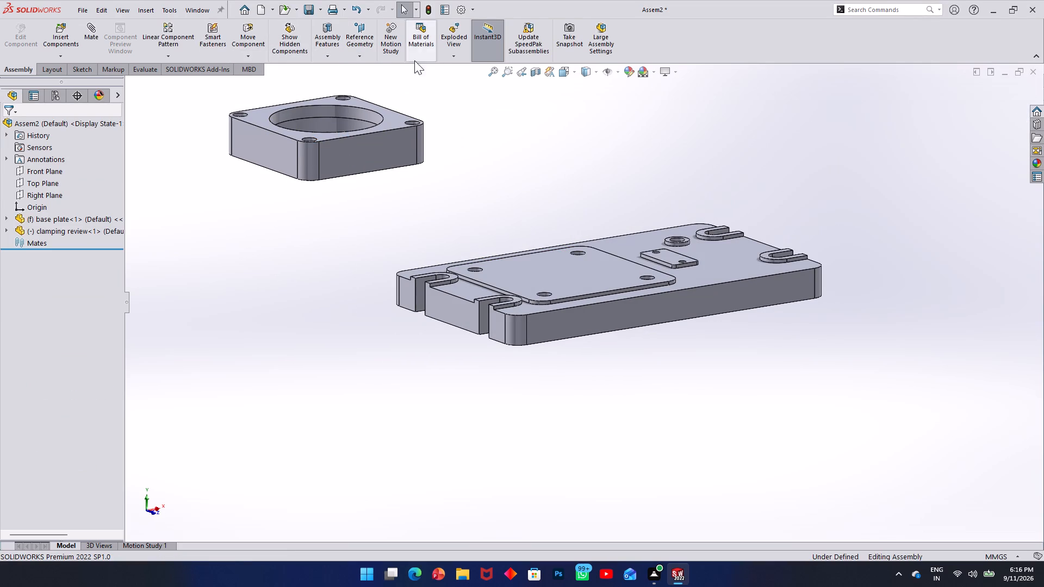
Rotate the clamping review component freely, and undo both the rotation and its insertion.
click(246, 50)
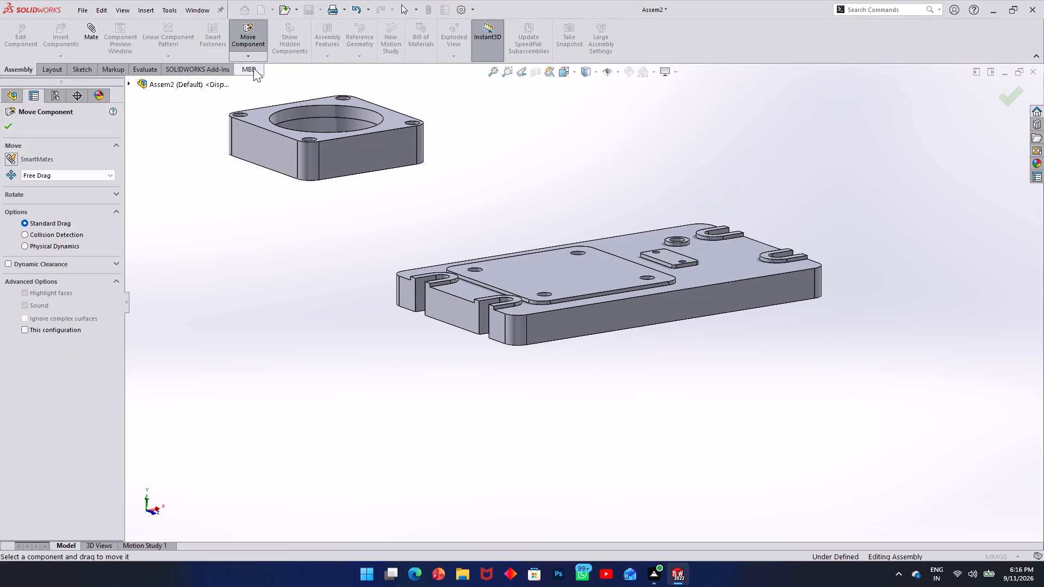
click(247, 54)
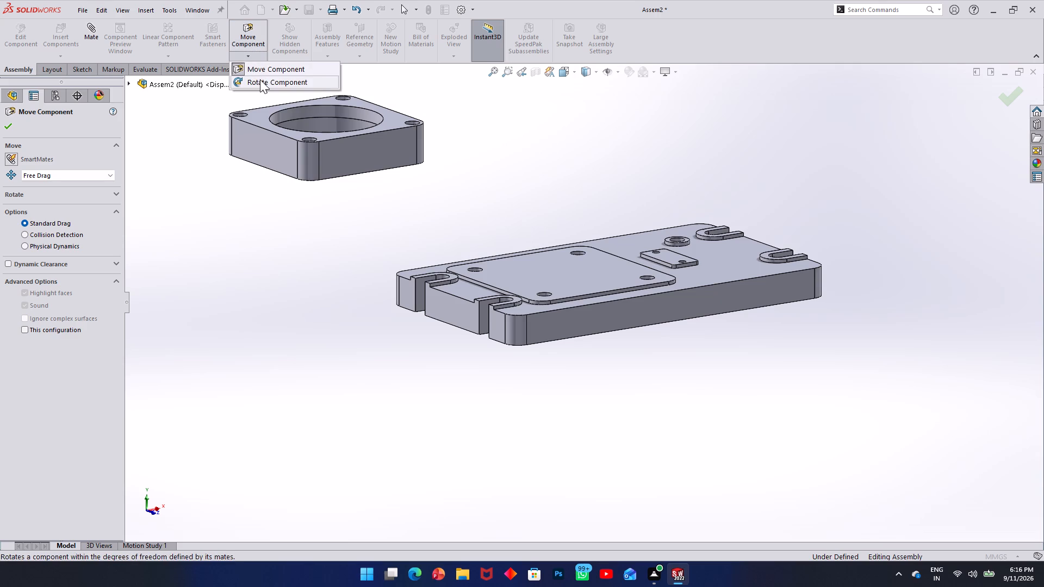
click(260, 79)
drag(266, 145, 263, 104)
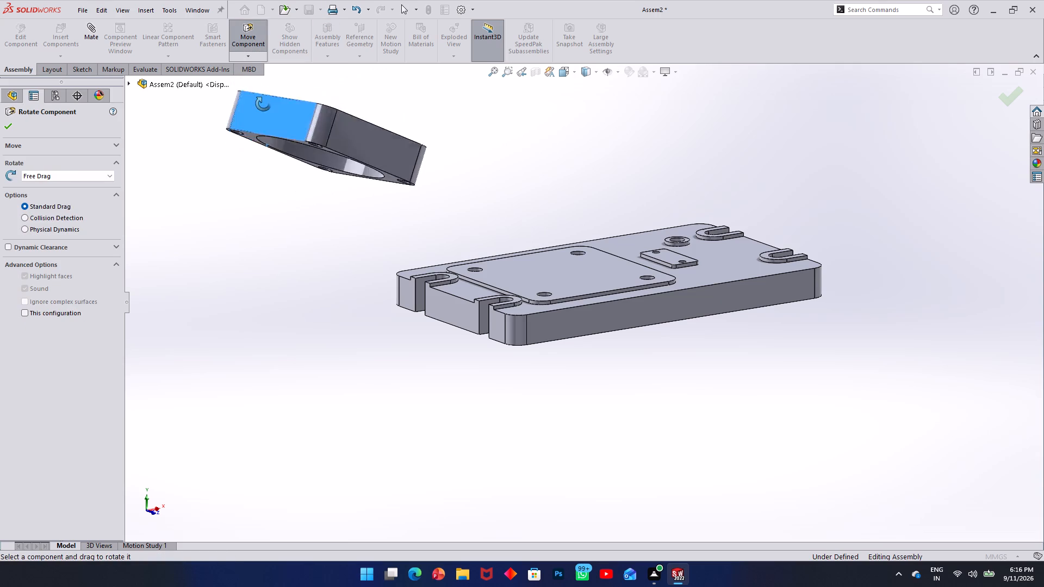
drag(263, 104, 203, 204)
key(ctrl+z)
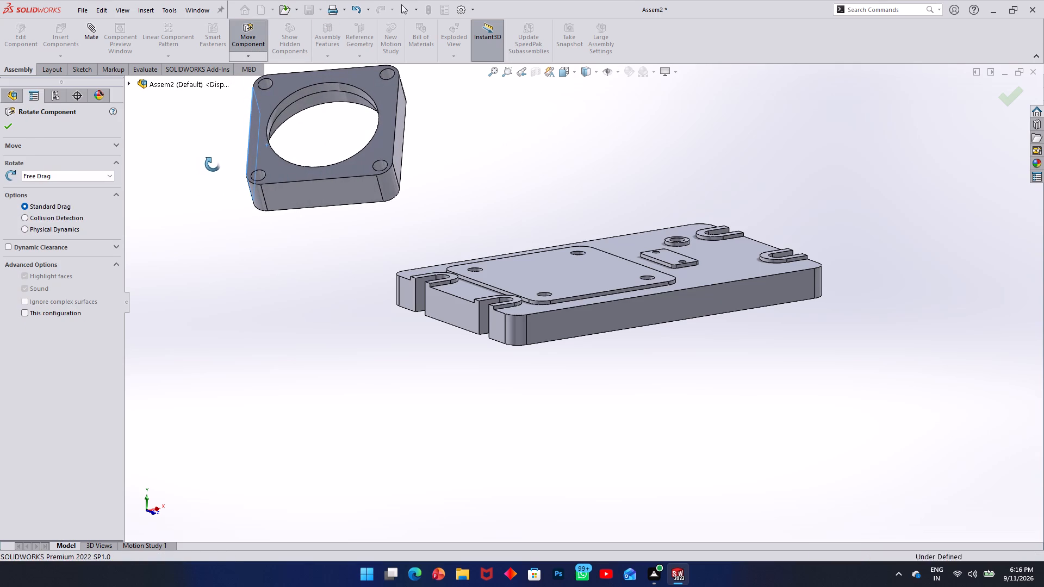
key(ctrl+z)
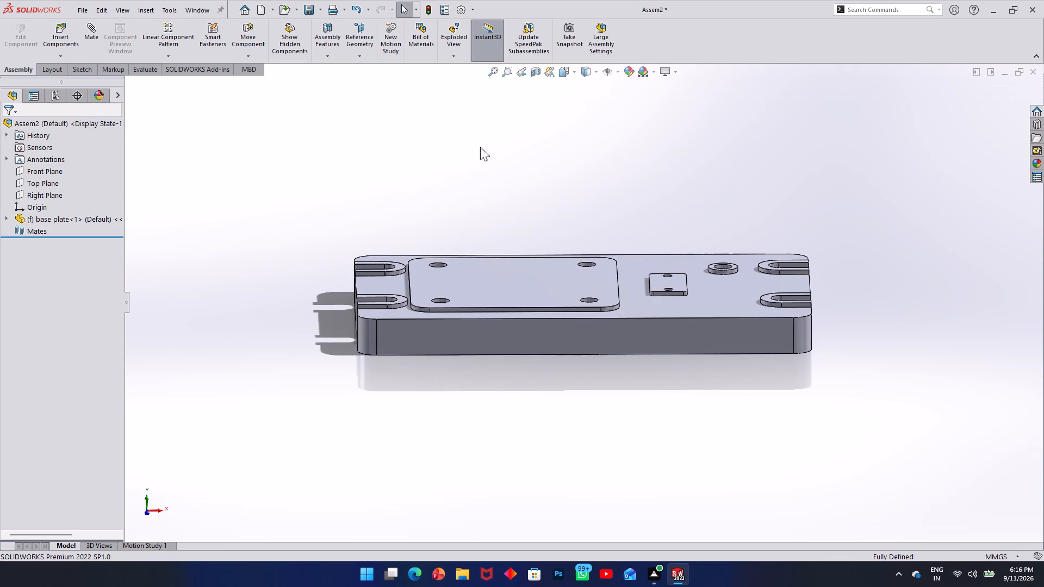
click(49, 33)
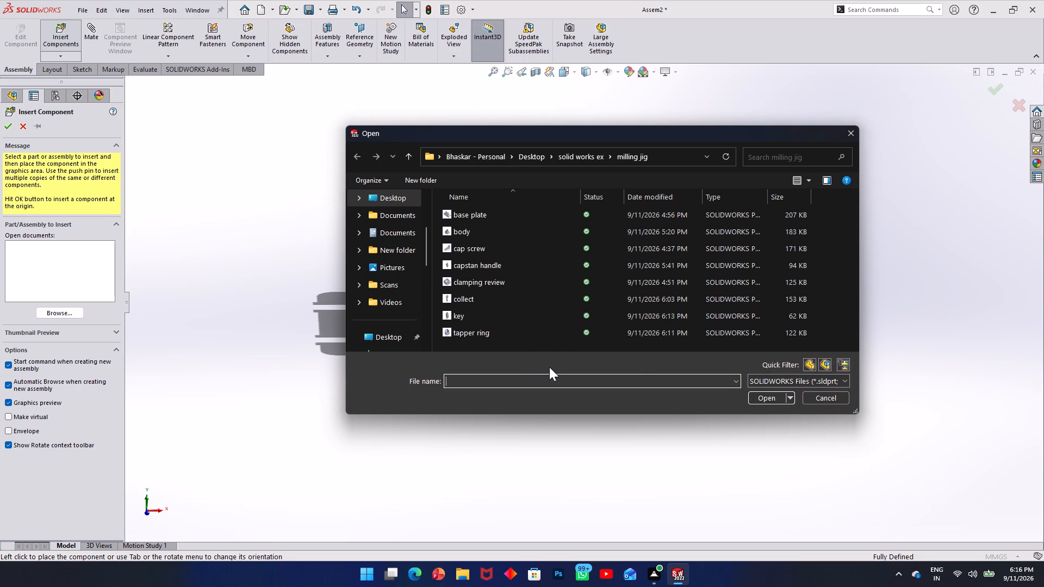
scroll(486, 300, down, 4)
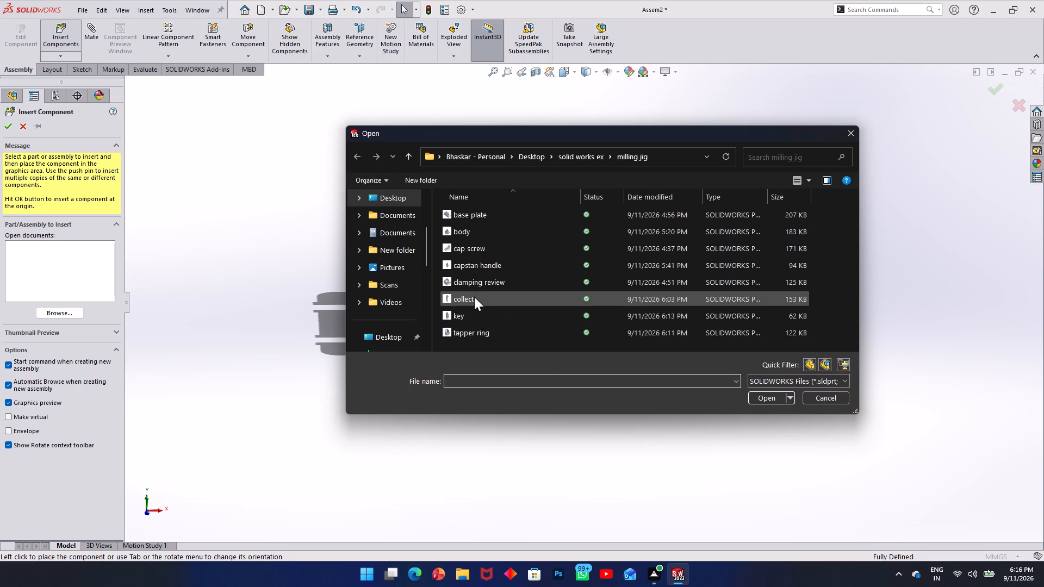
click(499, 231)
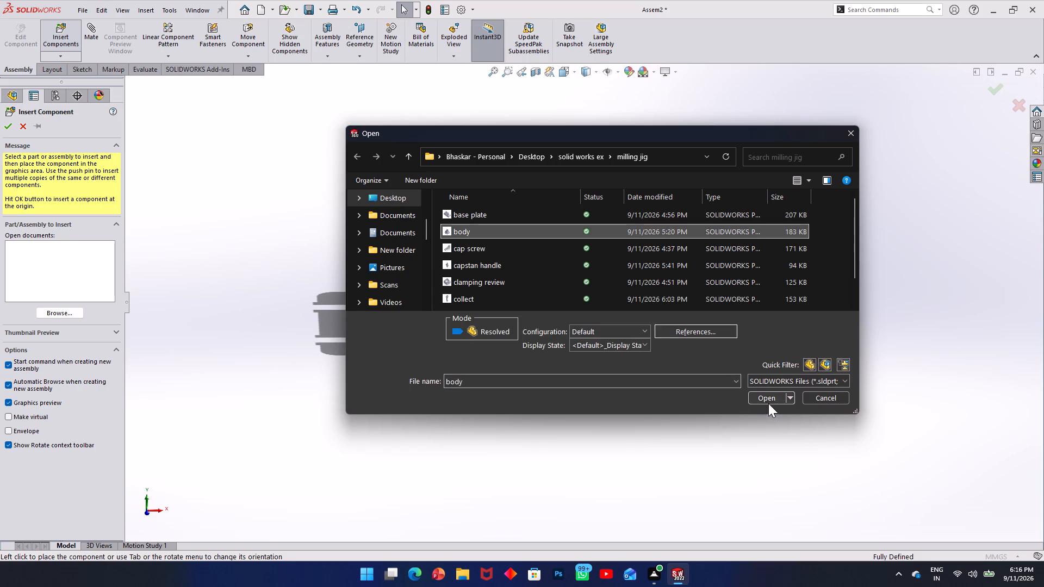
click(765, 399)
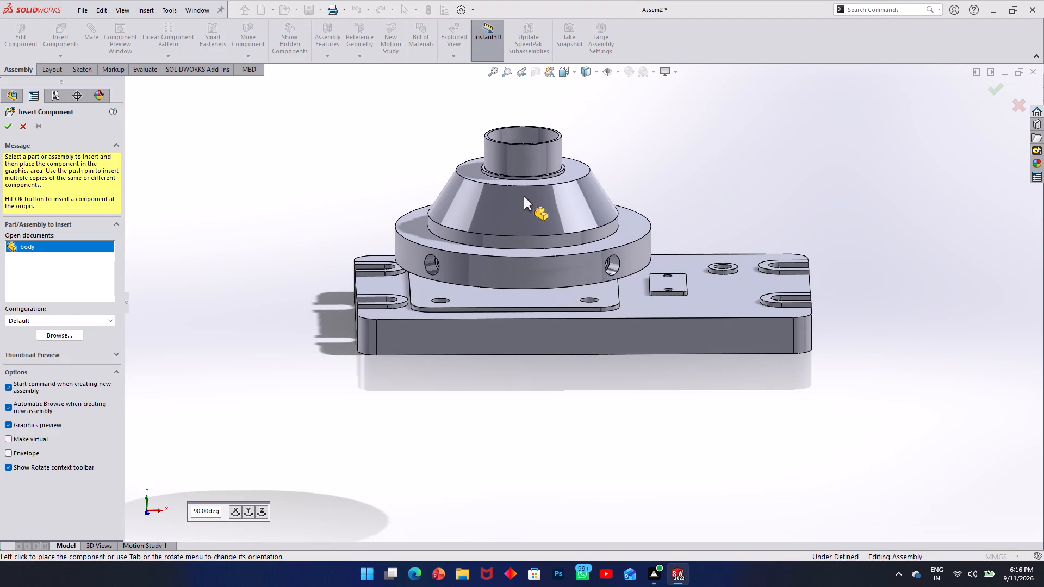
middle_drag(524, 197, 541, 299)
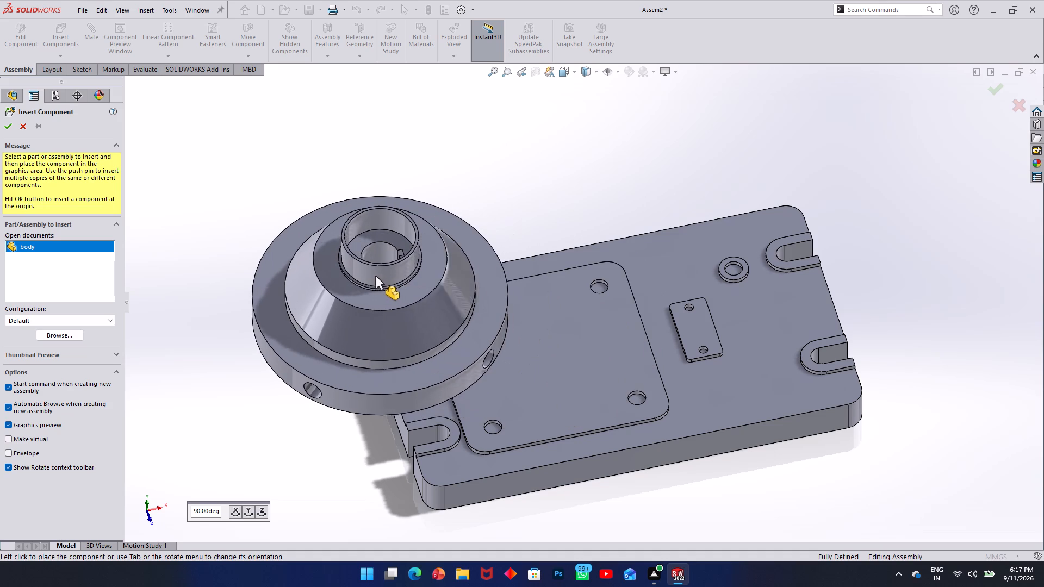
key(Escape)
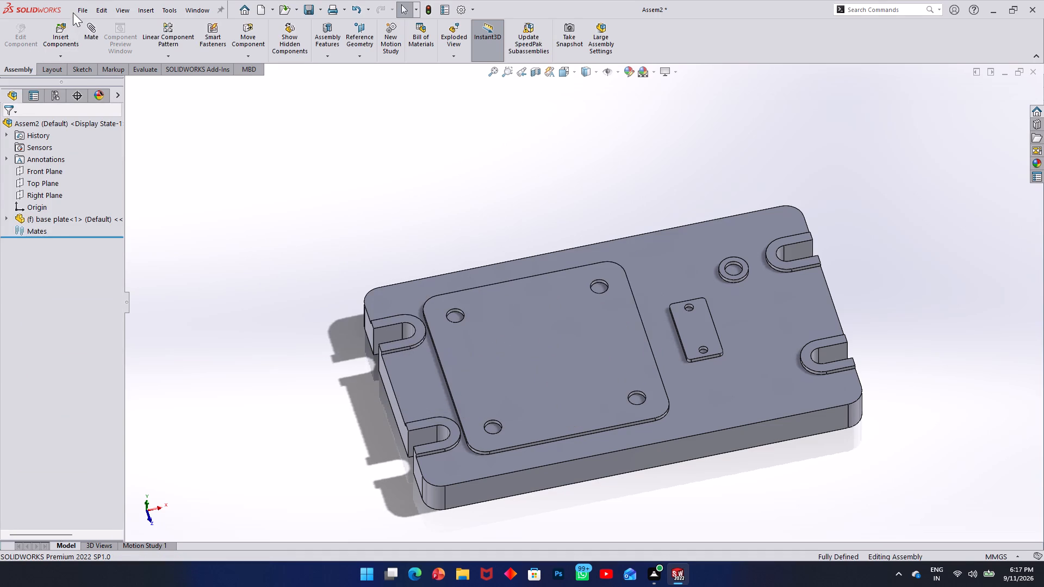
Open the clamping review part from the milling jig folder in its own document.
click(73, 13)
click(78, 11)
click(90, 41)
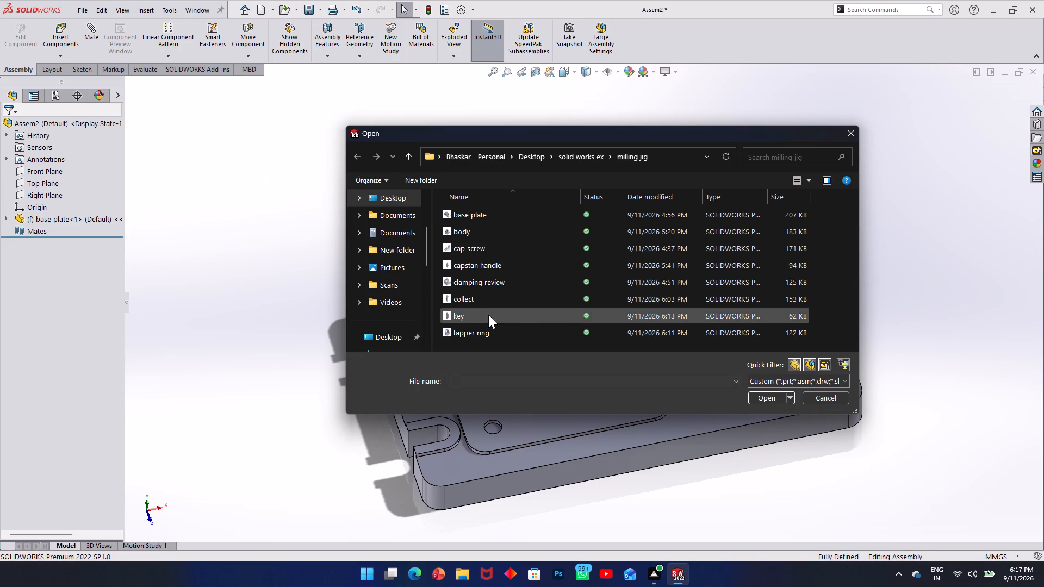
double_click(493, 287)
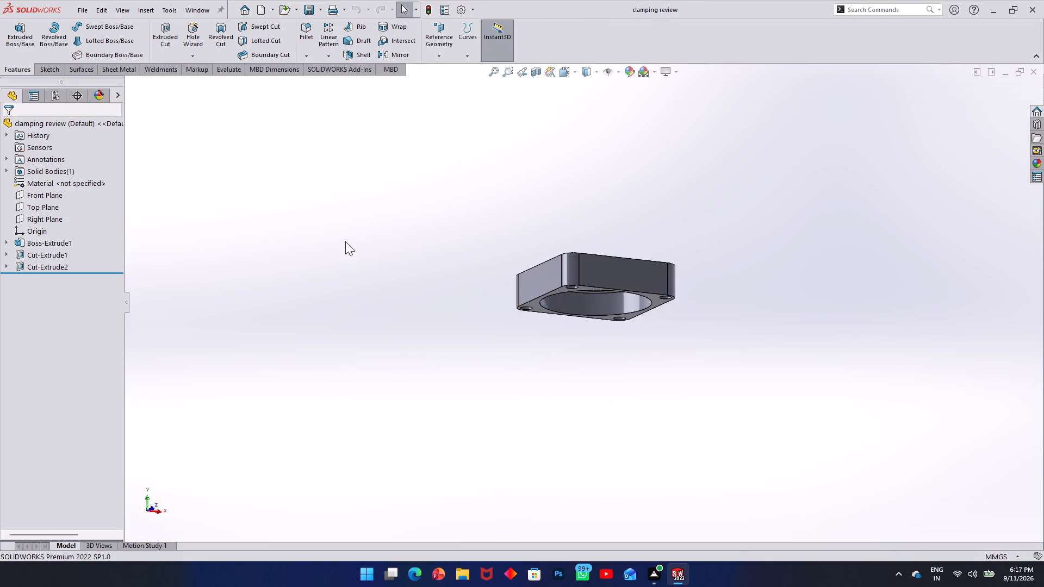
Close the clamping review part and open the body part from the milling jig folder.
click(1029, 71)
click(83, 10)
click(92, 40)
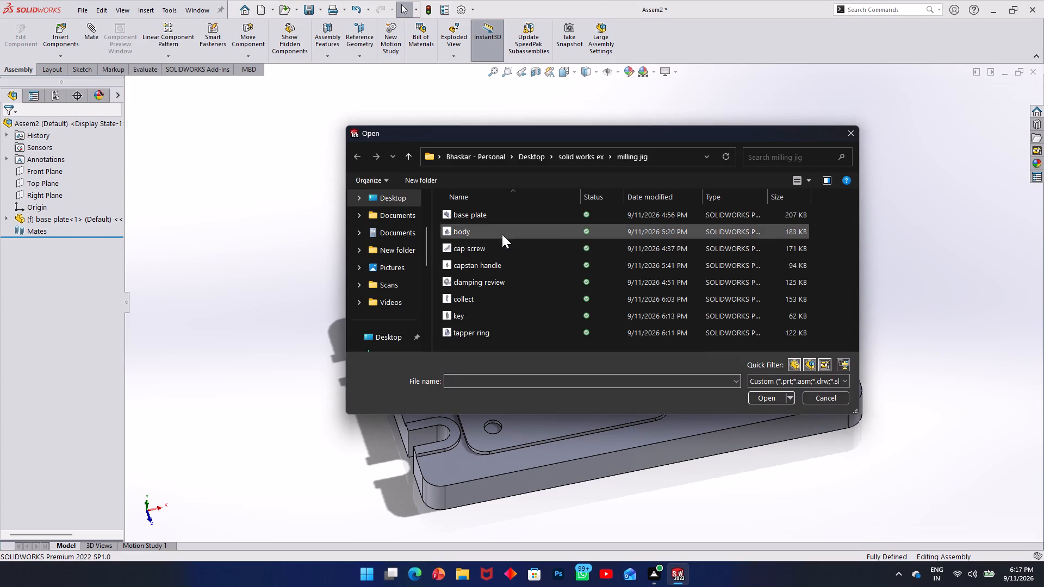
scroll(509, 273, down, 3)
click(484, 232)
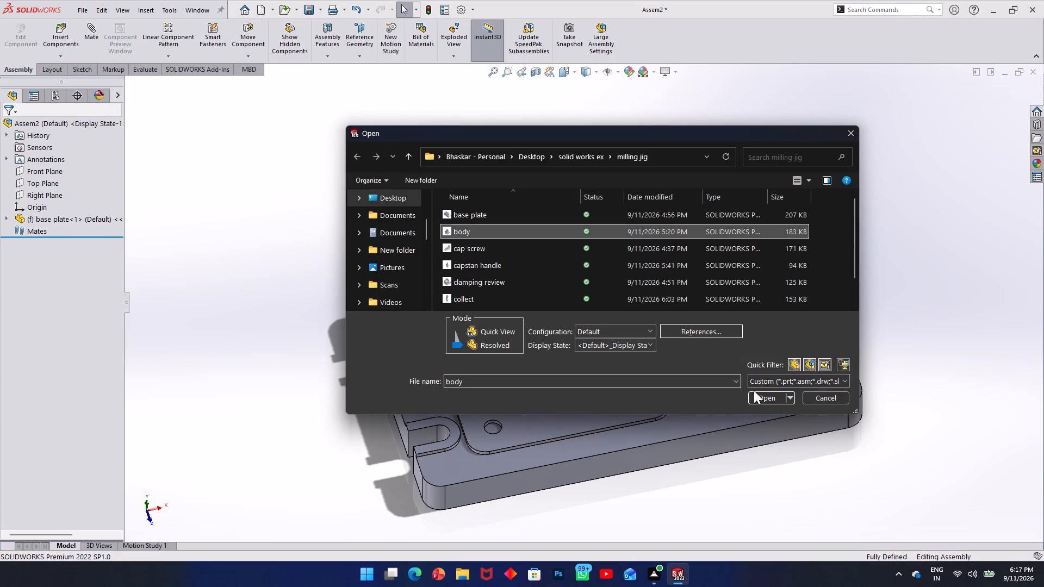
click(754, 396)
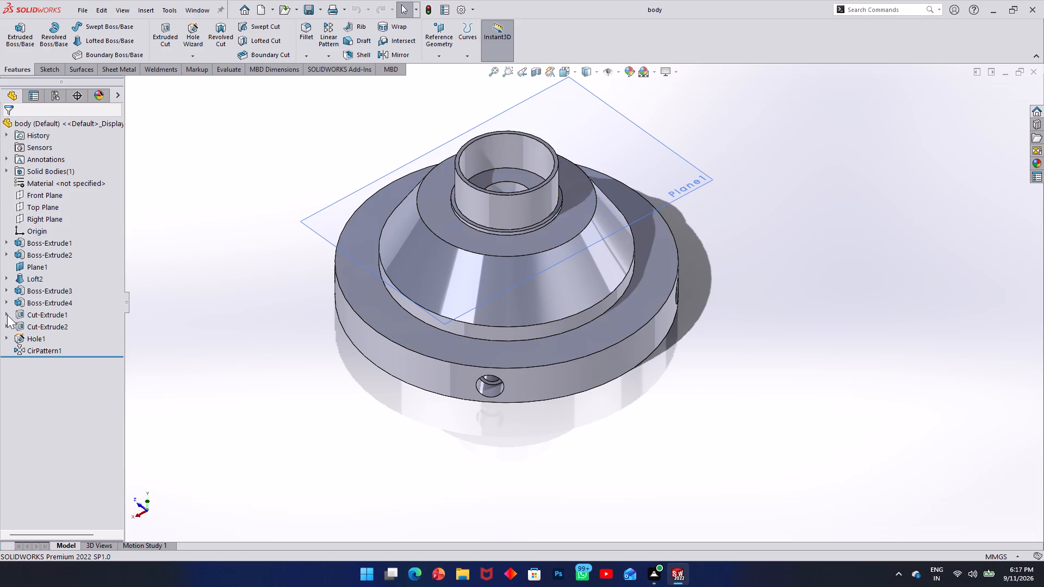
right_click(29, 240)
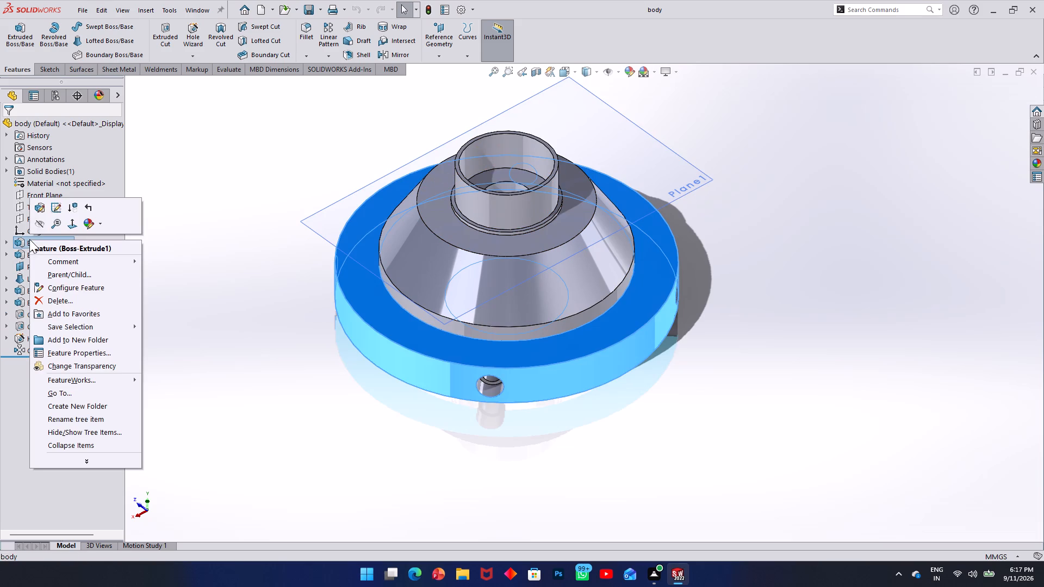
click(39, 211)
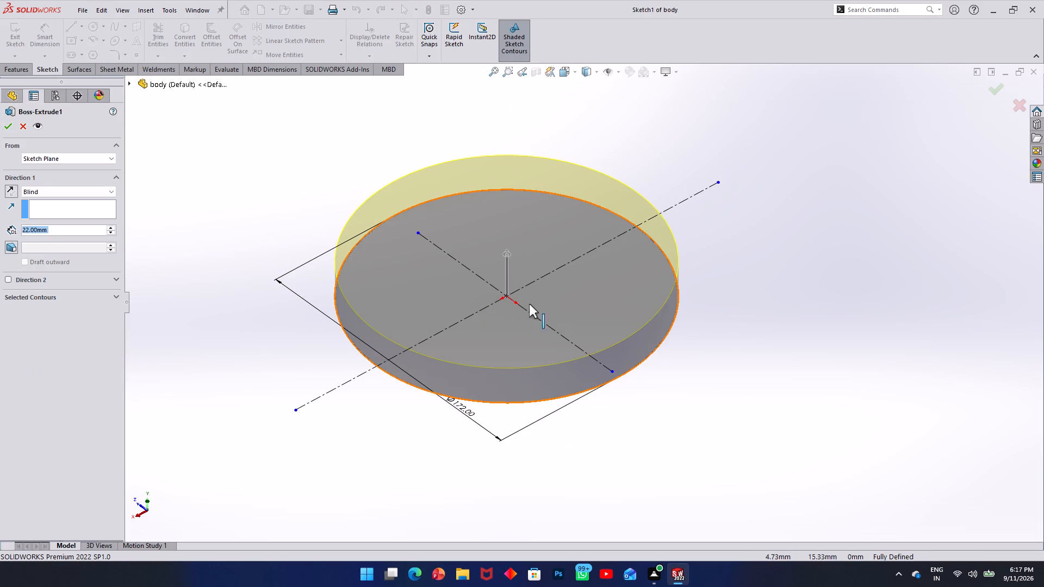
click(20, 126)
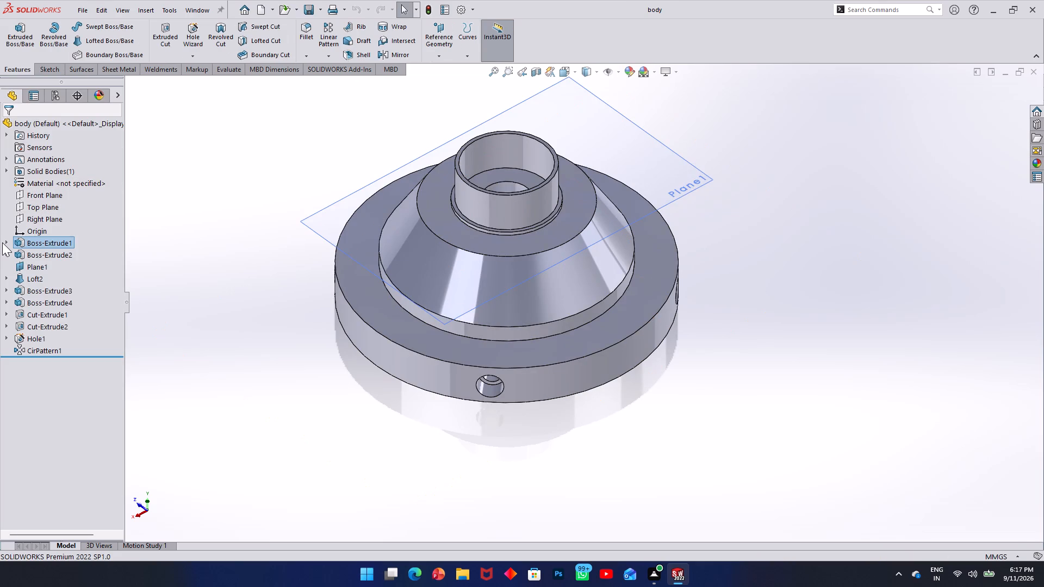
Edit the body's base disc sketch, set the circle's diameter to 128 mm, and stop the rebuild for repair.
click(2, 242)
click(4, 242)
right_click(40, 260)
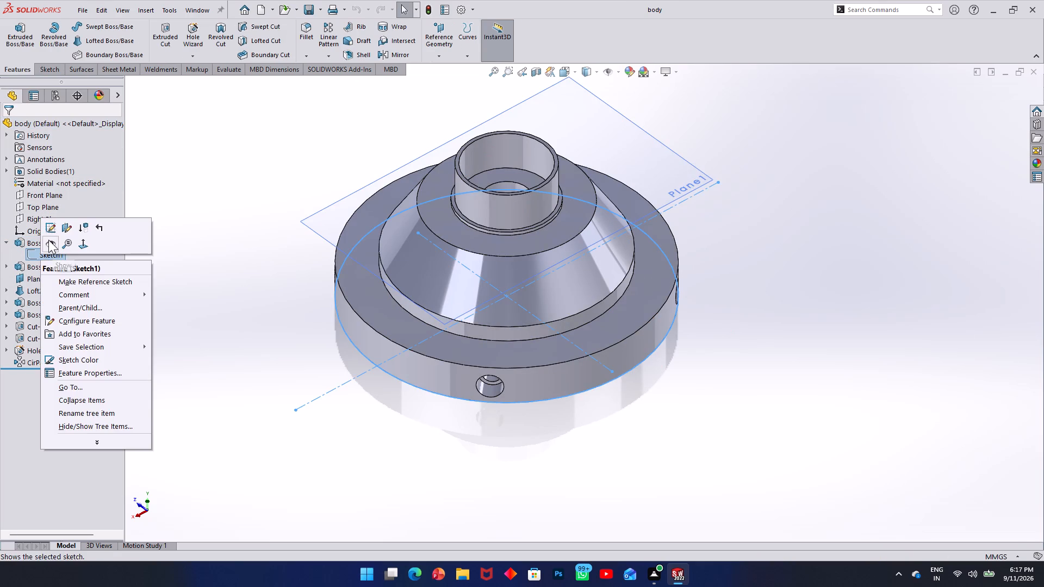
click(48, 240)
right_click(47, 255)
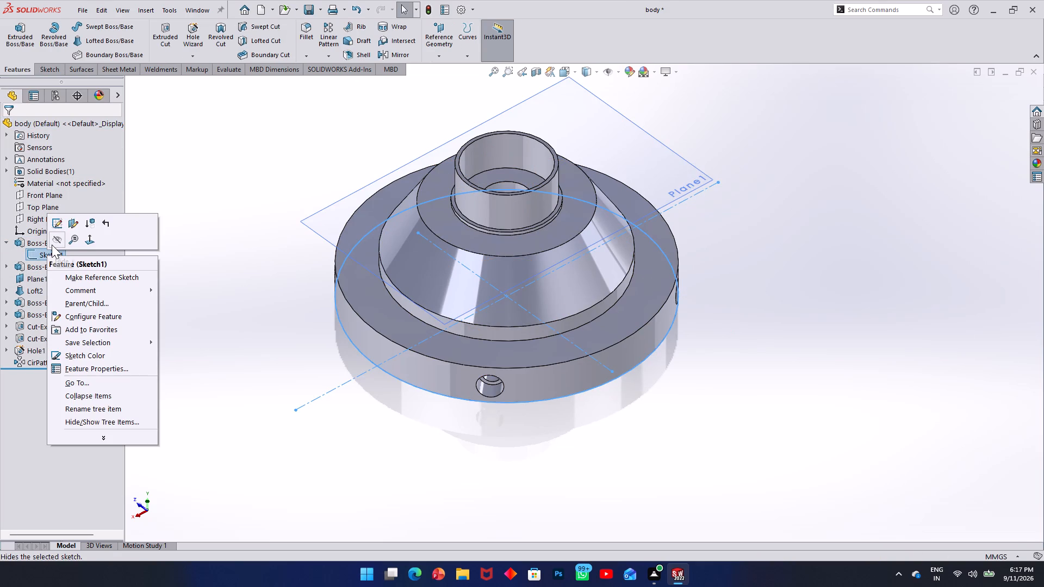
click(52, 245)
right_click(45, 252)
click(57, 220)
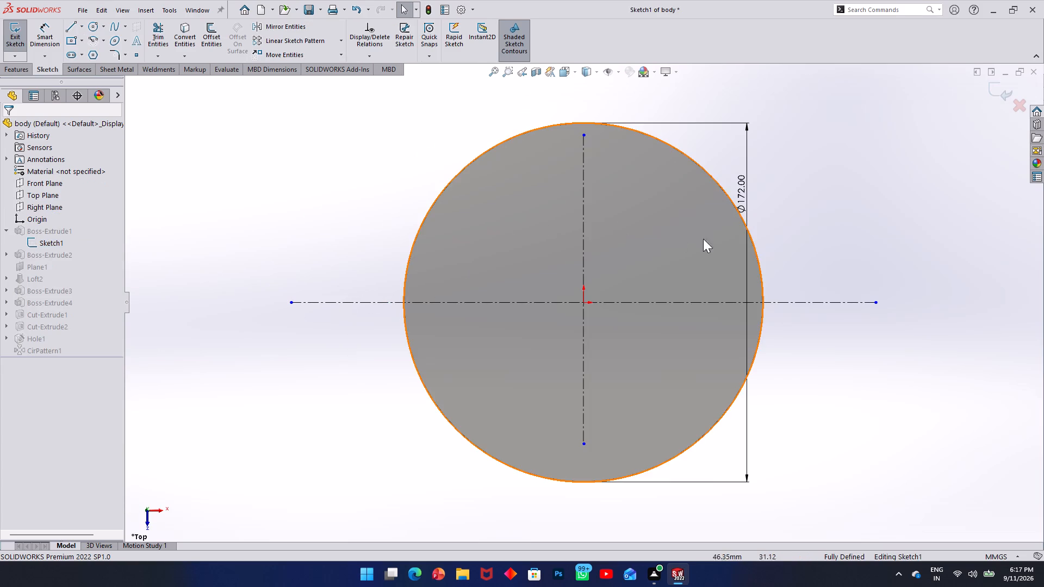
double_click(750, 192)
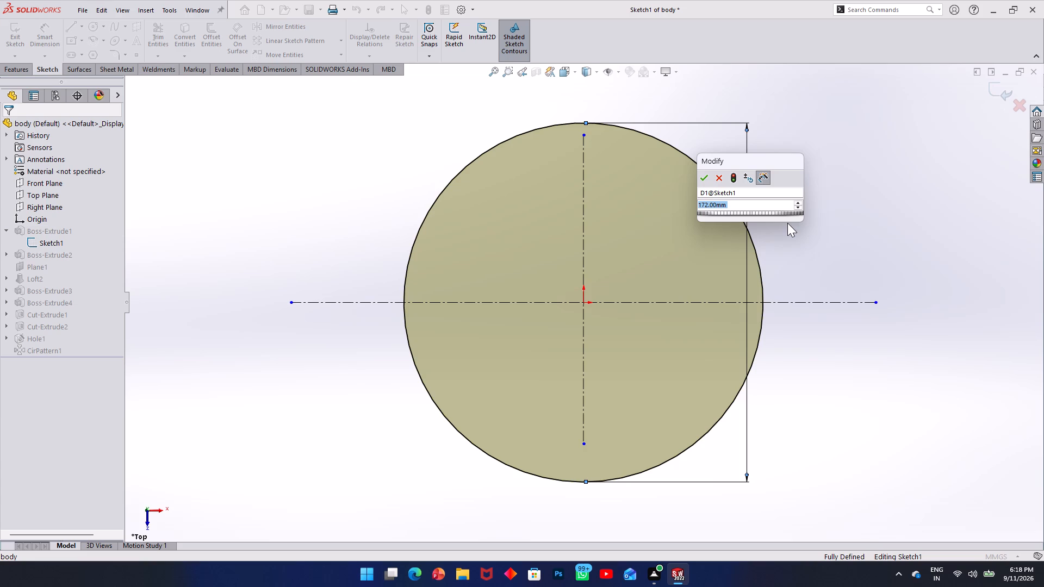
key(6)
text(4*2)
key(Return)
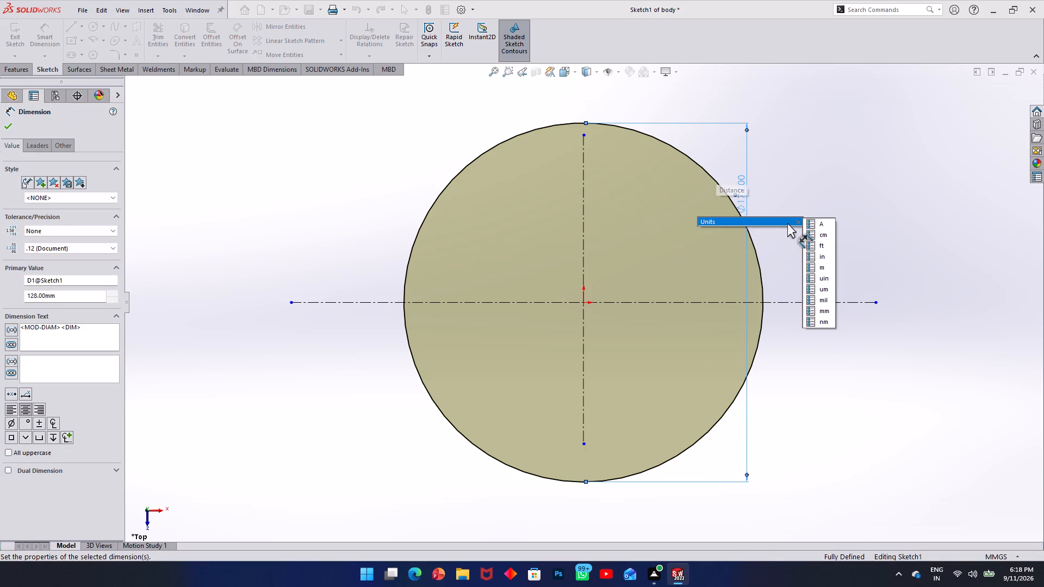
click(3, 124)
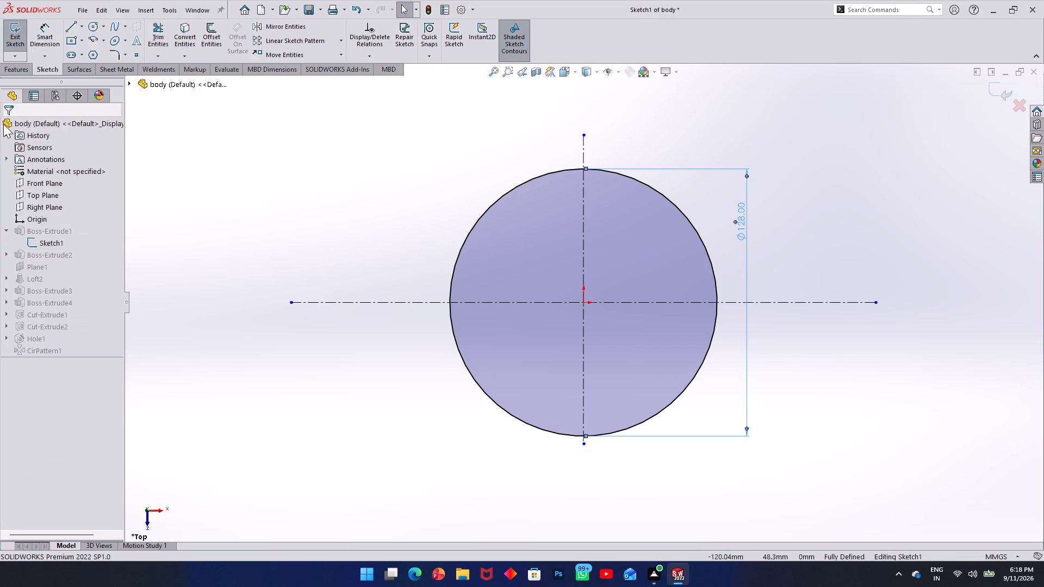
click(14, 40)
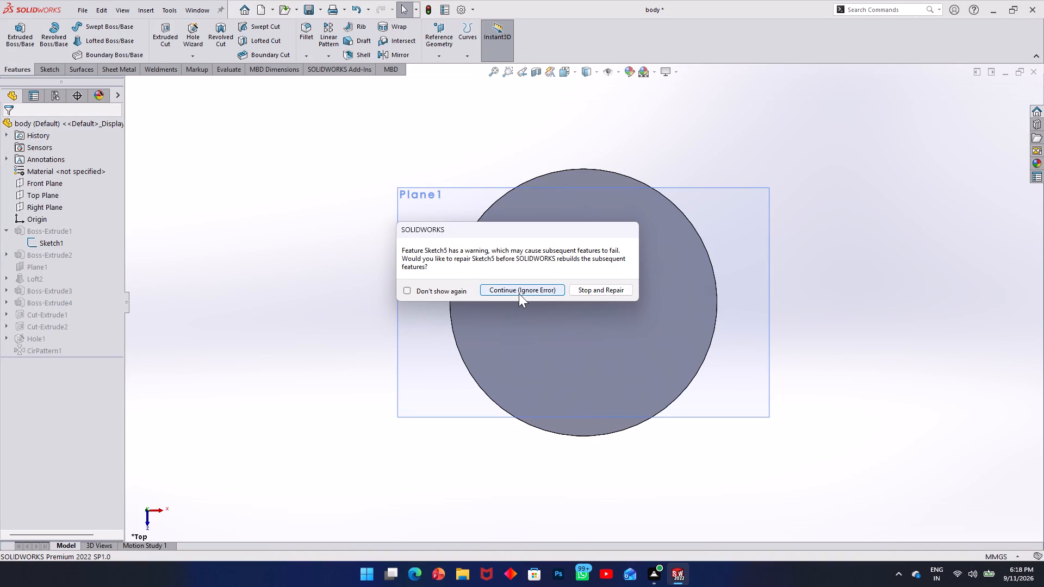
click(585, 291)
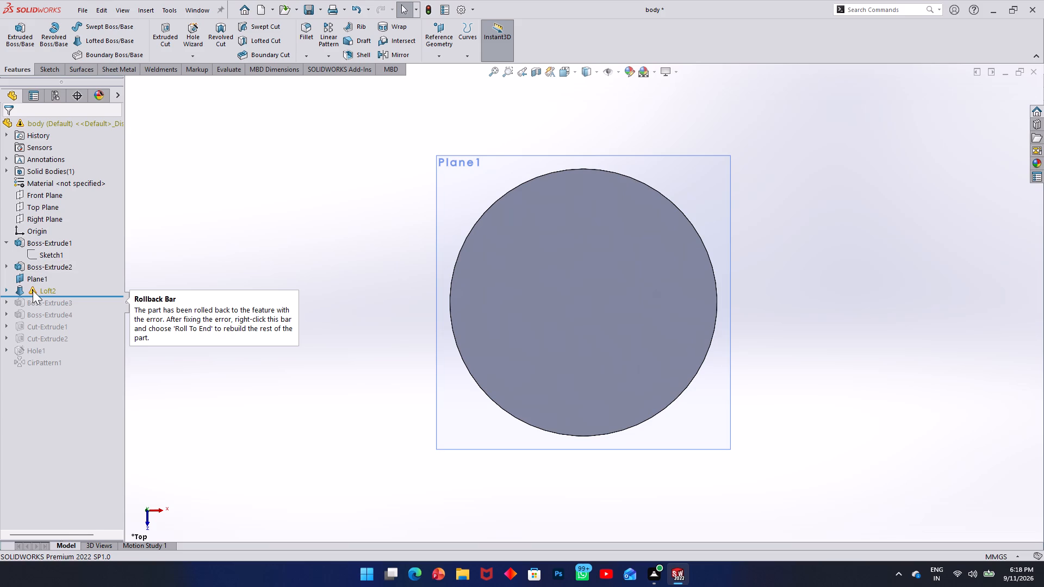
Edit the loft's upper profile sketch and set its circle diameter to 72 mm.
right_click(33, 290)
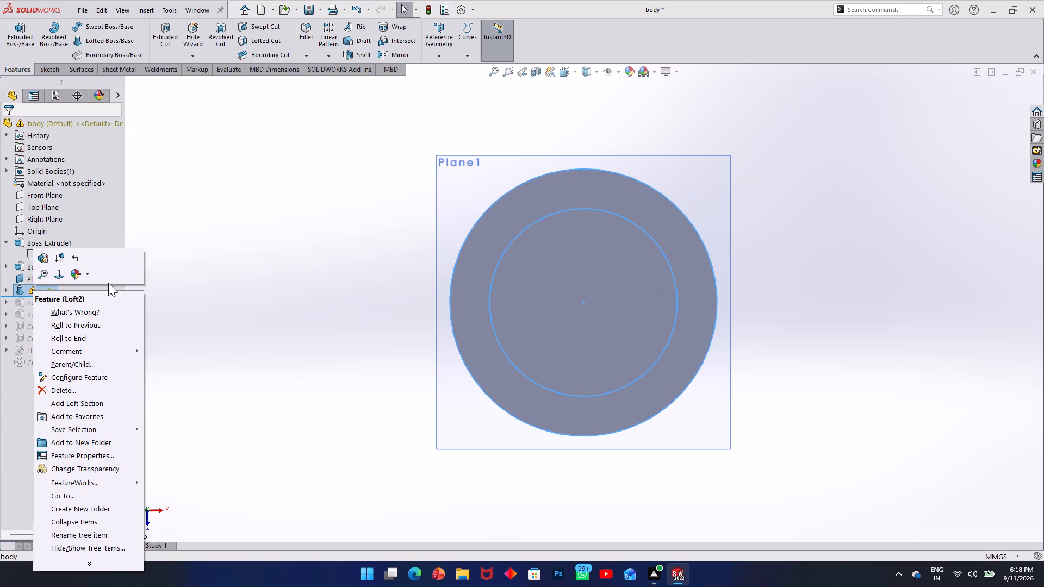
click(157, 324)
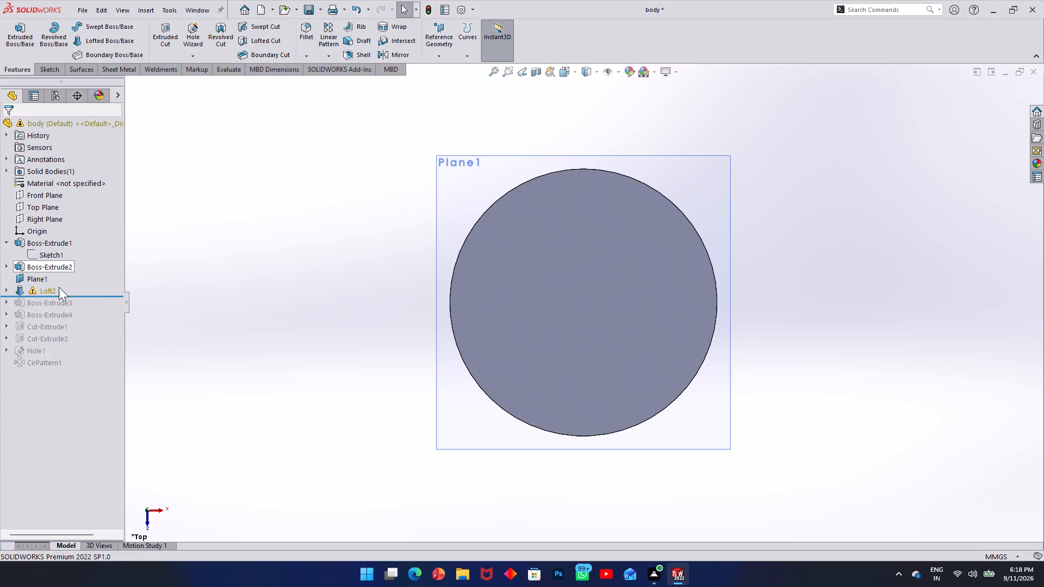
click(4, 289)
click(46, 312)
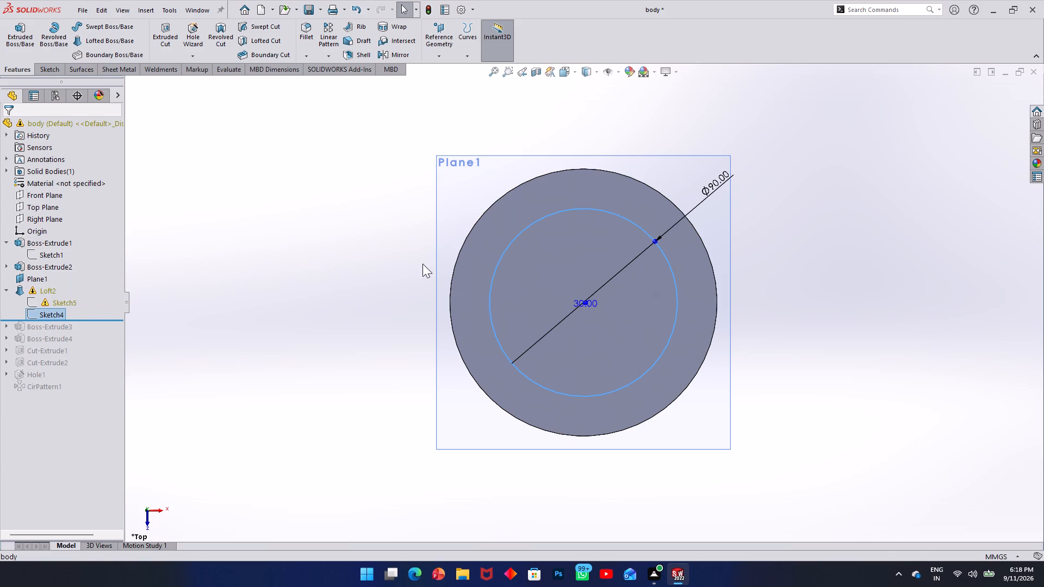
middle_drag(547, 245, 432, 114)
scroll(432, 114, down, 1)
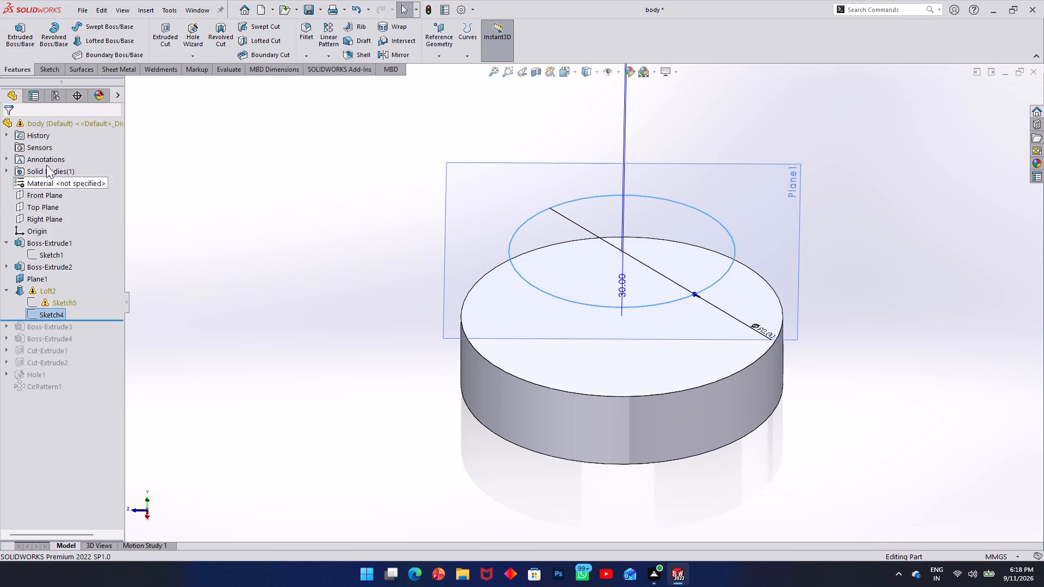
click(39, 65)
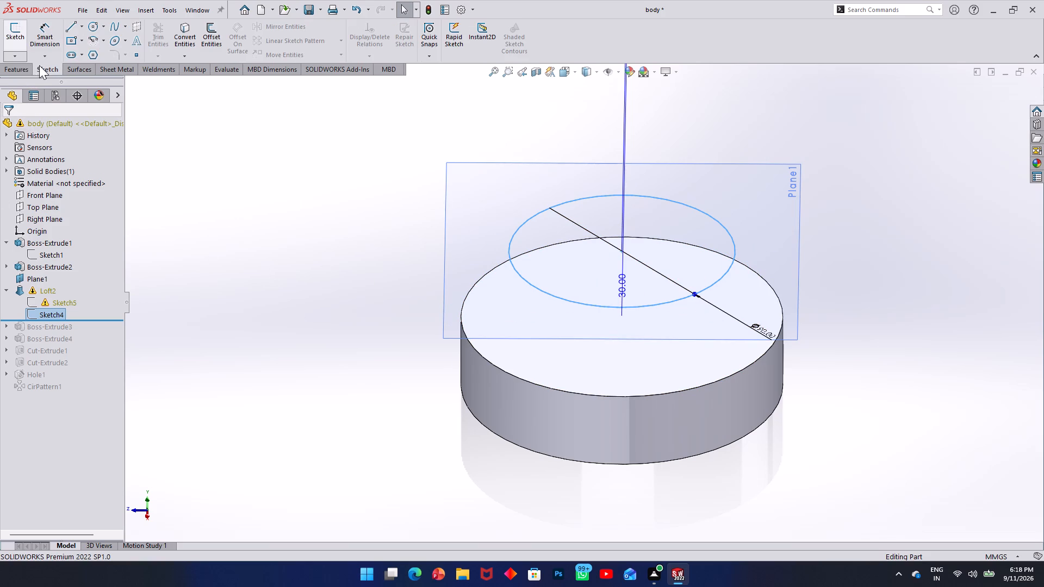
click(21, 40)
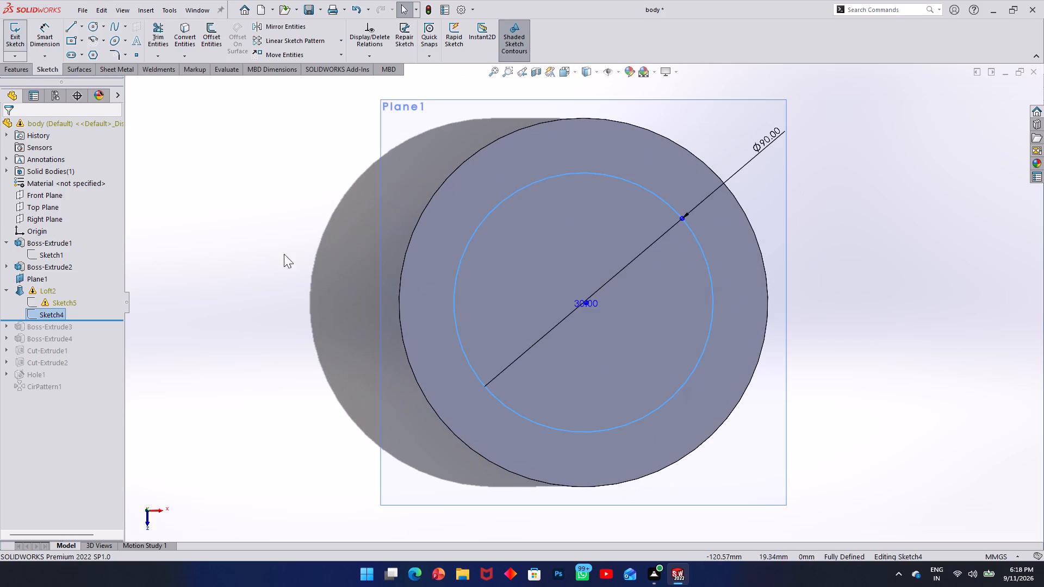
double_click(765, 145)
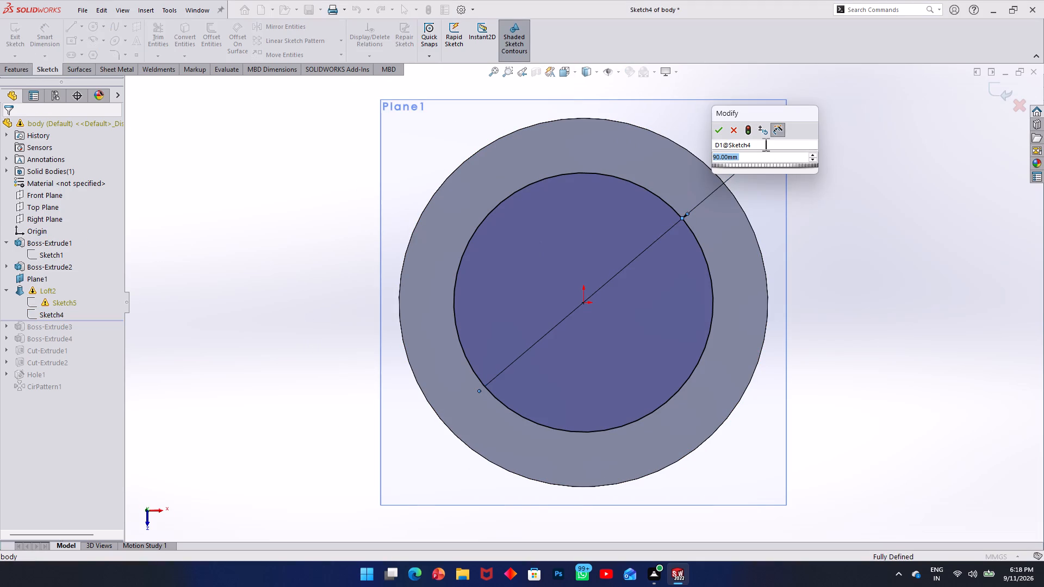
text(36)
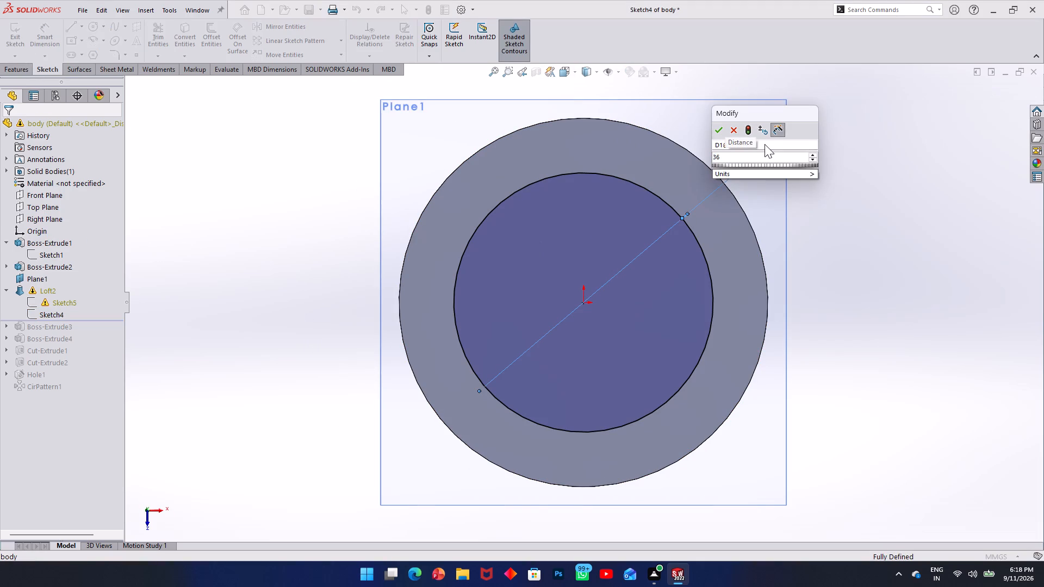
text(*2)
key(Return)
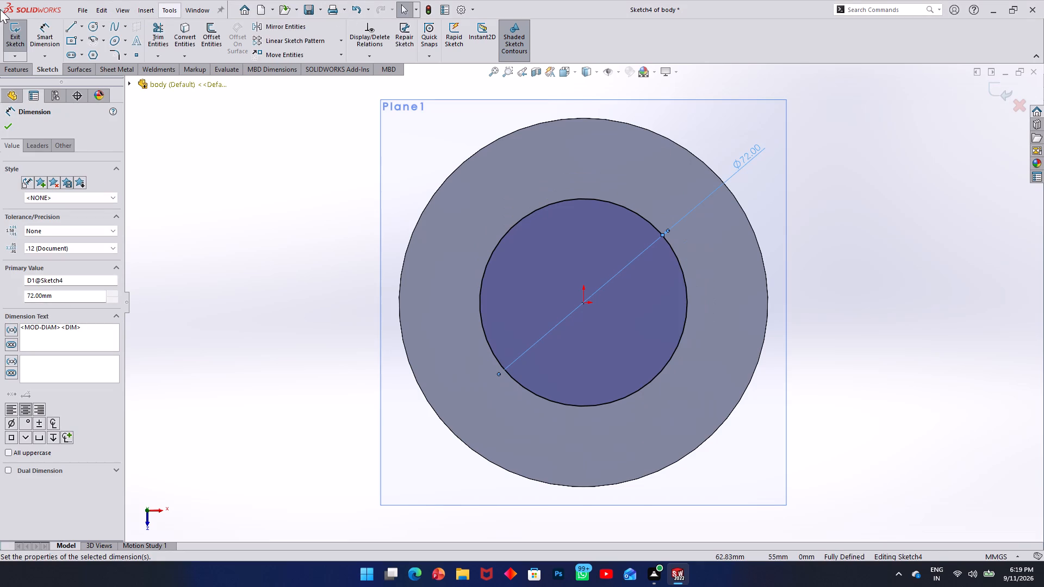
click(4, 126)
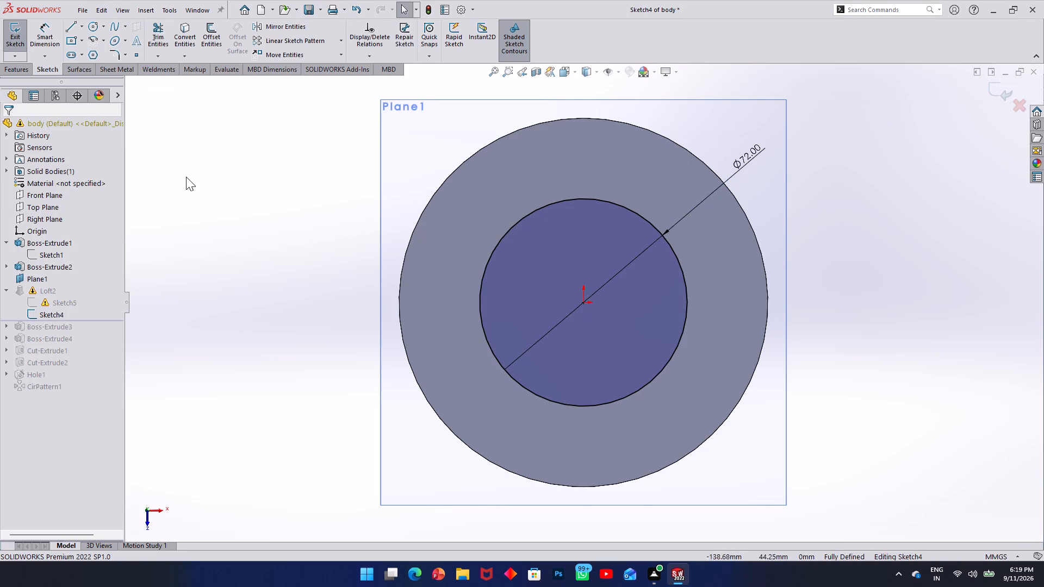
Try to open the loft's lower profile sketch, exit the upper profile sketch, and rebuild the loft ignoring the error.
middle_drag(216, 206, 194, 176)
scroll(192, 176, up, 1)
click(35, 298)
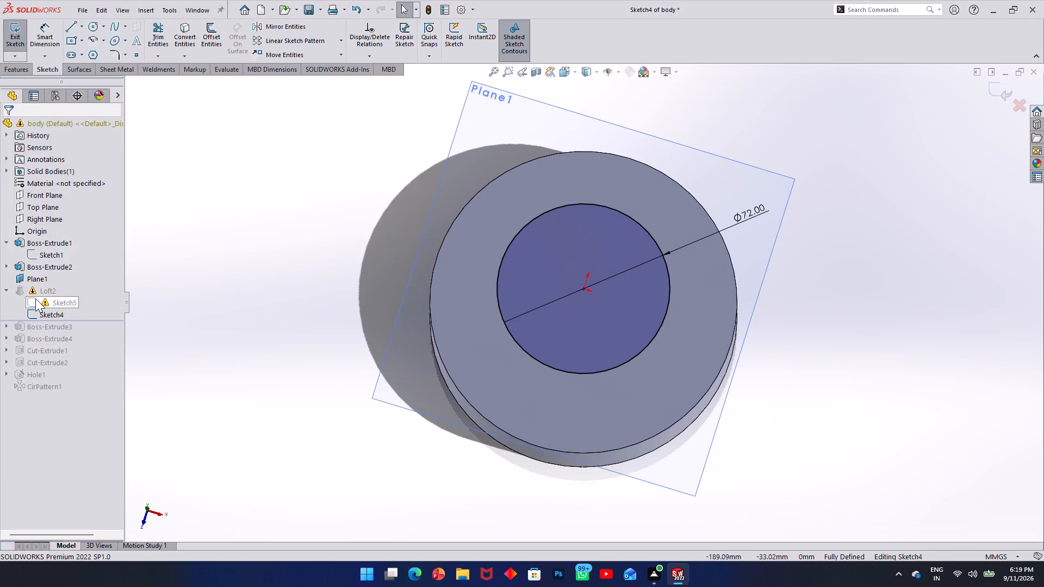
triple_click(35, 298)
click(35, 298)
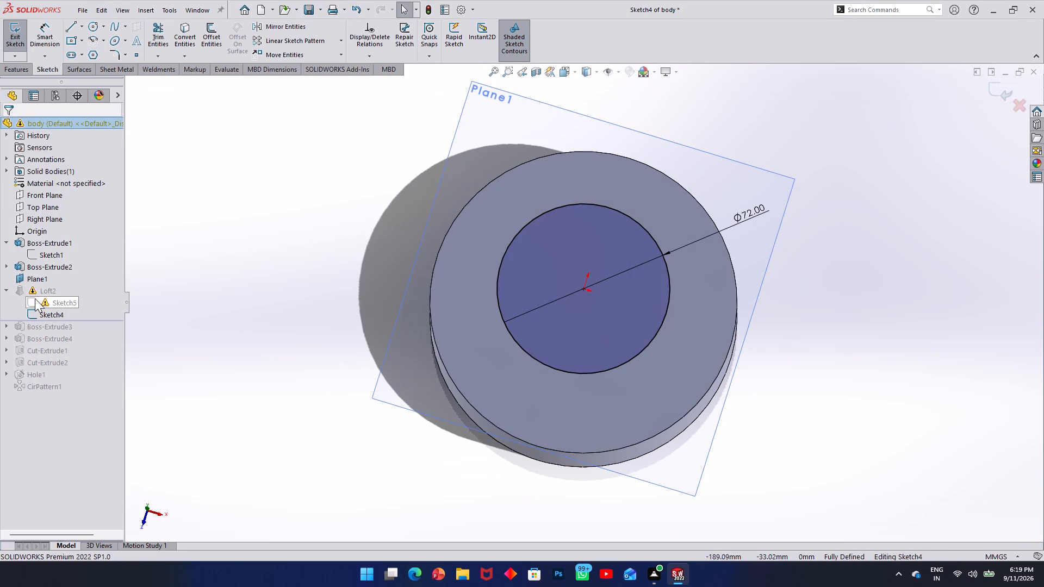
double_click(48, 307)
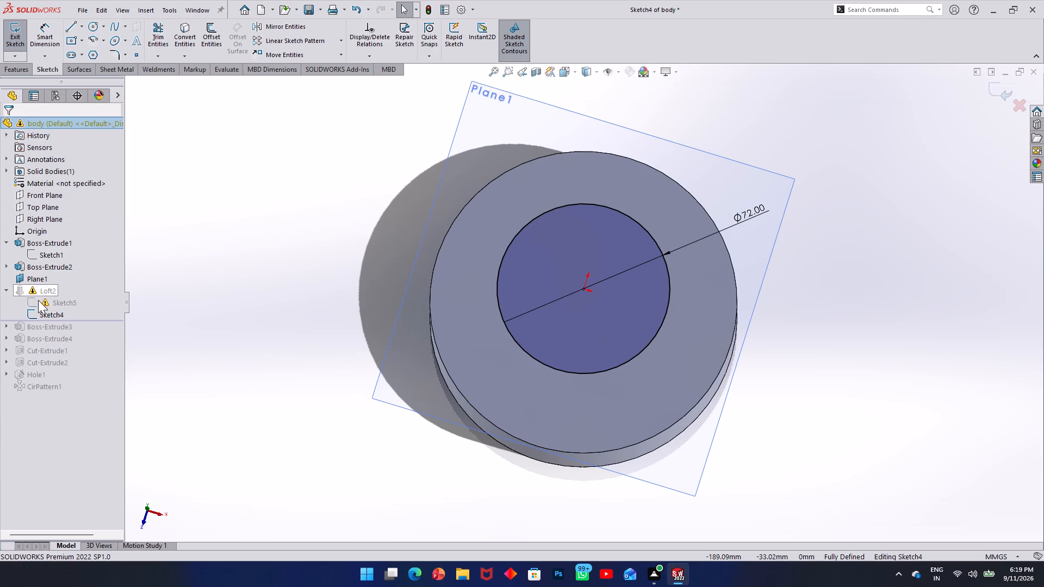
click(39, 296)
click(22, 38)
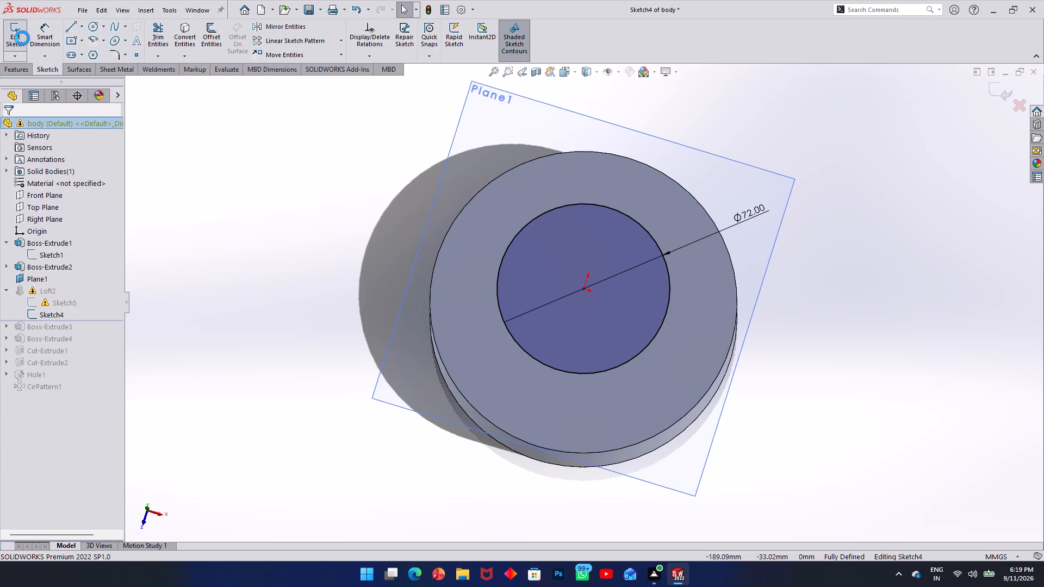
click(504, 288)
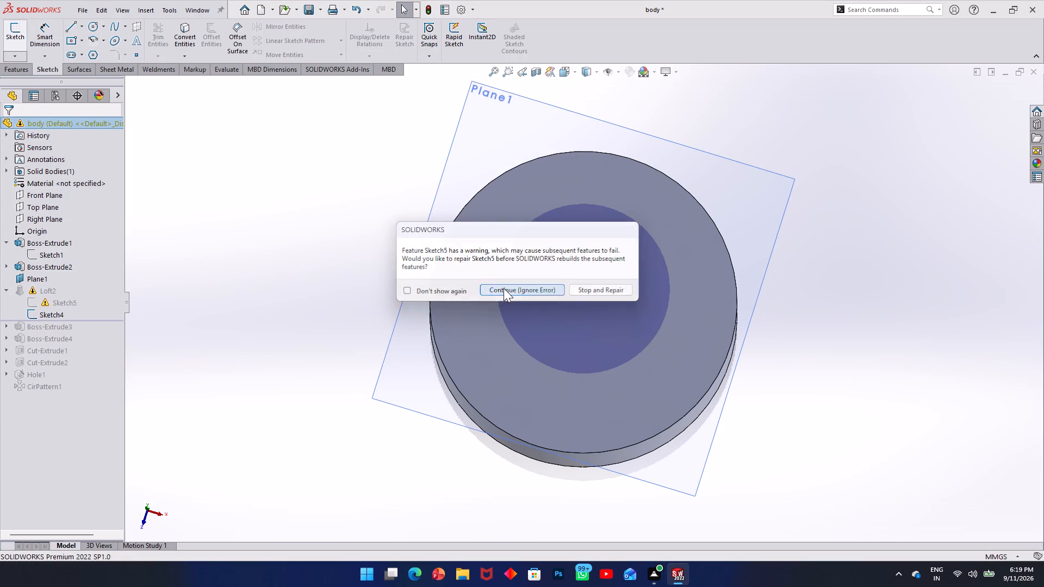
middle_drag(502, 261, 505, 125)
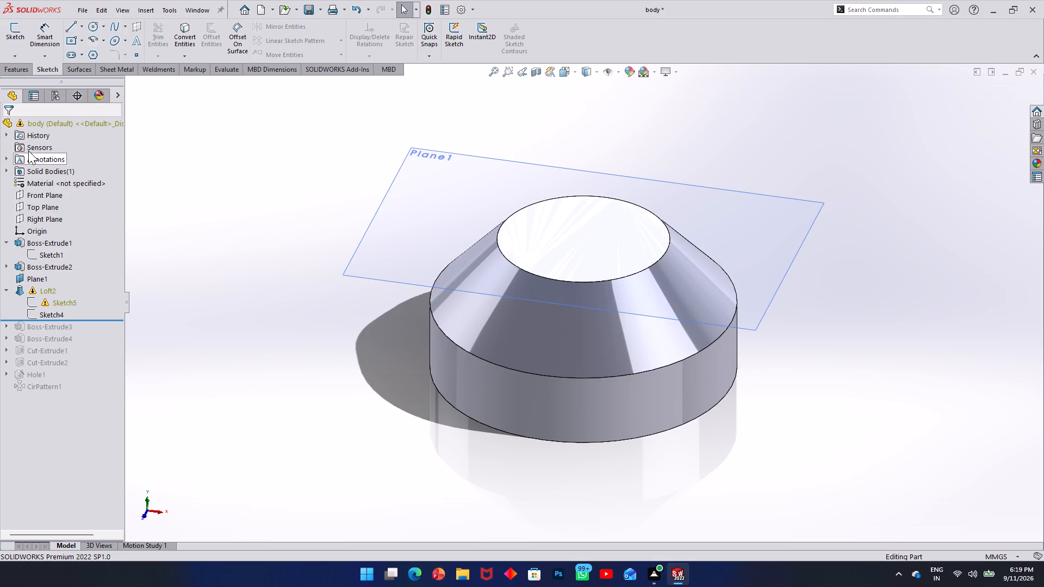
Undo the recent diameter changes to the loft's upper profile and the body's base disc, continuing past the rebuild warning.
click(52, 301)
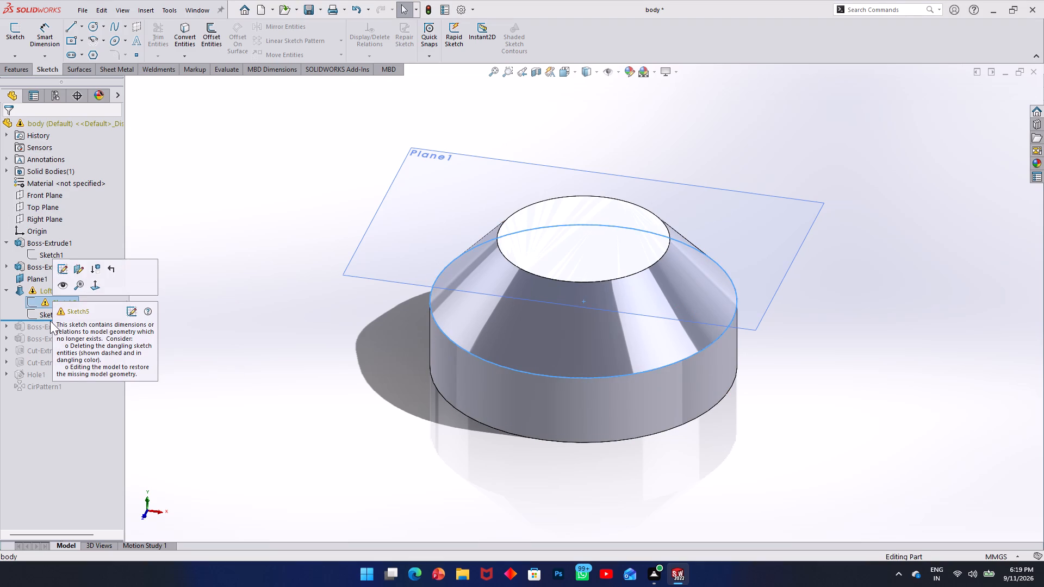
click(42, 314)
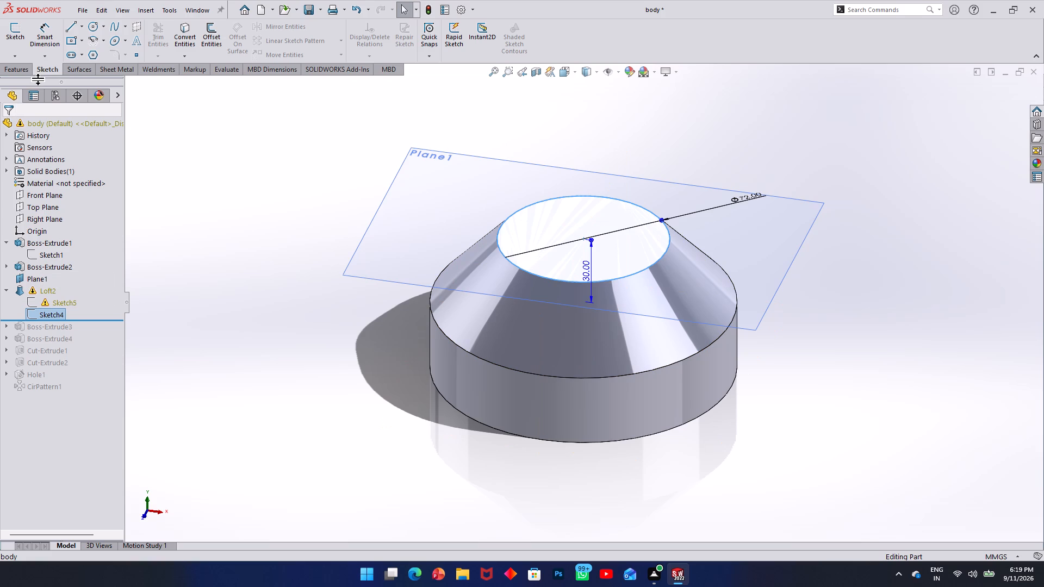
key(ctrl+z)
key(ctrl+z)
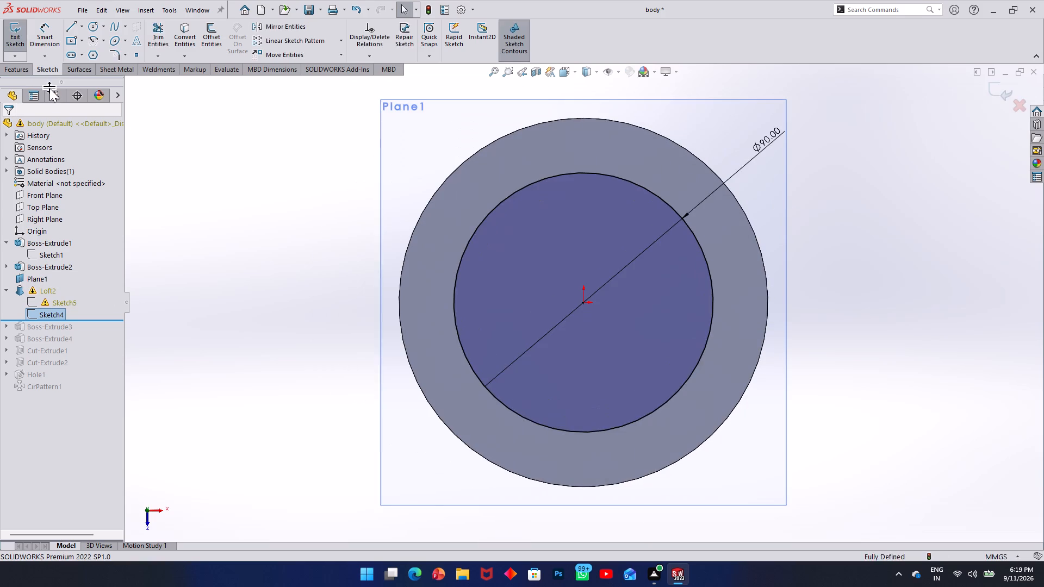
key(ctrl+z)
key(ctrl+z)
ctrl+click(520, 289)
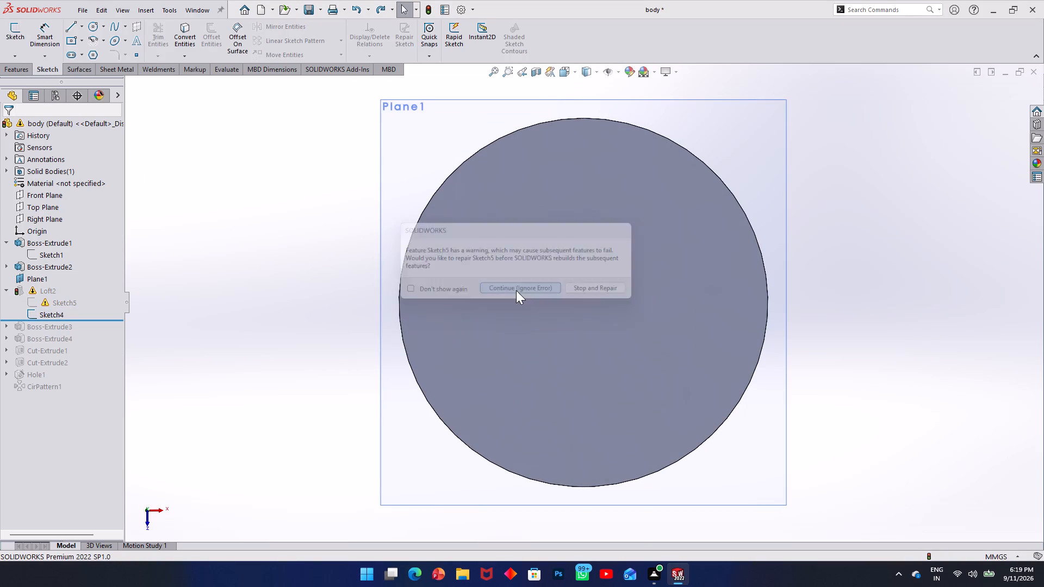
key(ctrl+z)
key(ctrl+z)
key(ctrl+z)
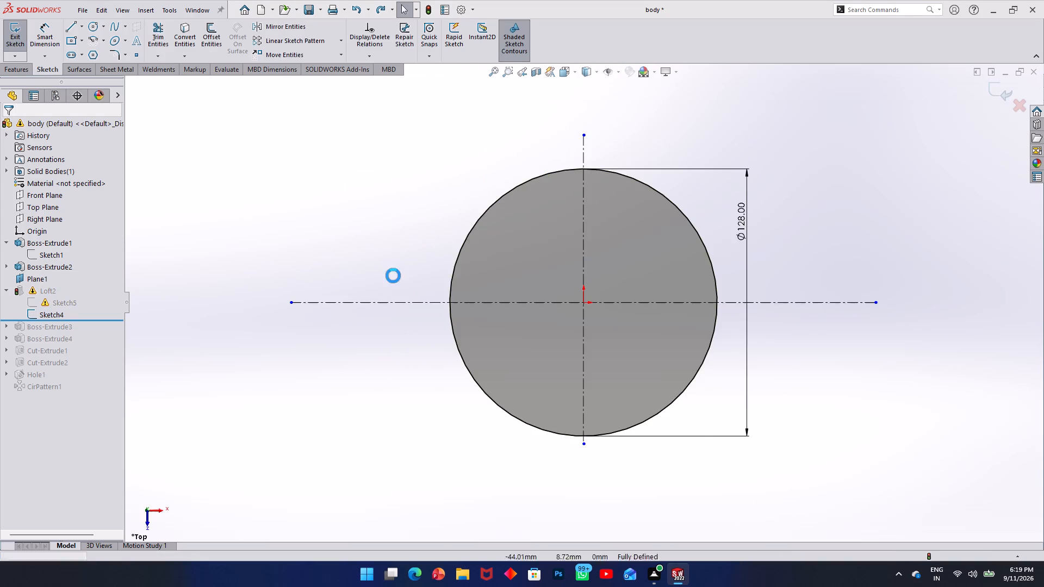
key(ctrl+z)
key(ctrl+z)
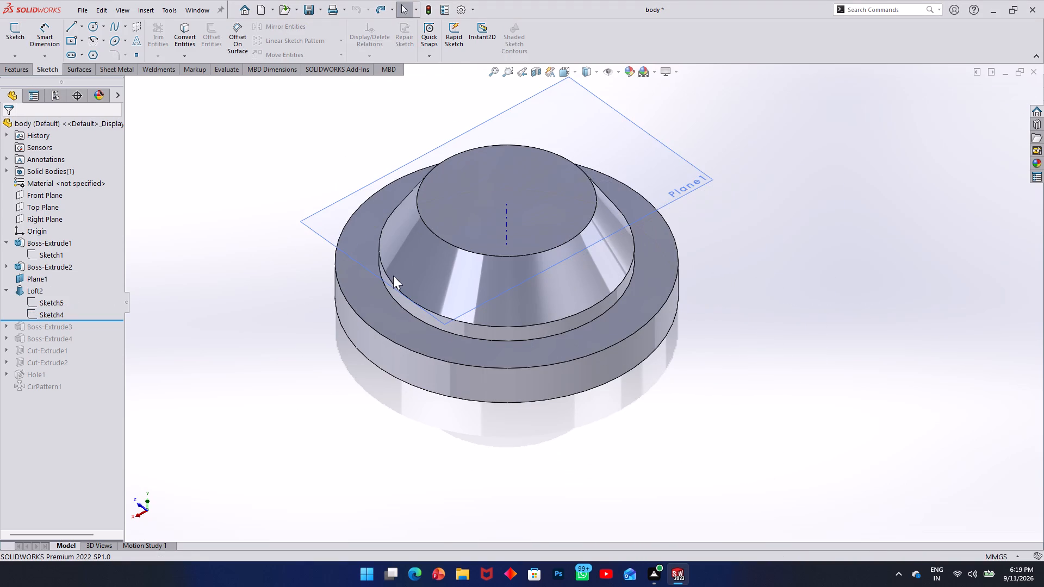
key(ctrl+z)
scroll(558, 294, up, 4)
scroll(558, 288, down, 2)
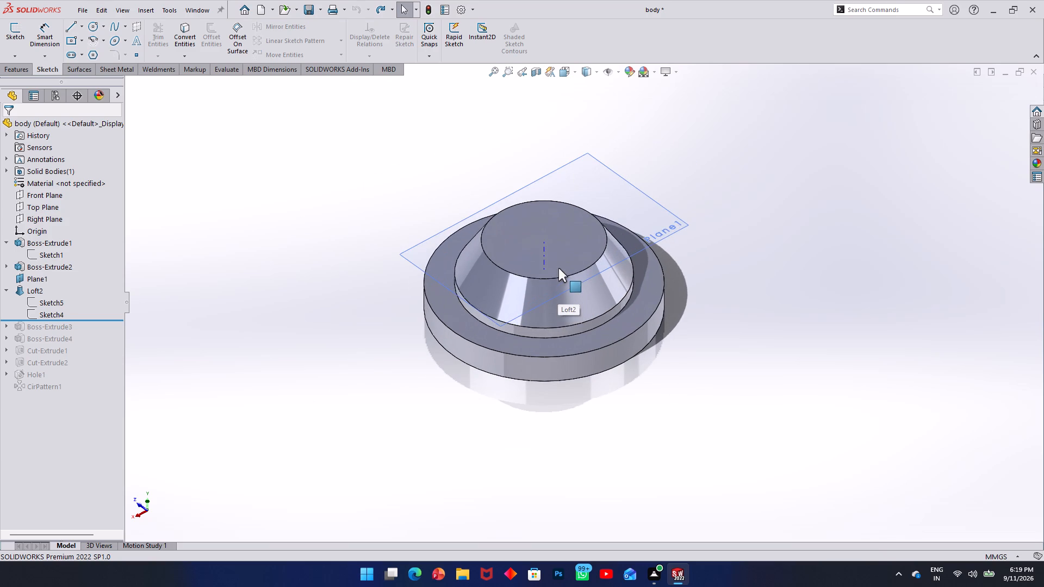
key(ctrl+z)
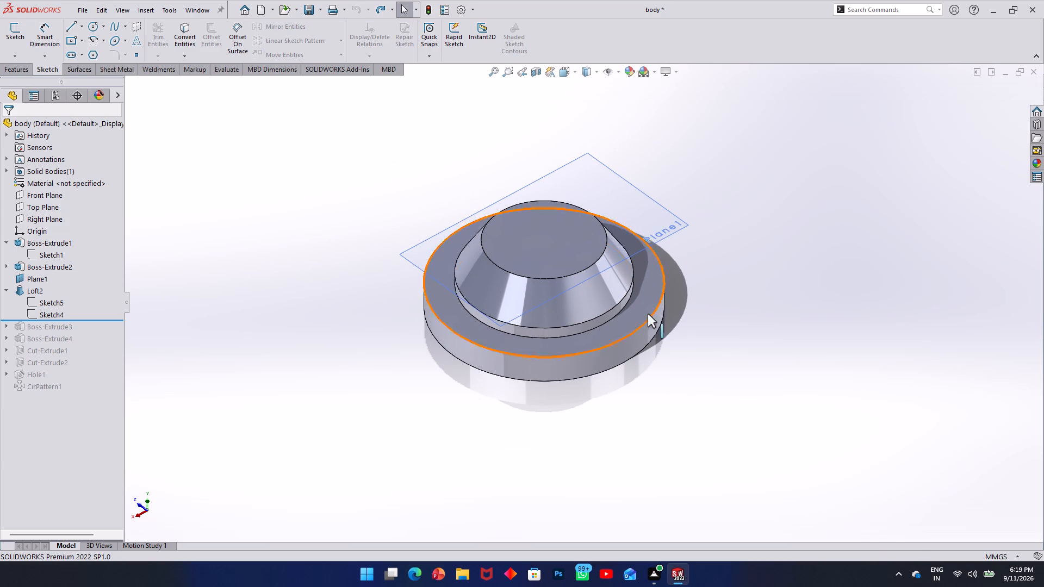
Examine the body from several angles and open the loft's lower profile sketch to check how it is defined, then exit it.
middle_drag(648, 314, 550, 326)
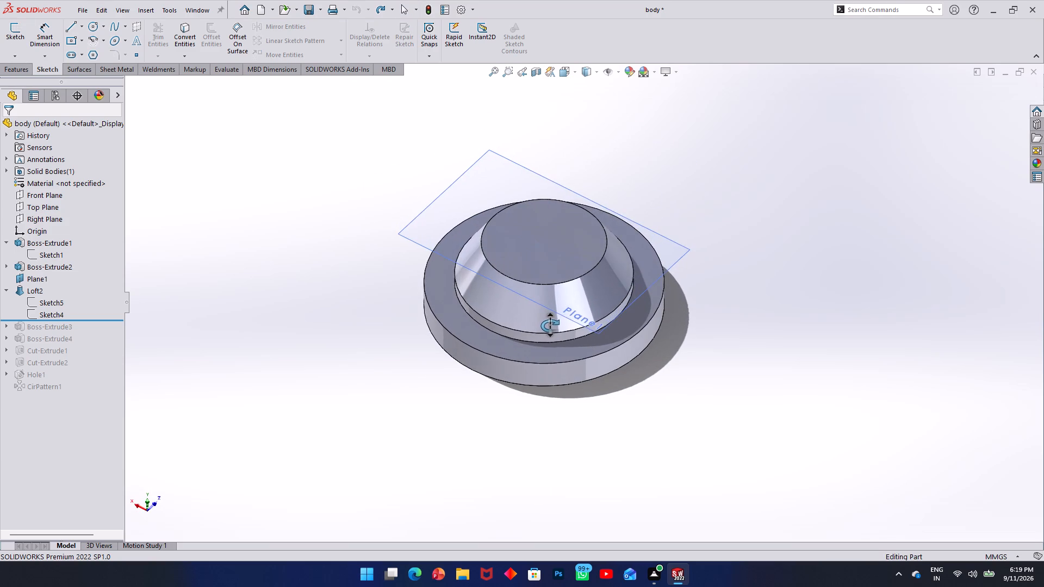
middle_drag(550, 326, 550, 326)
middle_drag(614, 345, 466, 135)
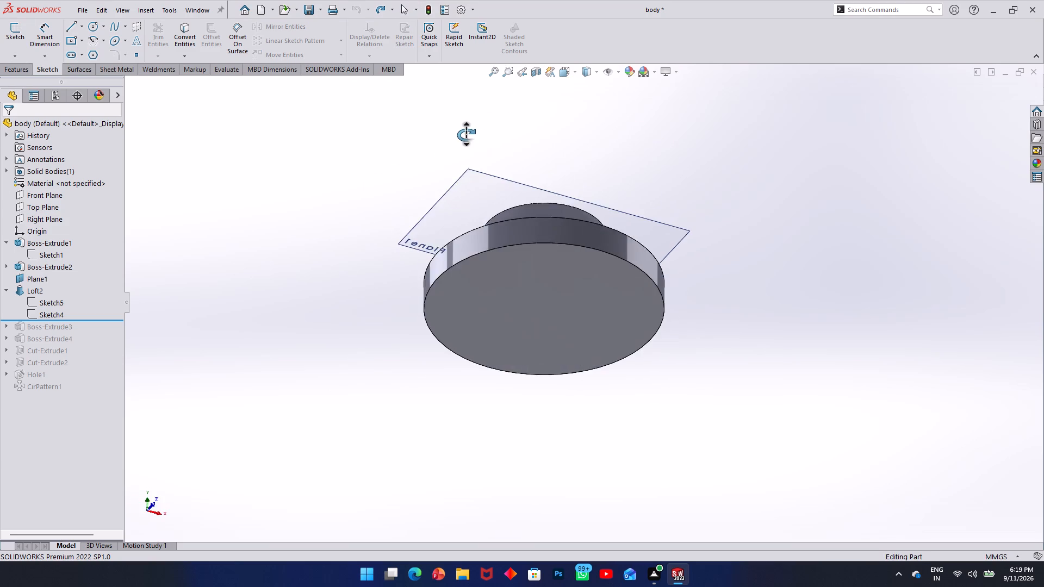
middle_drag(466, 135, 513, 405)
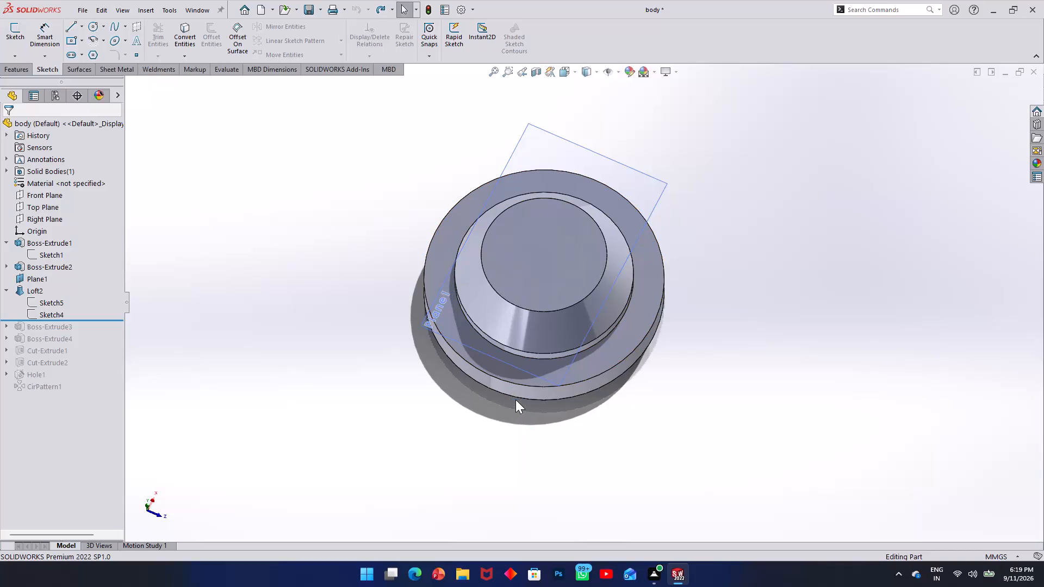
scroll(550, 369, down, 2)
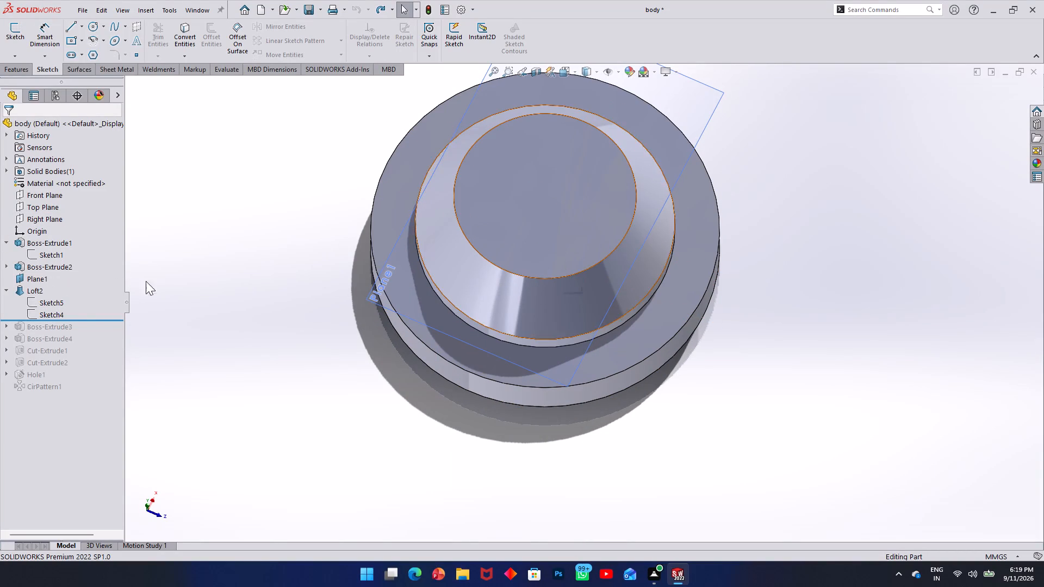
click(42, 303)
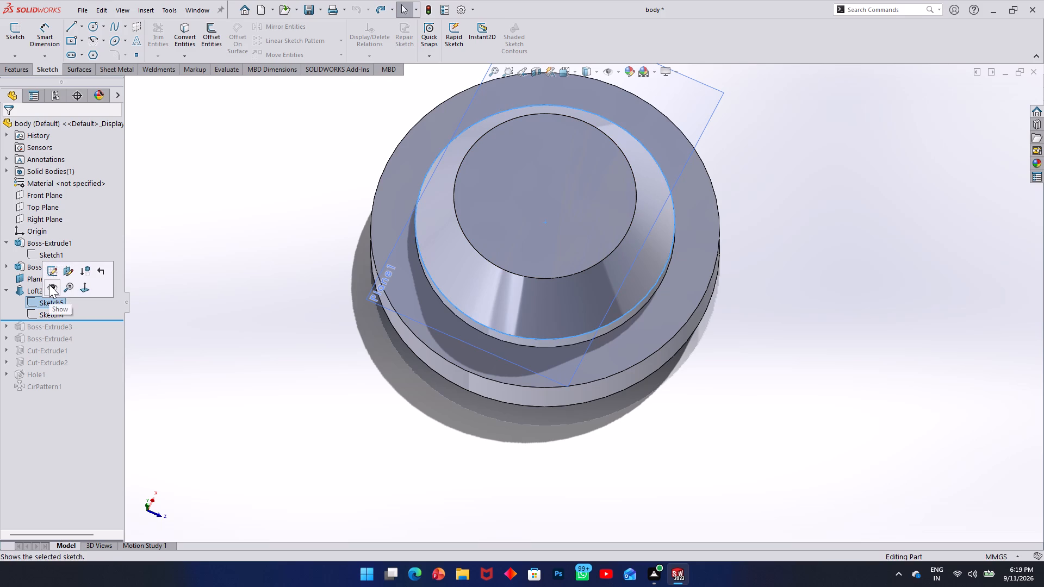
click(50, 271)
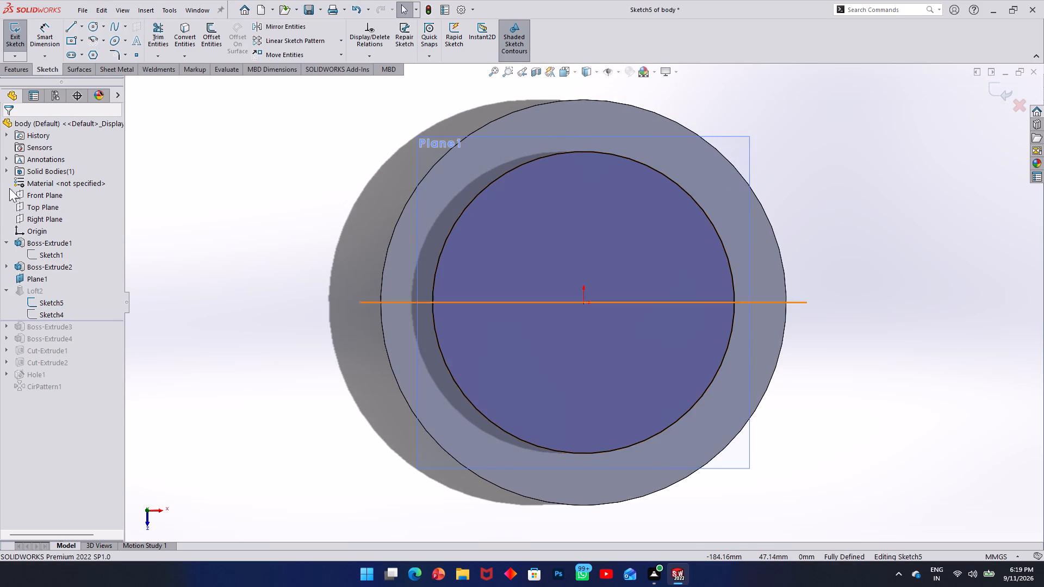
click(51, 313)
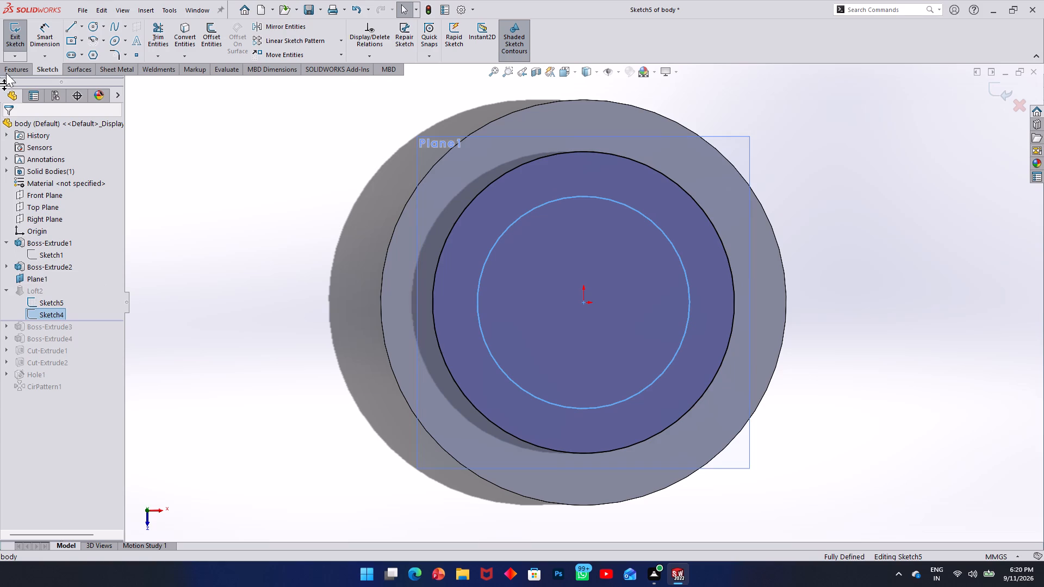
click(11, 46)
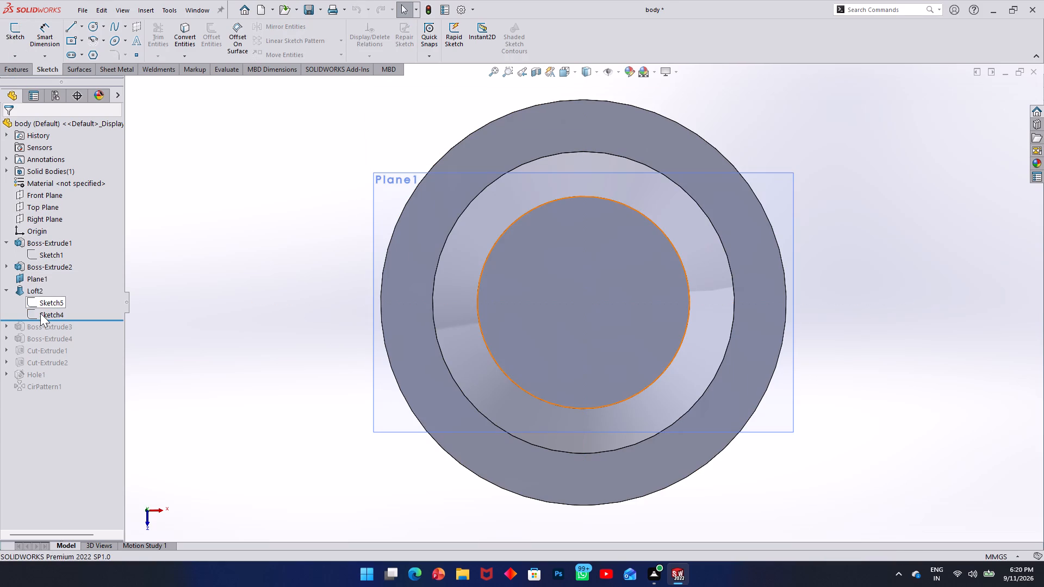
Compare the loft's upper and lower profile sketches against the model, reopening the lower one to look for its dimensions.
click(40, 313)
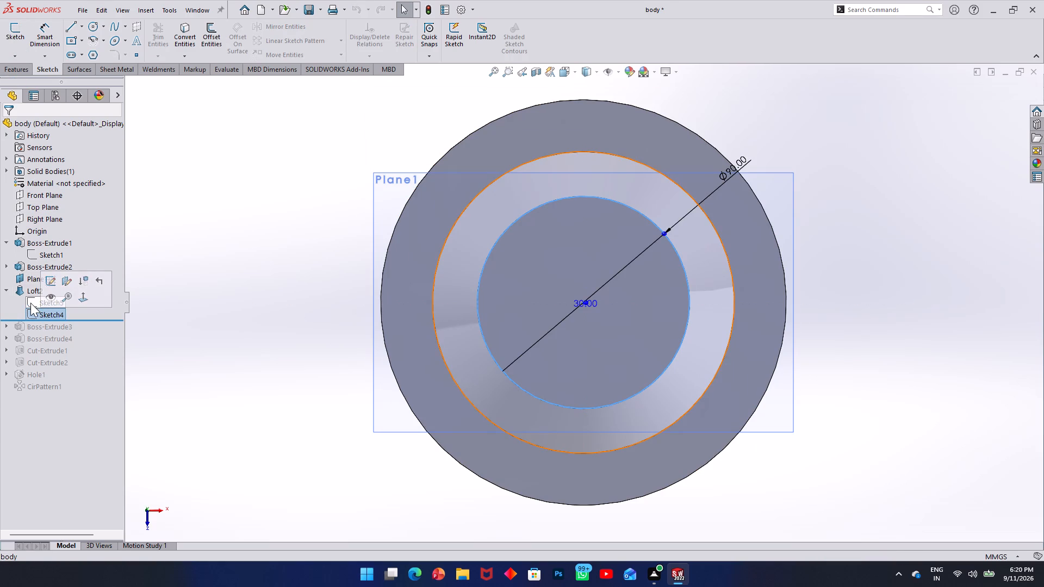
click(30, 303)
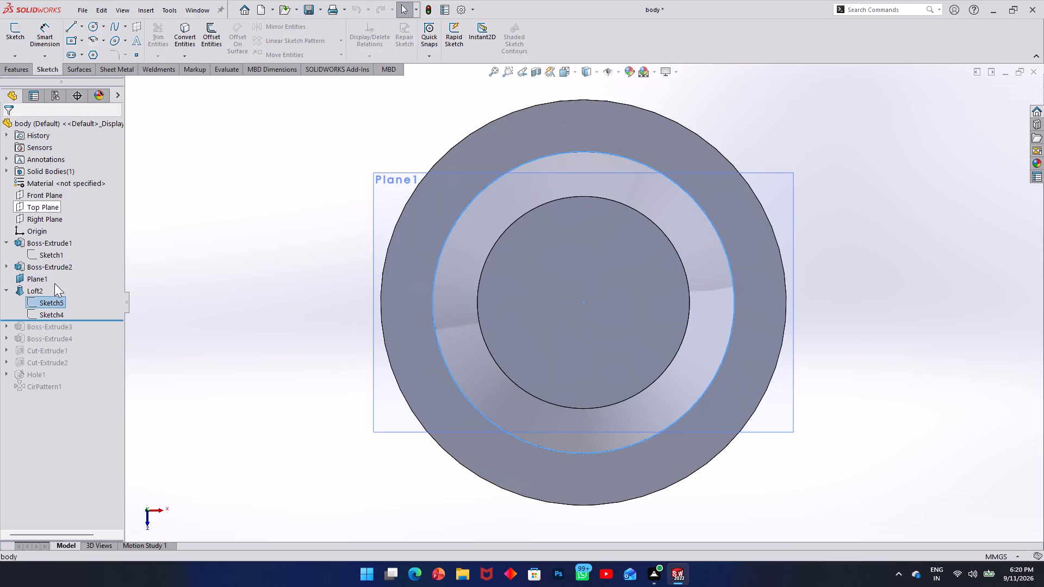
click(48, 302)
middle_drag(282, 265, 293, 188)
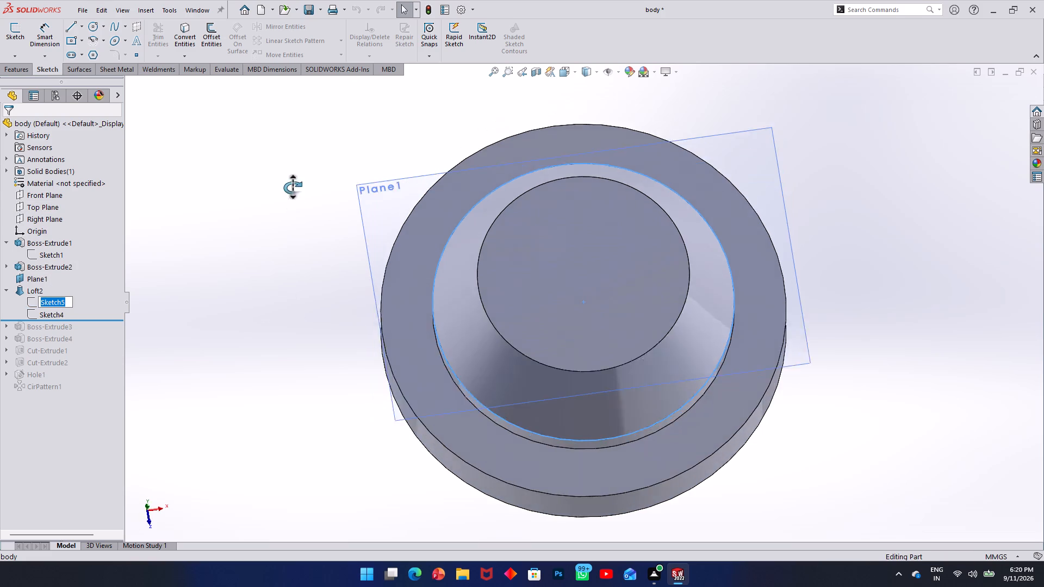
middle_drag(293, 188, 299, 149)
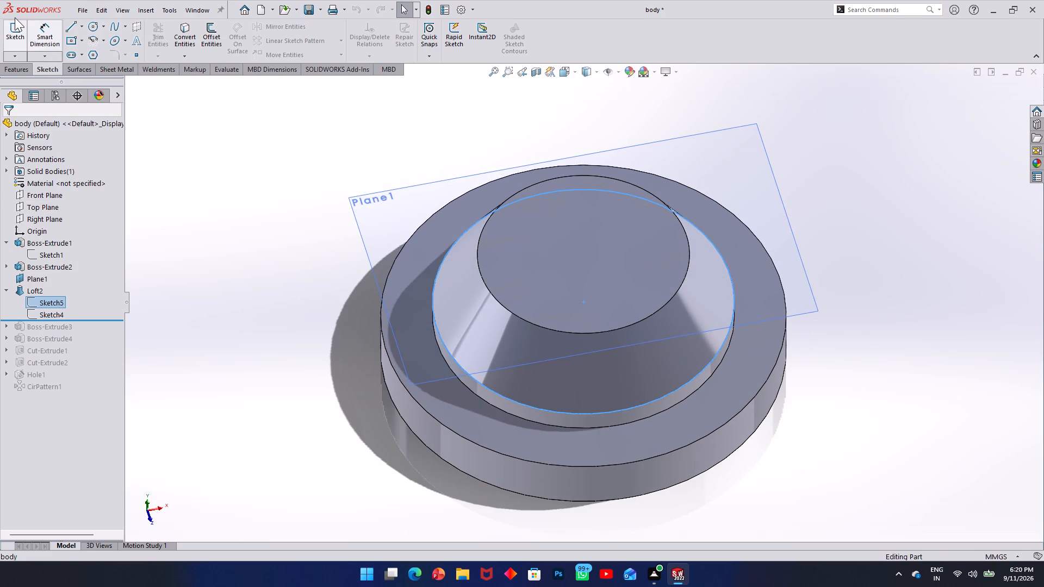
right_click(44, 301)
click(51, 270)
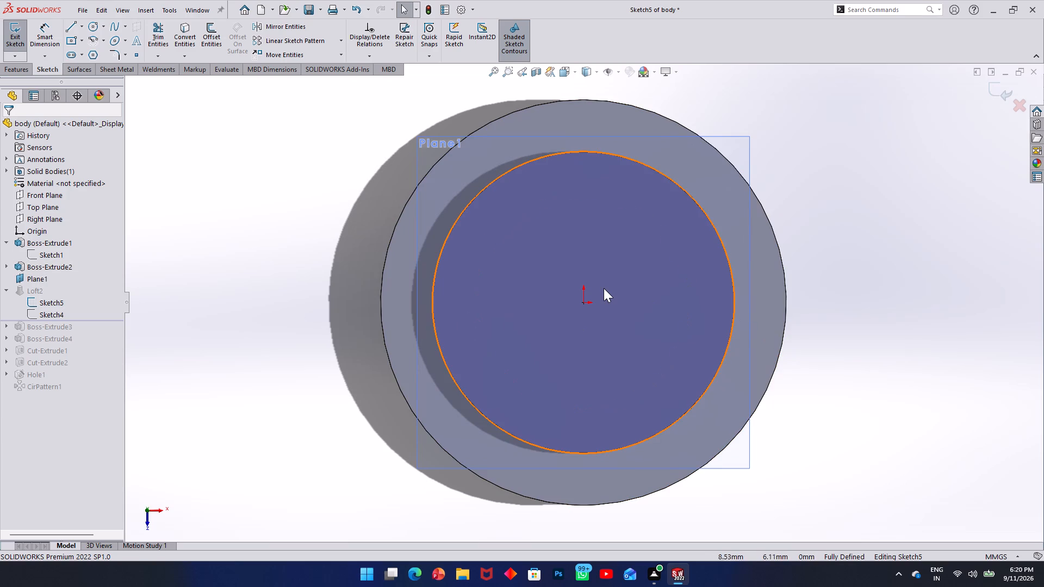
key(ctrl+z)
key(ctrl+z)
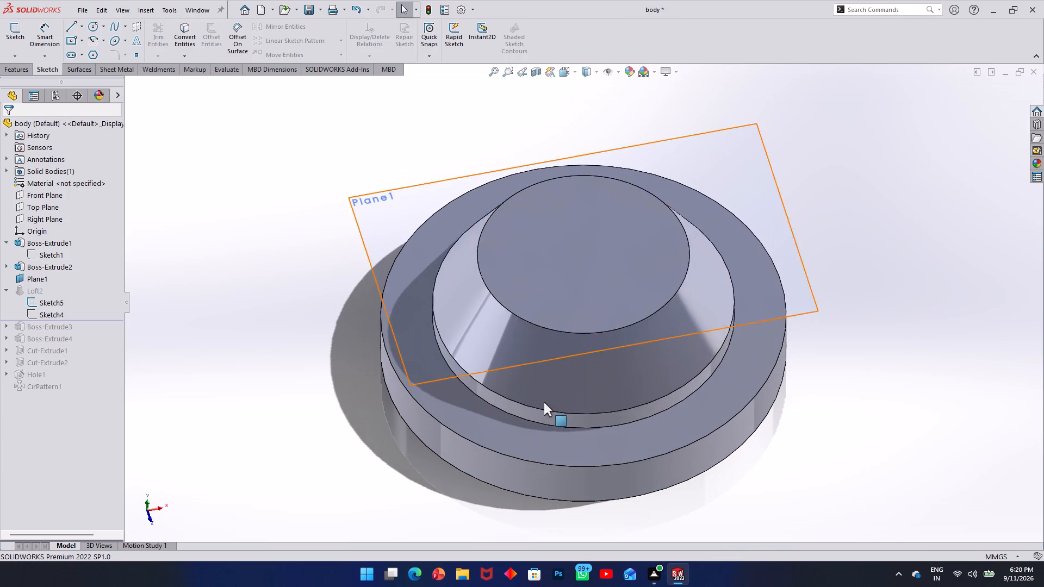
middle_drag(576, 413, 552, 348)
scroll(570, 405, down, 1)
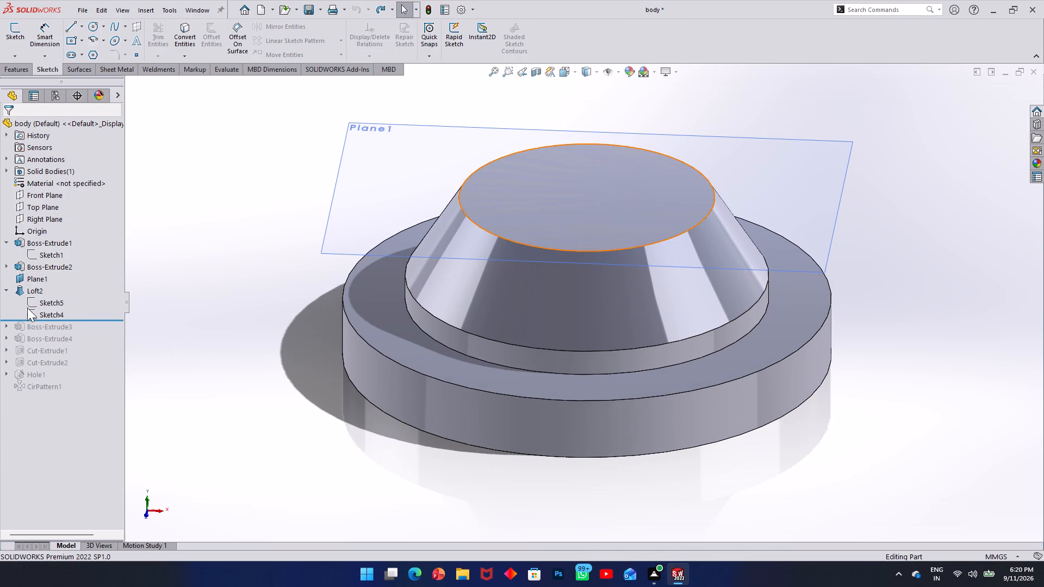
click(7, 290)
click(7, 290)
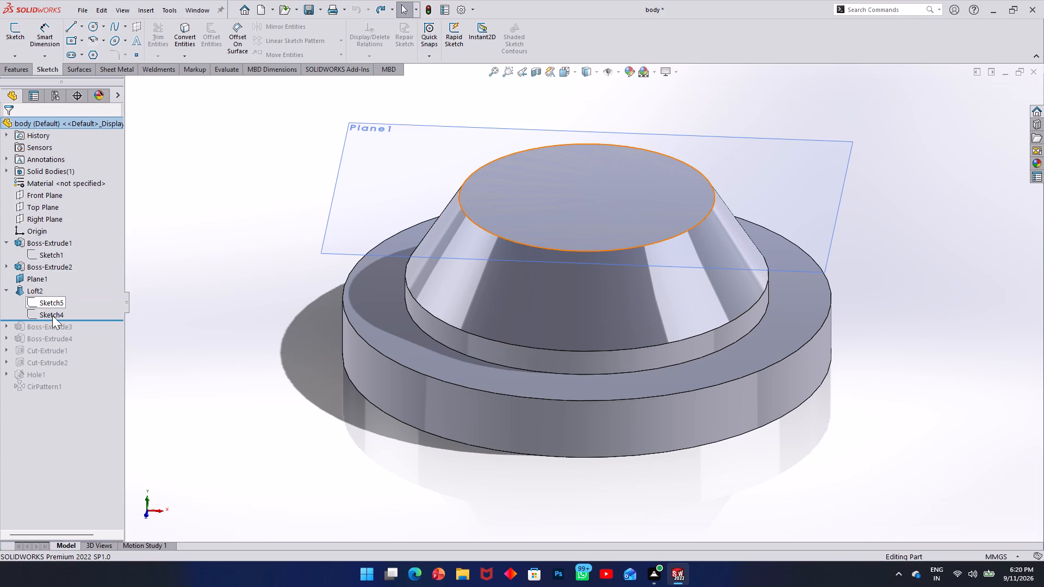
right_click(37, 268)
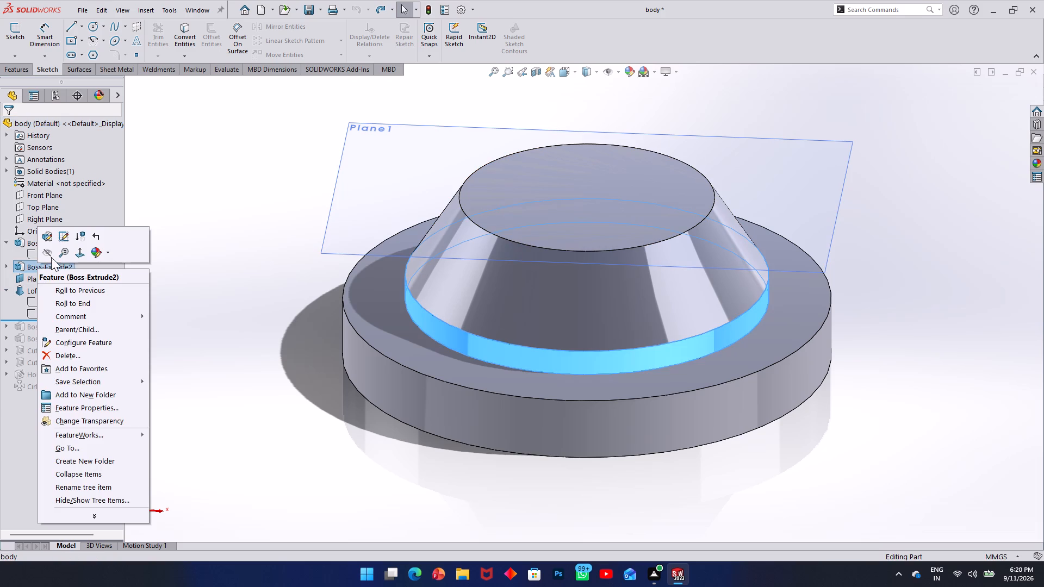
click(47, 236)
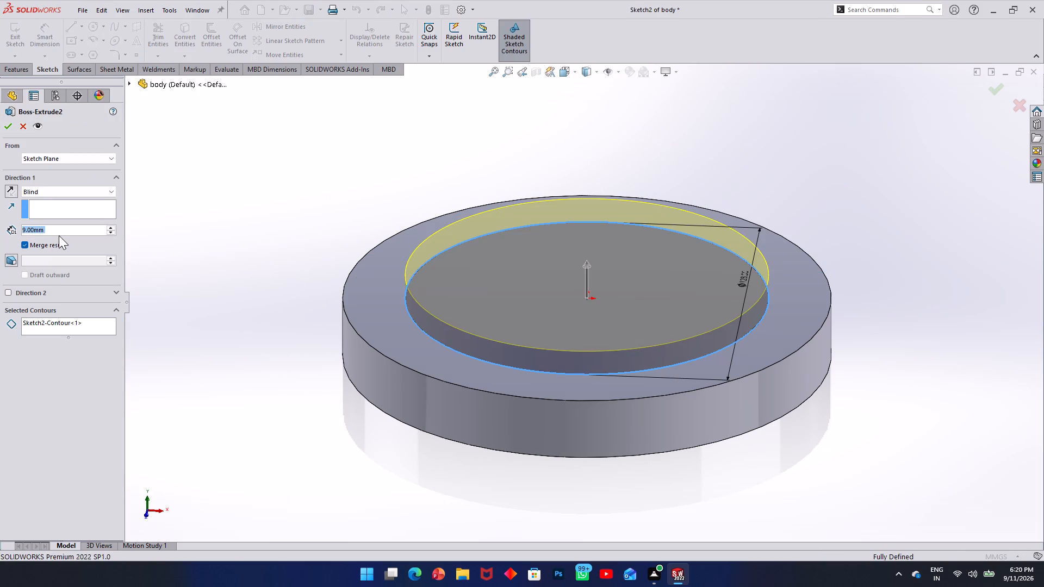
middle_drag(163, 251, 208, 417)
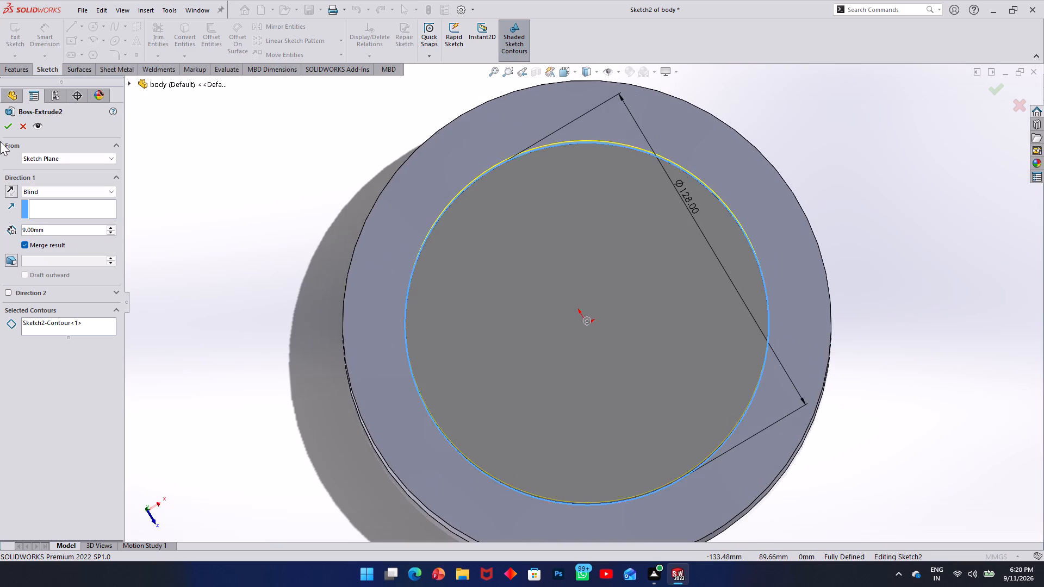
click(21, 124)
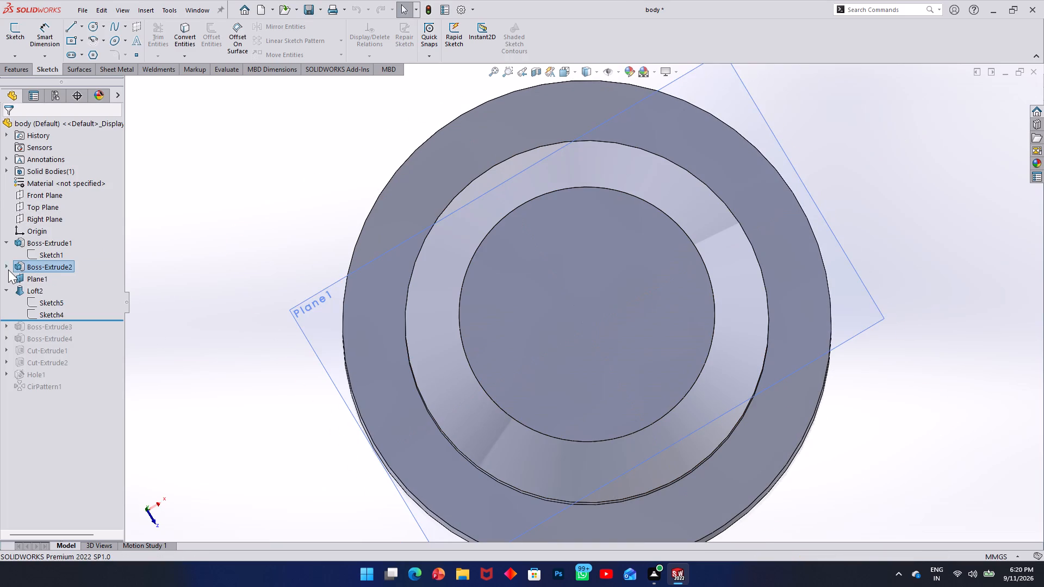
Edit the sketch of the raised disc beneath the loft (Boss-Extrude2) and set its circle diameter to 90 mm.
click(8, 268)
right_click(52, 278)
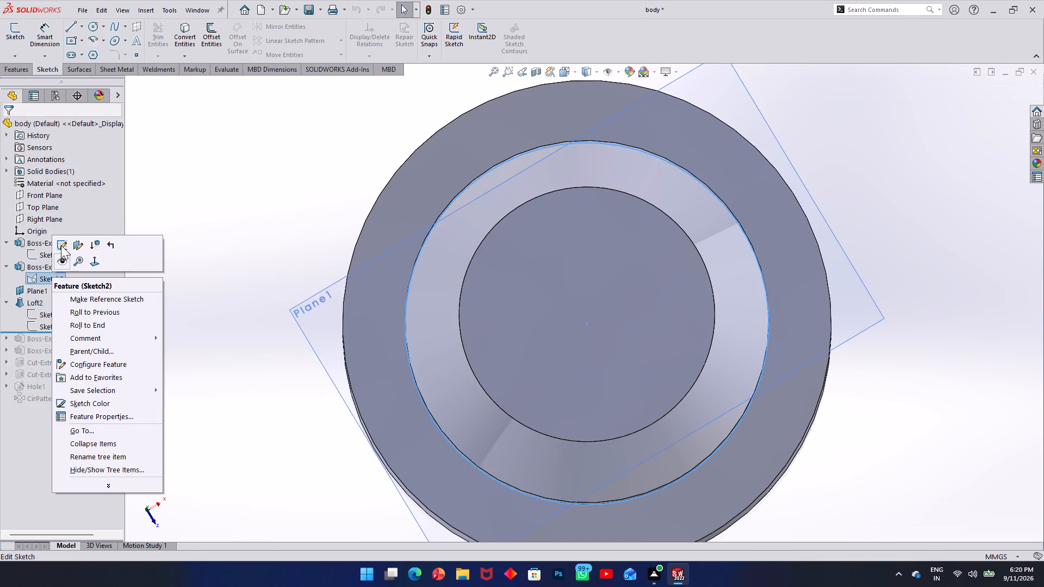
click(61, 245)
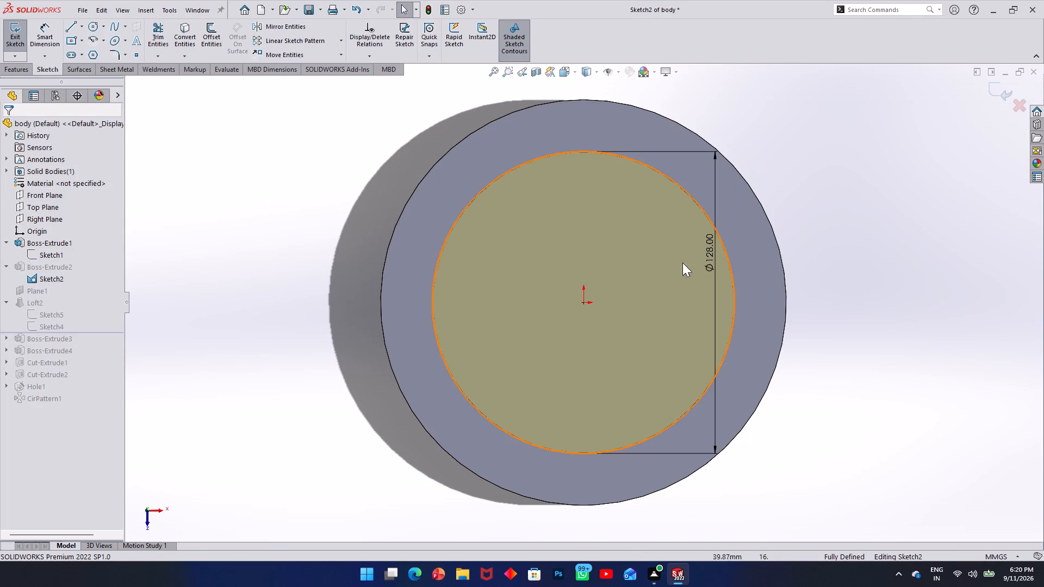
double_click(712, 265)
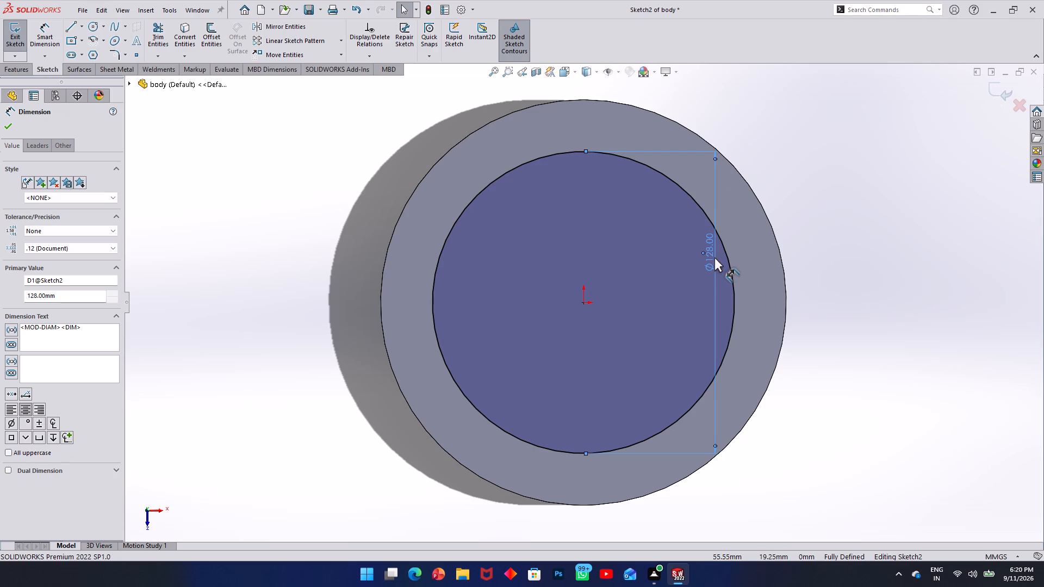
text(45)
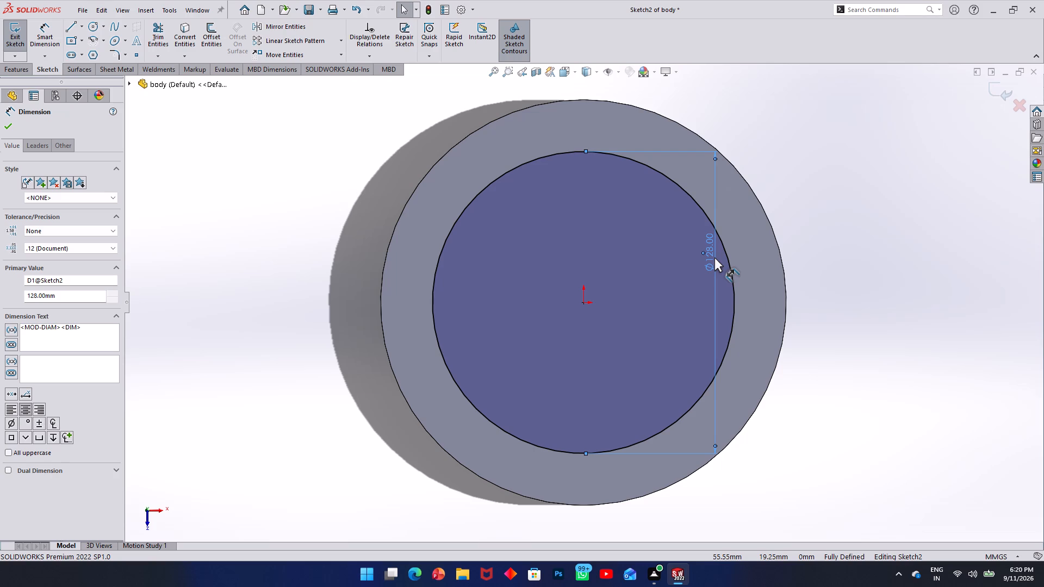
double_click(711, 252)
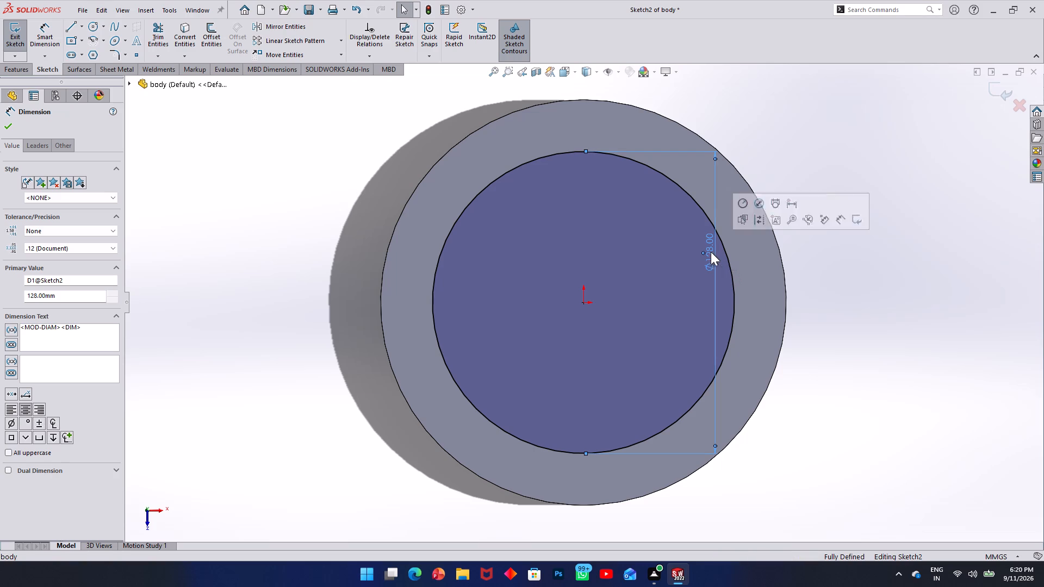
text(45*2)
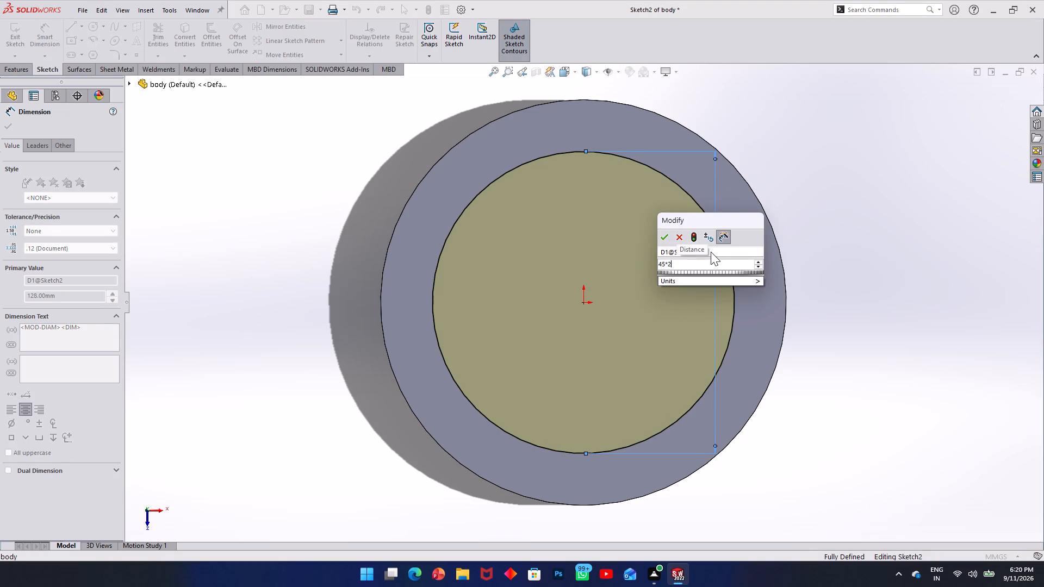
key(Return)
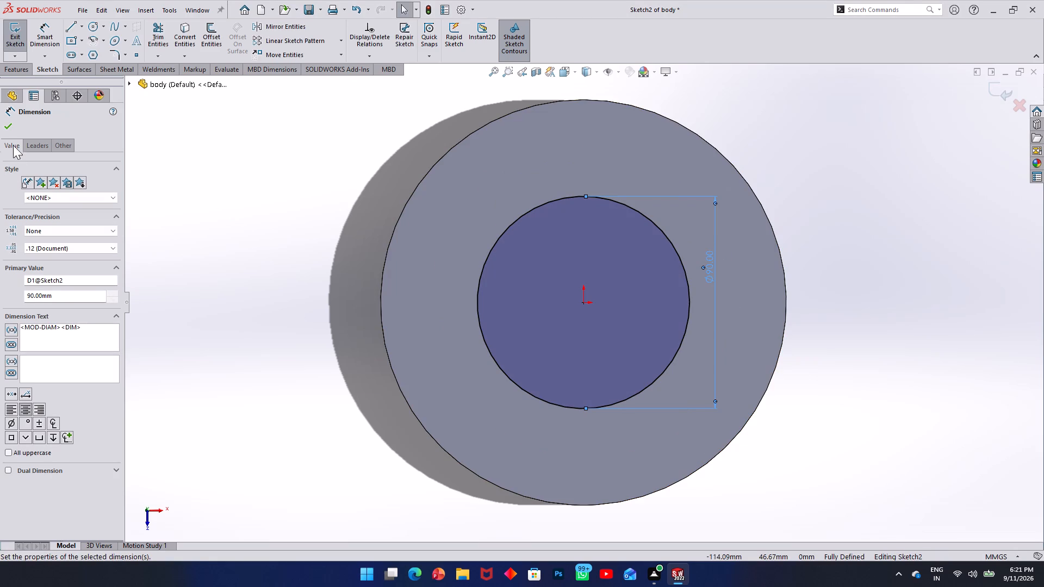
Finish editing the raised disc's sketch and inspect the rebuilt body from an angled view.
click(8, 128)
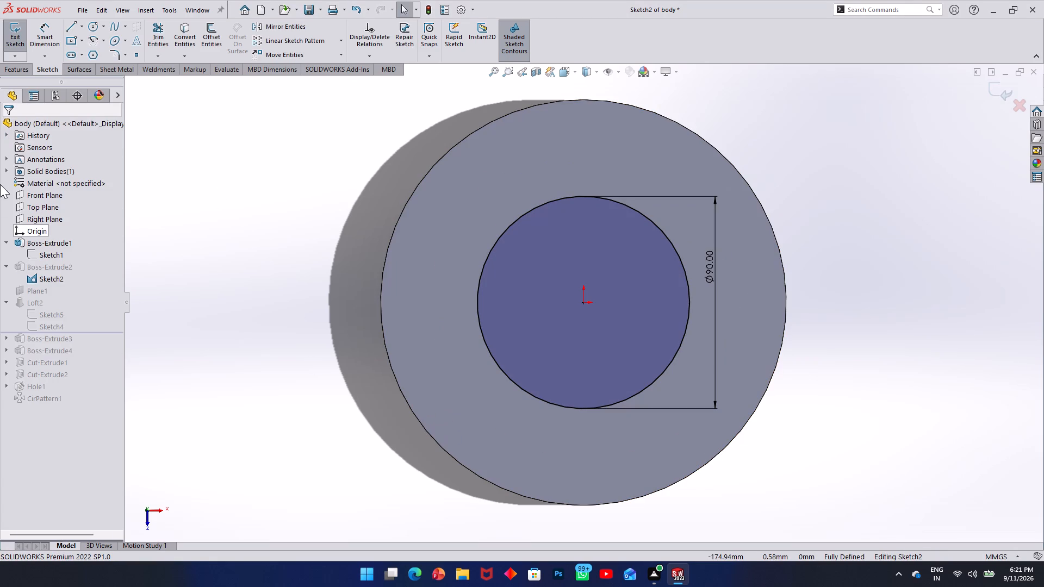
click(8, 44)
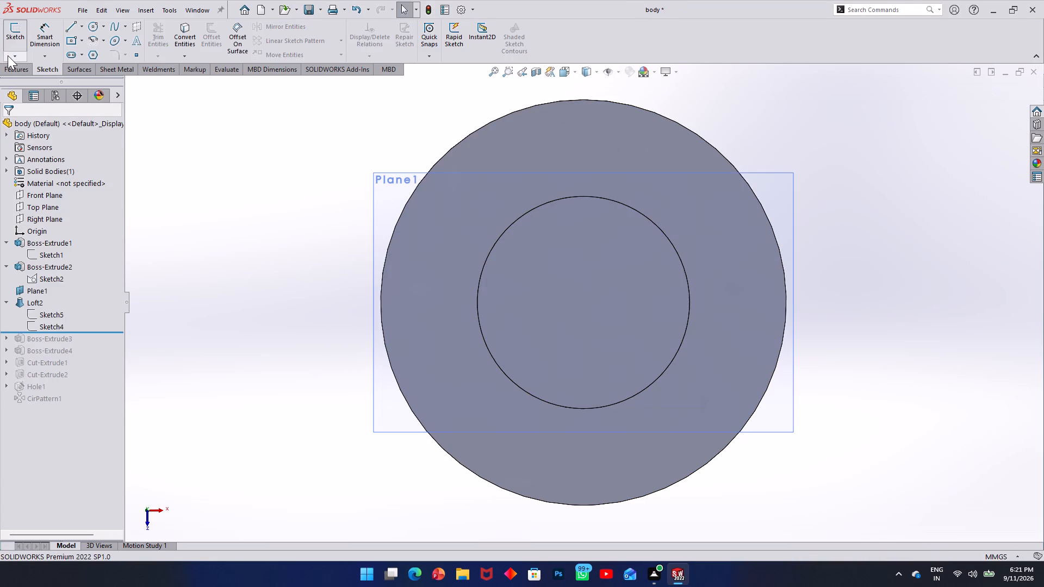
middle_drag(289, 311, 260, 208)
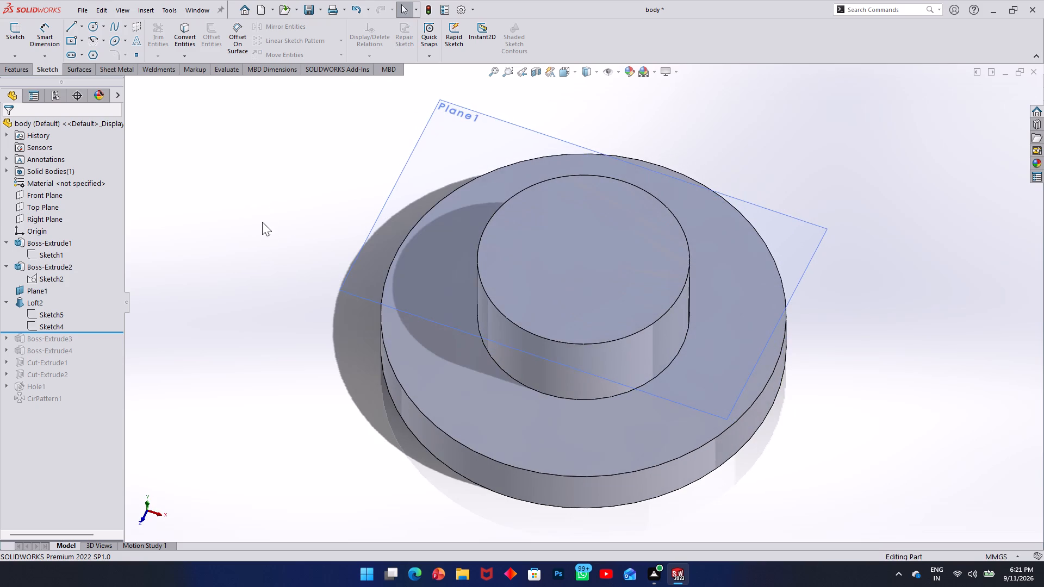
scroll(317, 227, down, 3)
scroll(584, 277, up, 4)
middle_drag(786, 303, 744, 240)
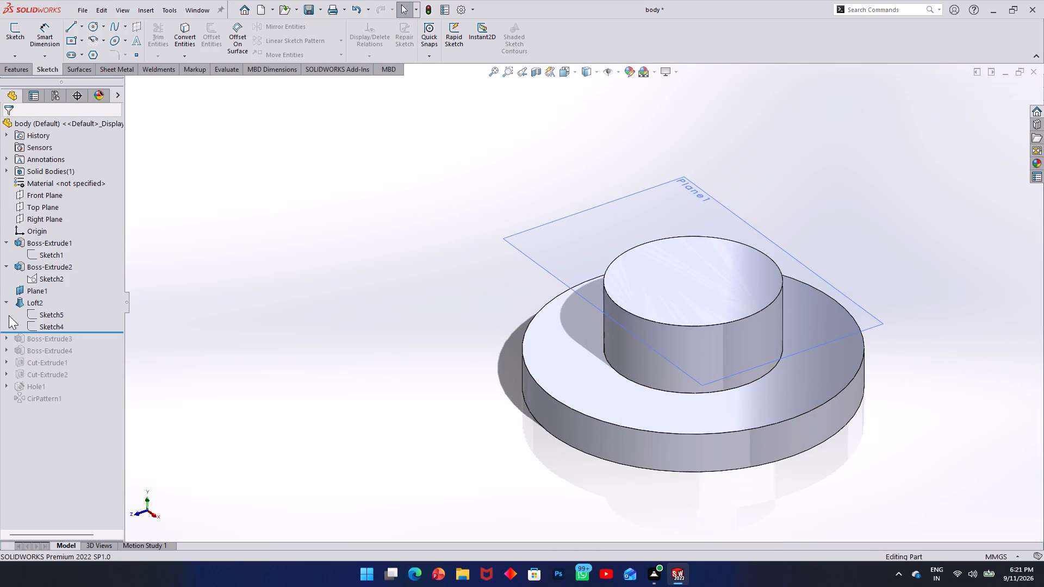
Edit the base disc's sketch (Sketch1 of Boss-Extrude1) and set its circle diameter to 128 mm, then exit the sketch.
click(27, 242)
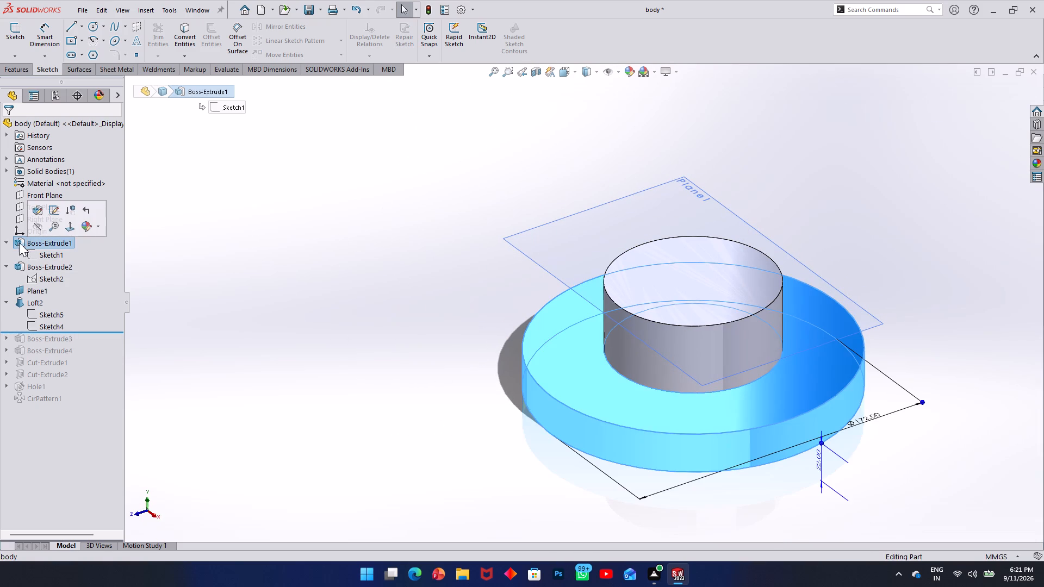
click(8, 242)
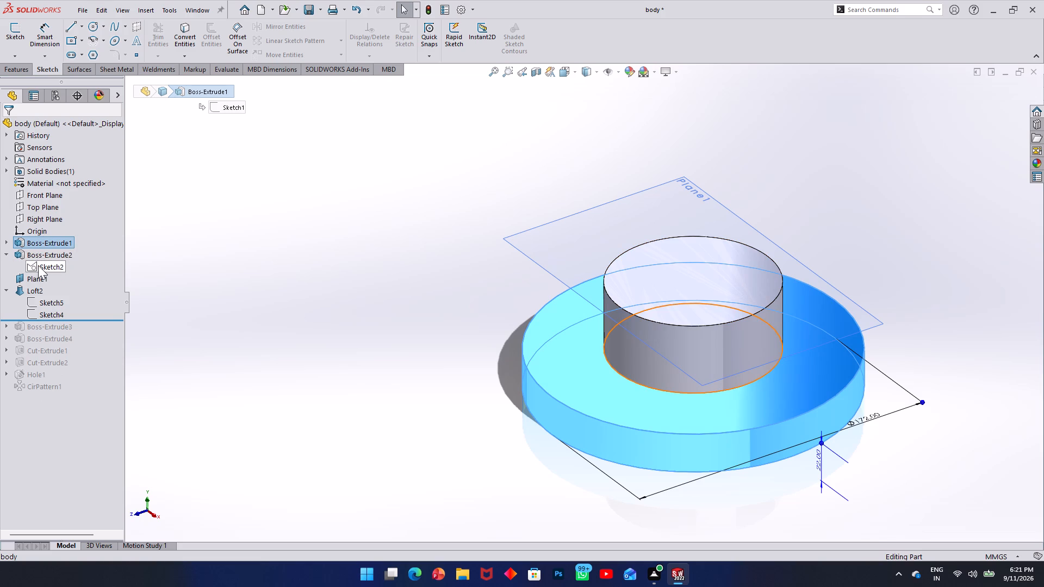
click(5, 243)
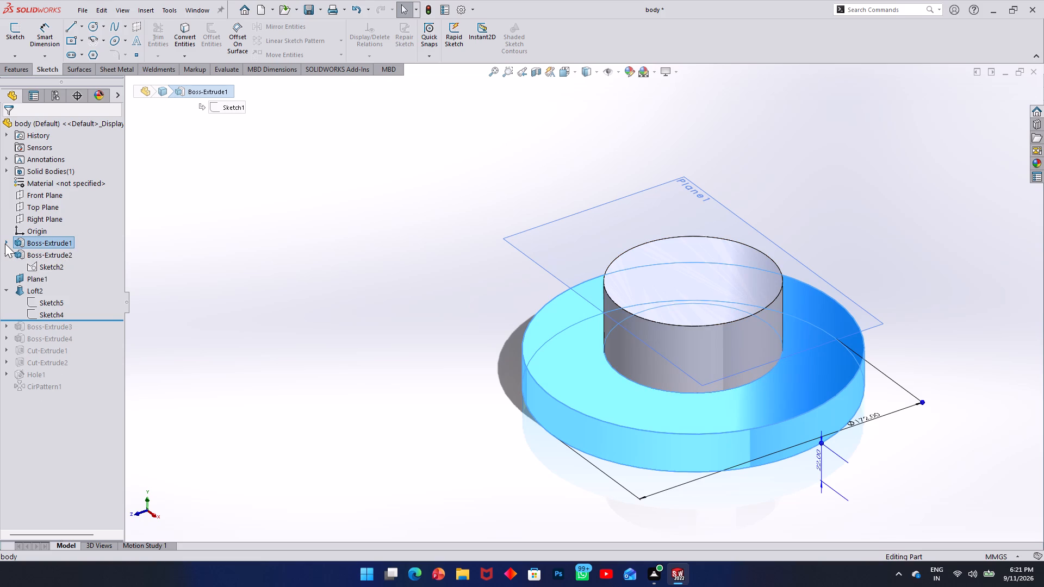
click(5, 243)
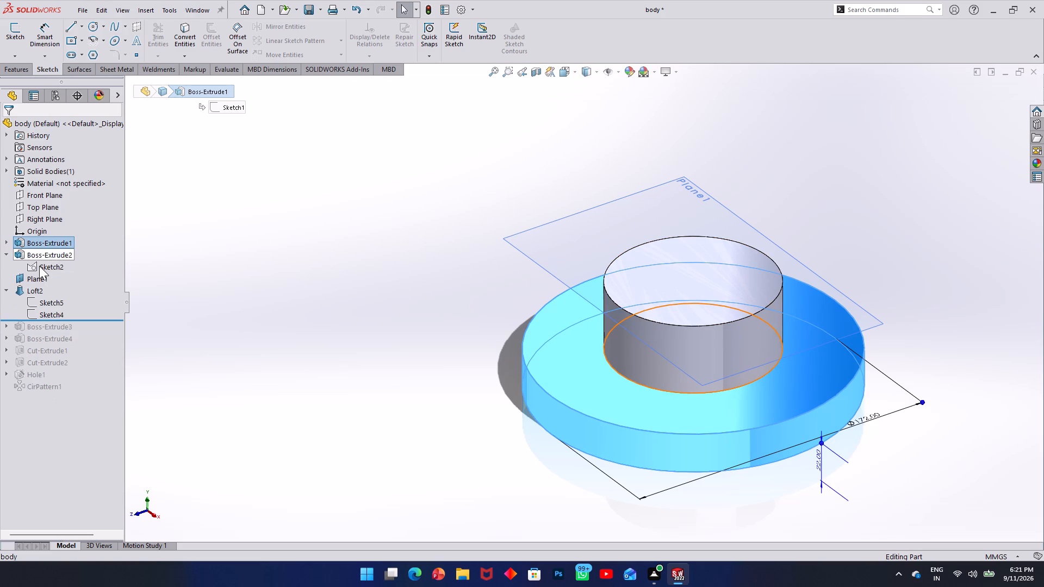
click(3, 243)
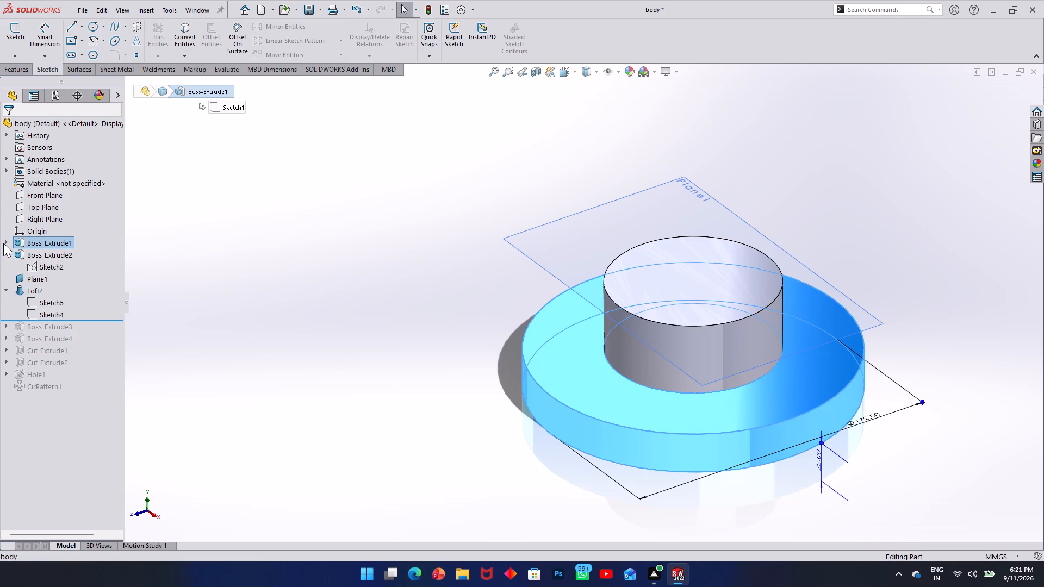
click(5, 242)
click(34, 252)
right_click(35, 252)
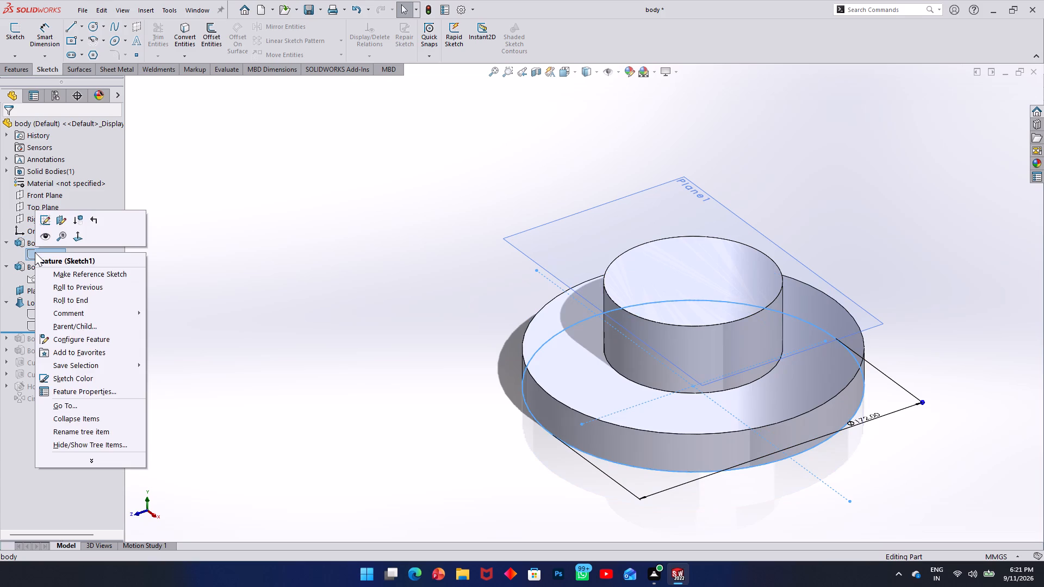
click(41, 217)
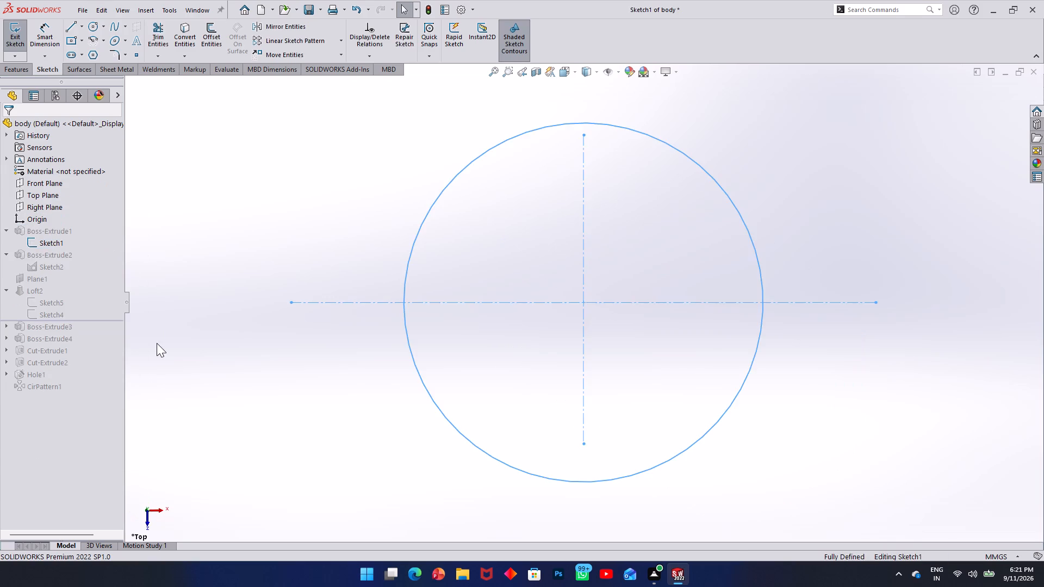
double_click(742, 189)
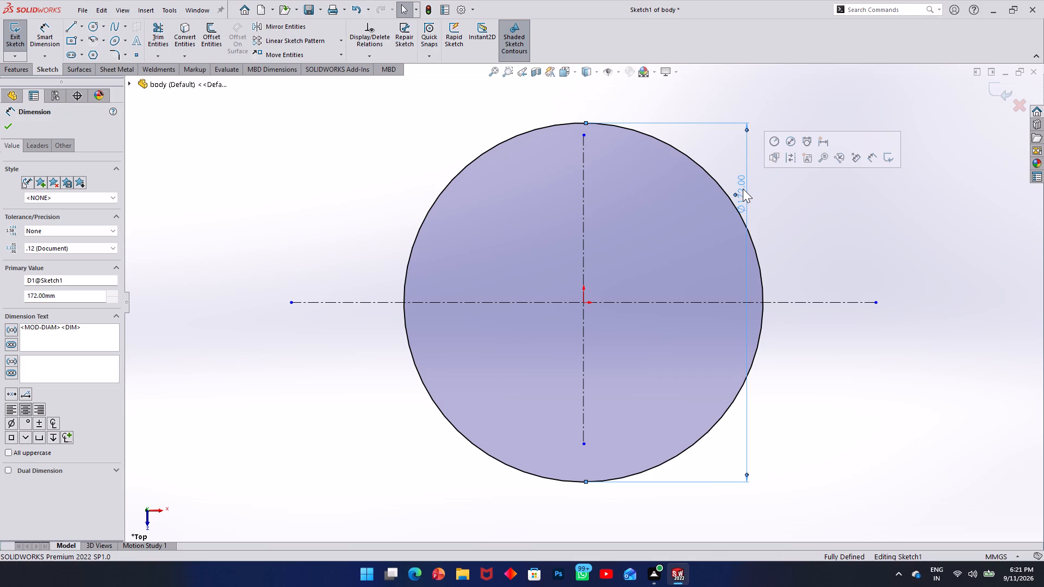
text(64*2)
key(Return)
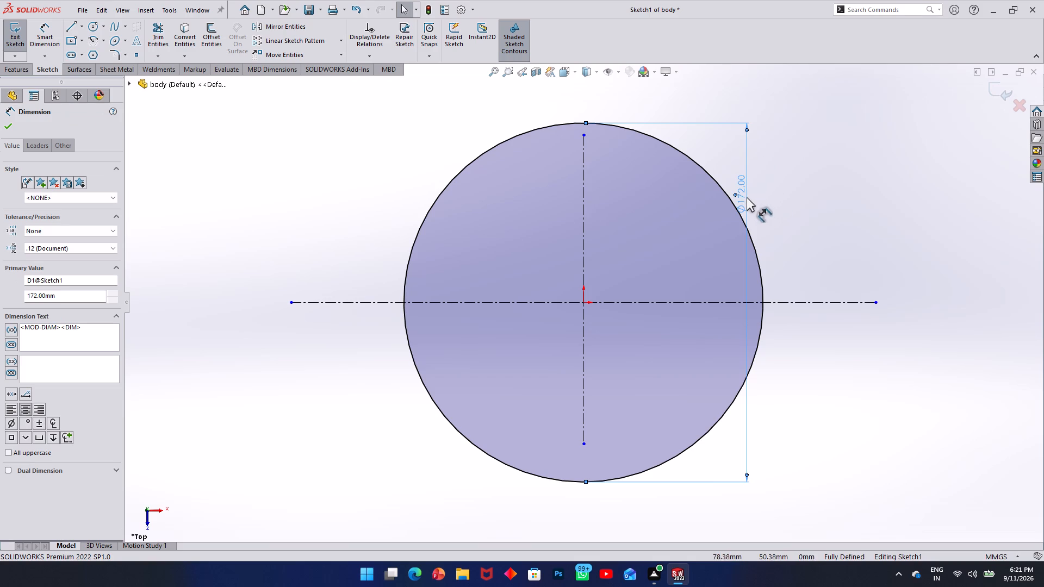
double_click(747, 197)
text(64*2)
key(Return)
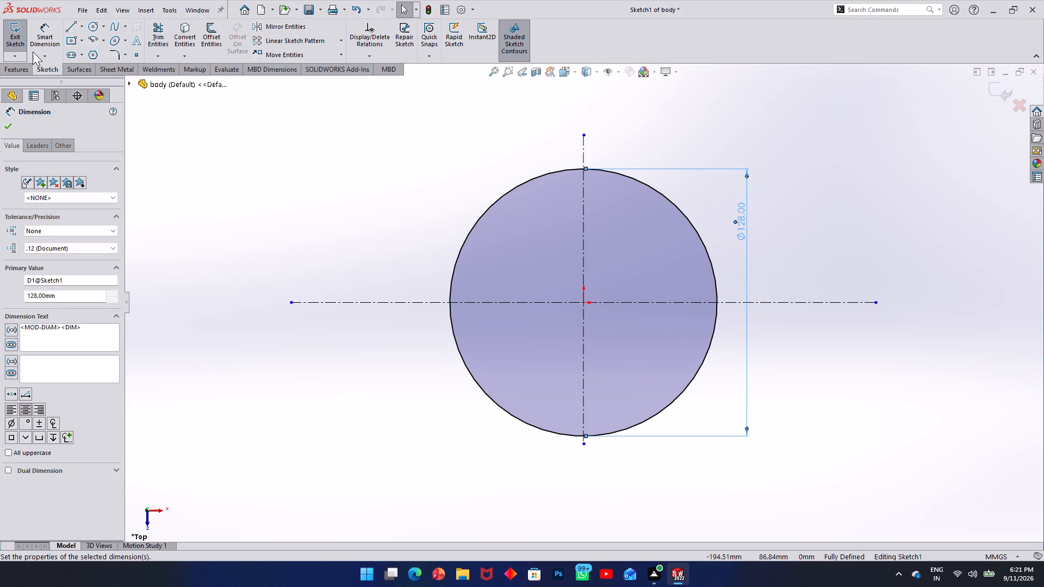
click(13, 28)
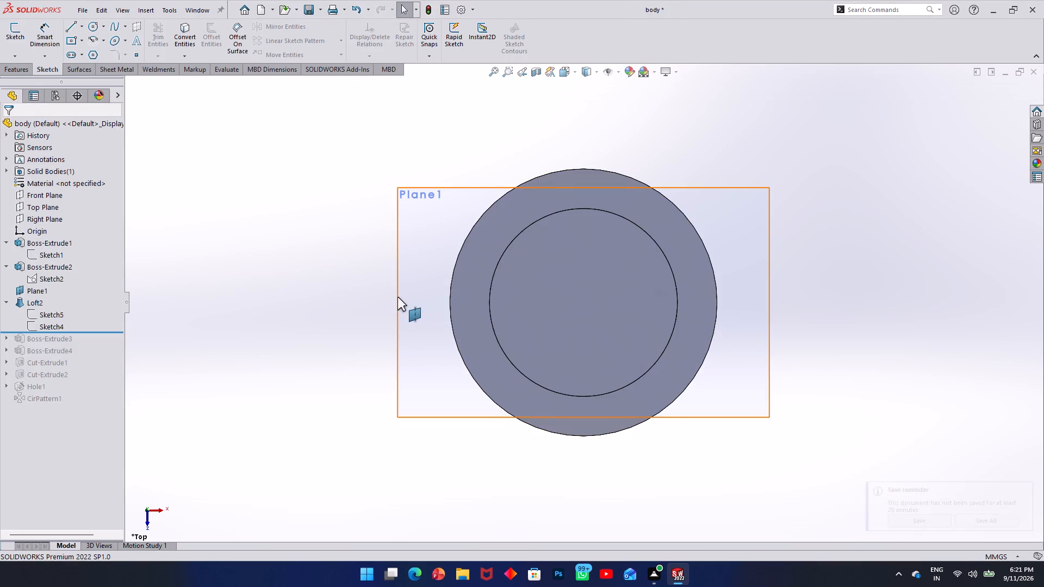
Open the raised disc's extrusion definition (Boss-Extrude2) to check its depth, then close it.
middle_drag(397, 297, 365, 154)
scroll(571, 261, down, 2)
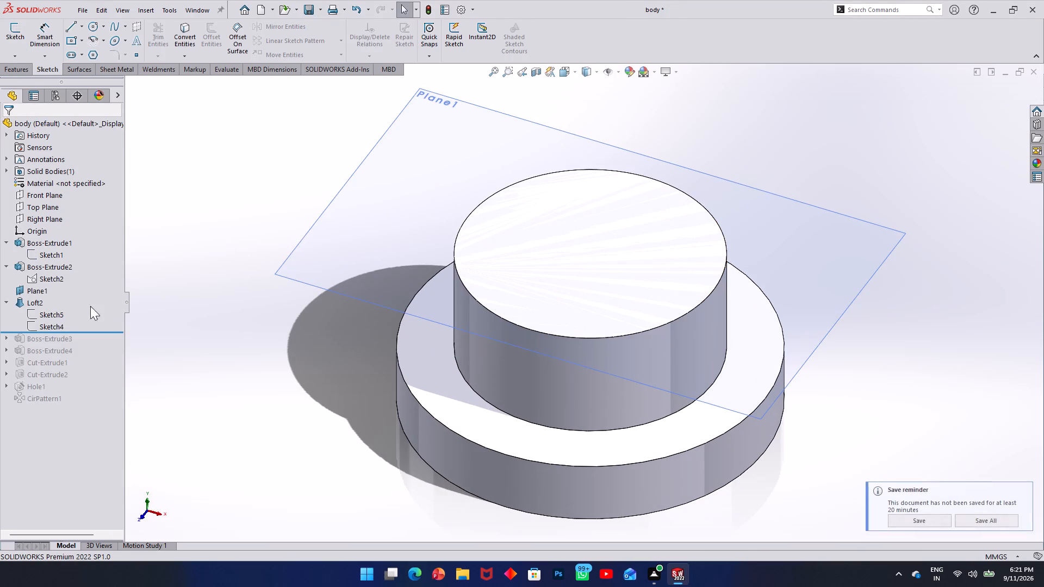
double_click(43, 266)
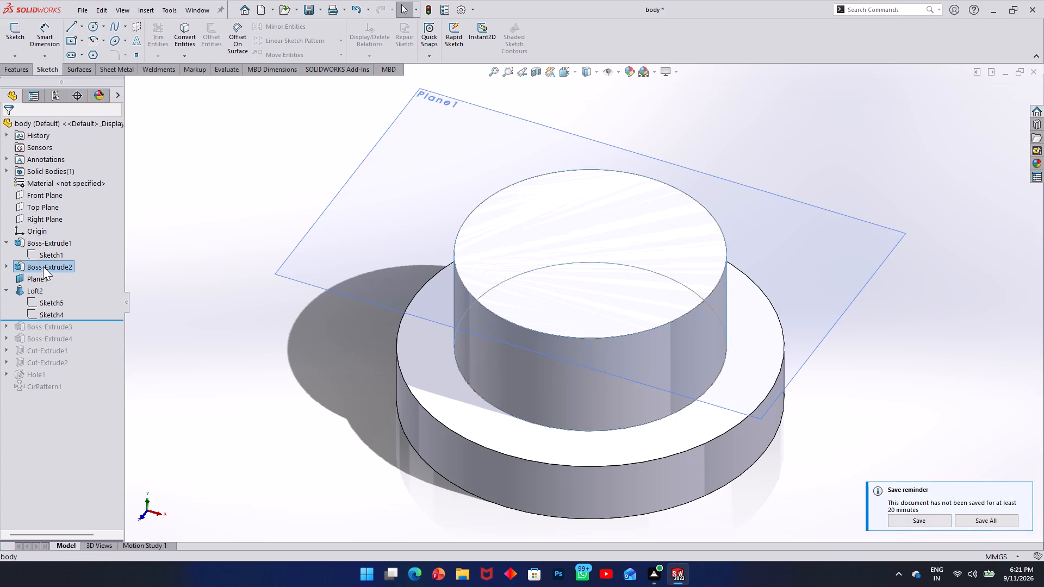
right_click(43, 266)
click(49, 238)
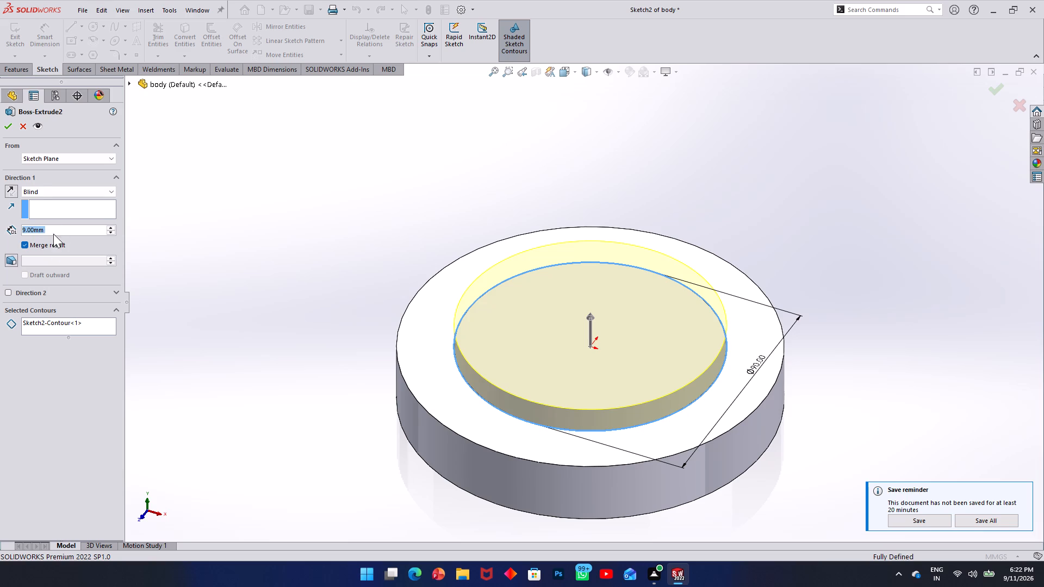
click(7, 123)
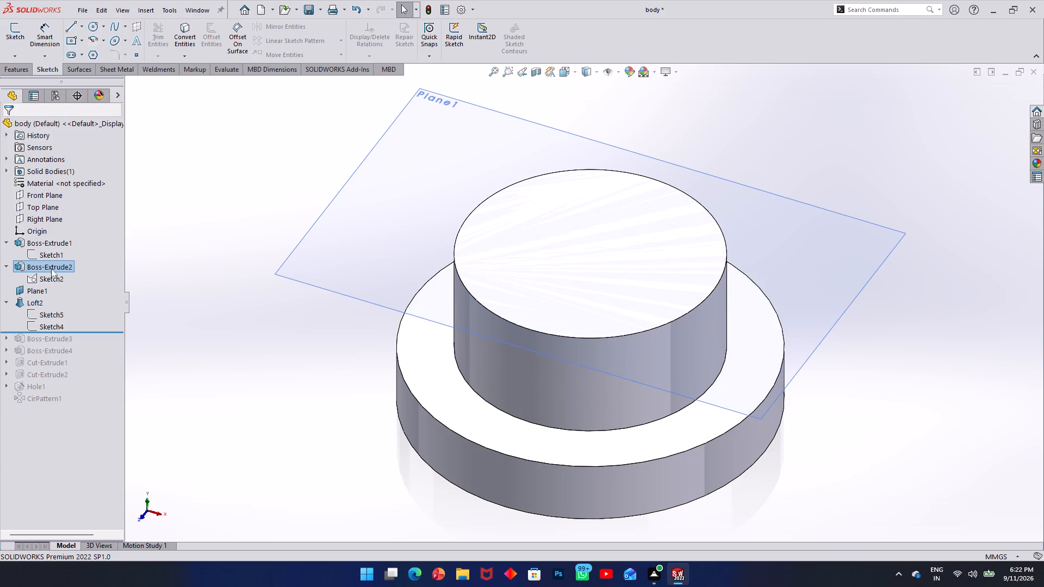
Edit the loft's upper profile (Sketch4) and set its circle diameter to 72 mm, then exit the sketch.
right_click(44, 323)
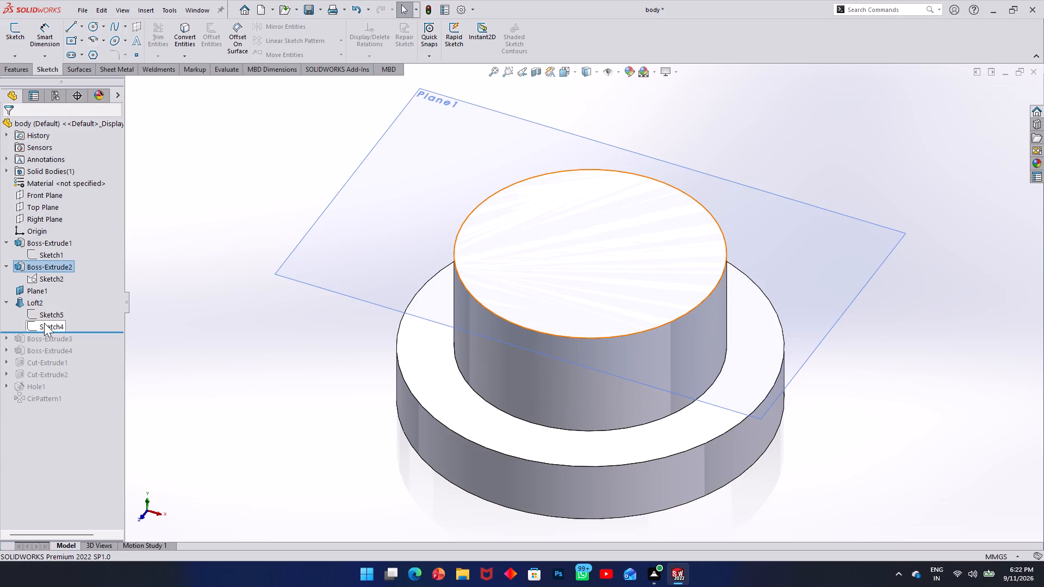
click(57, 290)
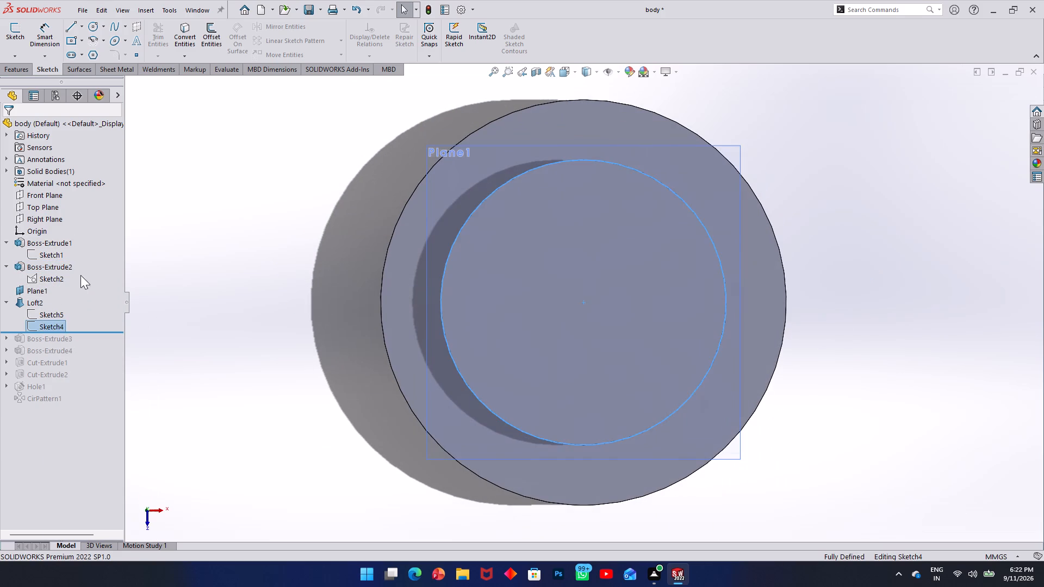
double_click(788, 118)
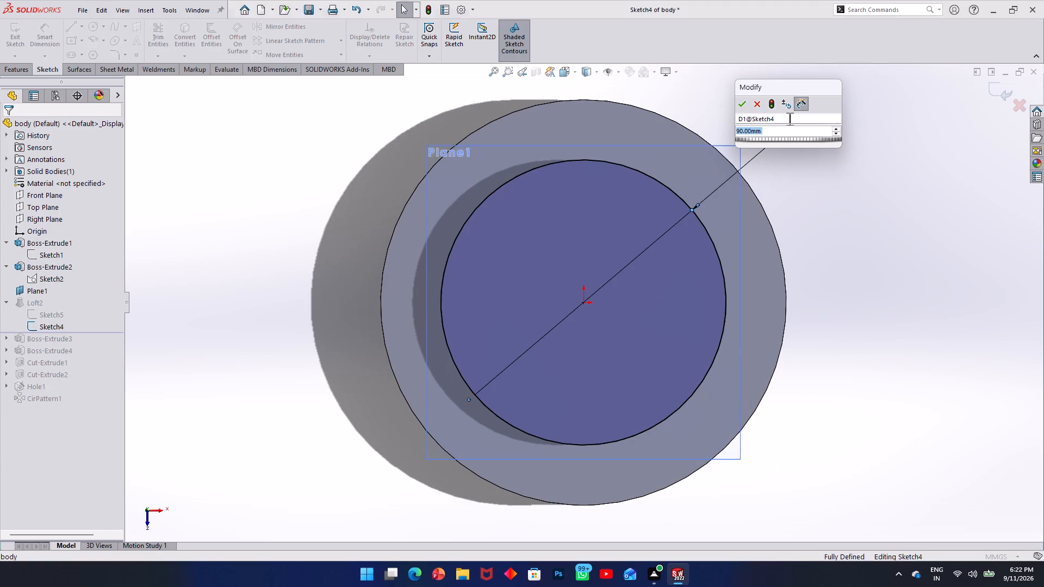
text(36*2)
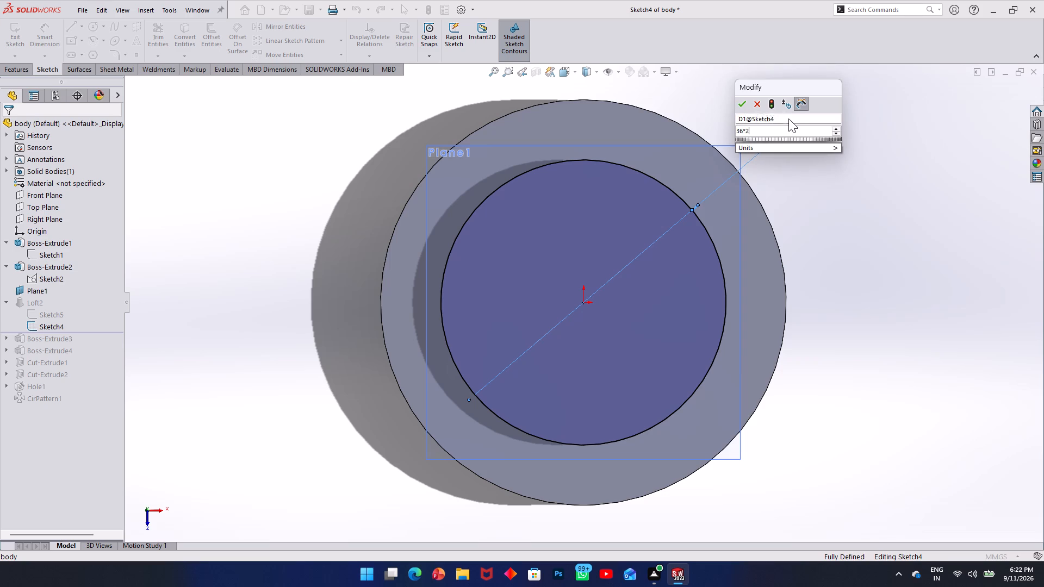
key(Return)
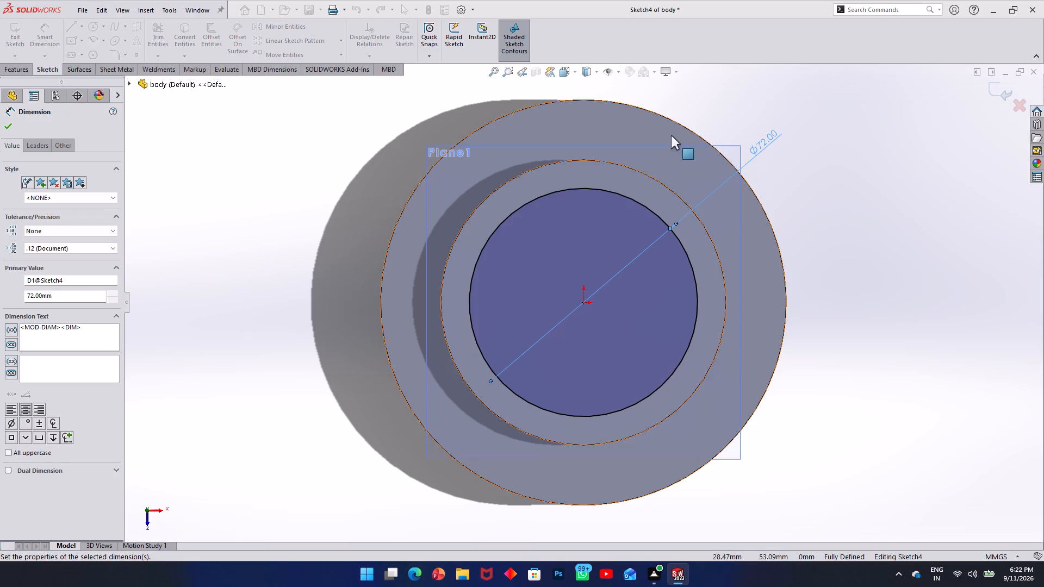
click(10, 126)
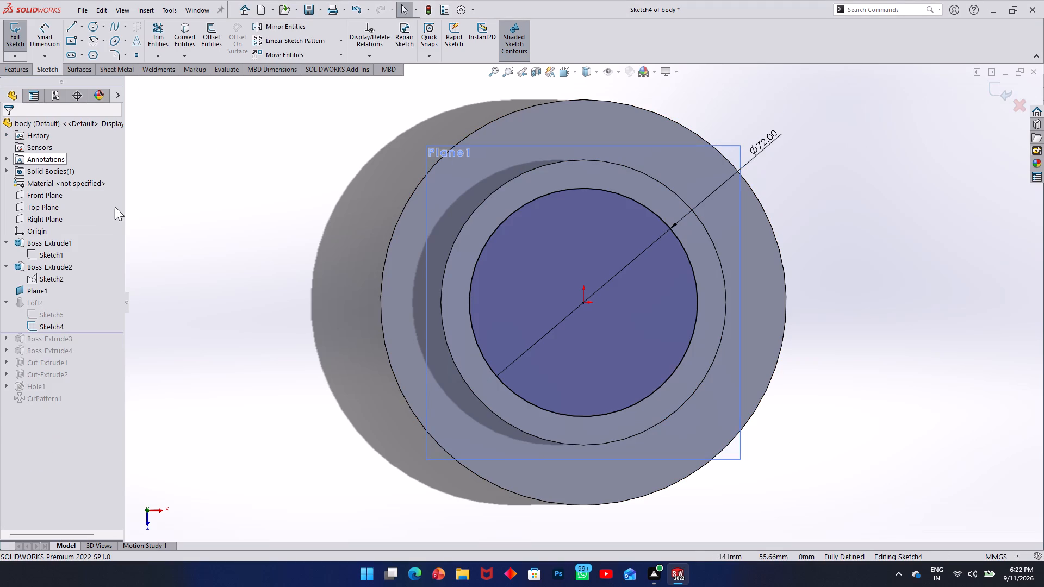
scroll(214, 251, up, 1)
middle_drag(214, 251, 217, 193)
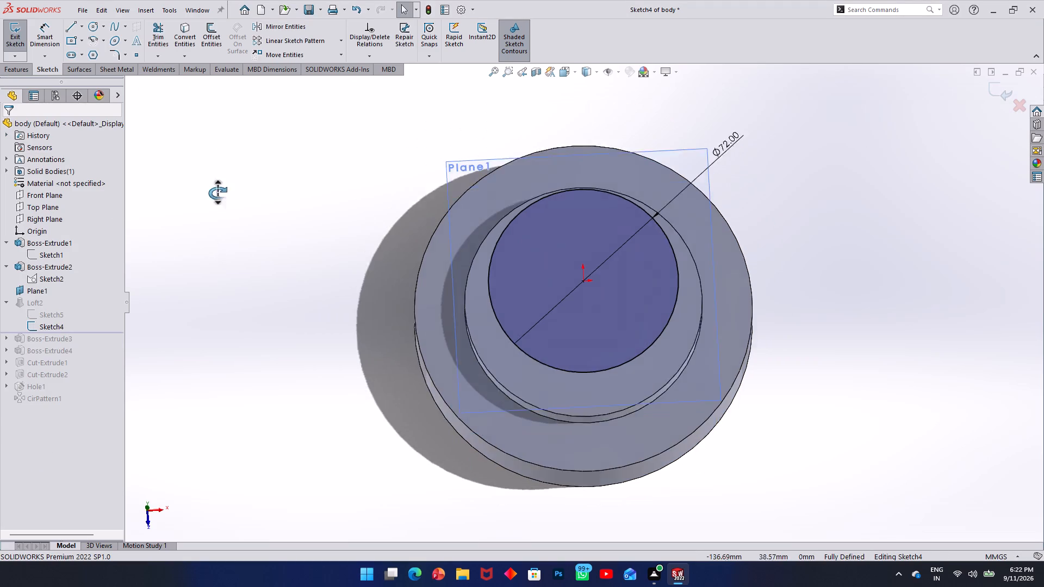
middle_drag(217, 193, 220, 140)
click(17, 38)
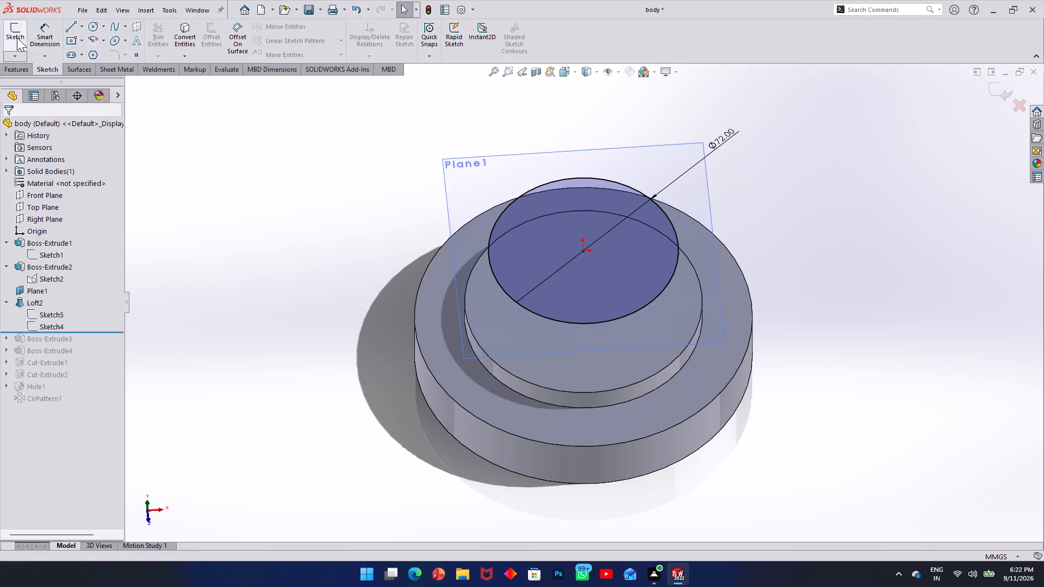
Start a sketch on the loft's top face and draw two origin-centred circles with radii of about 19 mm and 10 mm.
middle_drag(339, 272, 333, 172)
scroll(333, 192, up, 1)
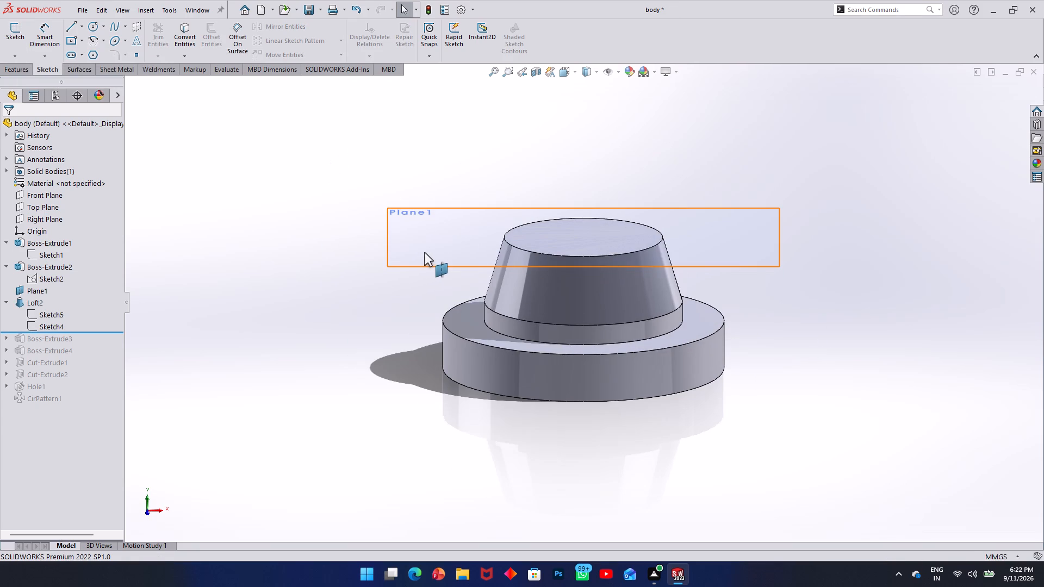
click(573, 231)
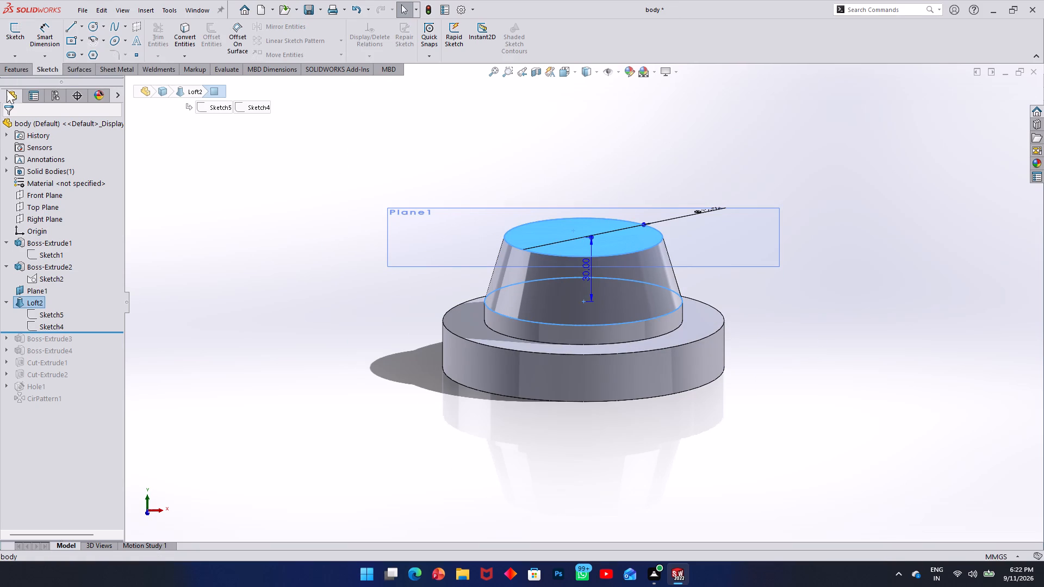
click(15, 43)
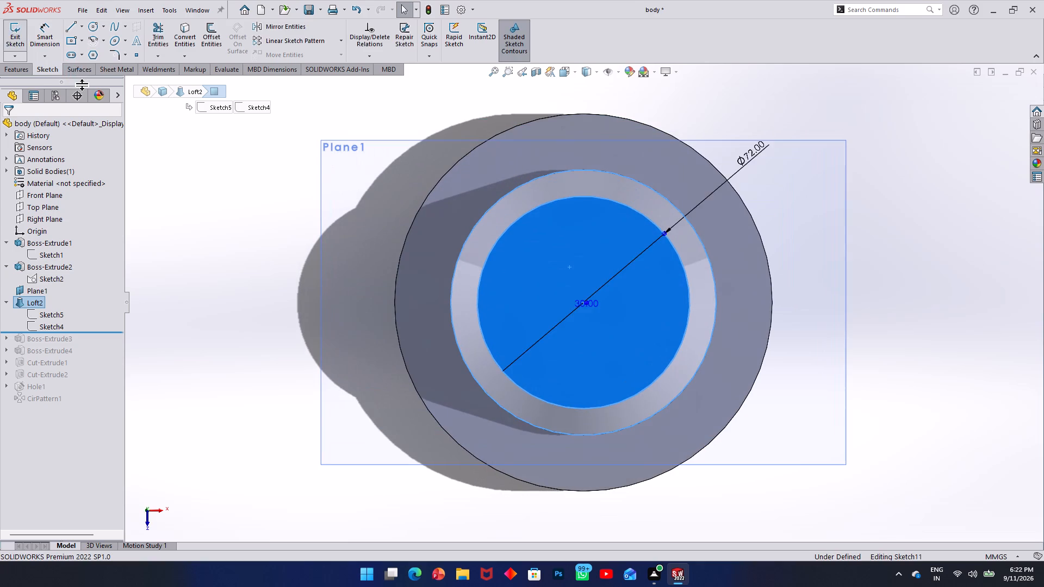
click(92, 30)
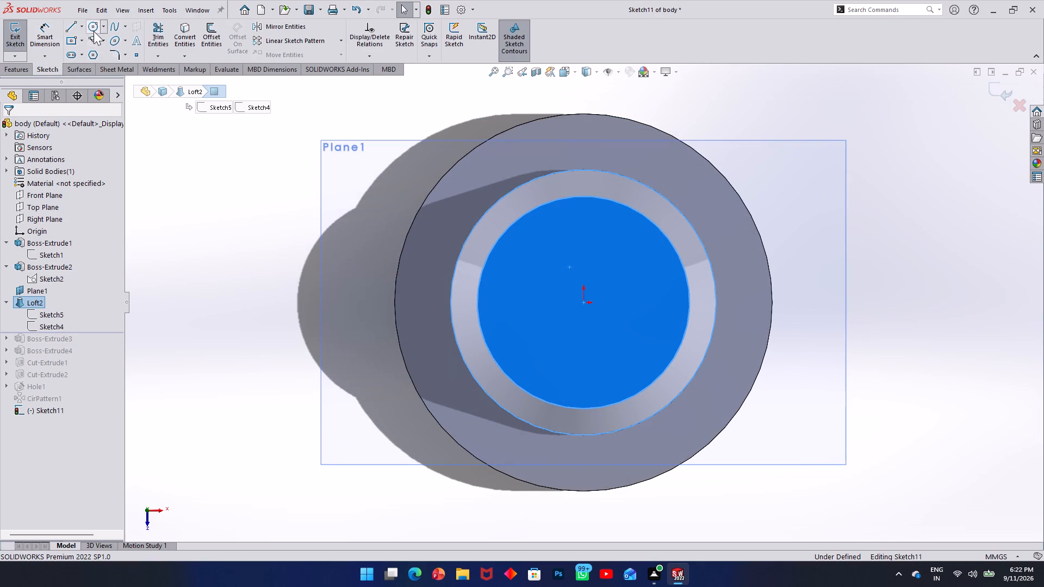
click(585, 303)
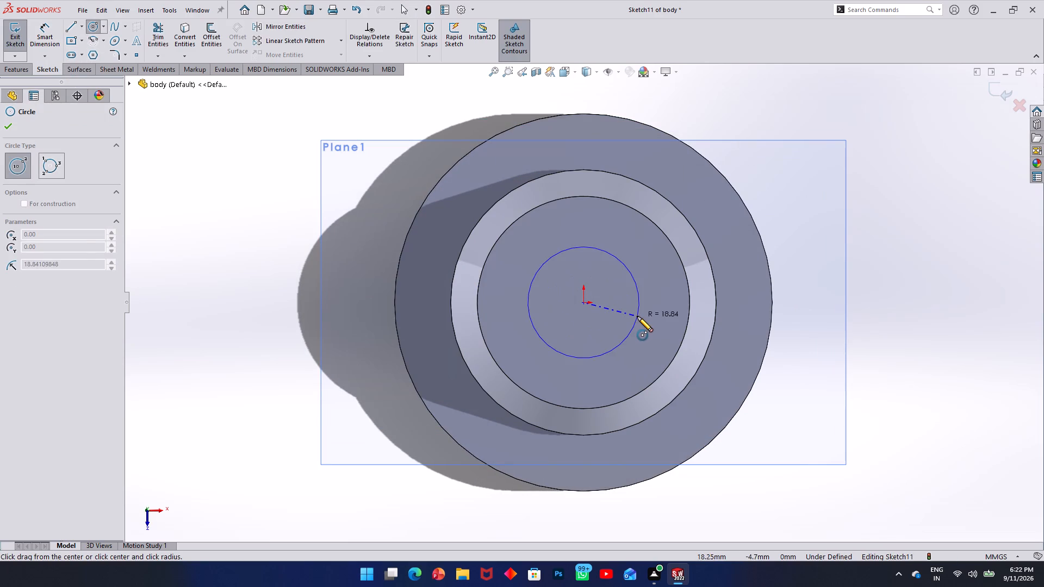
click(637, 316)
click(583, 304)
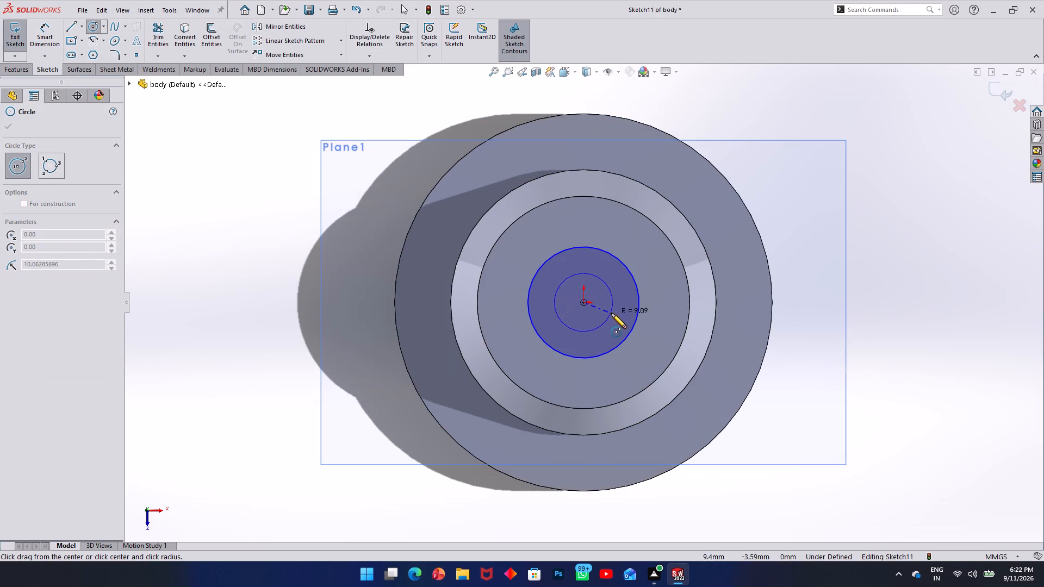
click(611, 313)
Dimension the two loft-top circles with diameters of 56 mm for the outer and 52 mm for the inner, then exit the sketch.
click(52, 39)
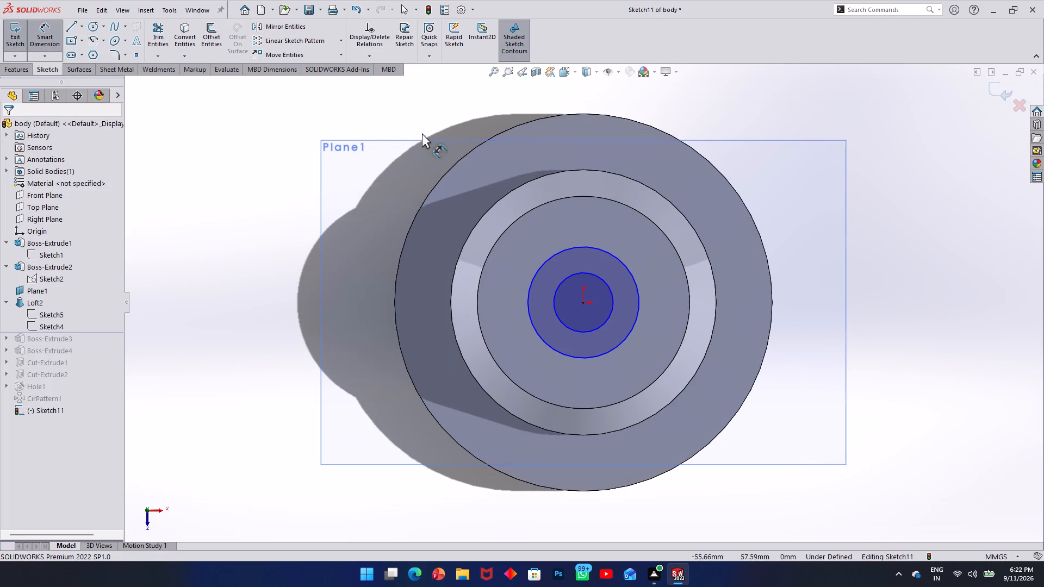
click(595, 251)
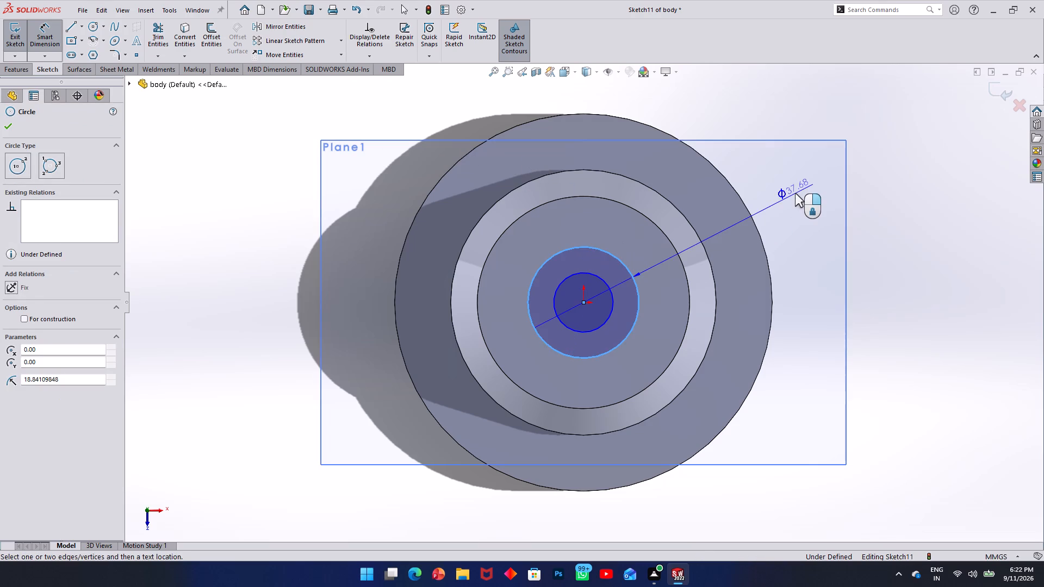
click(795, 193)
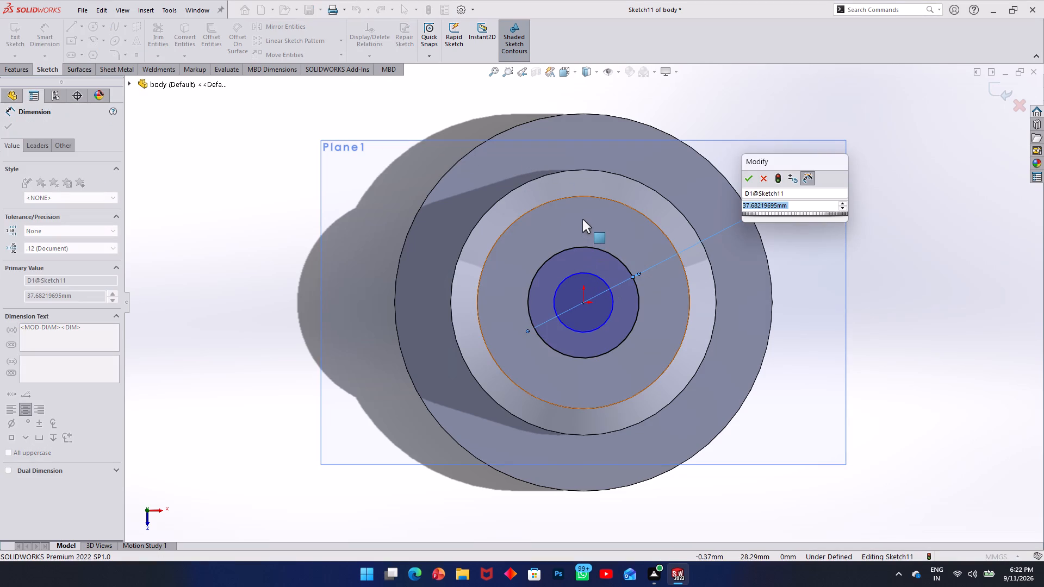
text(56)
key(Return)
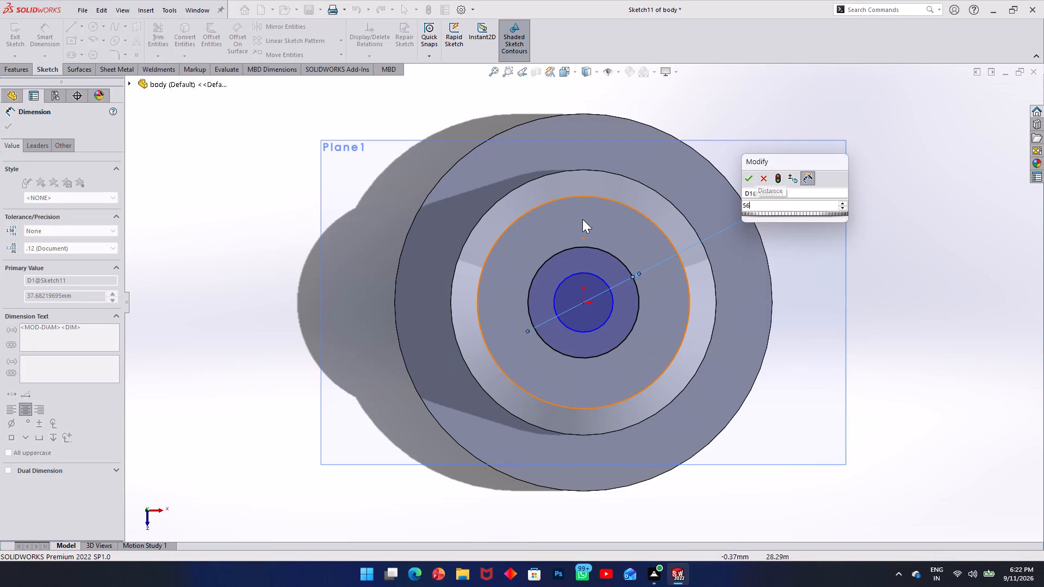
click(601, 277)
click(799, 296)
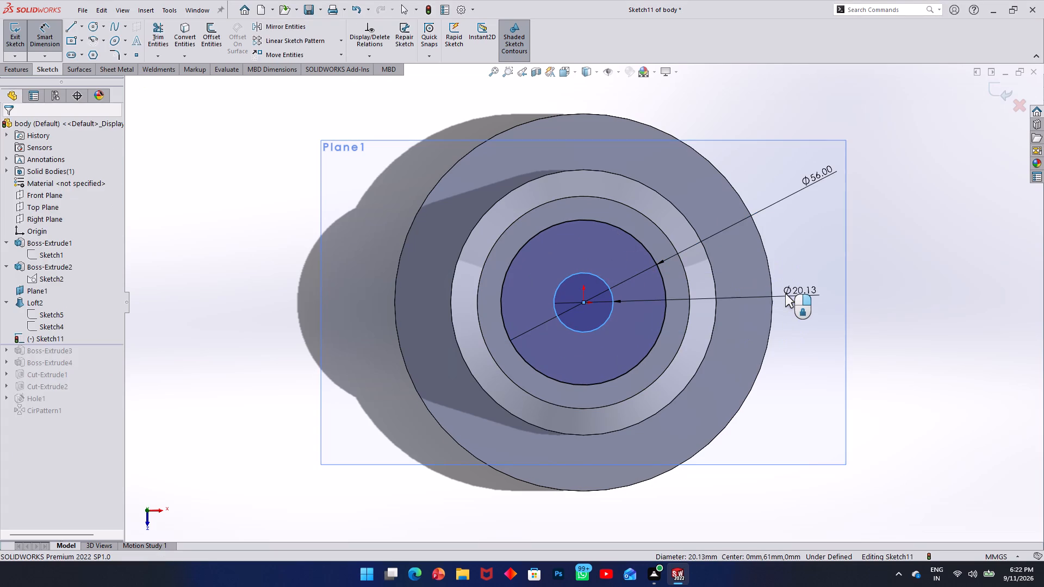
text(52)
key(Return)
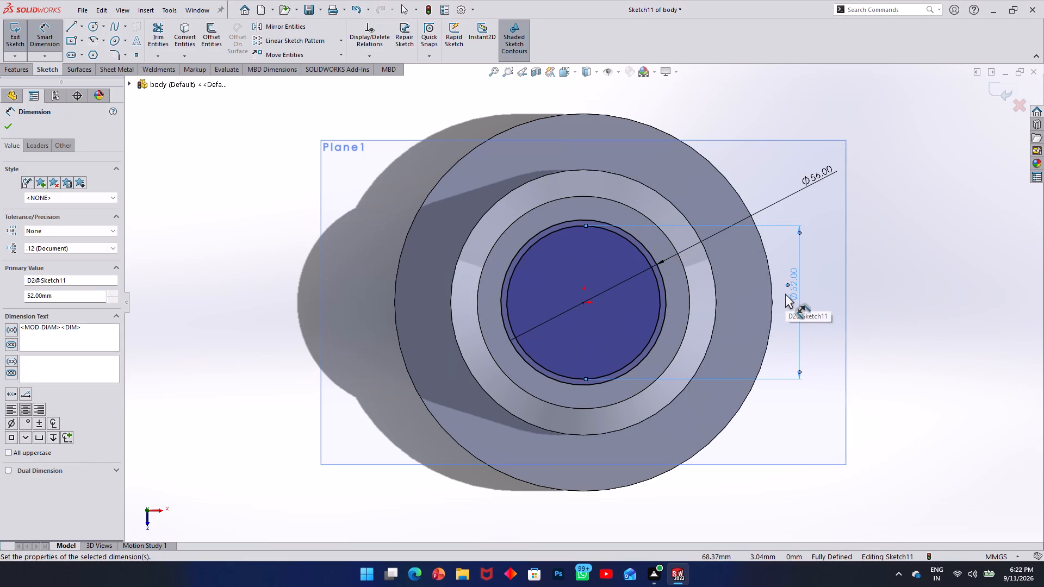
click(23, 39)
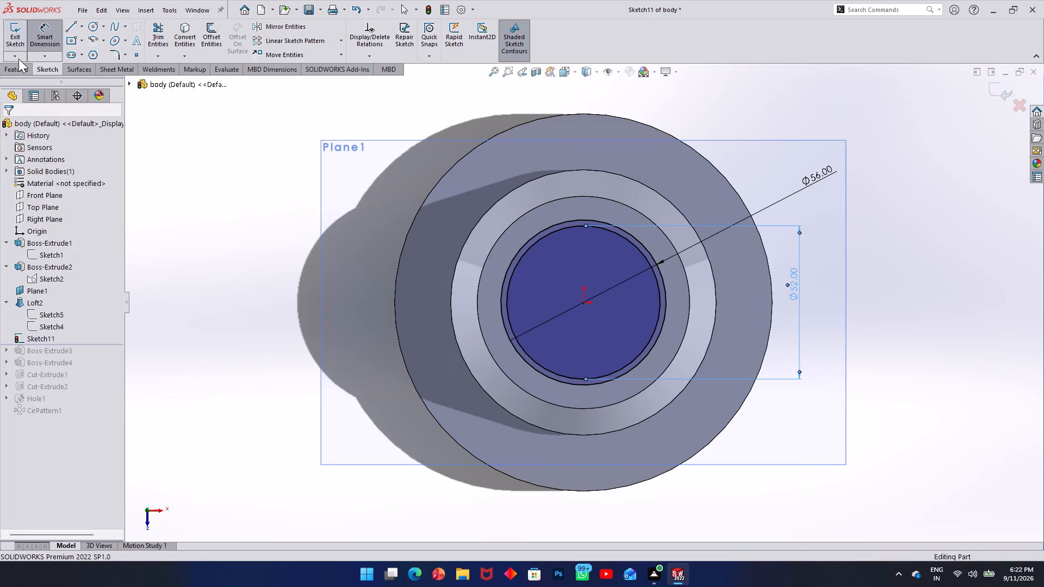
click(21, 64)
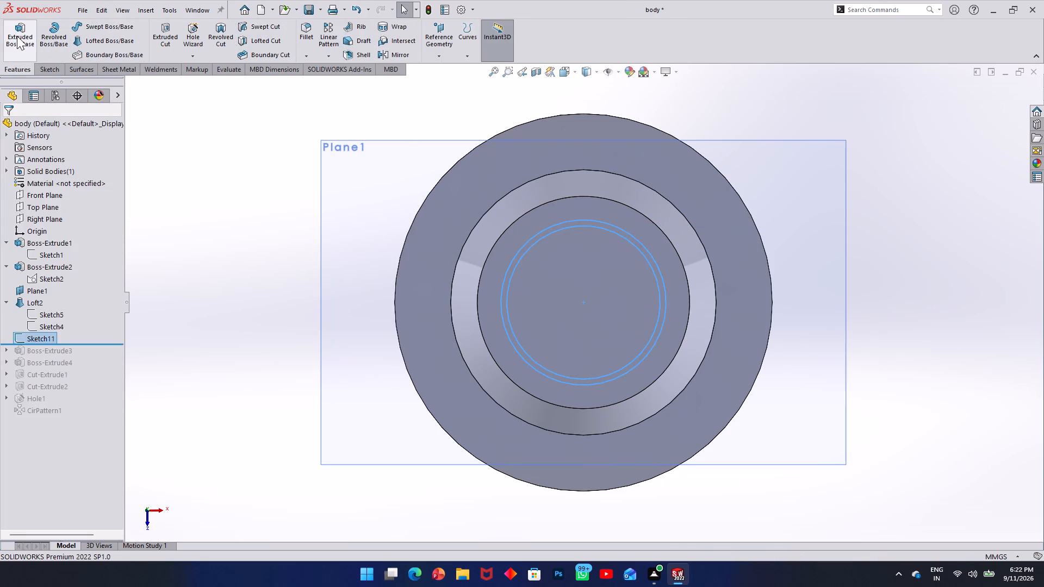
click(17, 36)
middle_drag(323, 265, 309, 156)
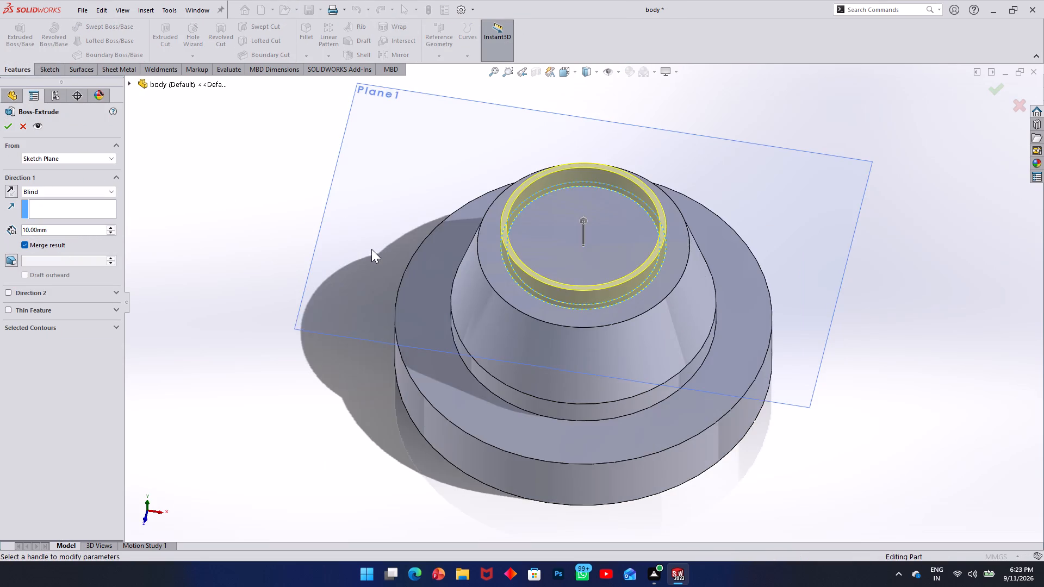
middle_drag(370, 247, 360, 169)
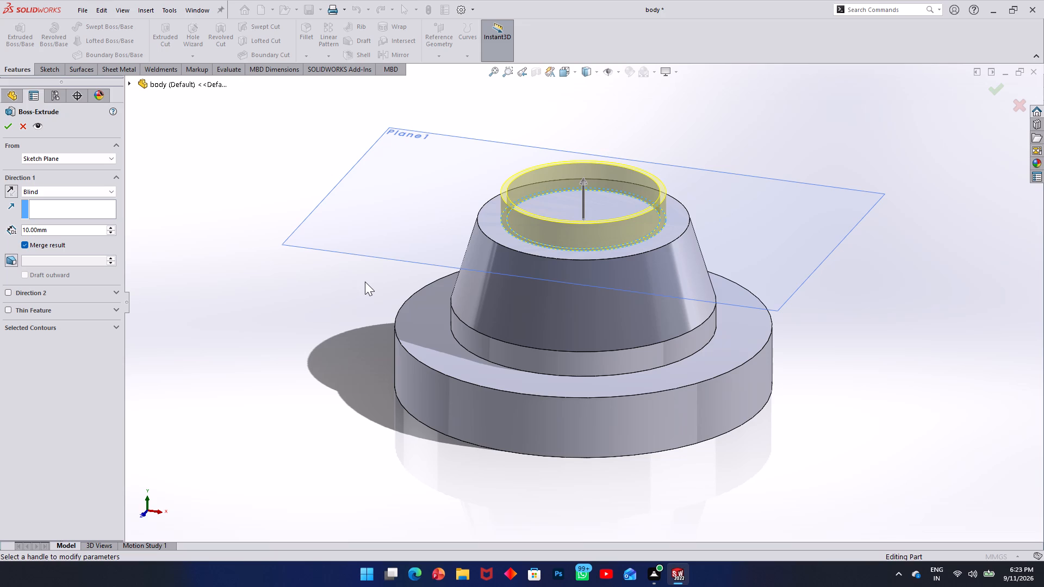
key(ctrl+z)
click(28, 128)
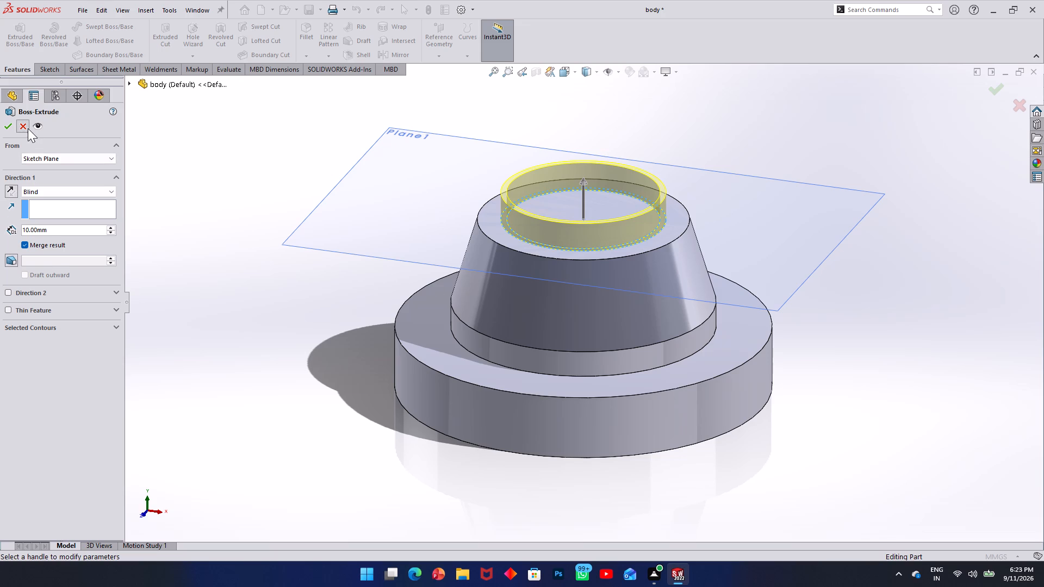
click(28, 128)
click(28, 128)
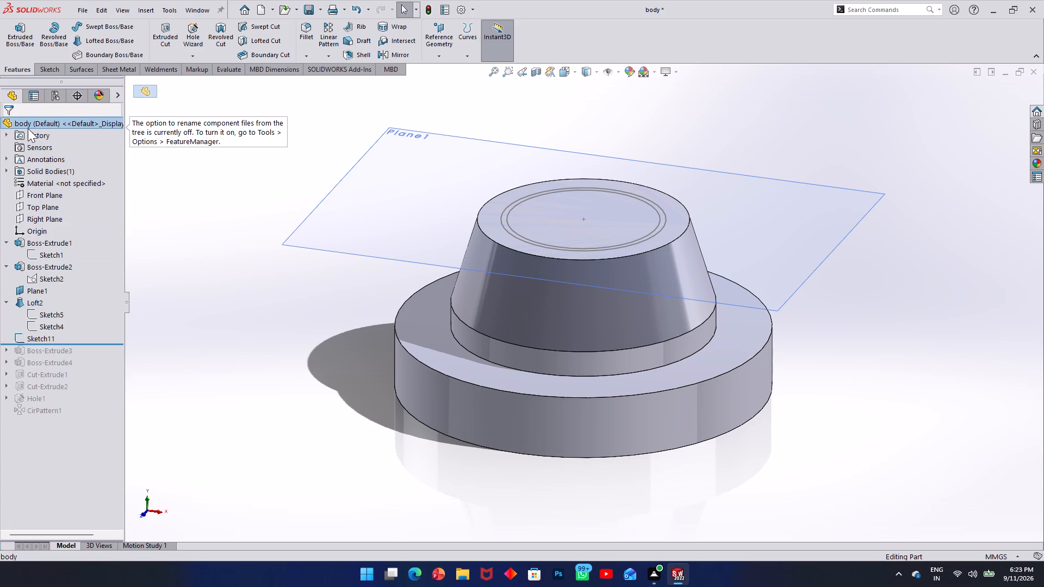
Undo back into the loft-top sketch and delete its outer 56 mm circle.
key(ctrl+z)
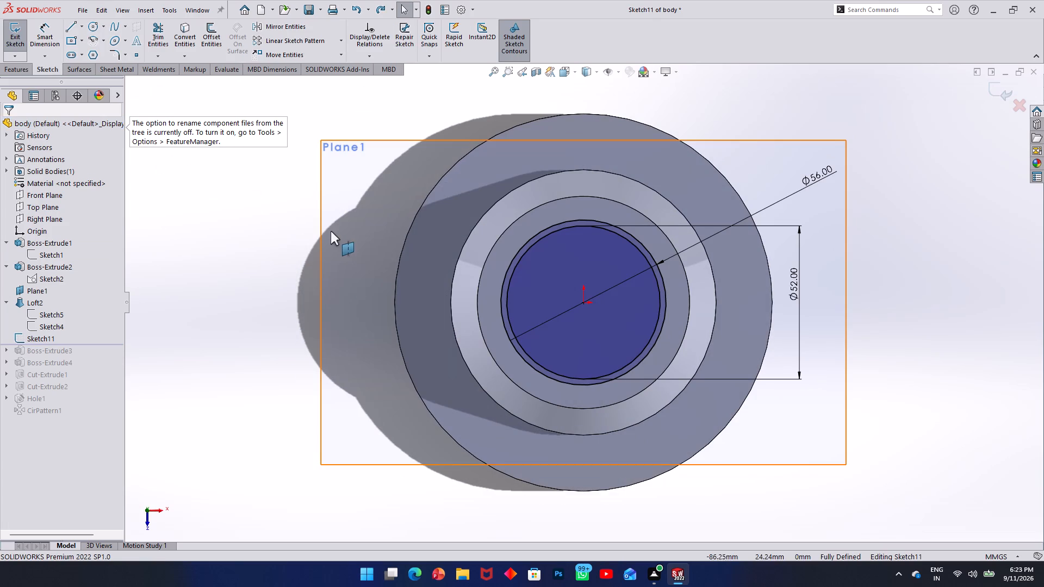
click(650, 251)
key(Delete)
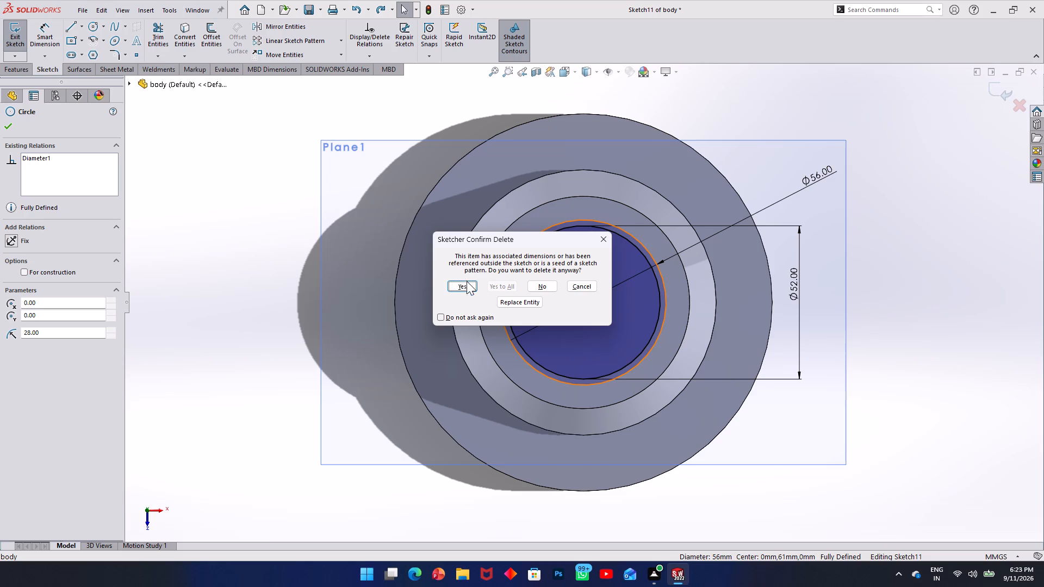
click(471, 282)
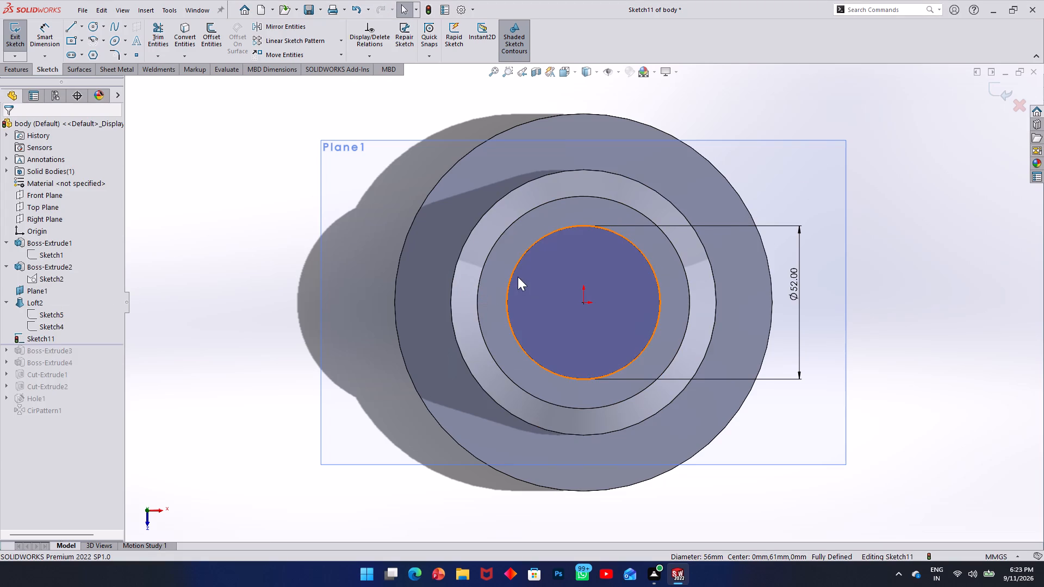
Set the remaining loft-top circle's diameter to 48 mm and exit the sketch.
double_click(803, 291)
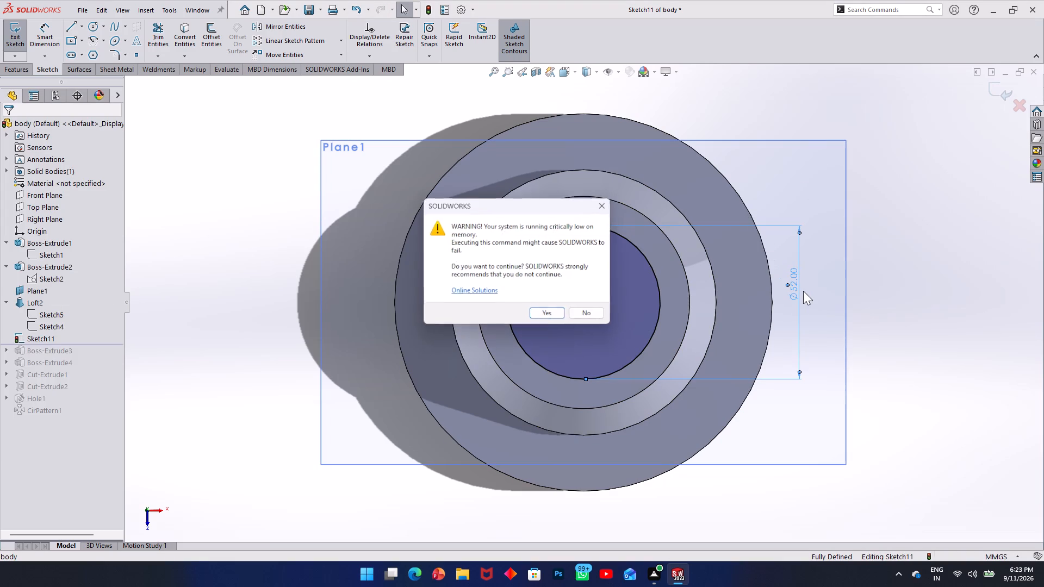
text(48)
key(Return)
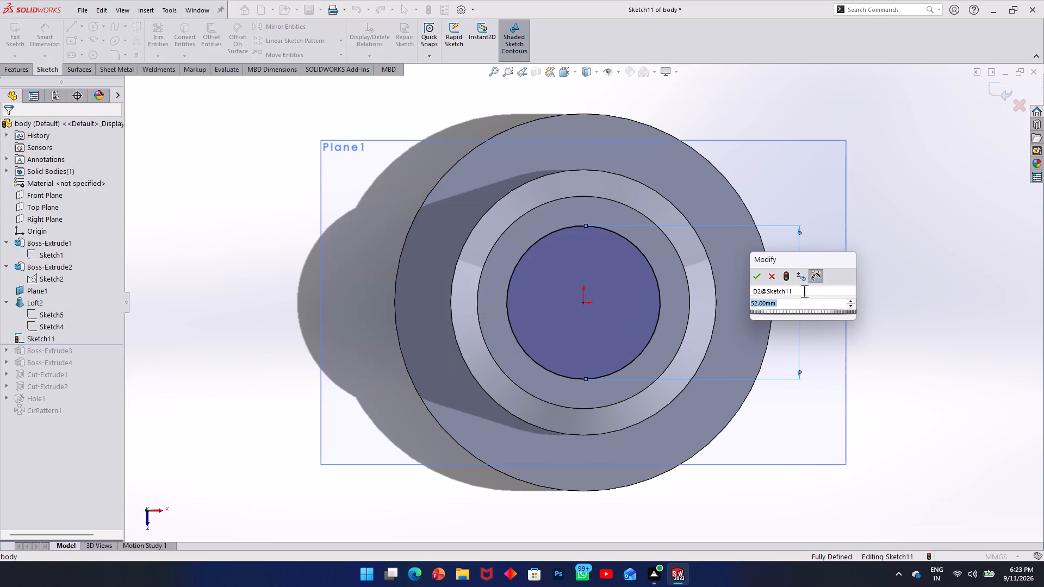
click(800, 306)
drag(800, 304, 742, 305)
text(48)
key(Return)
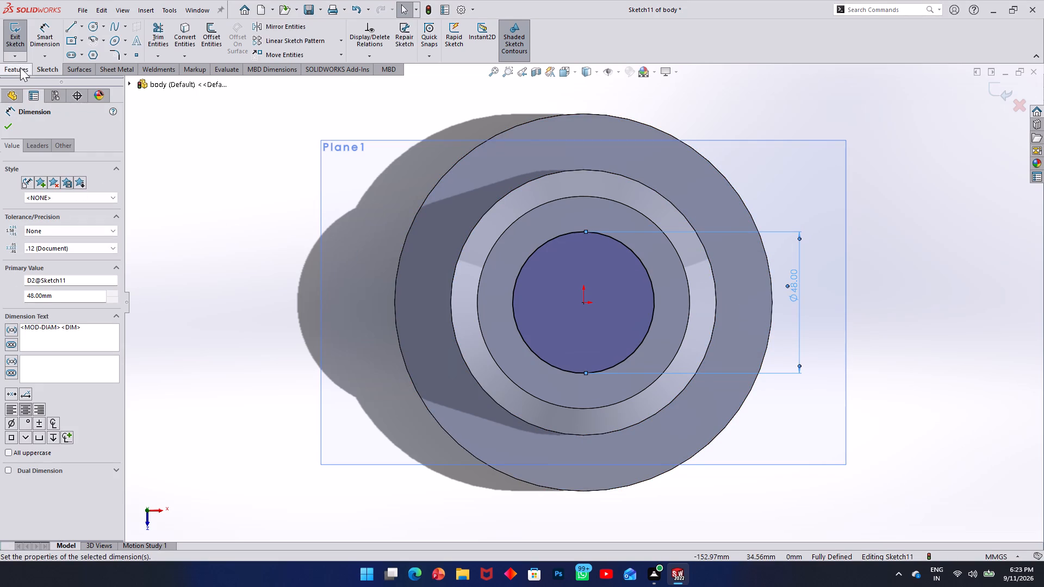
click(17, 43)
Extrude the 48 mm circle on the loft's top as a blind boss 2 mm deep.
click(18, 68)
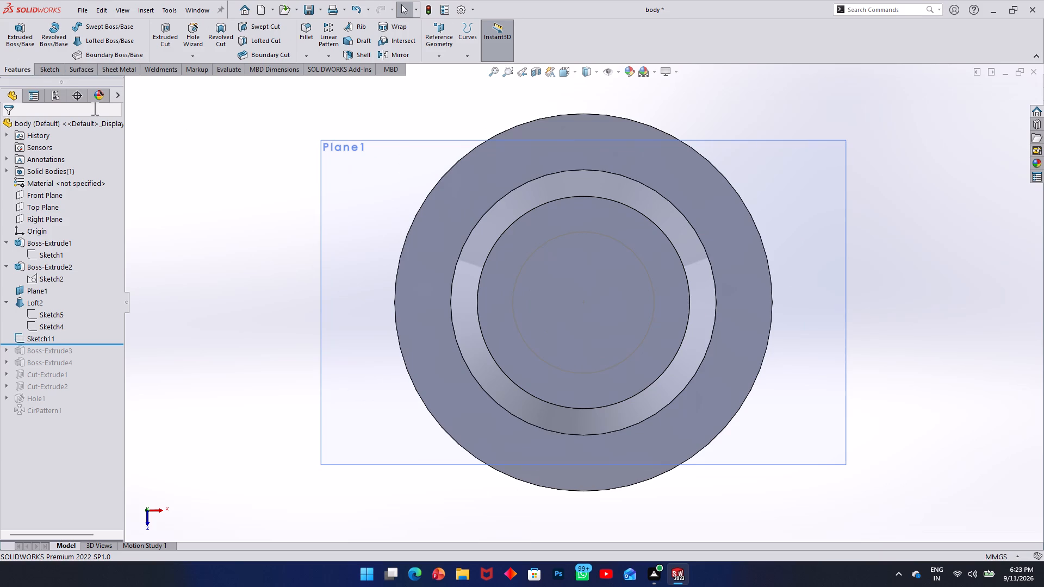
click(11, 45)
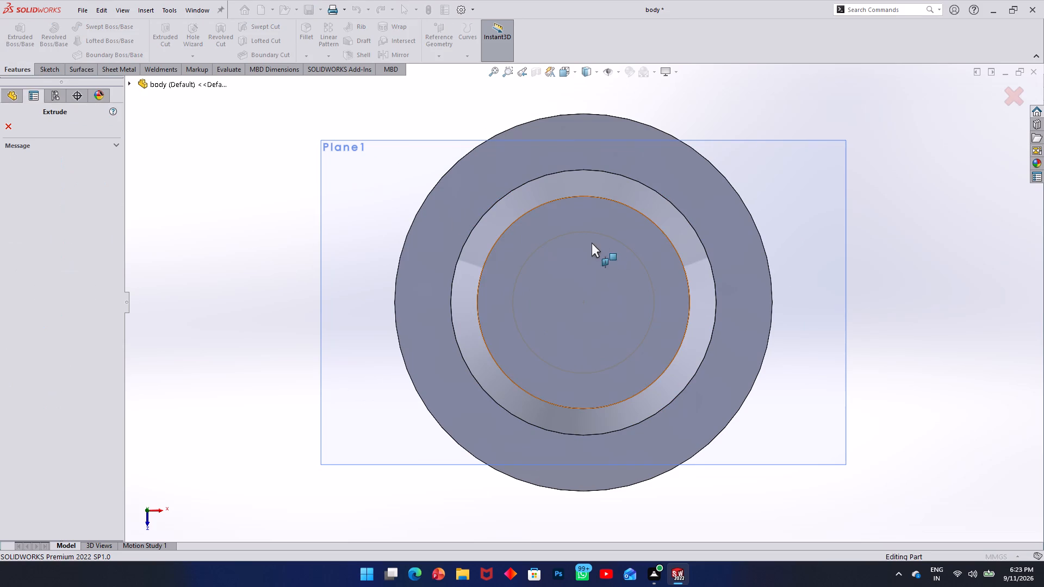
click(580, 234)
middle_drag(400, 177, 397, 102)
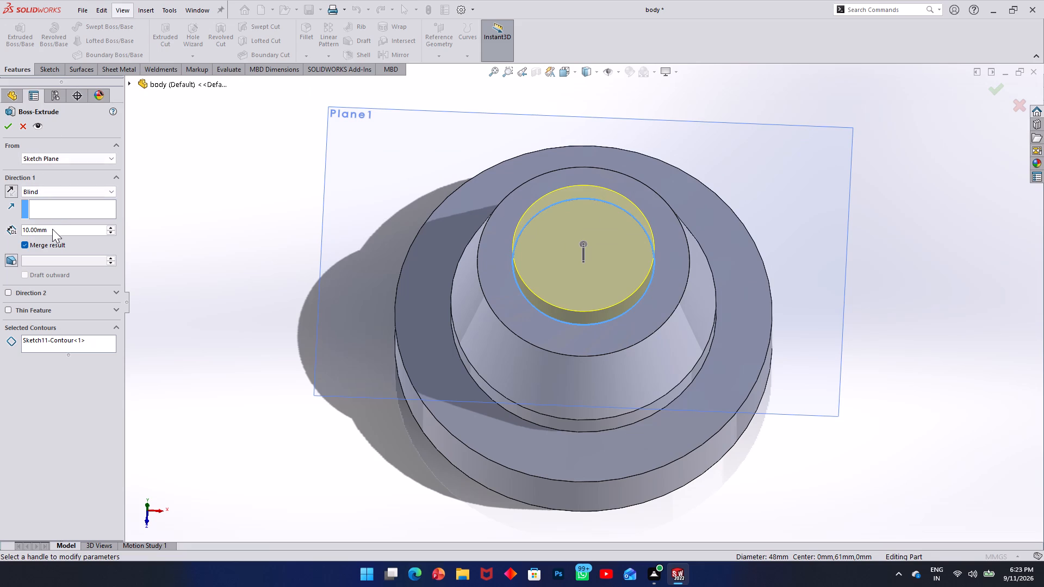
drag(51, 233, 3, 234)
key(2)
key(Return)
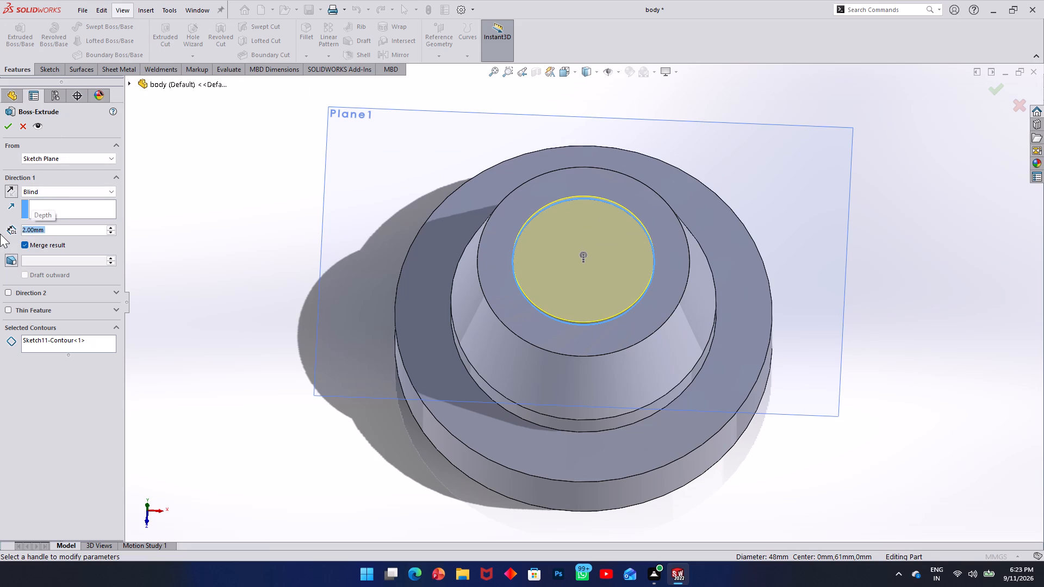
click(7, 126)
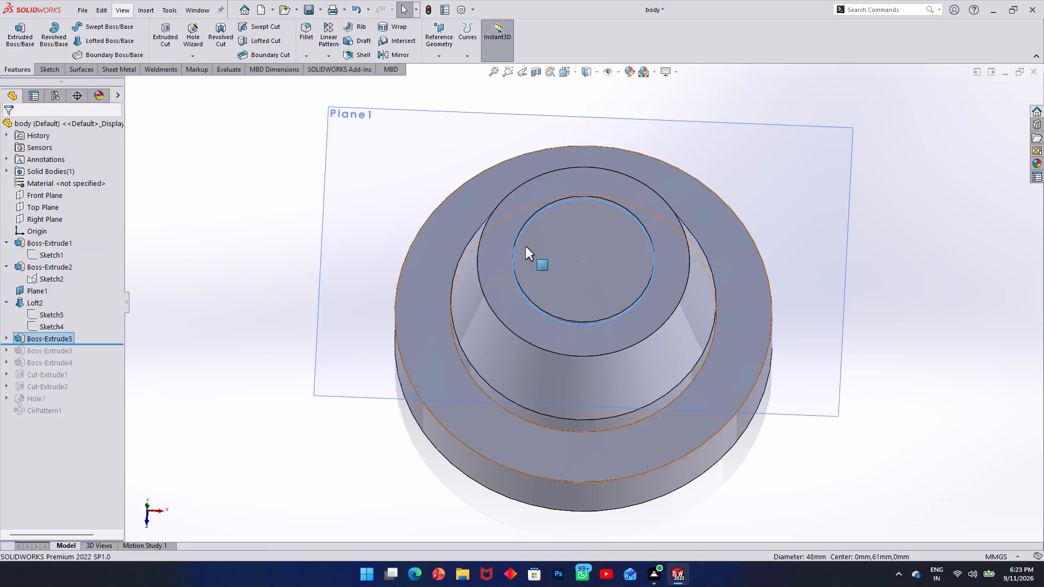
Start a sketch on the new boss's top face and draw two origin-centred circles with radii of 24 mm and about 30 mm.
click(542, 247)
click(47, 65)
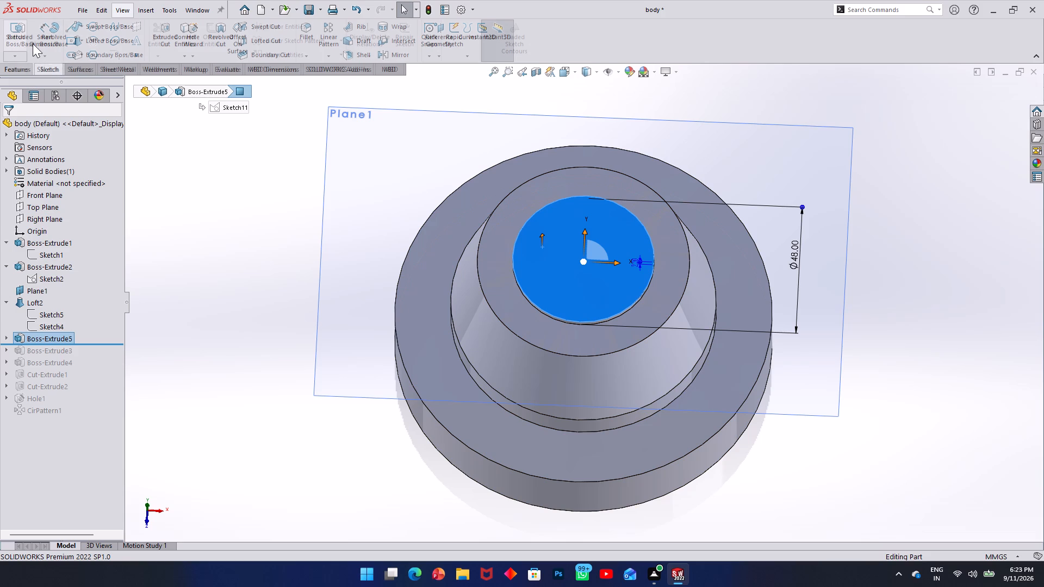
click(22, 34)
click(94, 27)
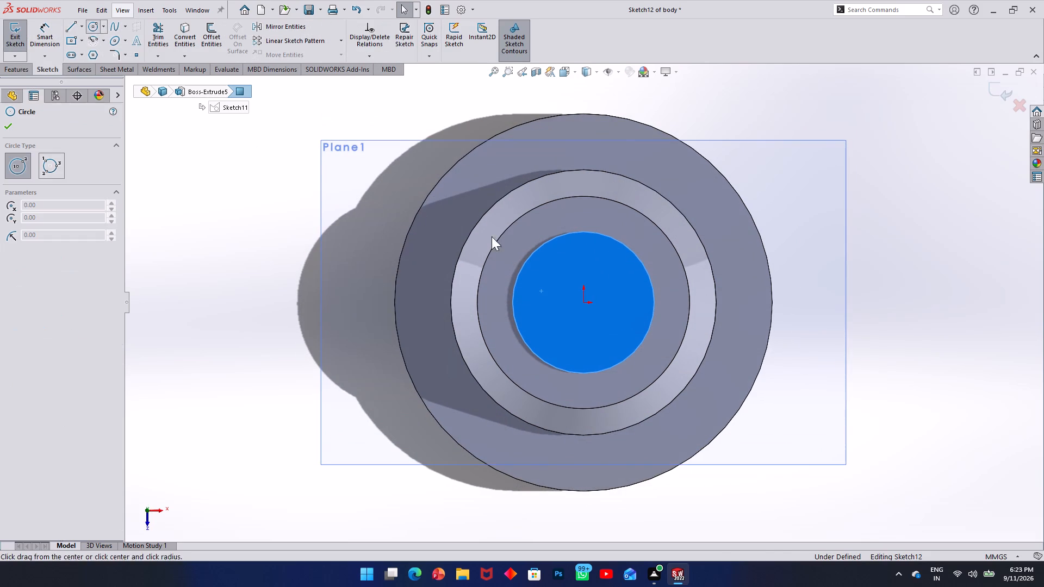
click(583, 304)
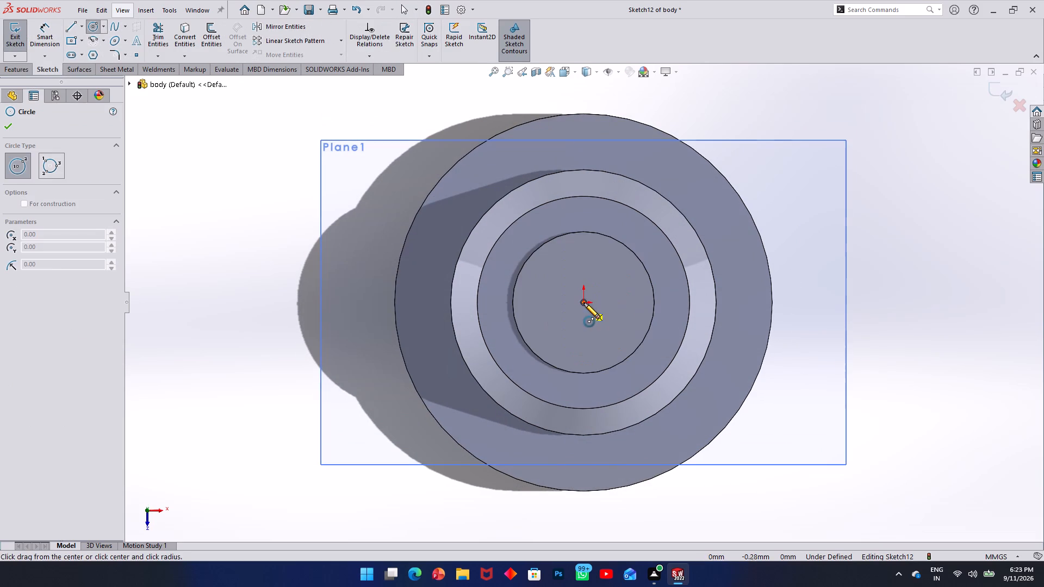
click(652, 295)
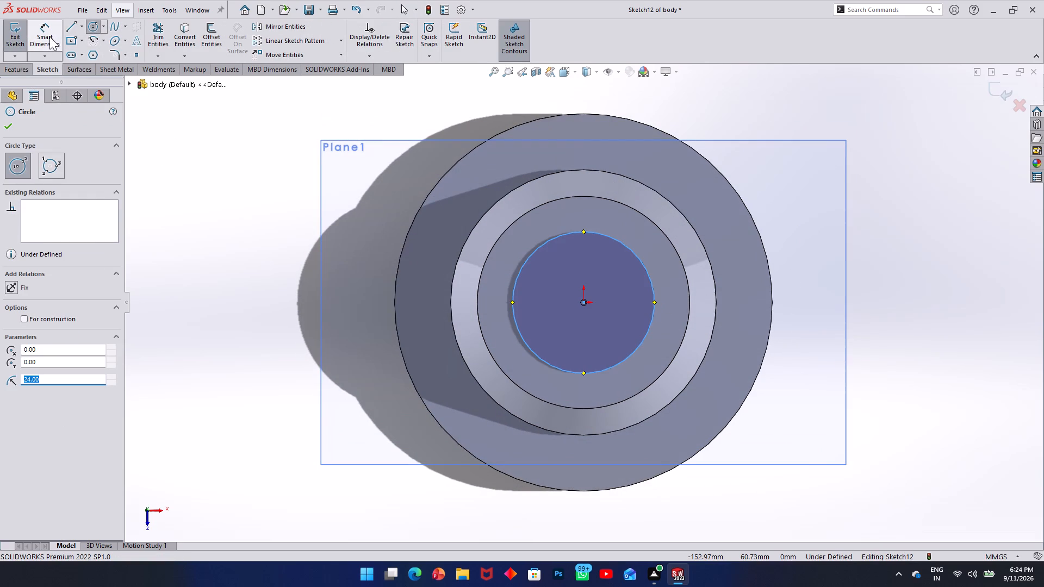
click(584, 302)
click(672, 317)
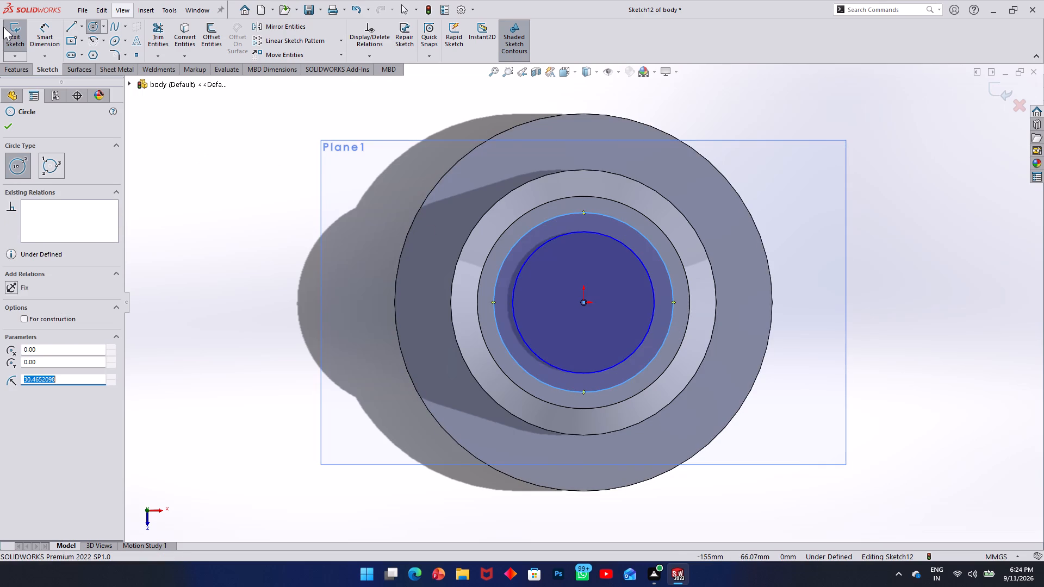
Dimension the inner circle to 52 mm and the outer circle to 56 mm in diameter, then exit the sketch.
click(39, 28)
click(631, 251)
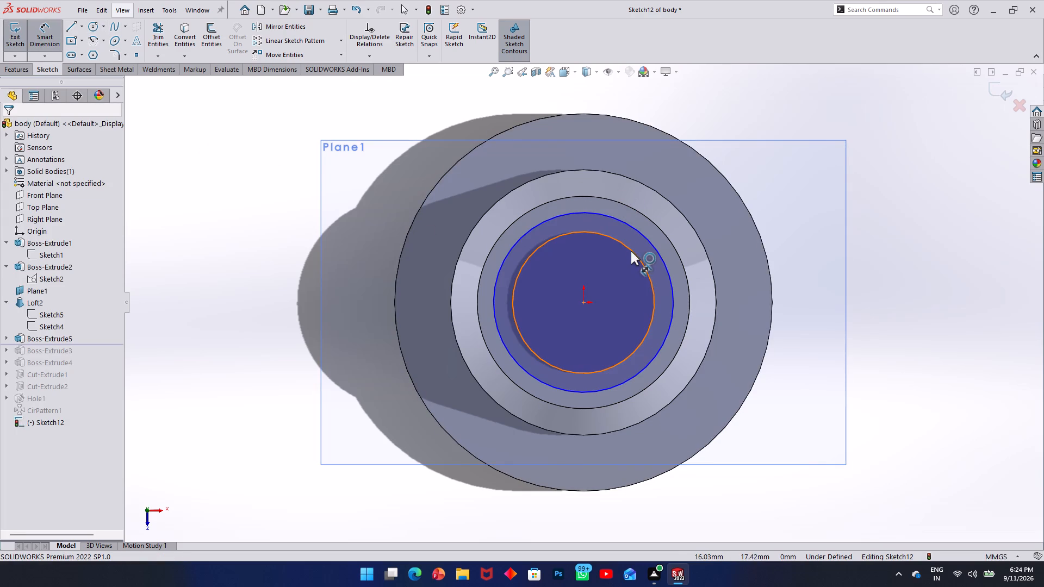
click(776, 184)
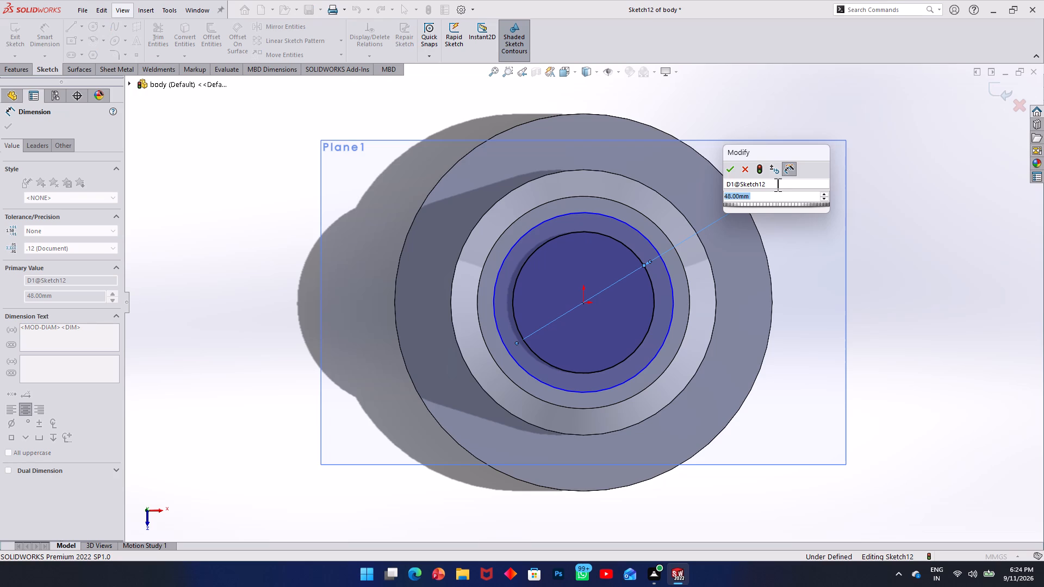
text(52)
key(Return)
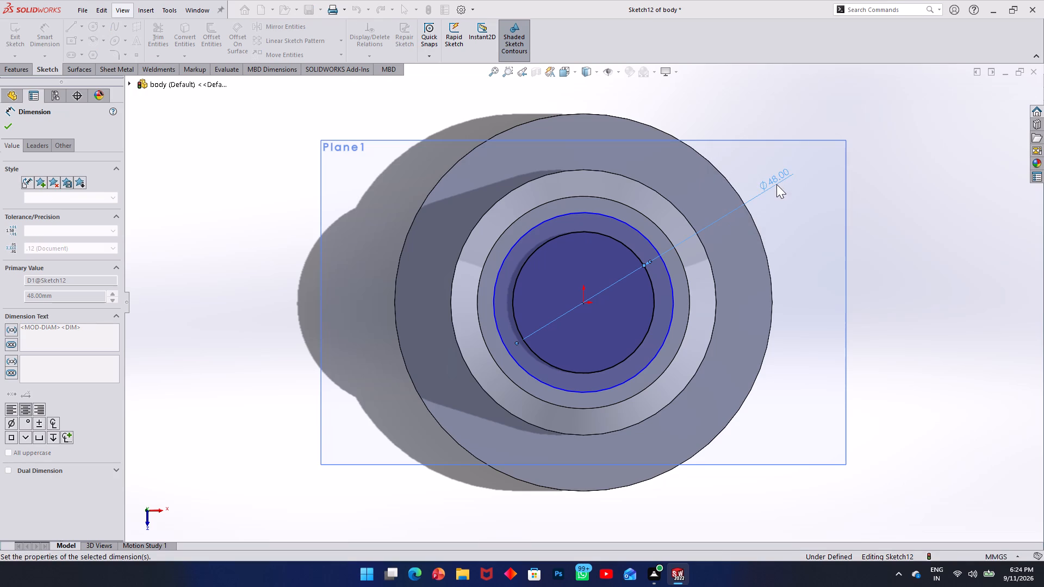
click(666, 266)
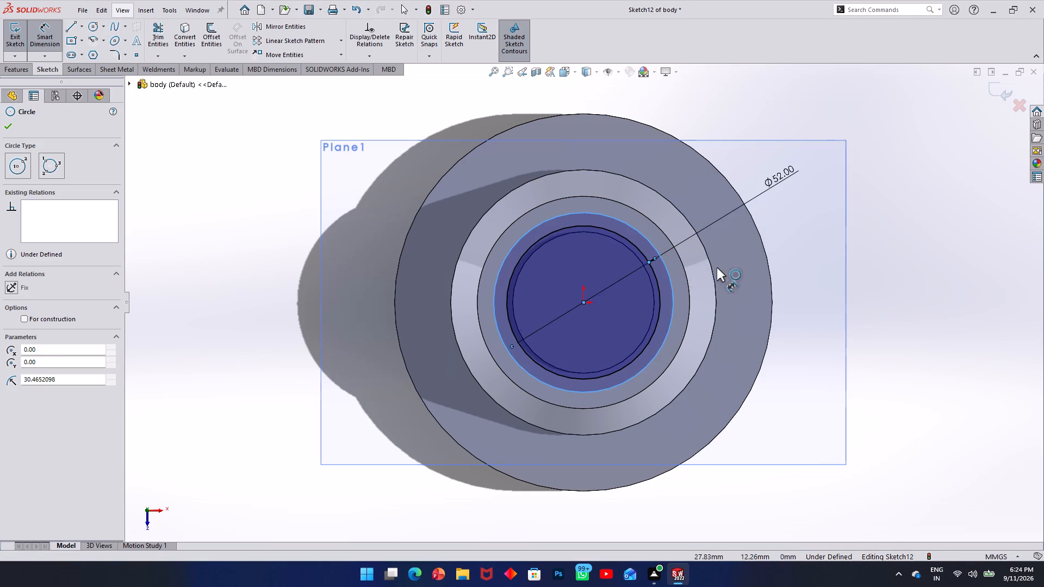
click(791, 265)
text(56)
key(Return)
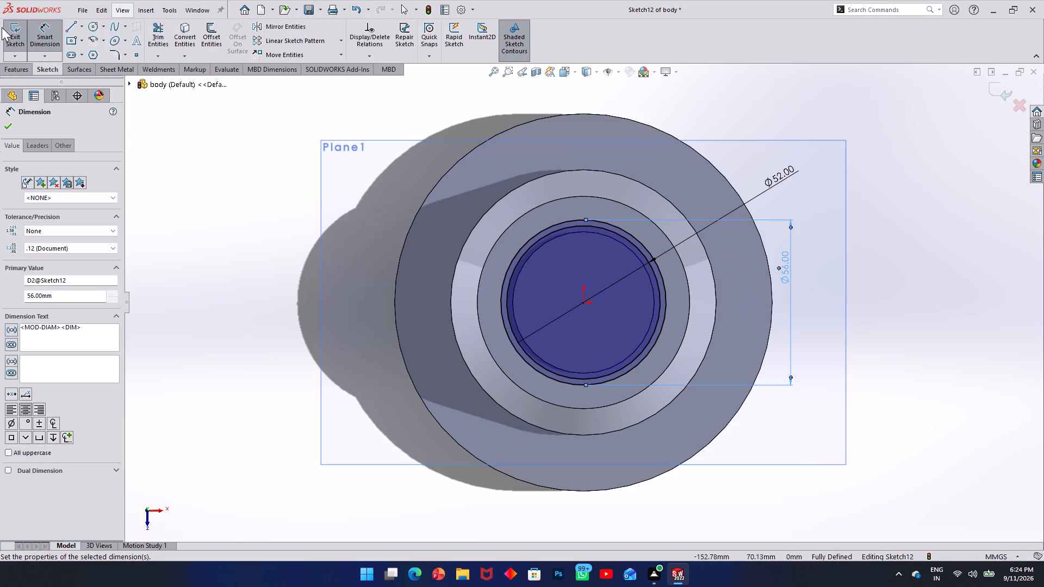
click(8, 31)
click(21, 70)
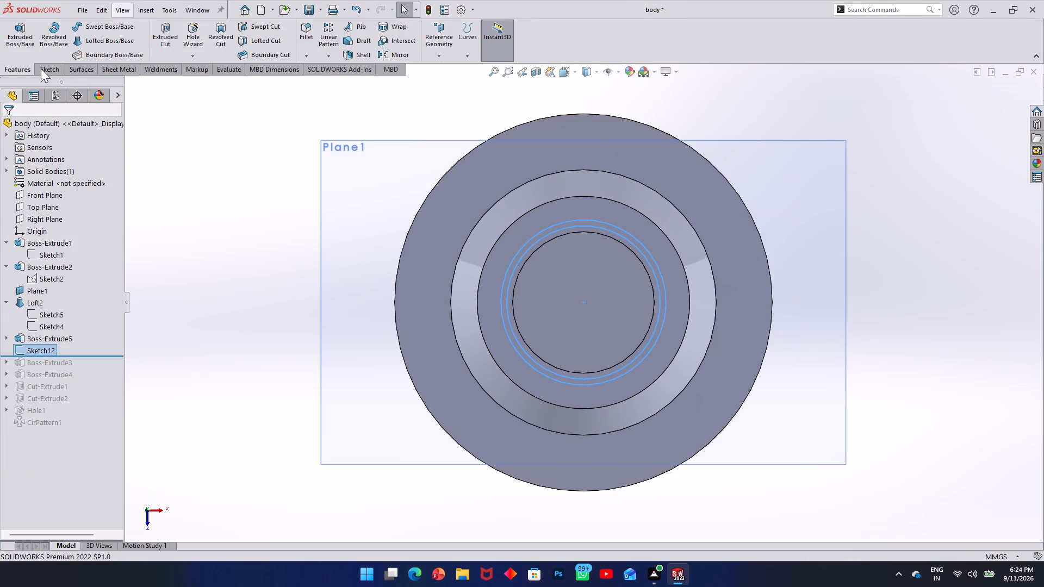
Extrude the 52 mm and 56 mm ring sketch as a blind boss 22 mm high, merged with the body.
click(28, 34)
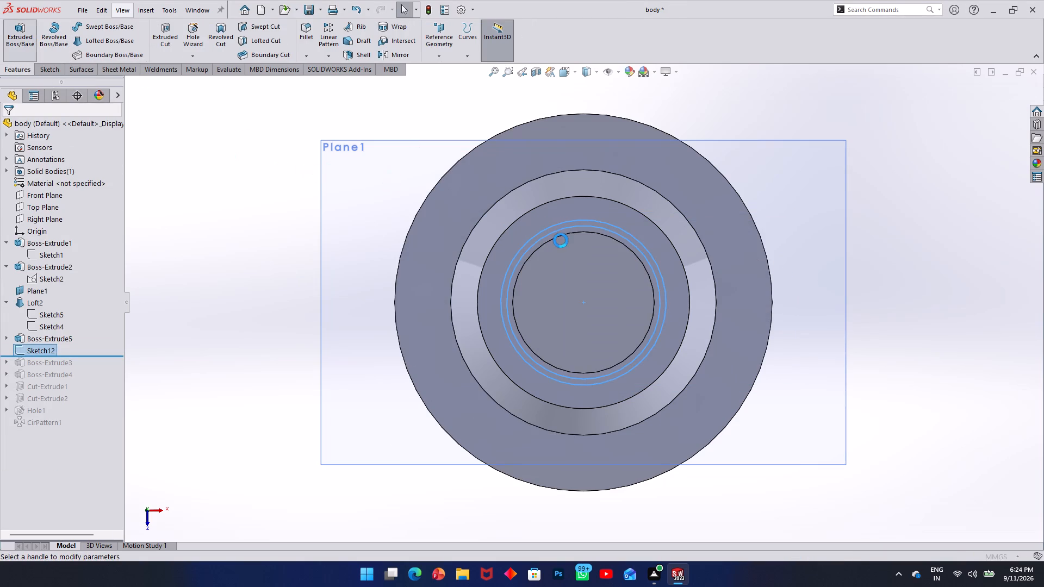
middle_drag(473, 198, 409, 78)
scroll(466, 195, up, 1)
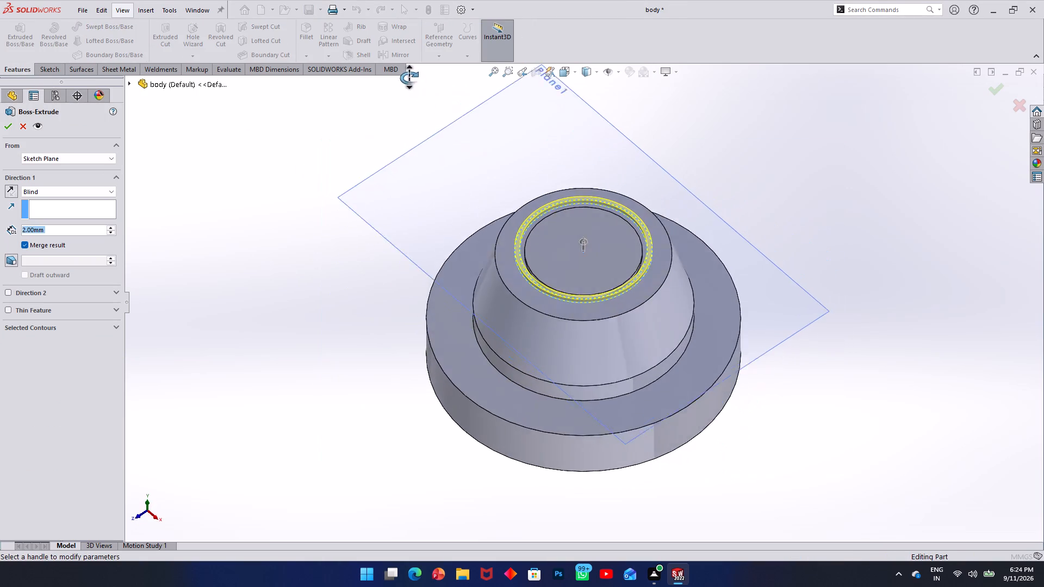
middle_drag(409, 78, 408, 76)
scroll(408, 76, up, 1)
drag(56, 228, 0, 230)
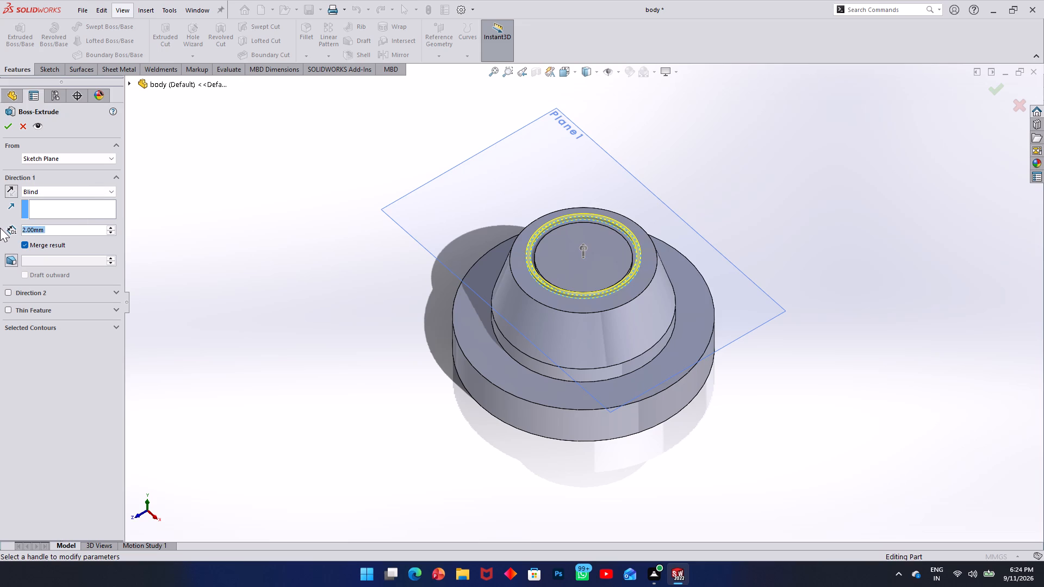
text(22)
key(Return)
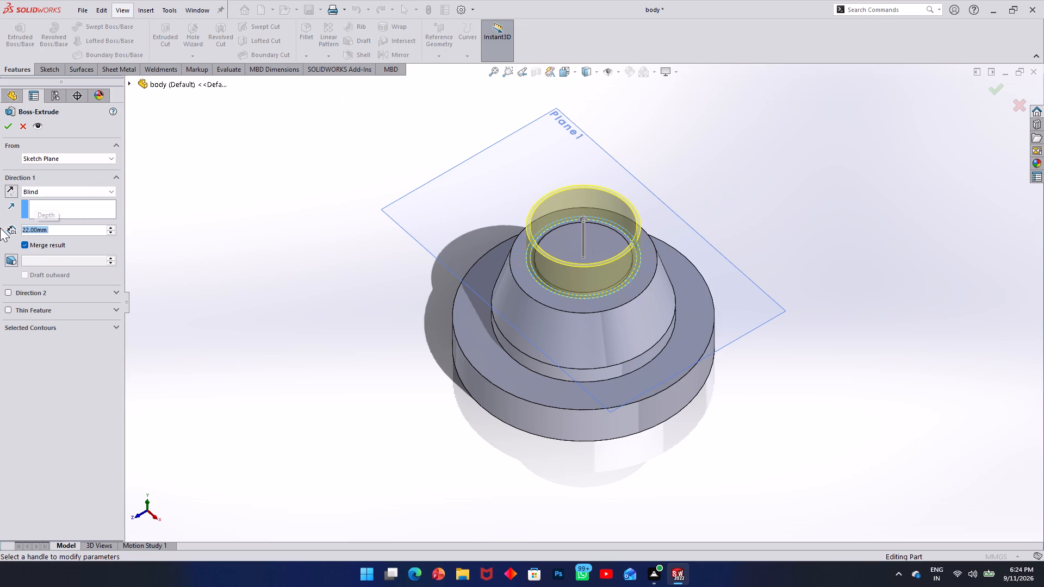
click(8, 122)
click(285, 190)
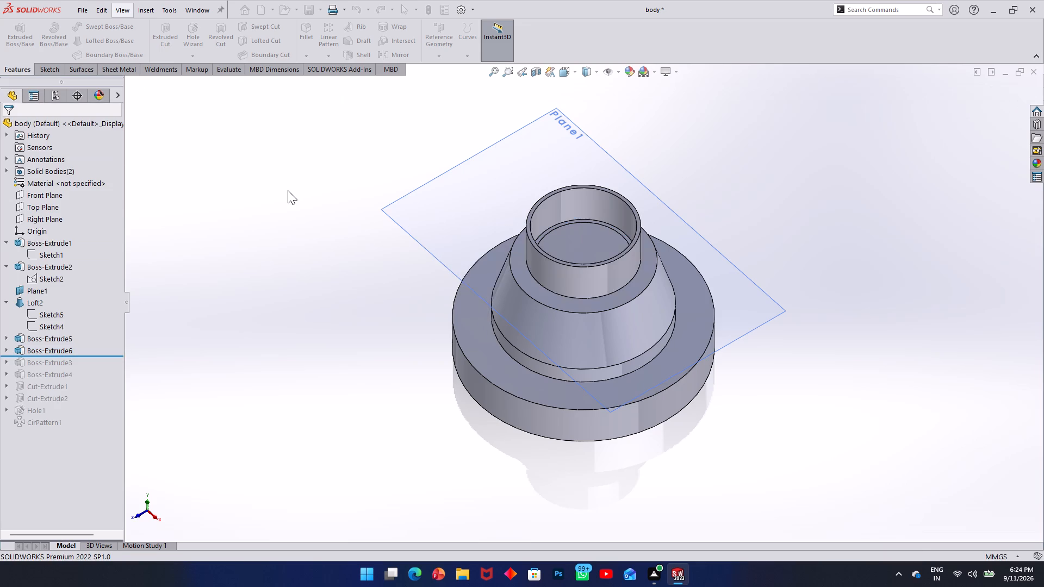
Start a sketch on the base's bottom face and draw an origin-centred circle with a radius of about 43 mm.
middle_drag(469, 248, 461, 347)
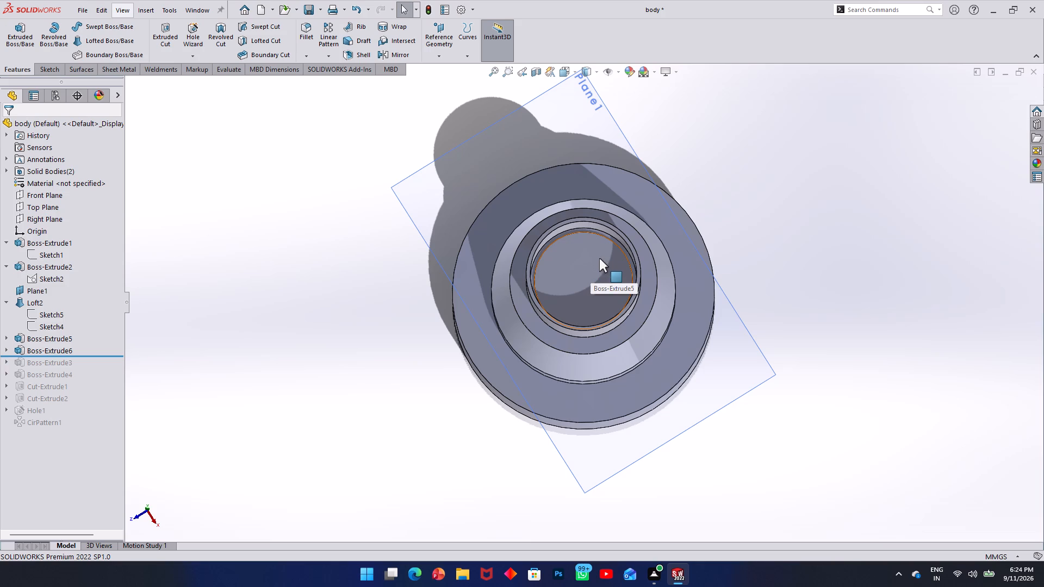
scroll(599, 300, up, 1)
middle_drag(599, 300, 558, 85)
scroll(555, 115, up, 1)
middle_drag(570, 315, 569, 133)
scroll(568, 133, up, 1)
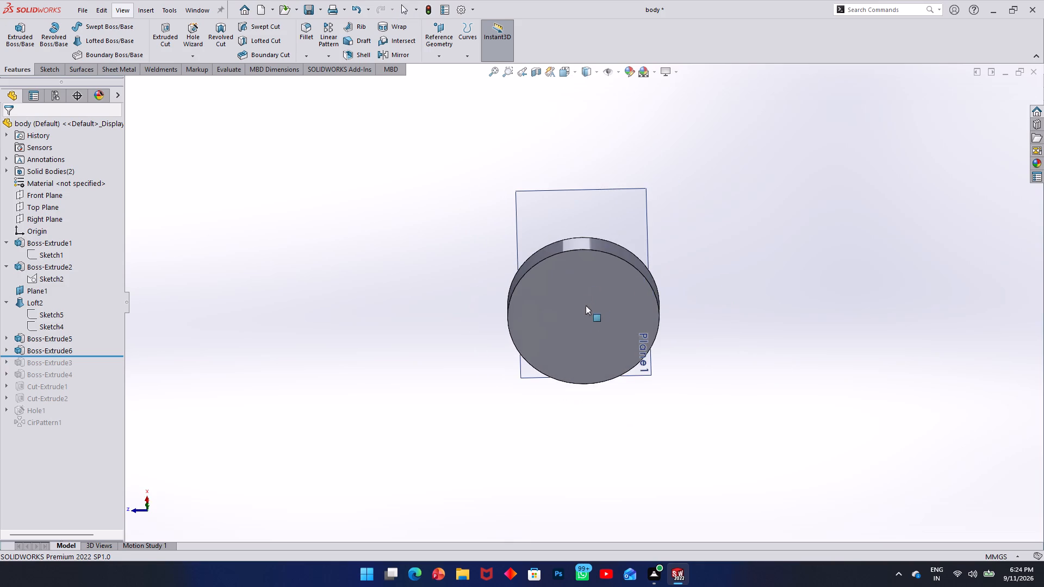
click(586, 305)
click(46, 68)
click(15, 29)
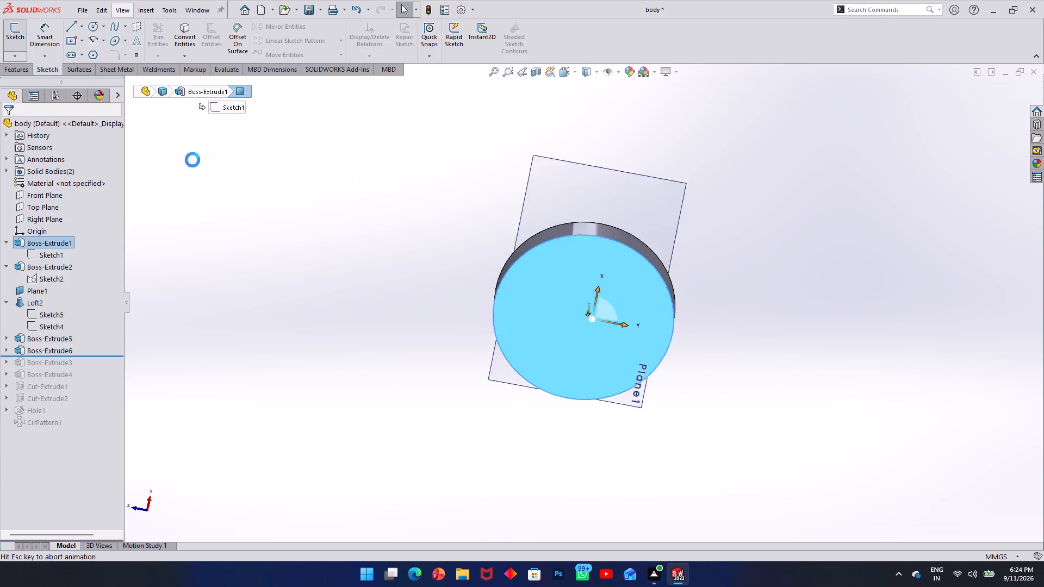
click(89, 23)
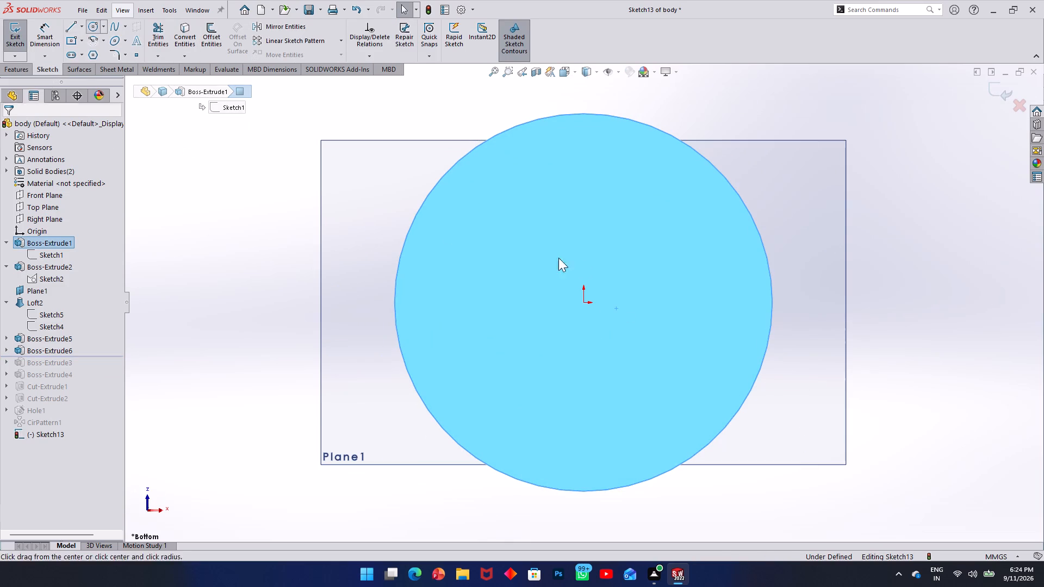
click(583, 302)
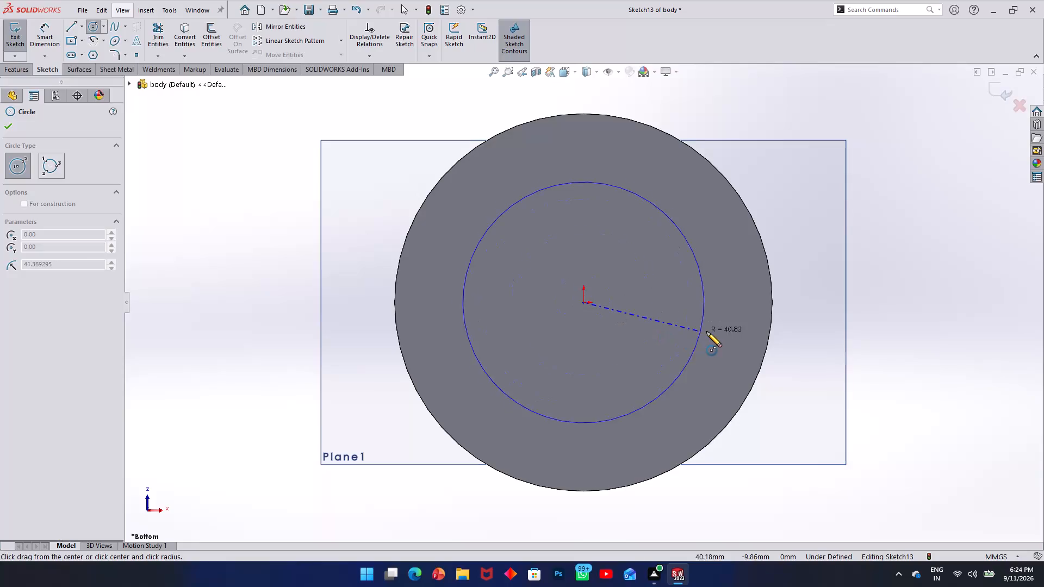
drag(707, 332, 698, 326)
Dimension the bottom-face circle to 62 mm in diameter and exit the sketch.
click(38, 28)
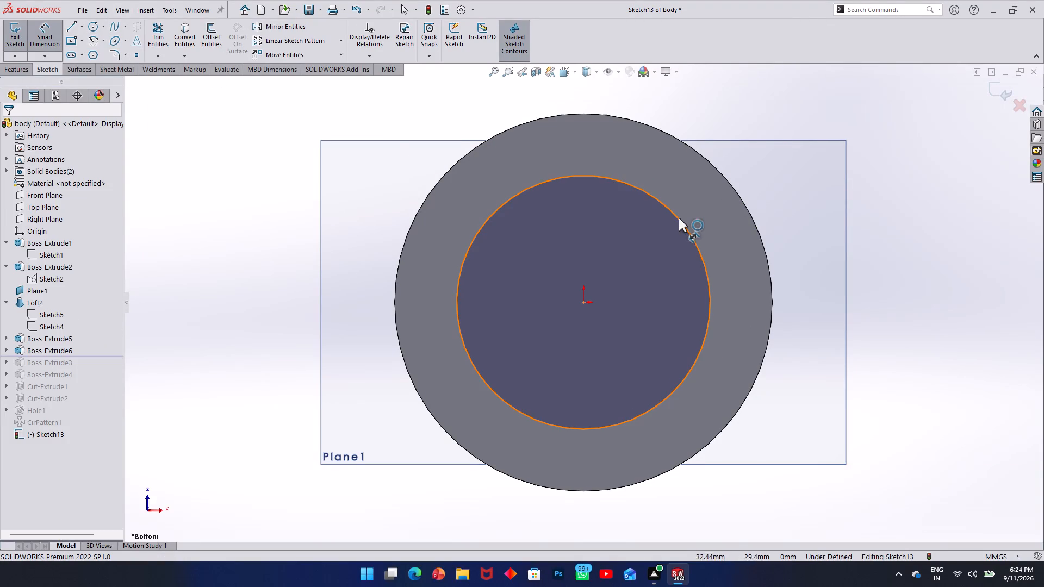
click(678, 219)
click(815, 230)
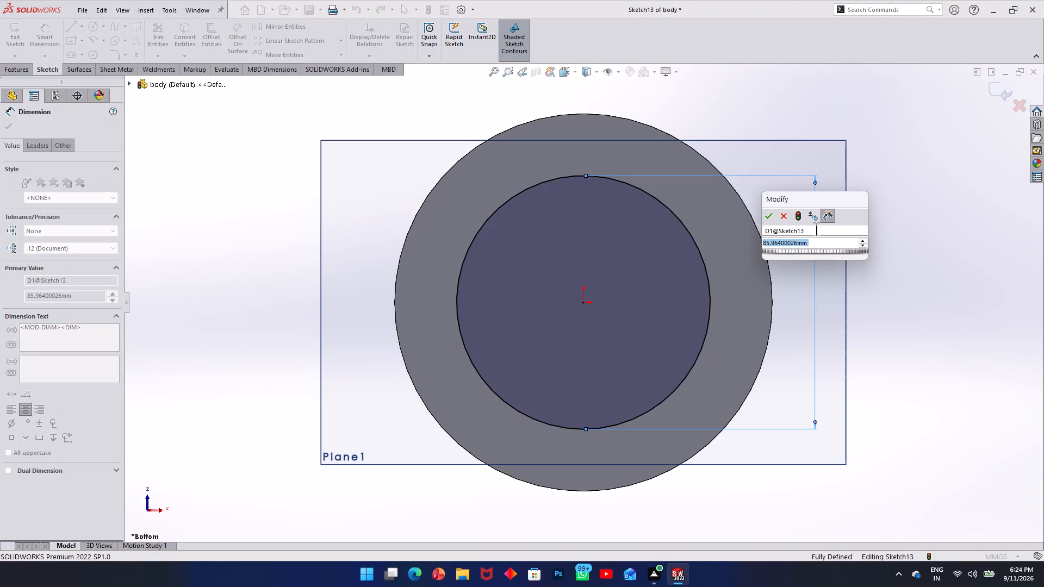
text(62)
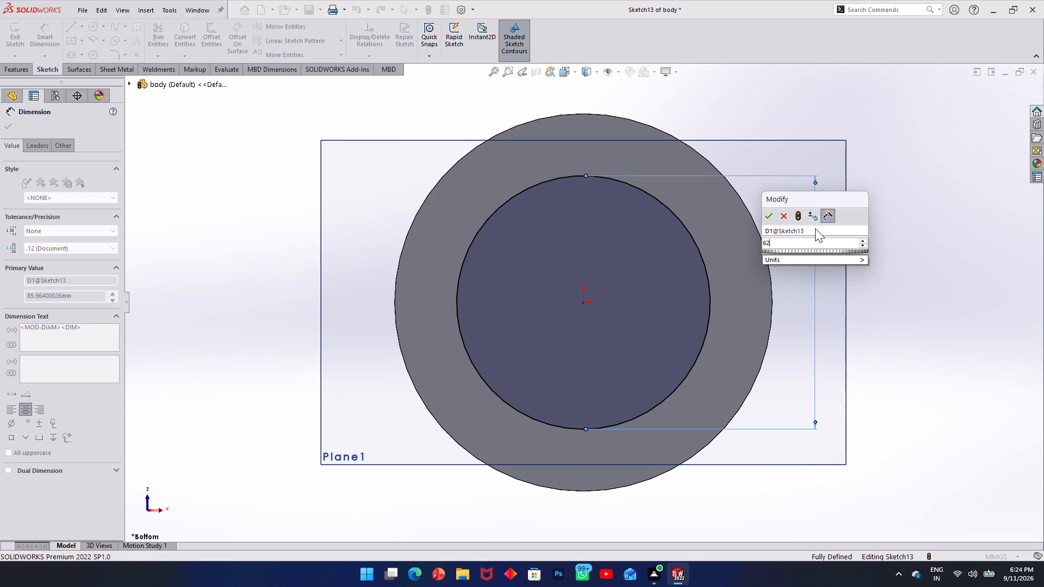
key(Return)
click(13, 122)
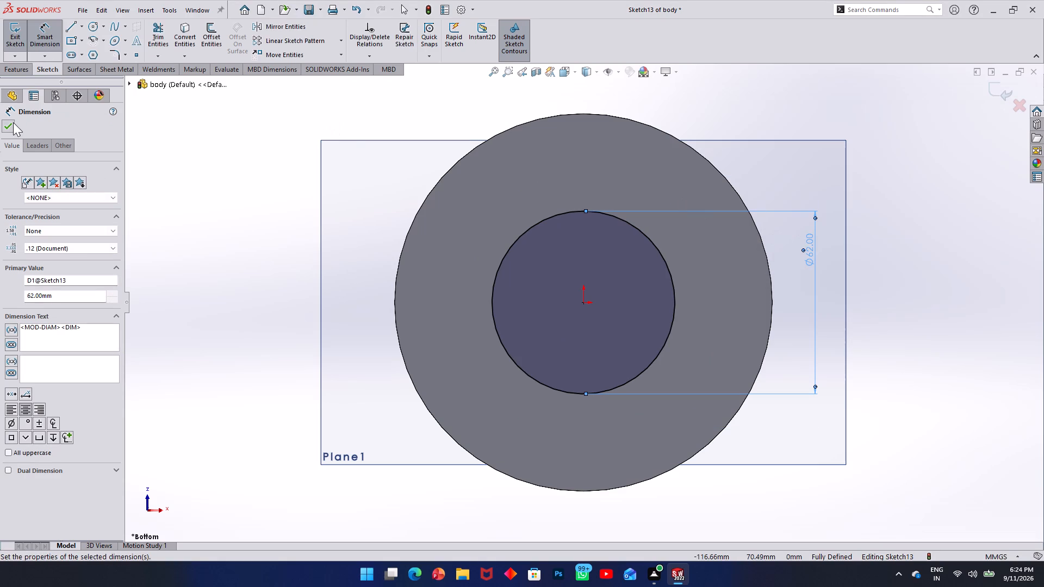
click(11, 25)
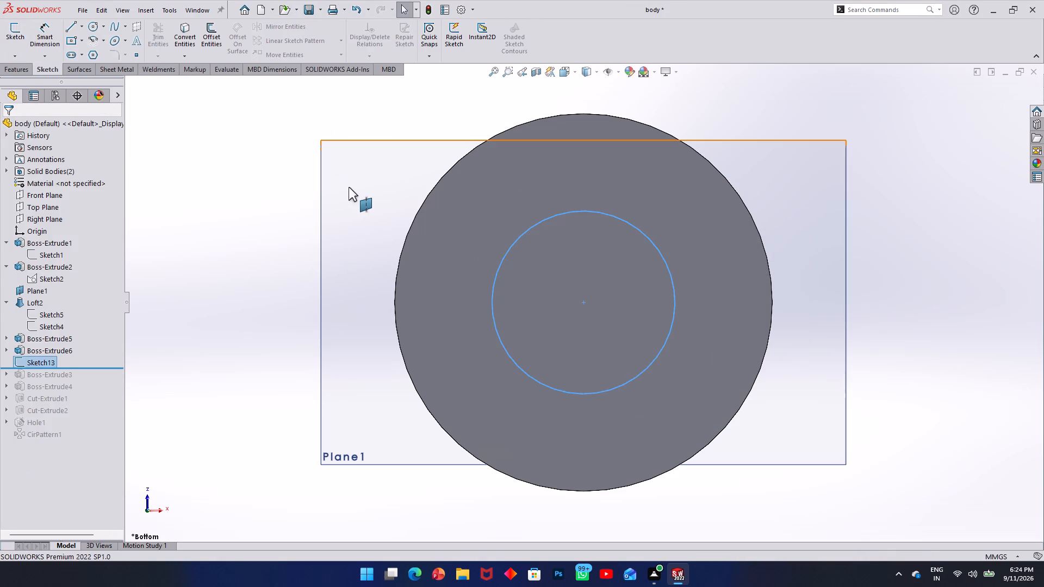
Cut the 62 mm circle into the base's underside as a blind recess 6 mm deep.
click(22, 68)
click(18, 35)
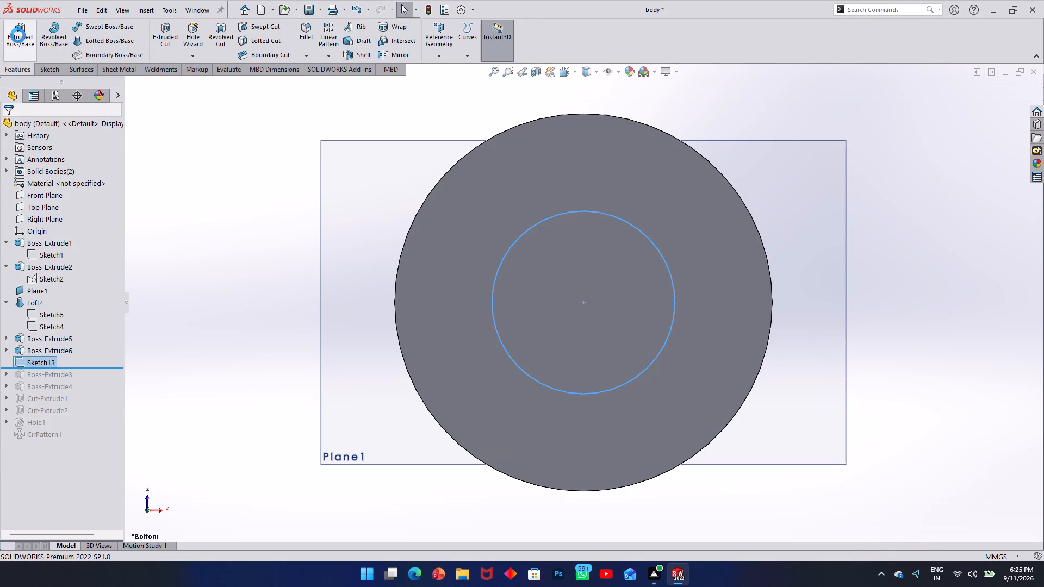
click(27, 124)
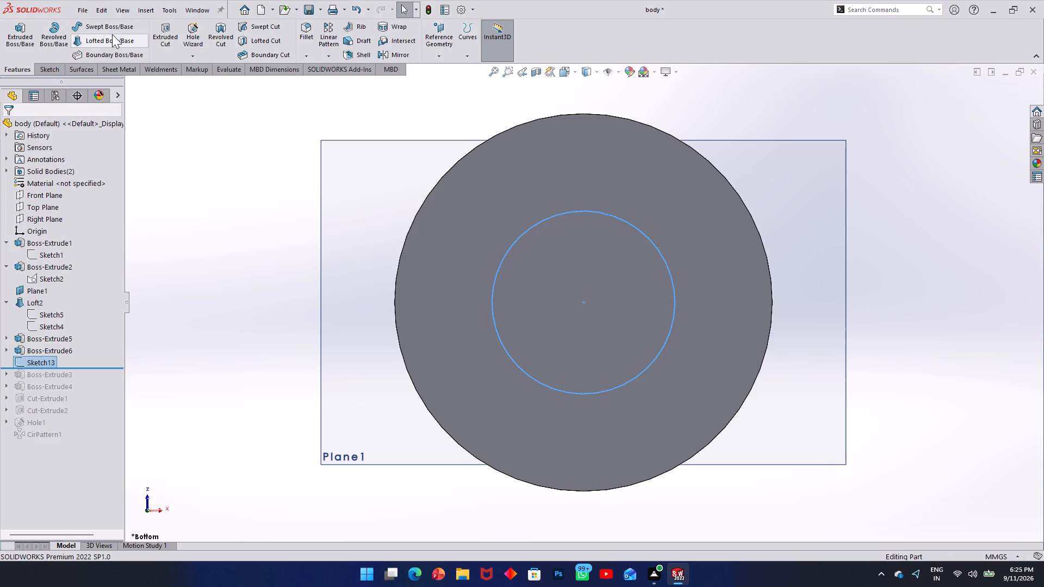
click(161, 28)
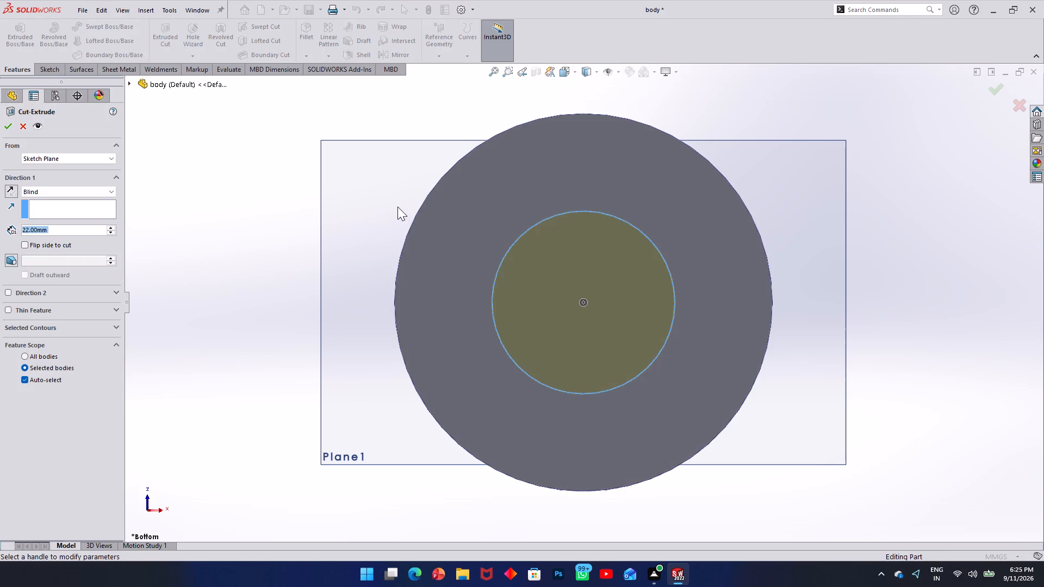
middle_drag(397, 207, 437, 317)
scroll(469, 265, up, 1)
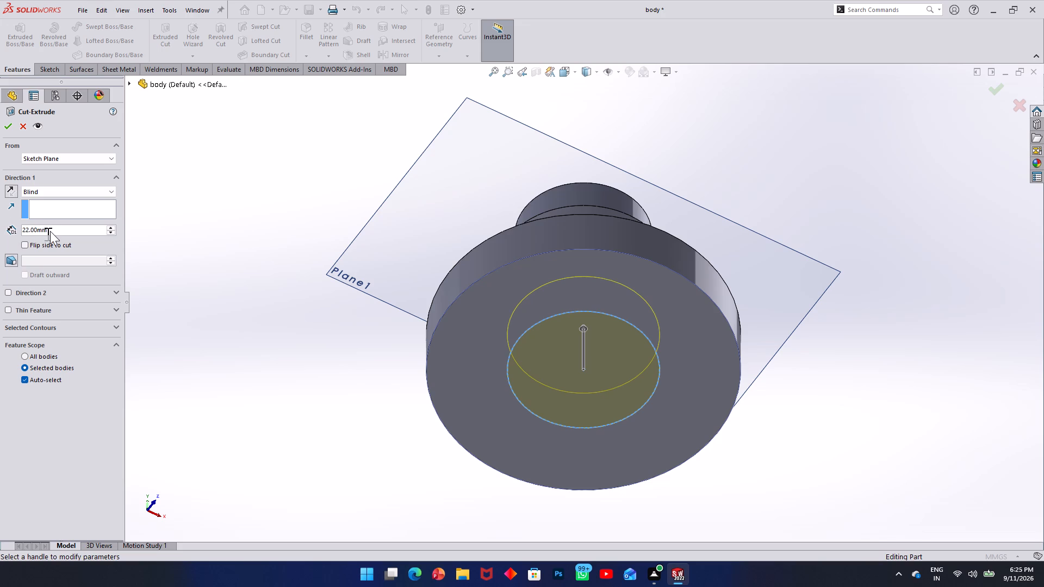
drag(50, 231, 15, 230)
key(6)
key(Return)
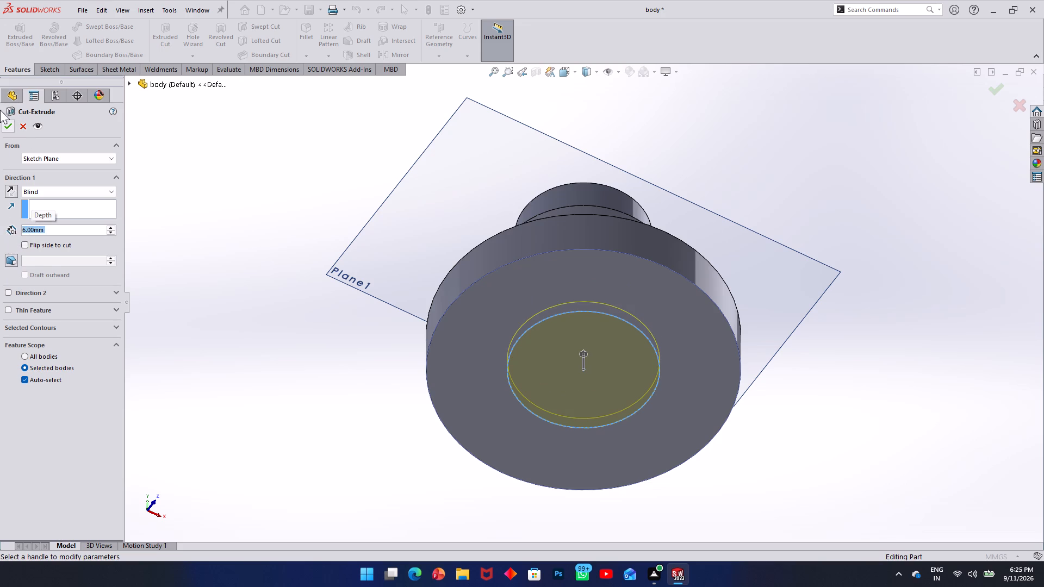
click(8, 126)
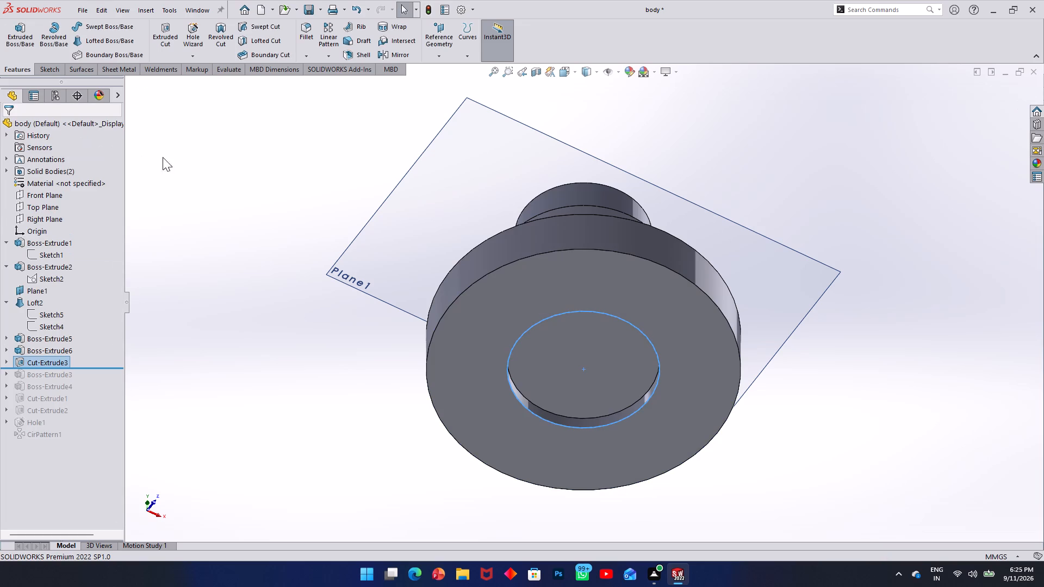
click(303, 195)
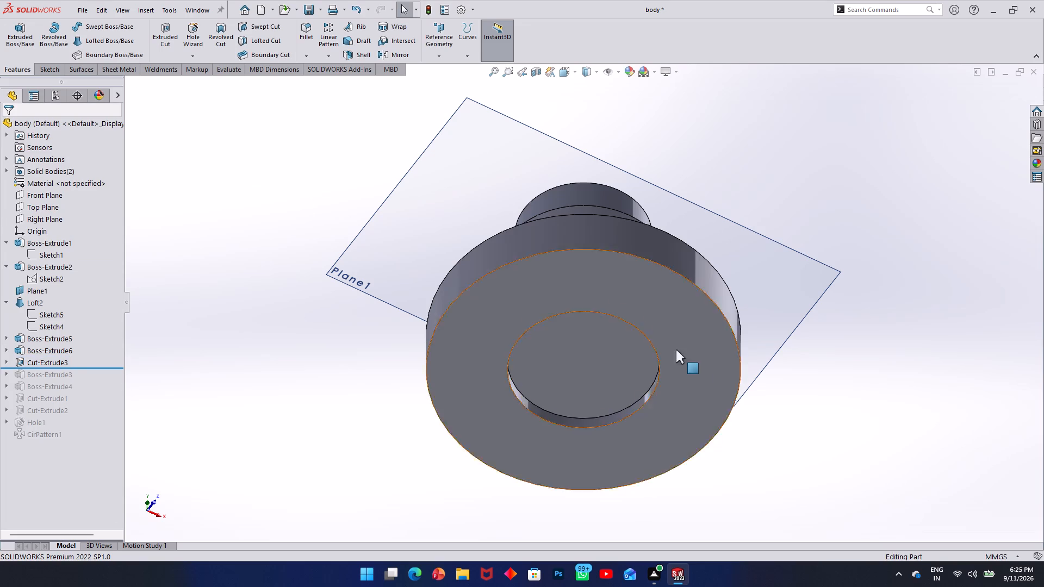
Start a sketch on the recess floor and draw an origin-centred circle with a radius of about 13.5 mm.
middle_drag(693, 364, 617, 245)
click(609, 280)
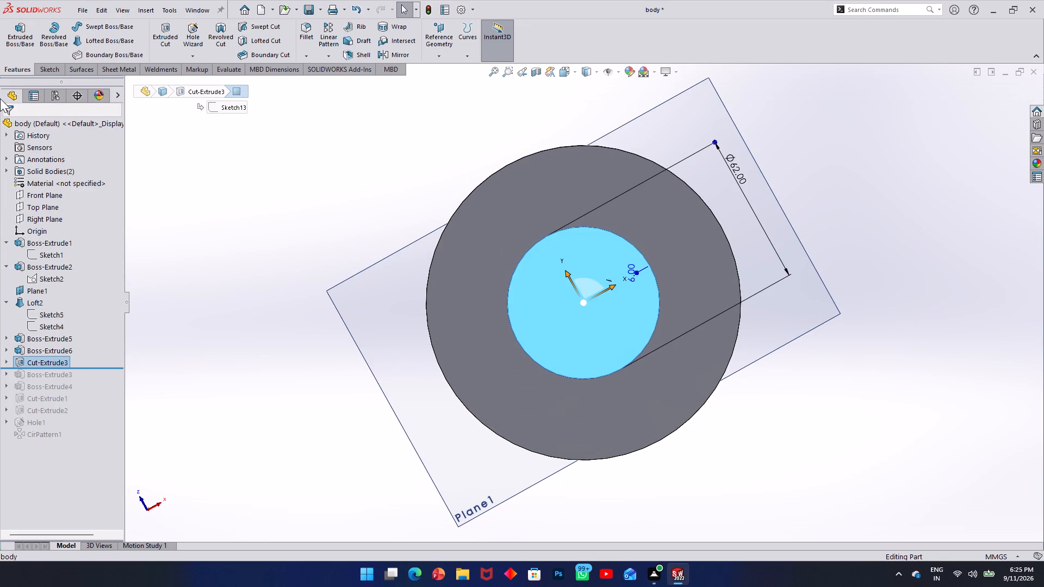
click(41, 66)
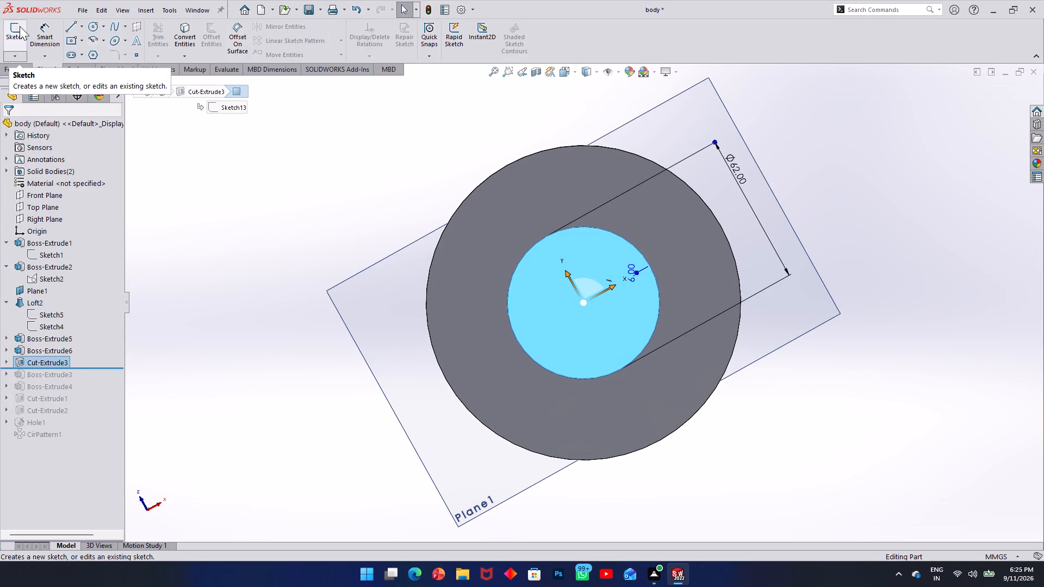
click(18, 26)
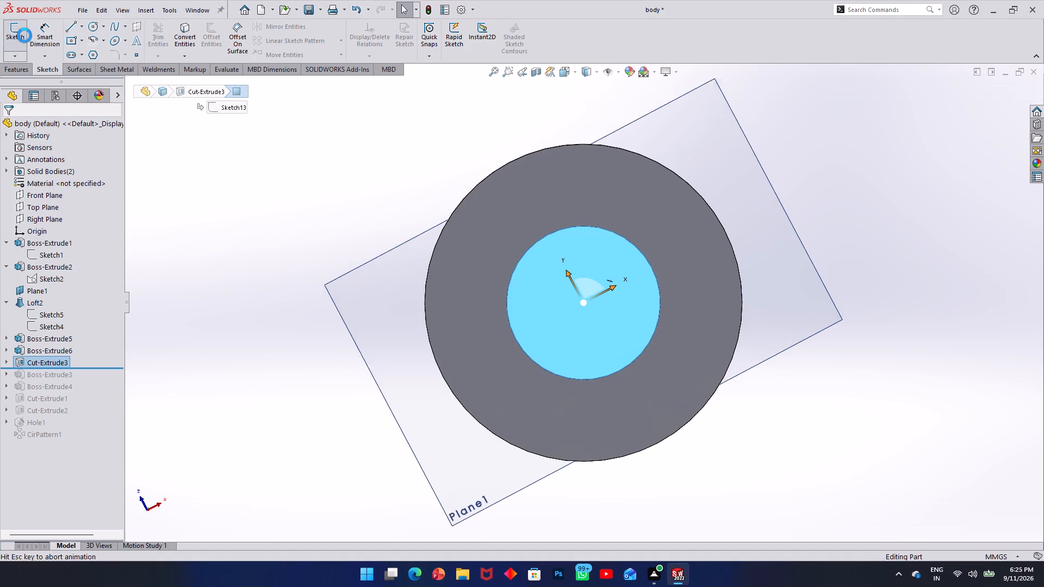
click(93, 27)
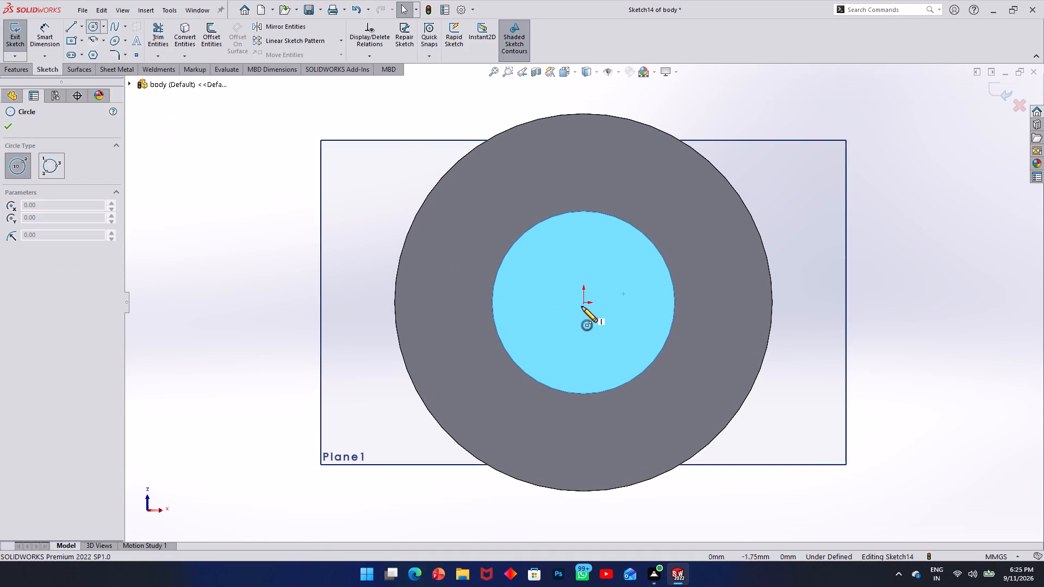
click(583, 302)
click(620, 319)
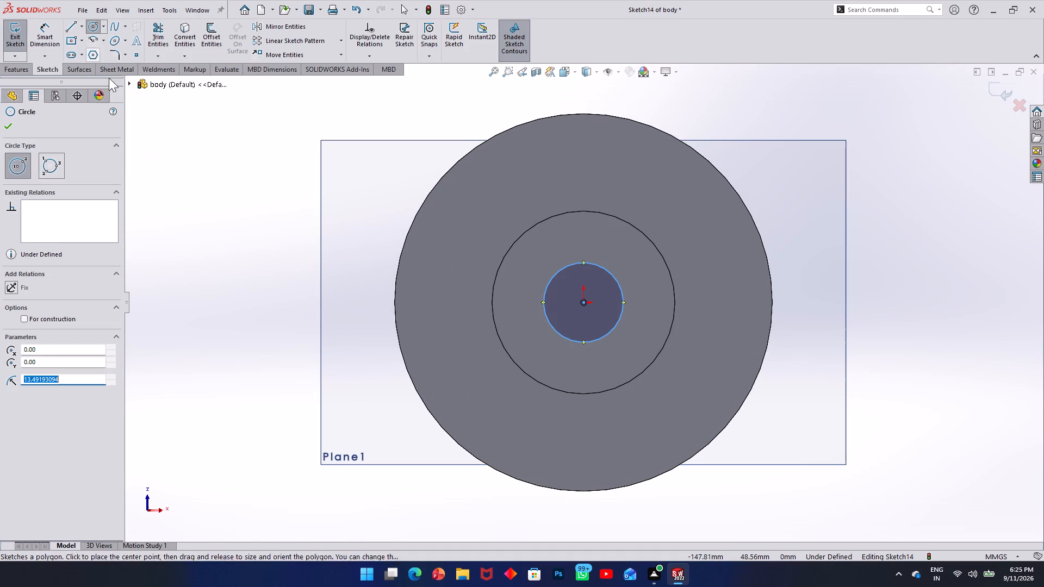
Dimension the recess-floor circle to 26 mm in diameter.
click(52, 34)
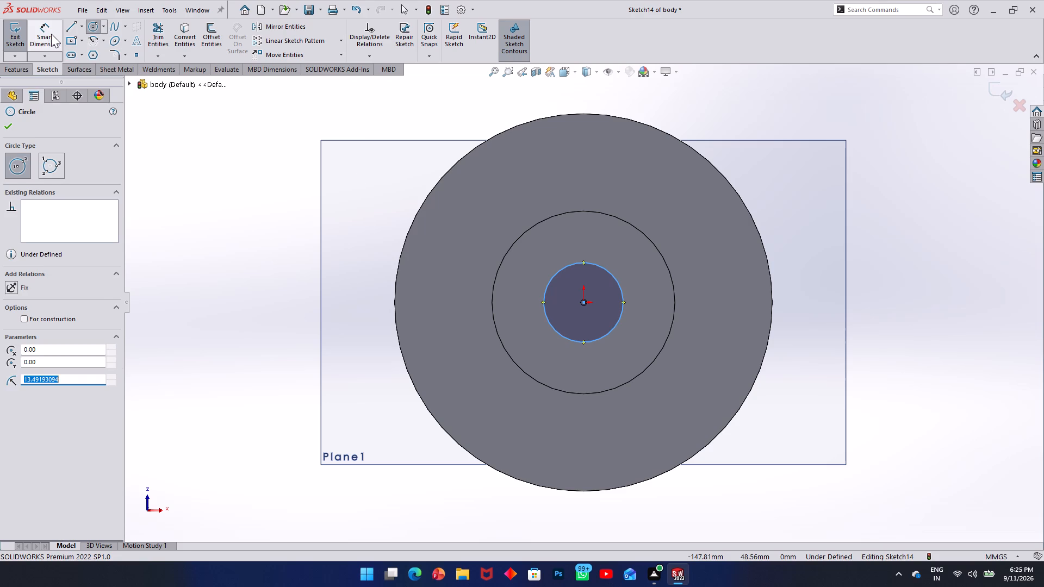
click(613, 277)
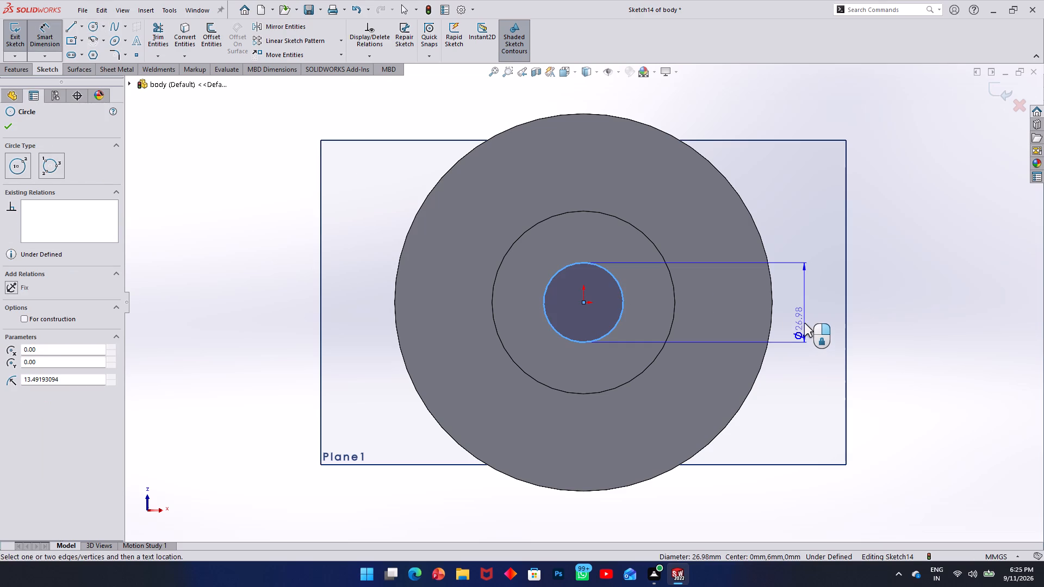
click(804, 322)
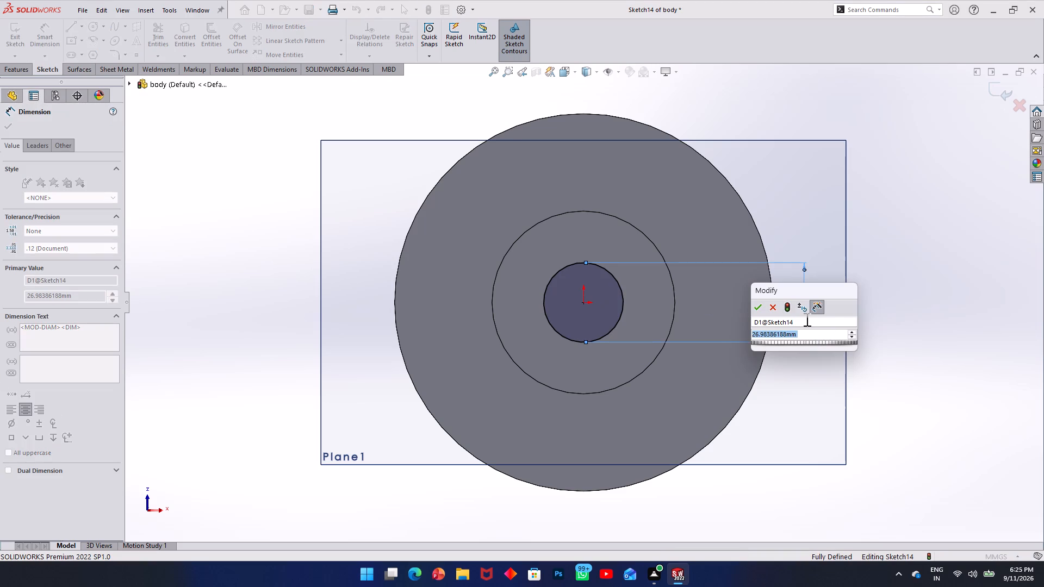
text(26)
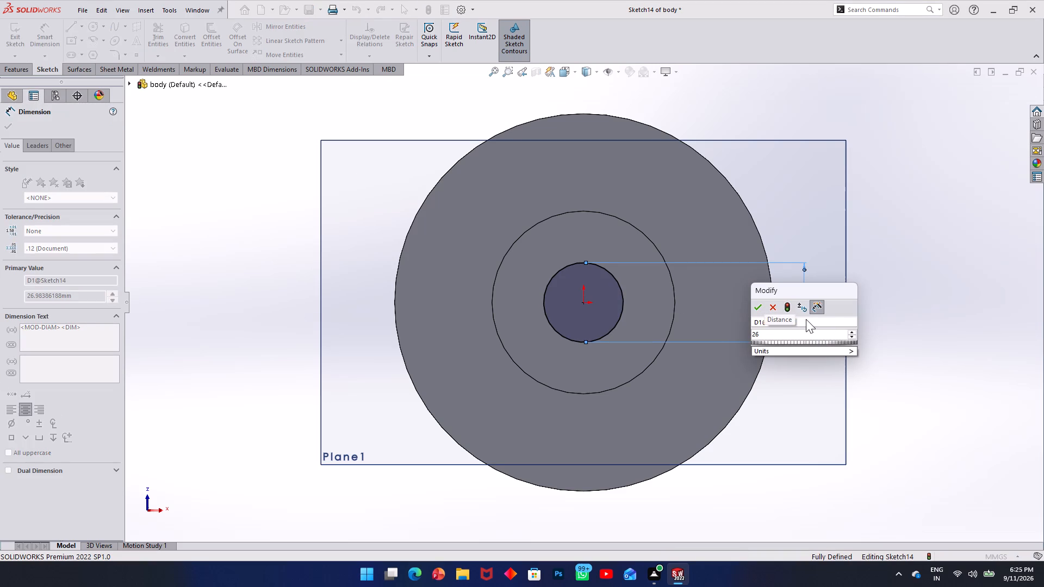
key(Return)
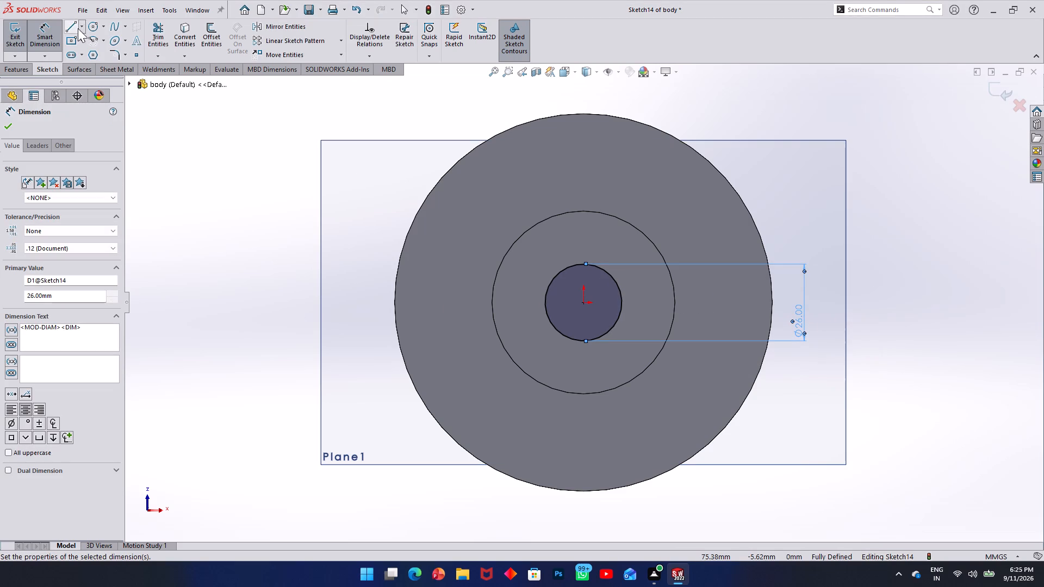
Draw a centre rectangle about 8.3 mm wide and 4.6 mm high, centred on the circle's positive-X quadrant.
click(69, 42)
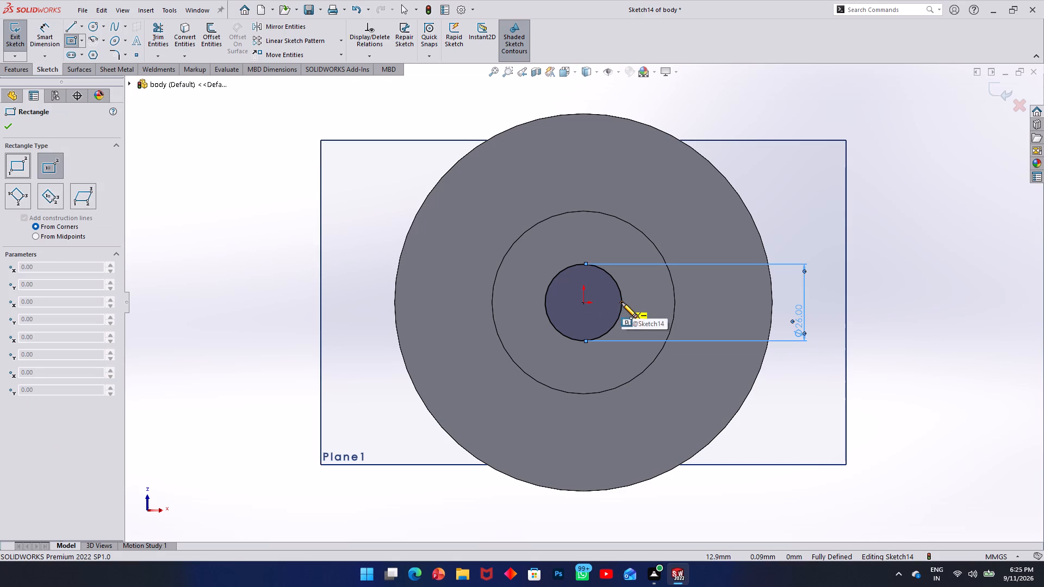
click(622, 302)
click(634, 309)
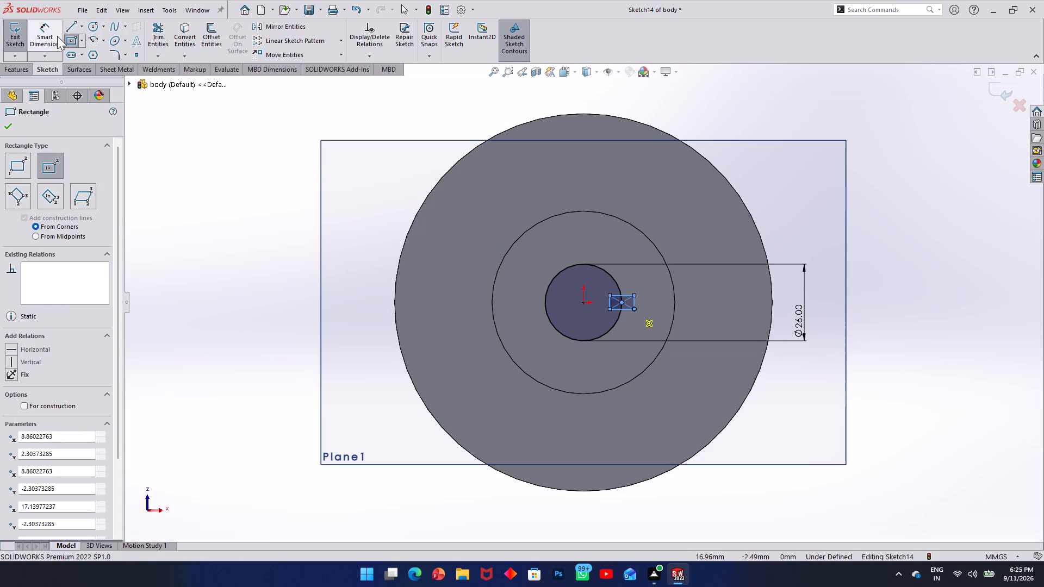
Dimension the rectangle to 5 mm high, with its outer vertical side 16 mm from the origin.
click(57, 36)
click(633, 303)
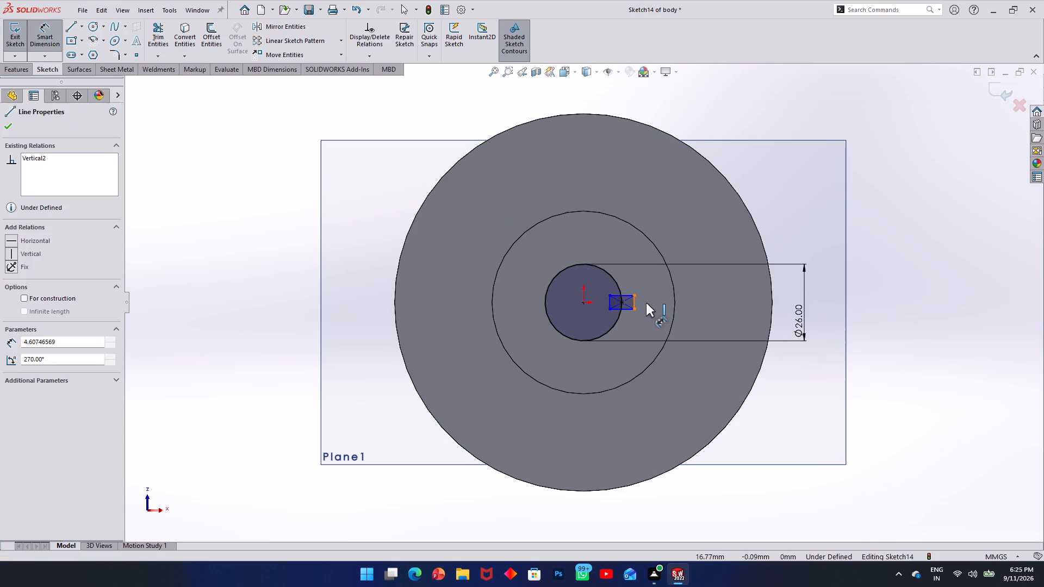
click(648, 303)
key(5)
key(Return)
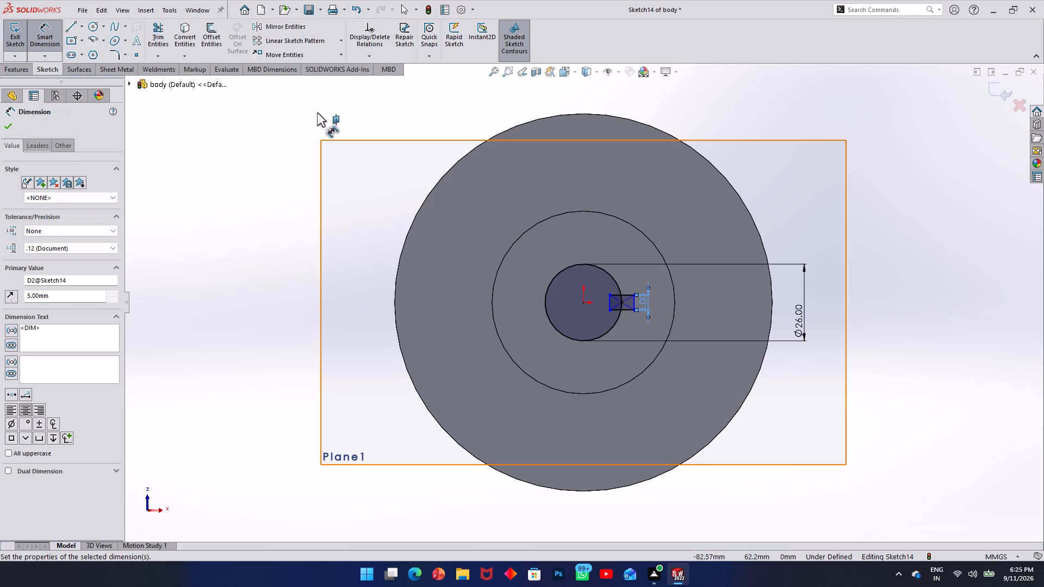
click(632, 302)
click(583, 302)
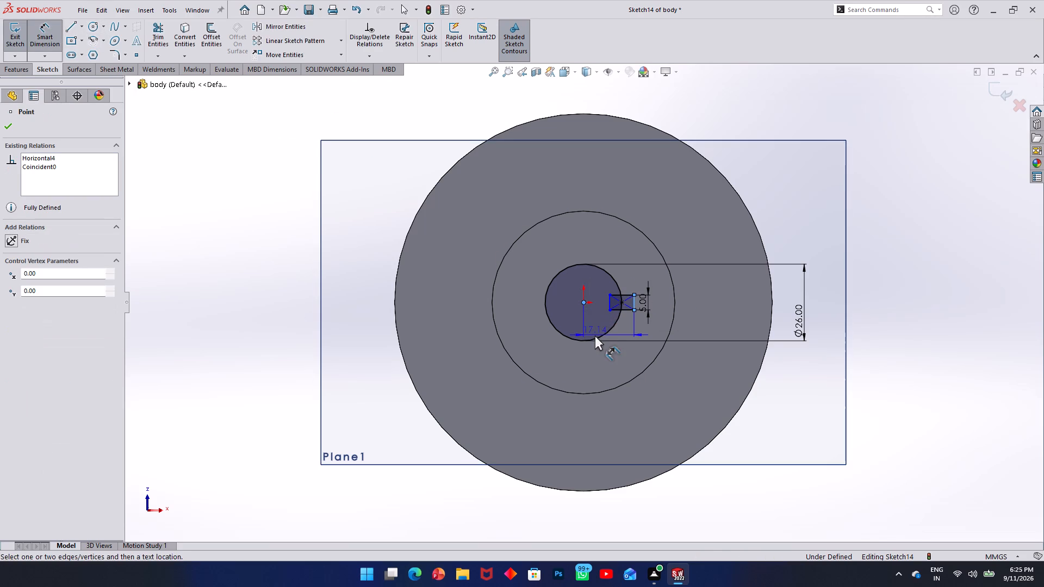
click(599, 357)
text(16)
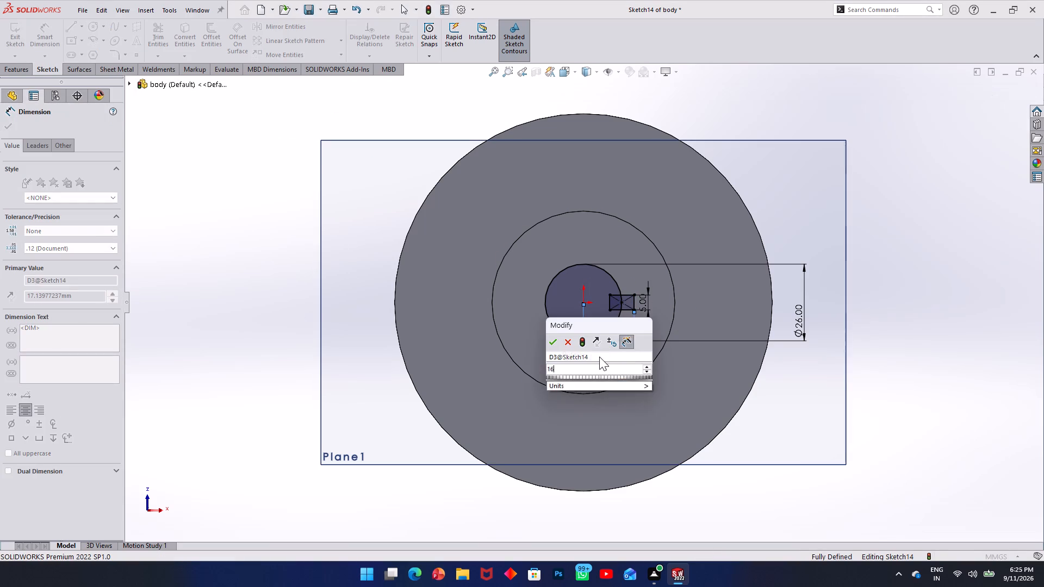
key(Return)
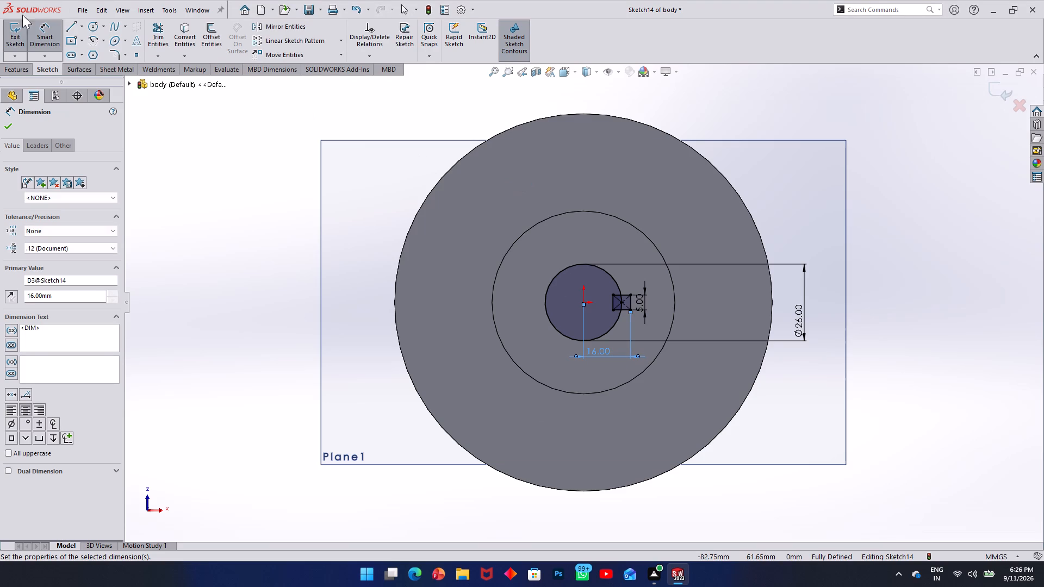
Trim the circle and rectangle into one keyed outline, removing the overlapping segments inside and the rectangle's construction diagonals.
click(151, 35)
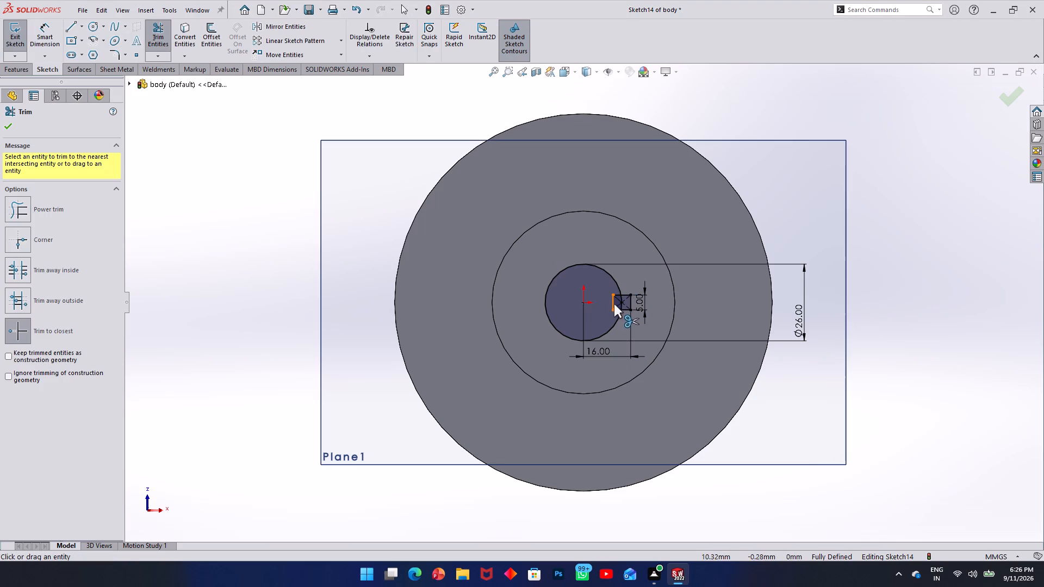
click(614, 304)
click(614, 295)
click(615, 306)
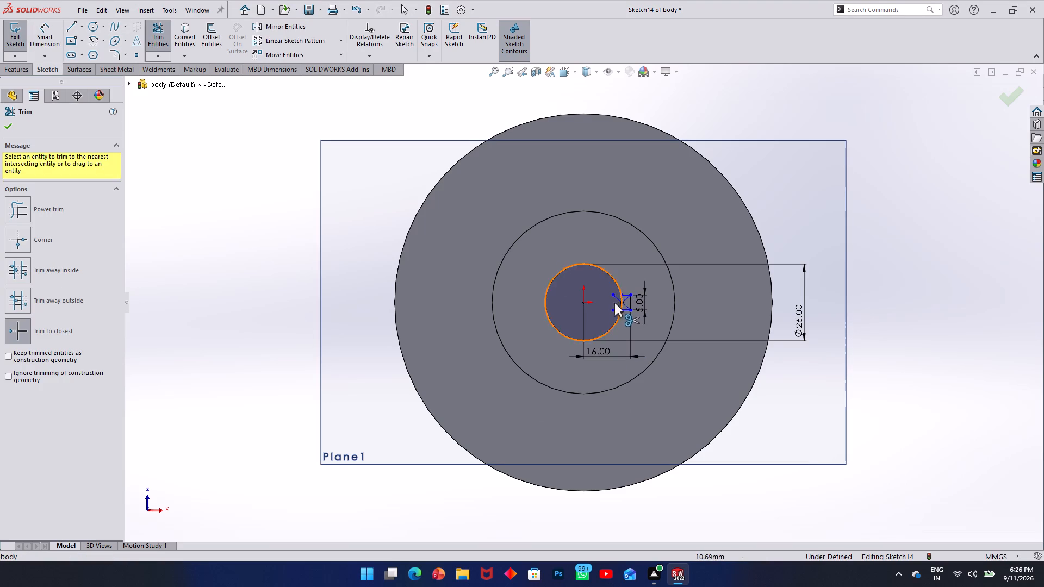
click(614, 292)
click(614, 297)
click(614, 308)
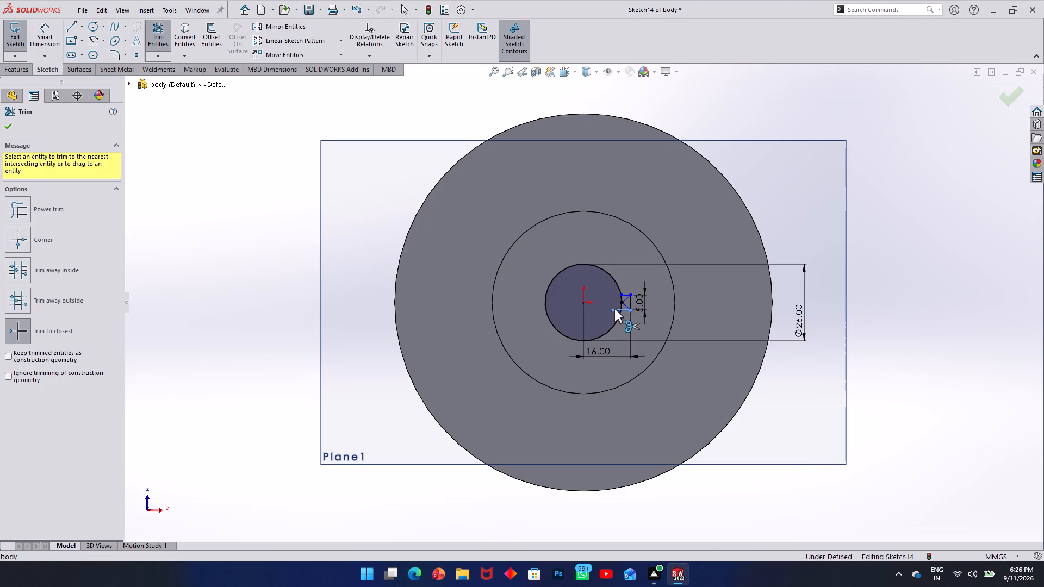
scroll(611, 291, down, 6)
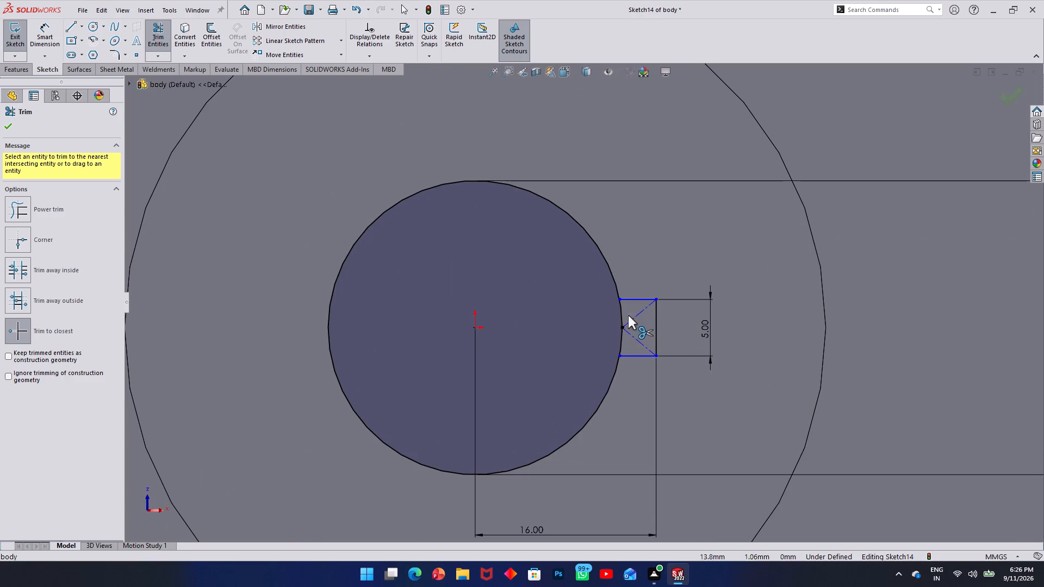
click(621, 316)
click(623, 333)
click(631, 321)
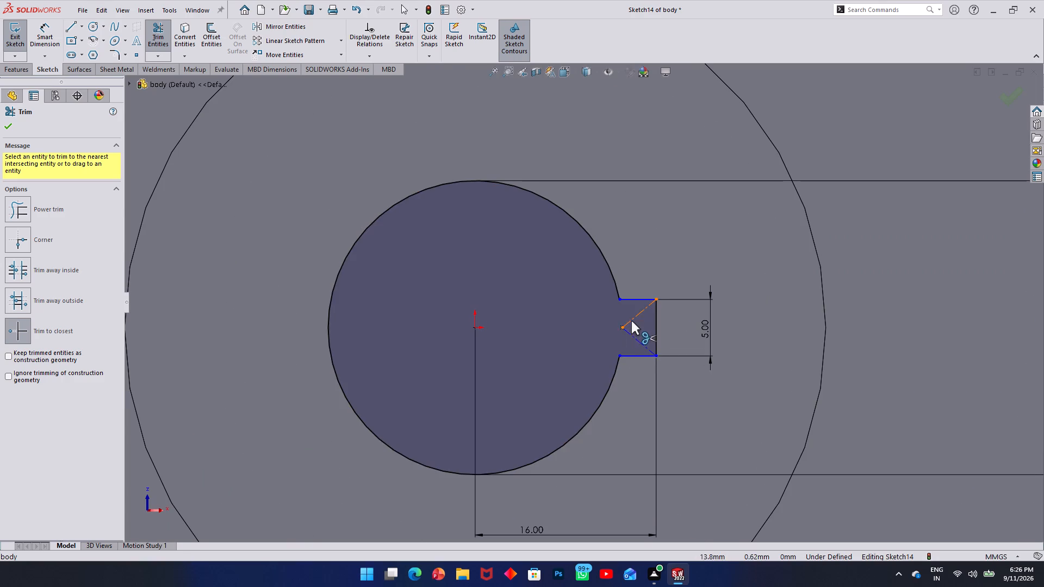
click(630, 333)
click(622, 327)
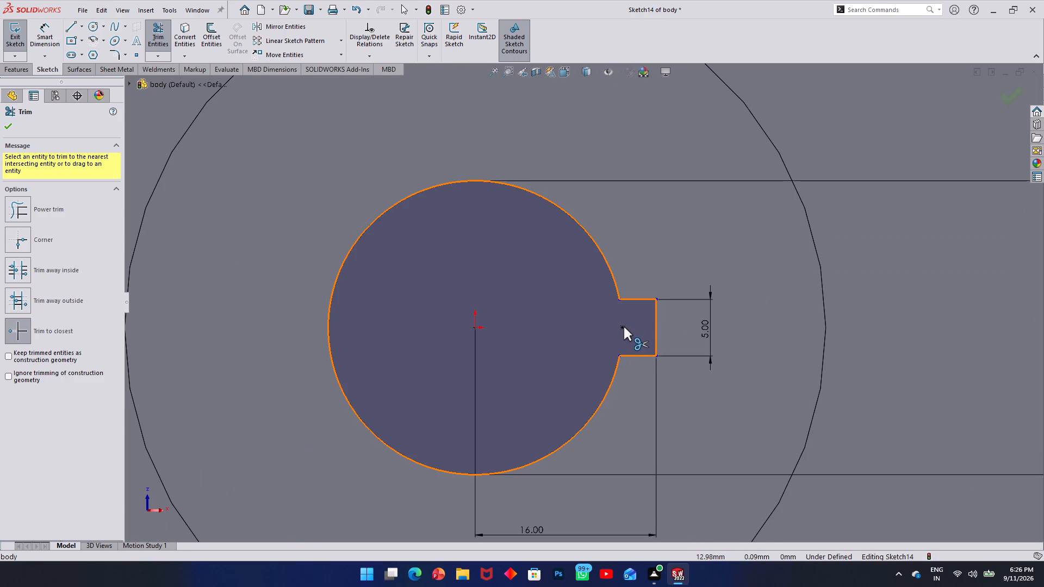
key(Escape)
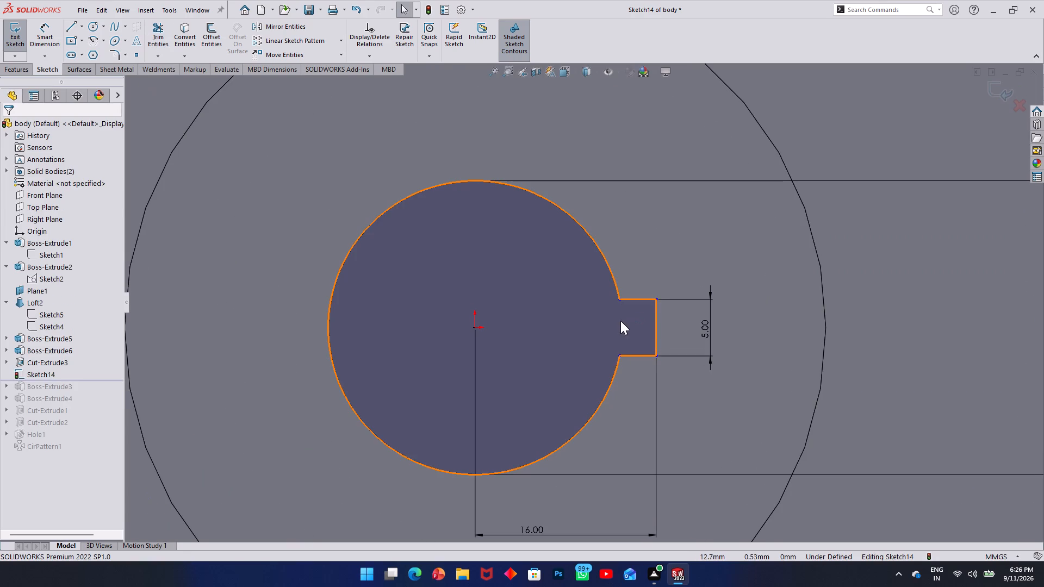
key(Escape)
Delete the leftover centre point of the rectangle from the sketch.
click(620, 326)
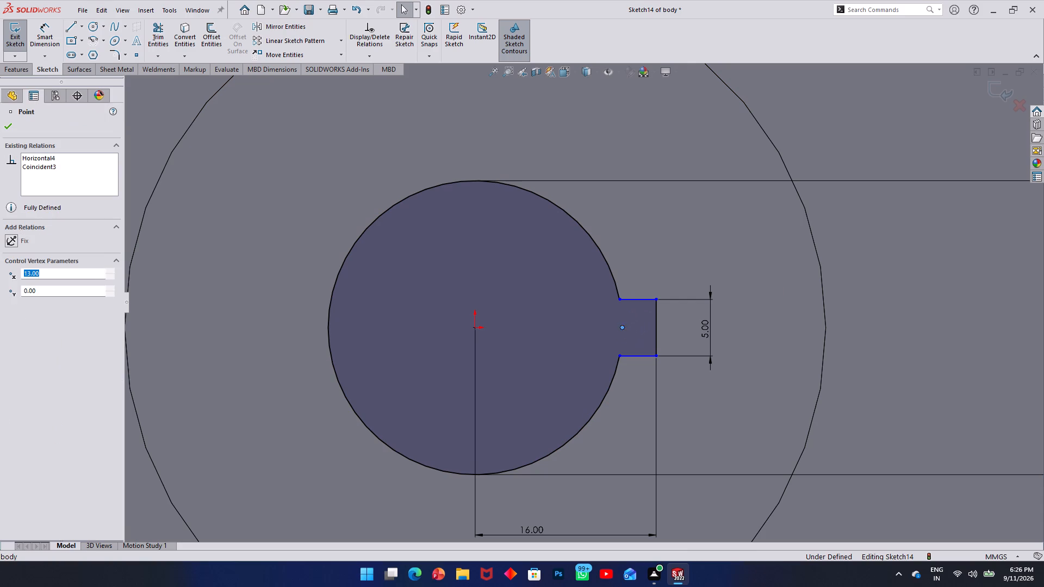
key(Delete)
key(Escape)
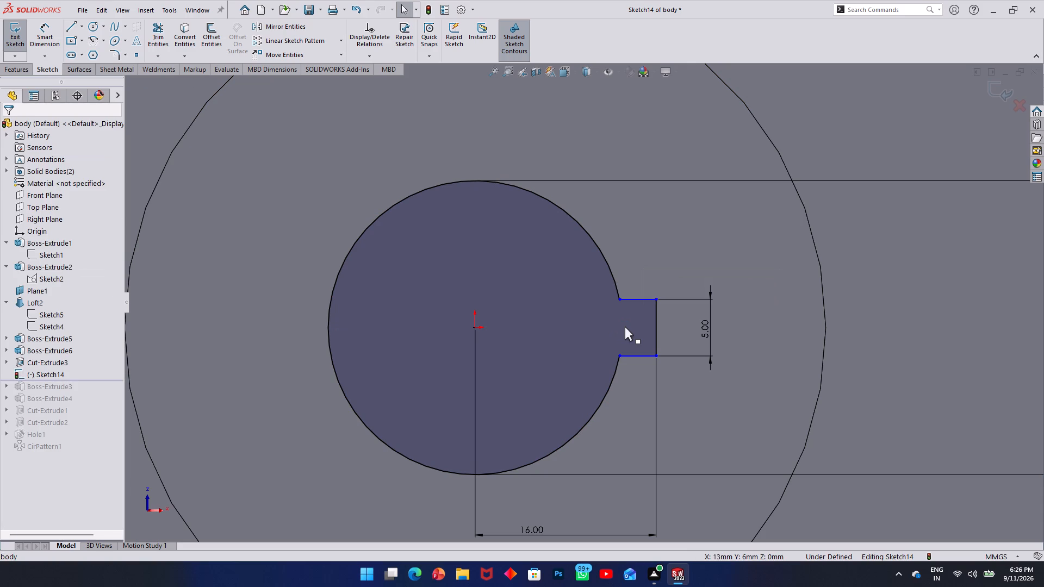
Apply Fully Define Sketch with the keyway's two parallel sides selected, and exit the sketch.
ctrl+click(634, 299)
ctrl+click(637, 355)
scroll(712, 187, up, 3)
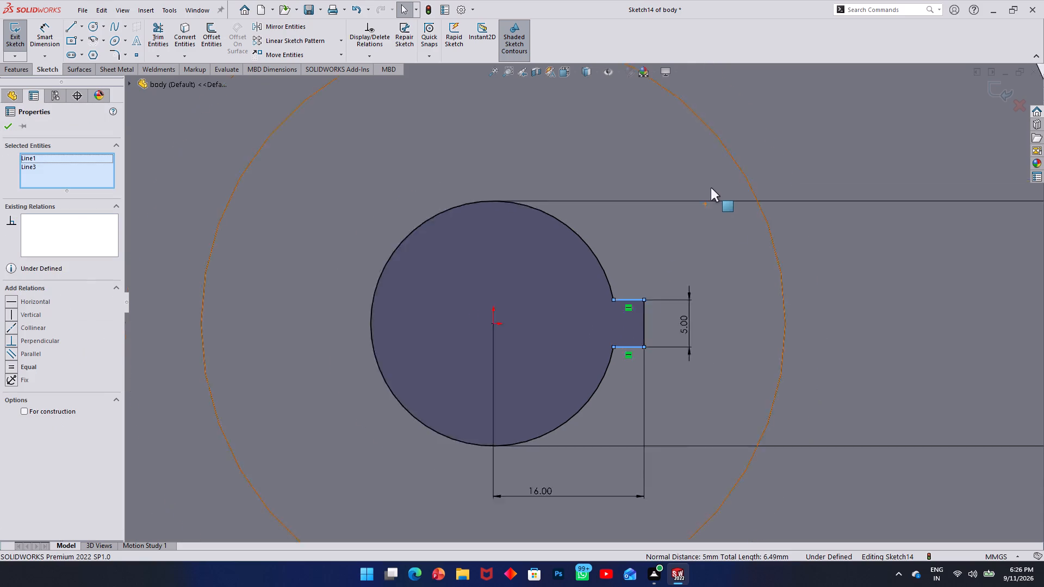
scroll(711, 188, up, 5)
right_click(737, 171)
click(753, 288)
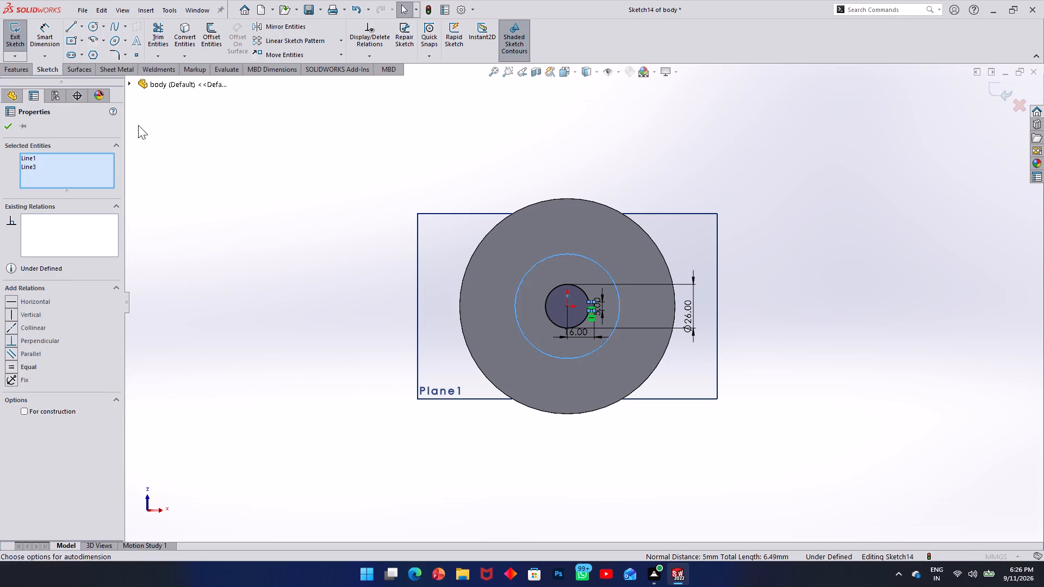
click(7, 121)
scroll(244, 116, up, 3)
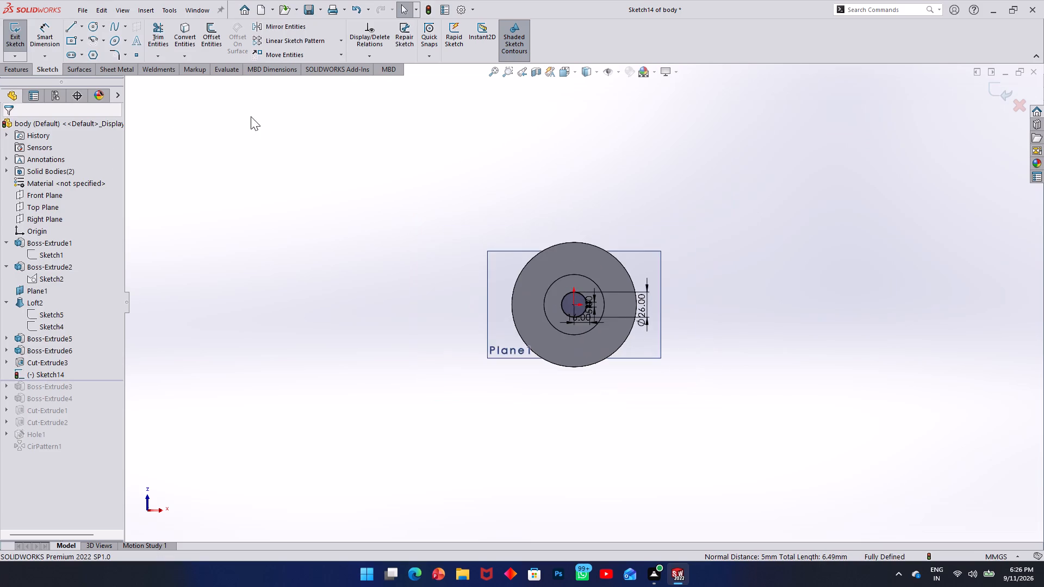
scroll(306, 125, down, 4)
click(4, 30)
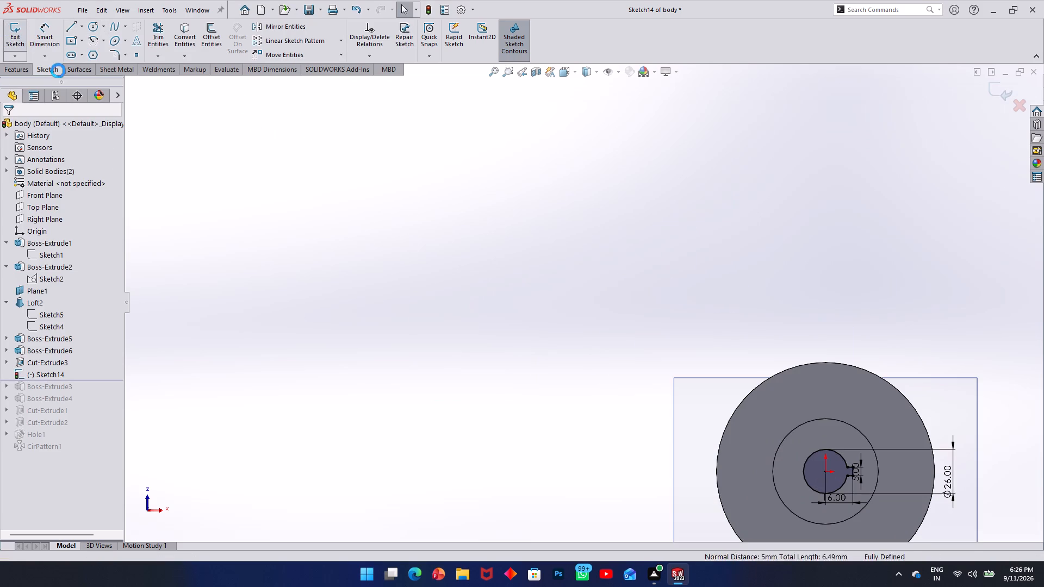
Cut the keyed circle profile into the body from the recess floor with an Up To Next end condition.
click(16, 70)
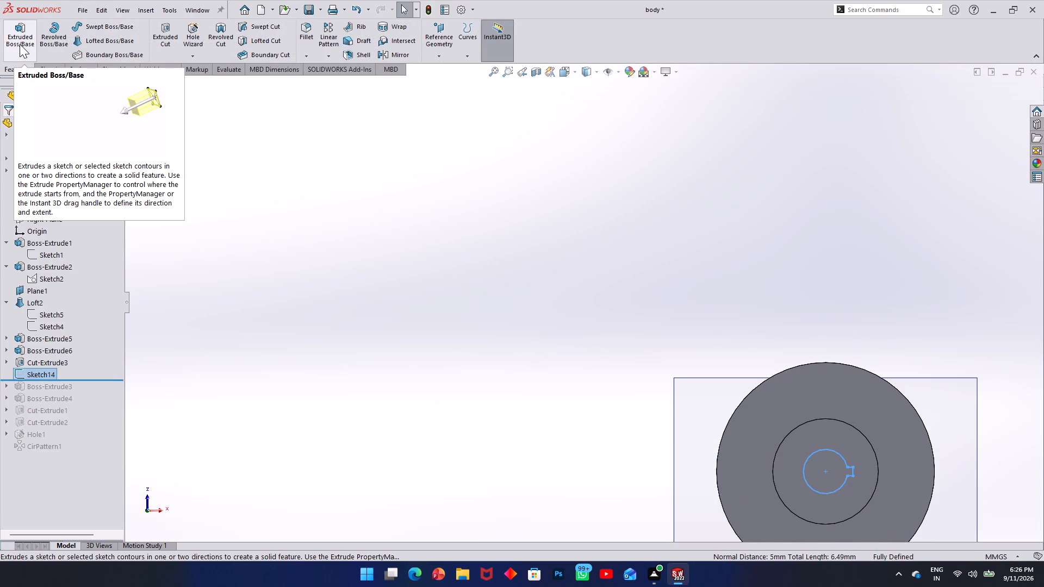
click(160, 34)
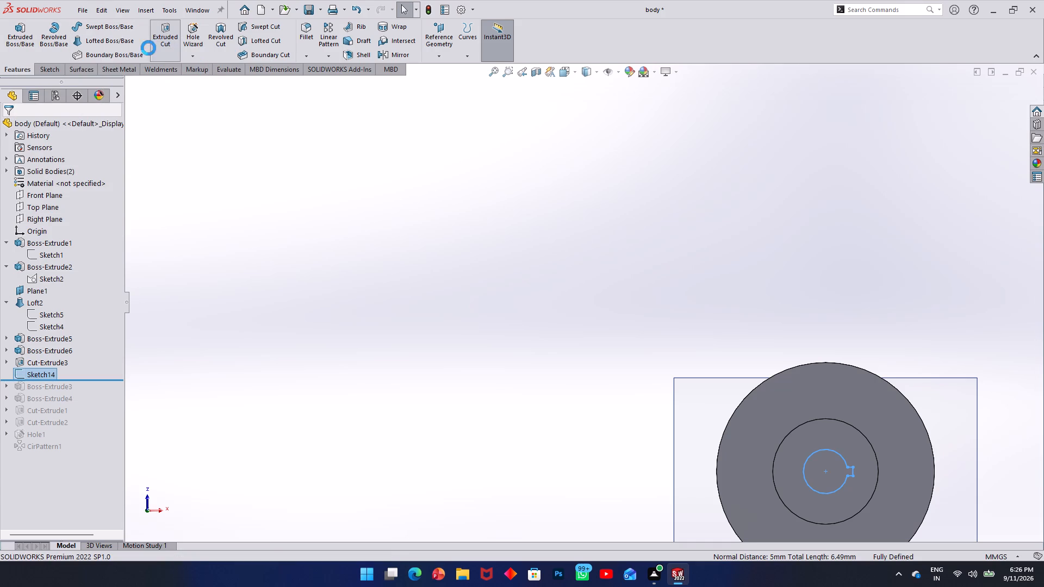
scroll(268, 124, up, 2)
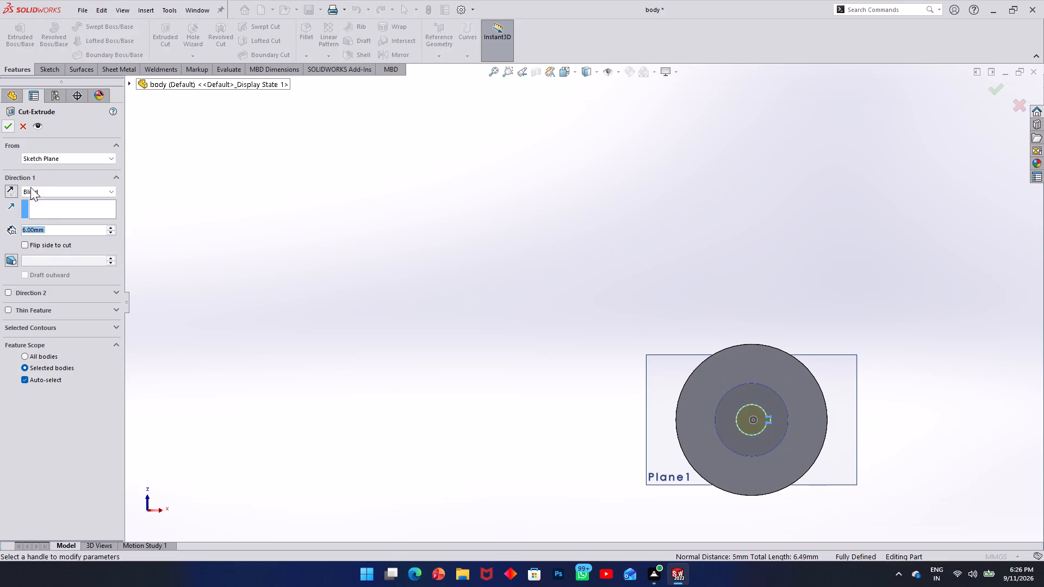
click(69, 191)
click(66, 221)
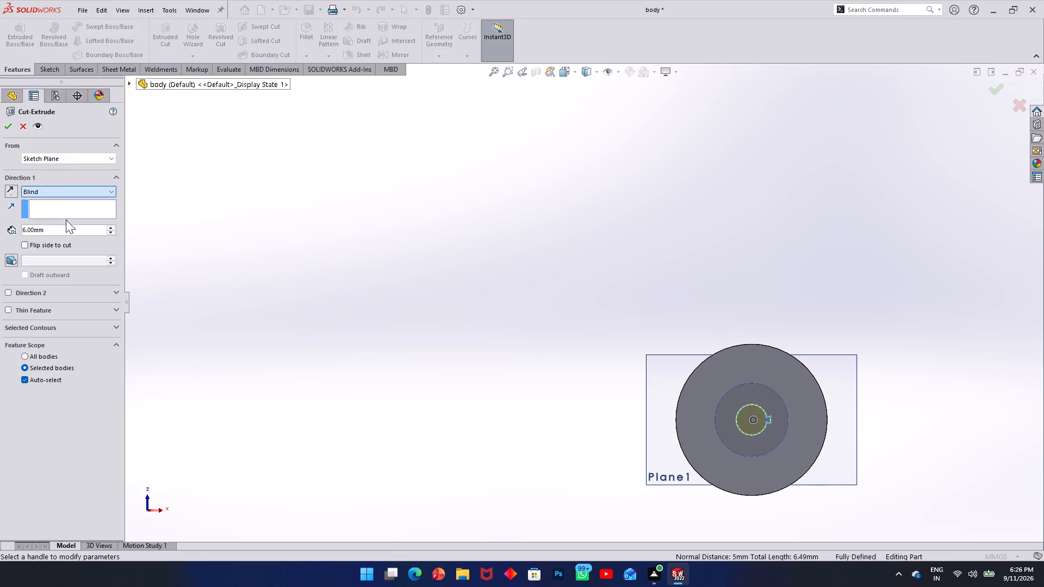
scroll(680, 349, up, 1)
middle_drag(688, 358, 782, 414)
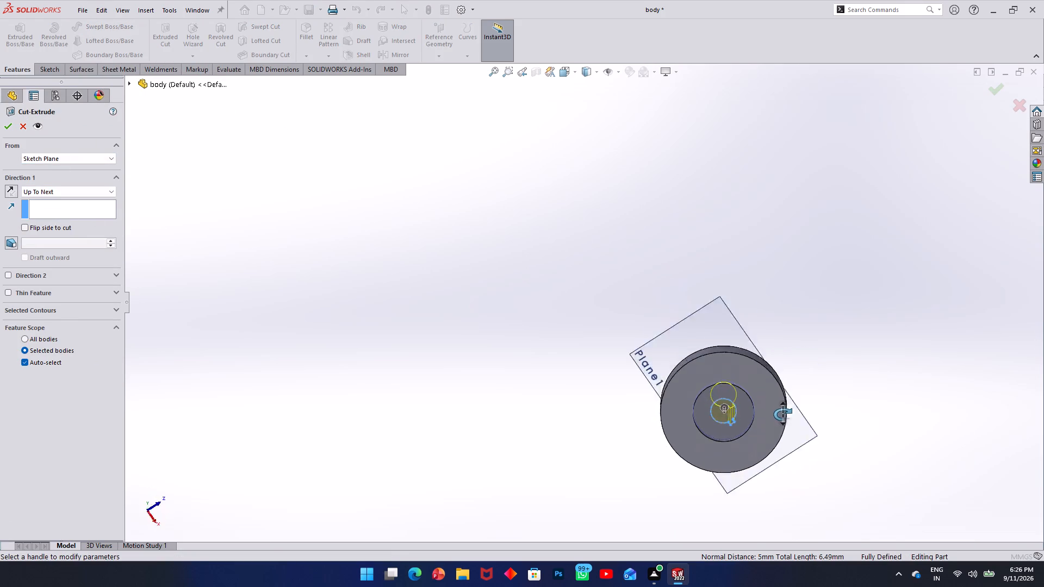
middle_drag(782, 414, 652, 535)
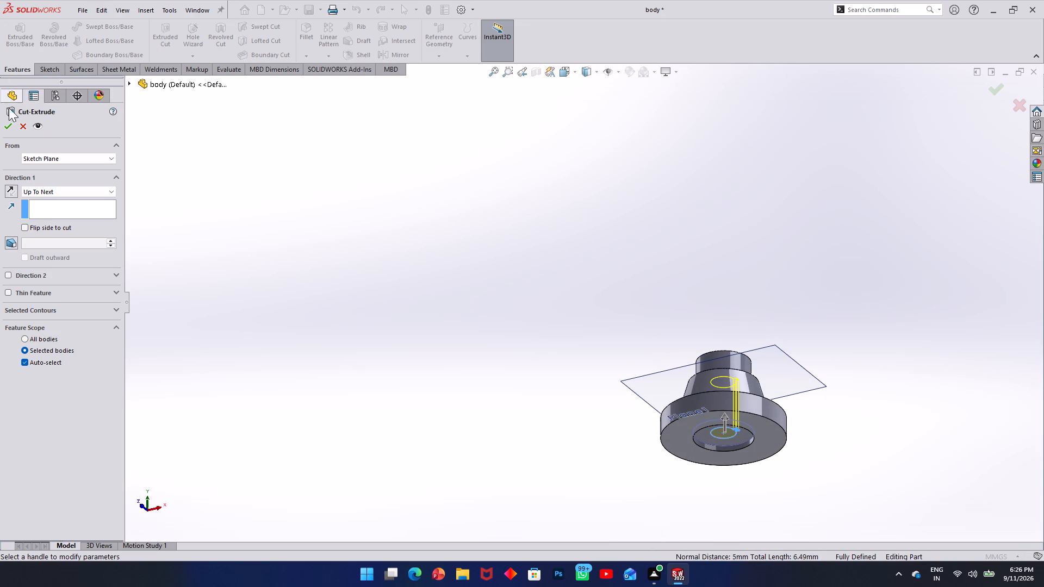
click(11, 125)
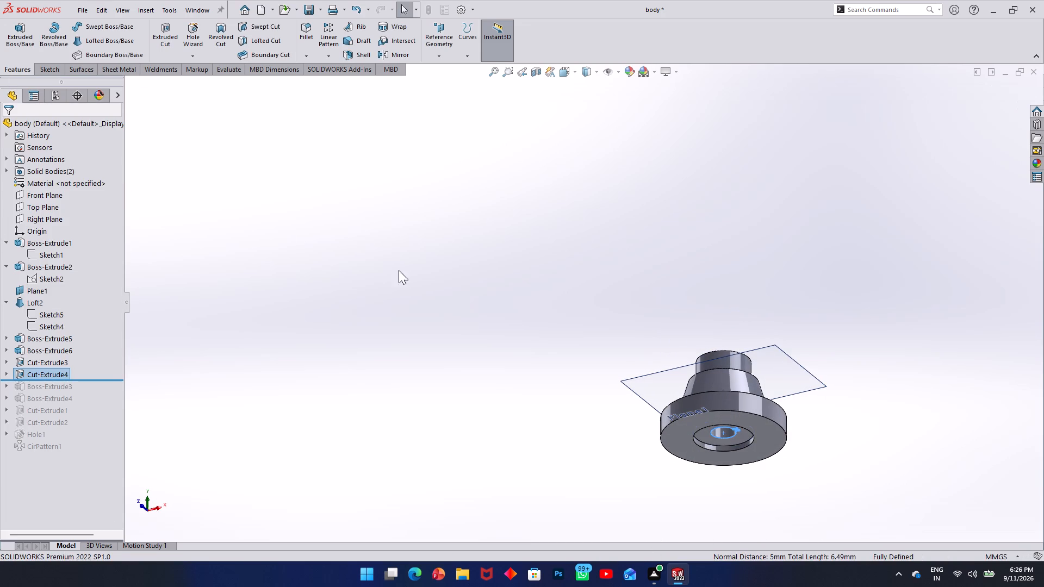
Examine the body from above, the side and below, checking the keyed bore, bottom recess and outer steps.
scroll(625, 297, up, 5)
middle_drag(693, 282, 466, 428)
scroll(712, 282, down, 3)
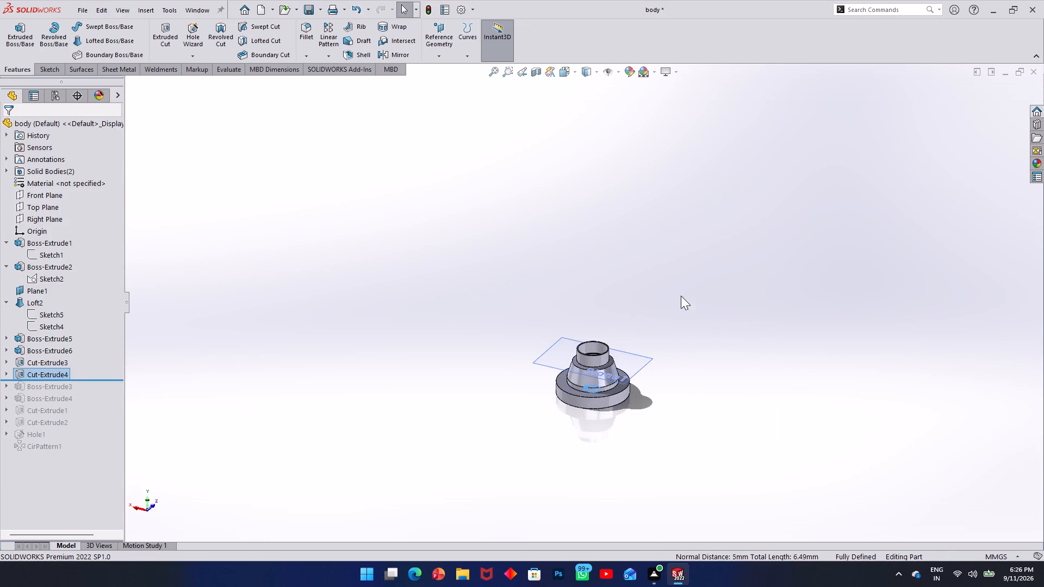
middle_drag(596, 328, 475, 39)
scroll(475, 39, up, 1)
click(713, 300)
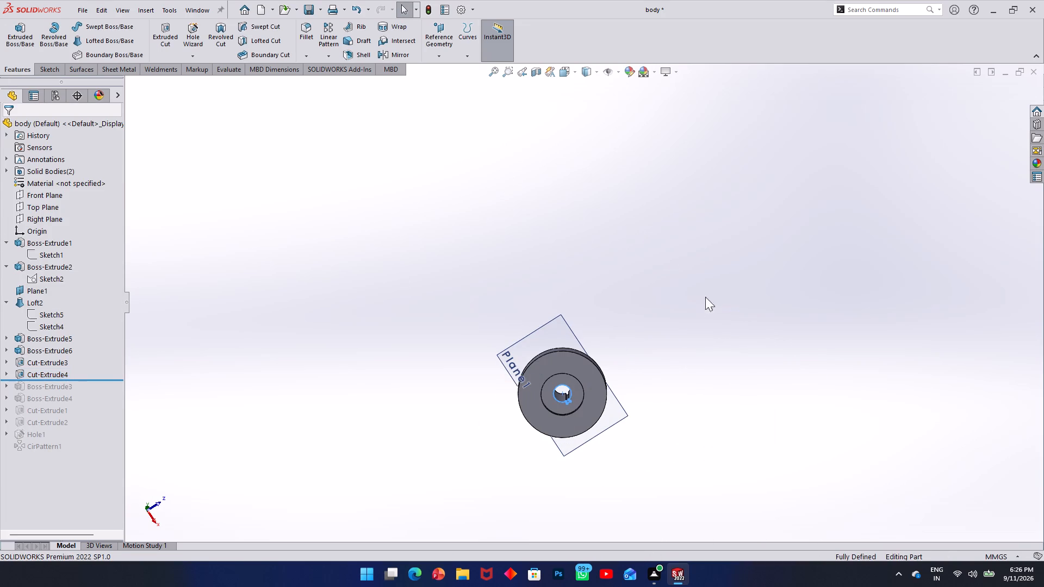
middle_drag(546, 369, 550, 321)
scroll(548, 323, up, 1)
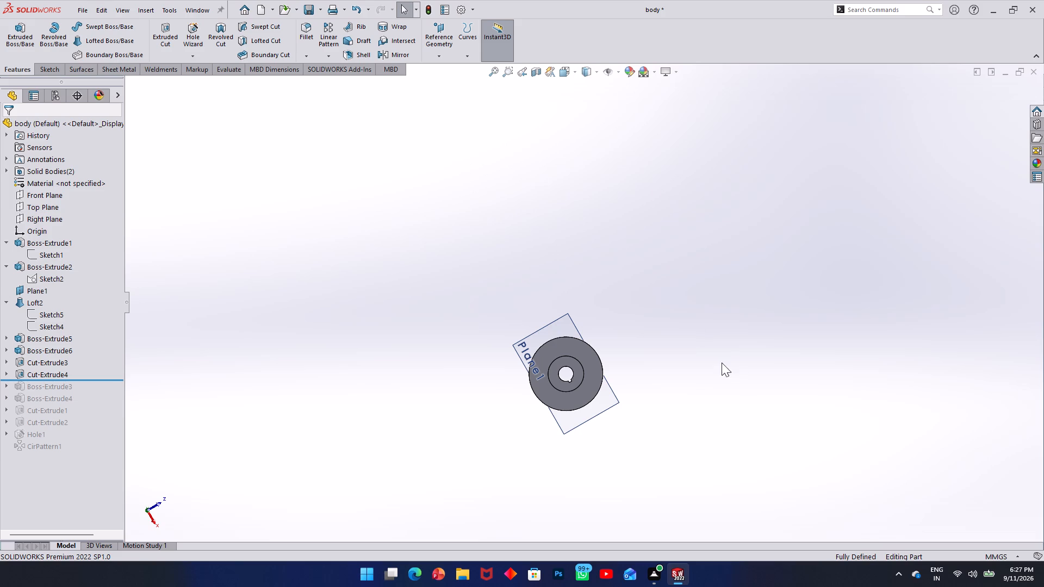
middle_drag(714, 364, 535, 385)
middle_drag(612, 368, 554, 586)
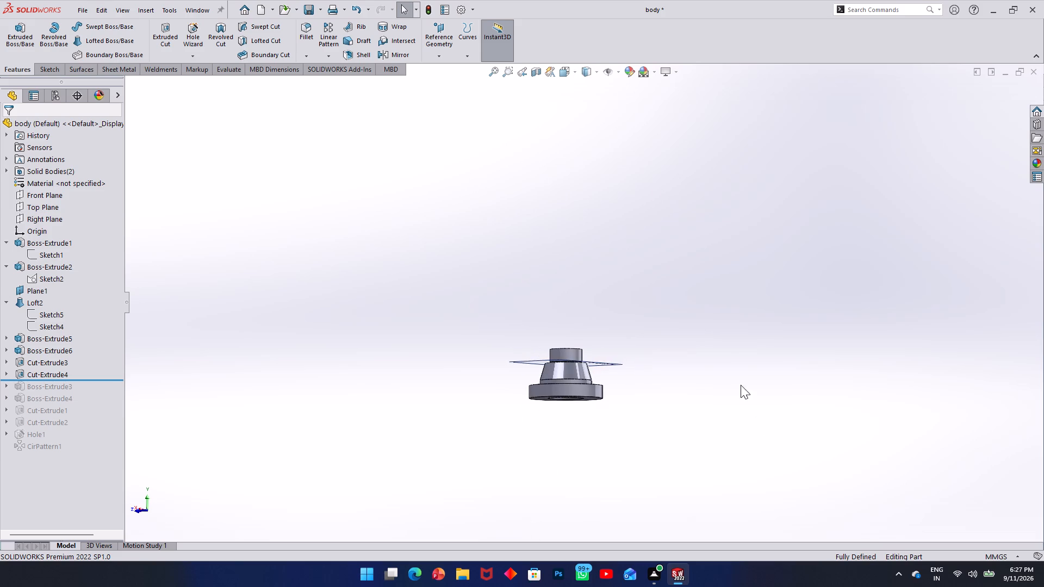
scroll(656, 372, down, 3)
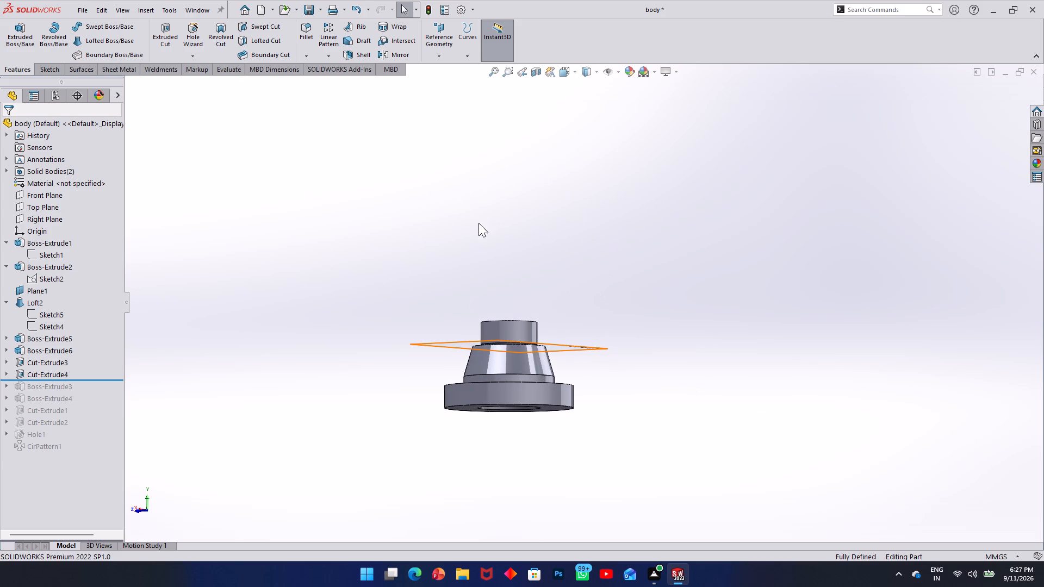
middle_drag(487, 346, 465, 421)
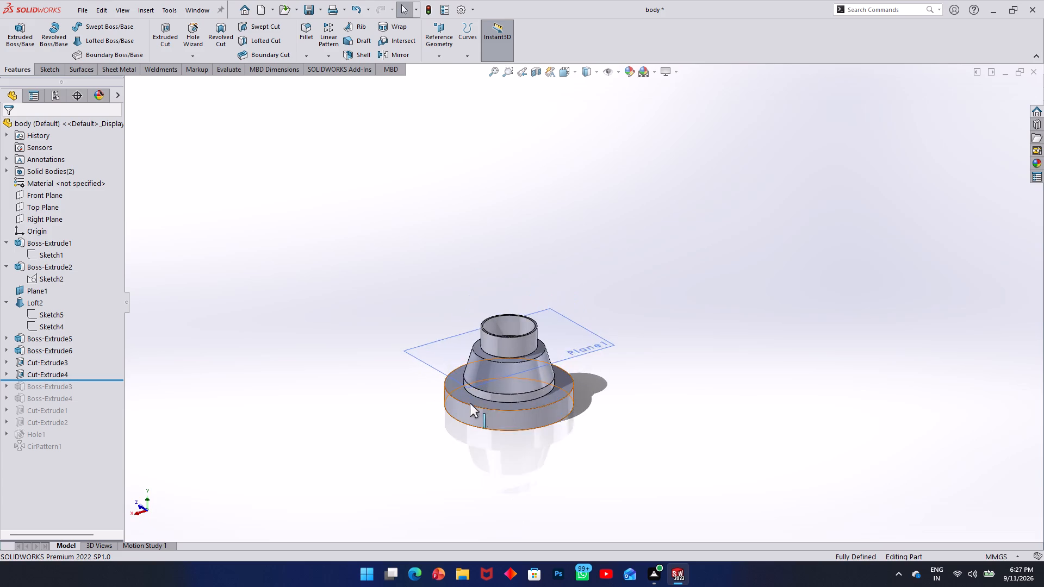
scroll(481, 400, down, 3)
middle_drag(582, 410, 594, 327)
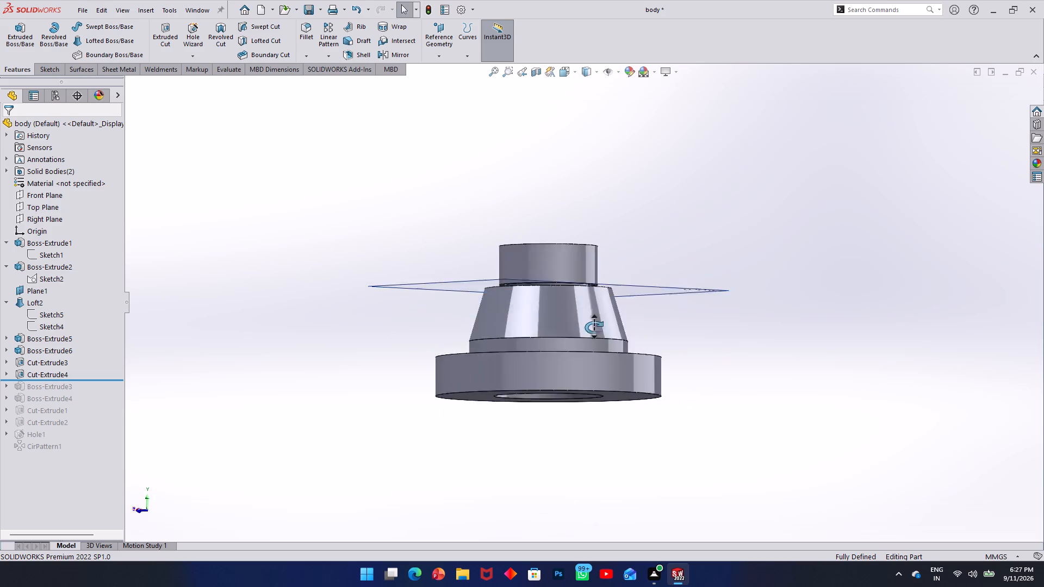
middle_drag(594, 327, 594, 268)
middle_drag(569, 332, 588, 252)
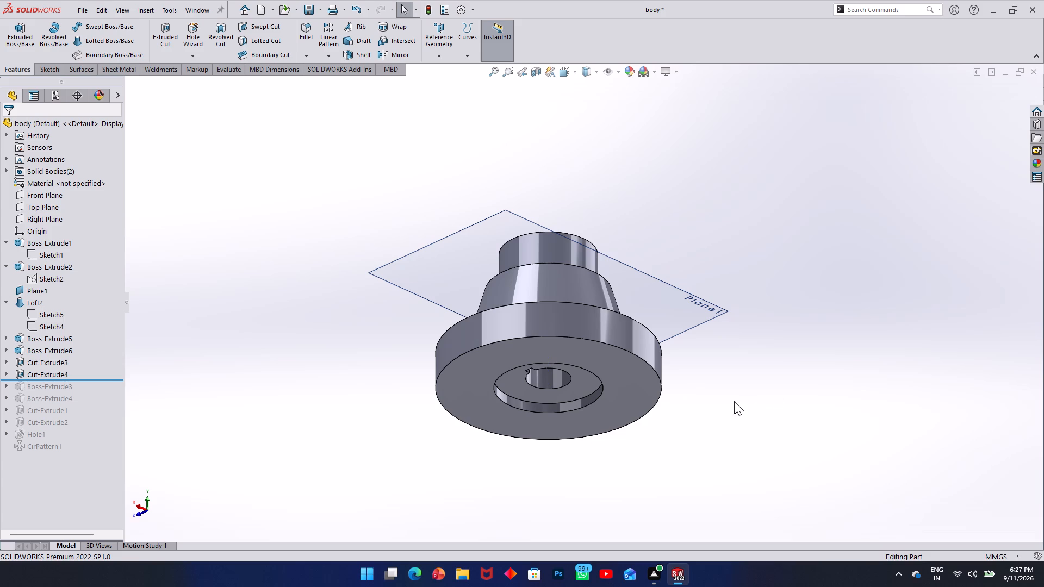
middle_drag(521, 310, 569, 308)
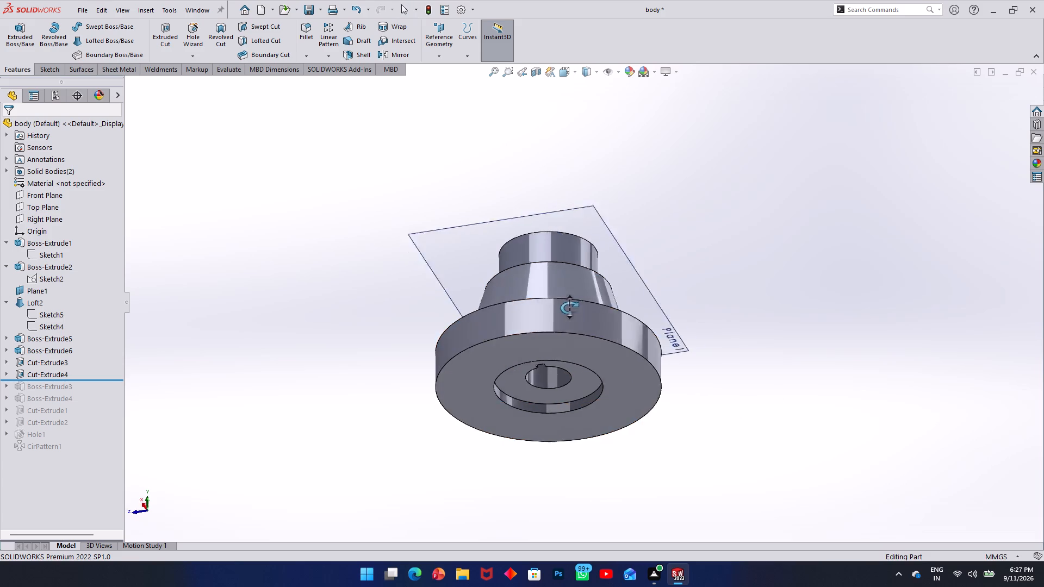
middle_drag(569, 308, 590, 304)
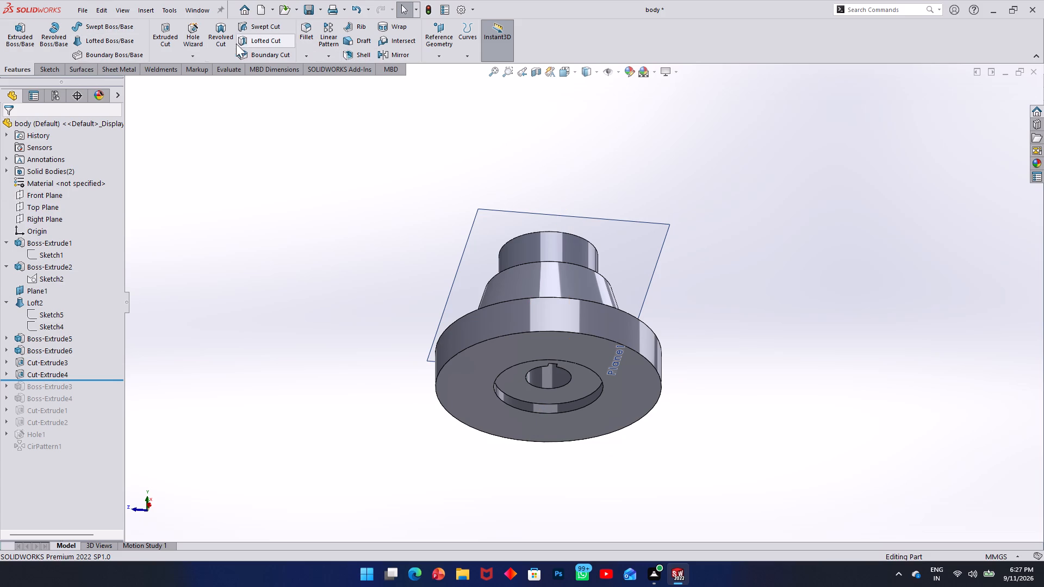
Start a Hole Wizard legacy hole on the body and set its type to Counterbored.
click(194, 50)
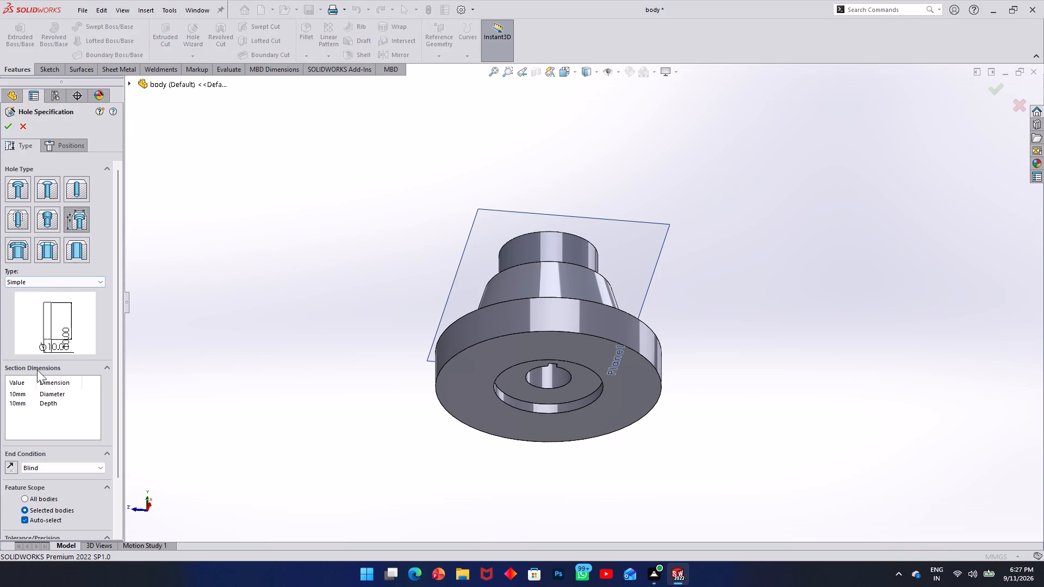
click(77, 221)
click(76, 282)
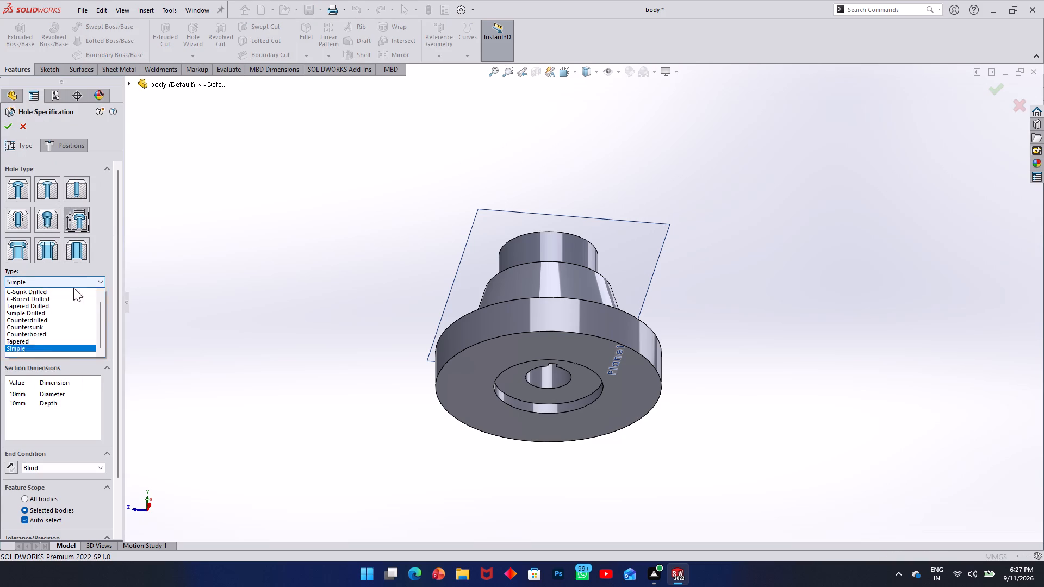
click(51, 330)
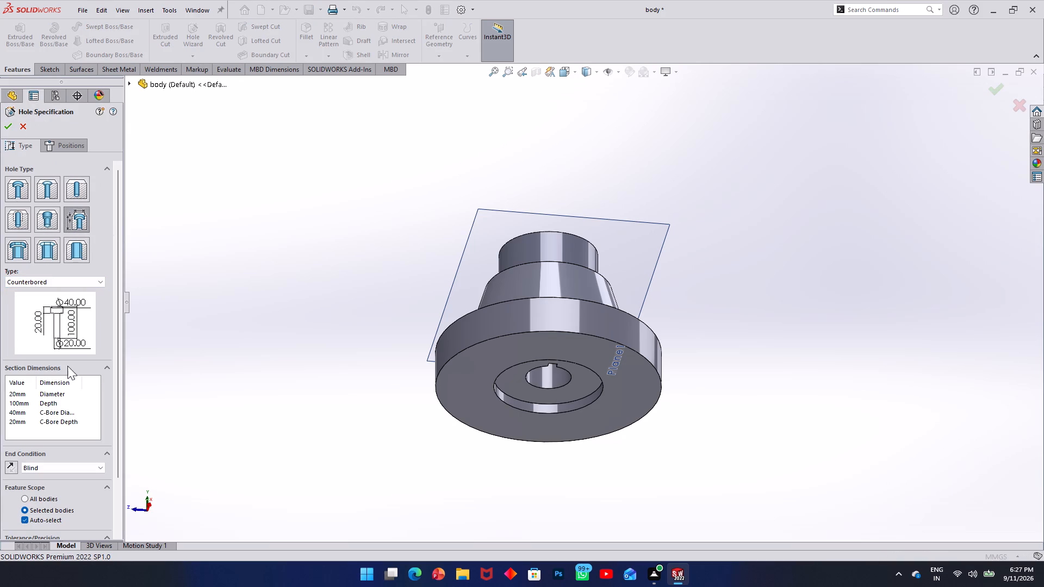
click(85, 274)
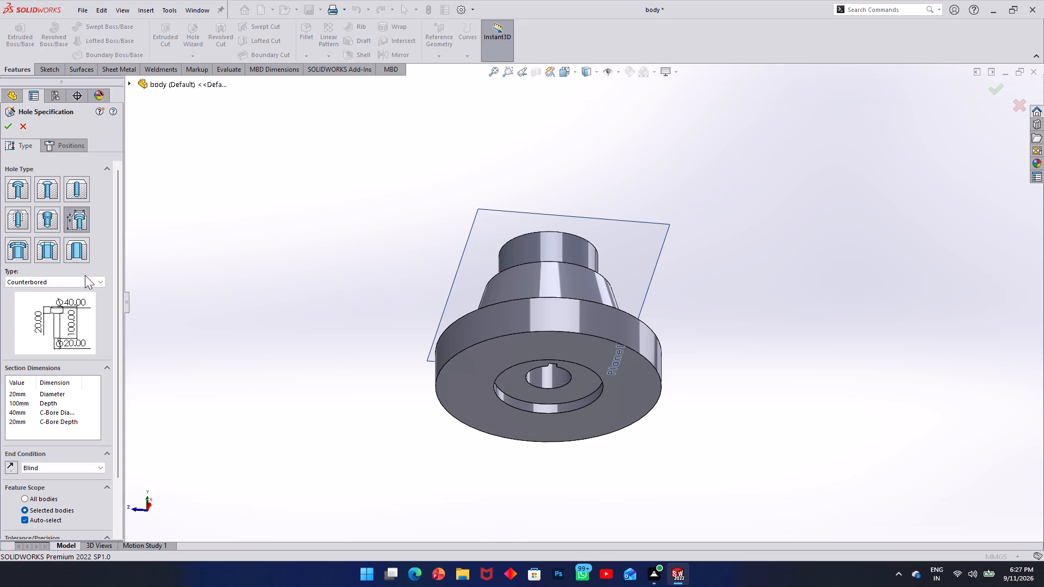
click(85, 282)
click(58, 320)
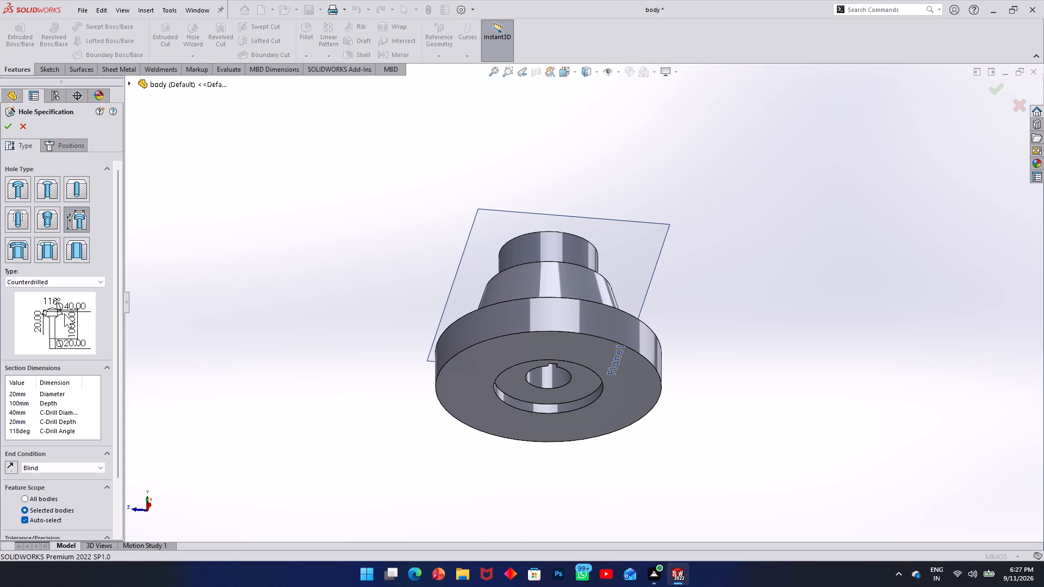
click(92, 285)
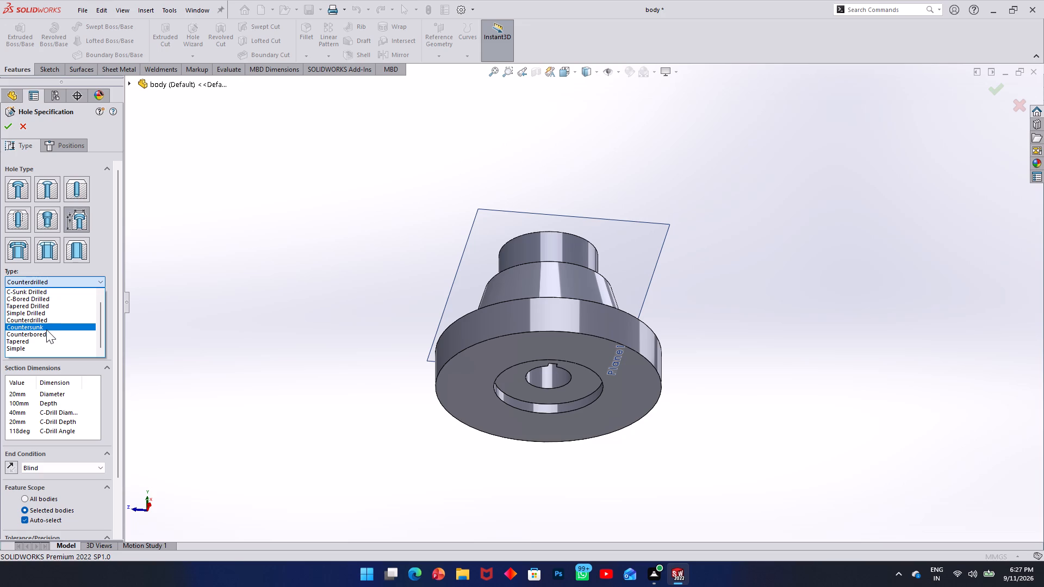
click(46, 329)
click(90, 284)
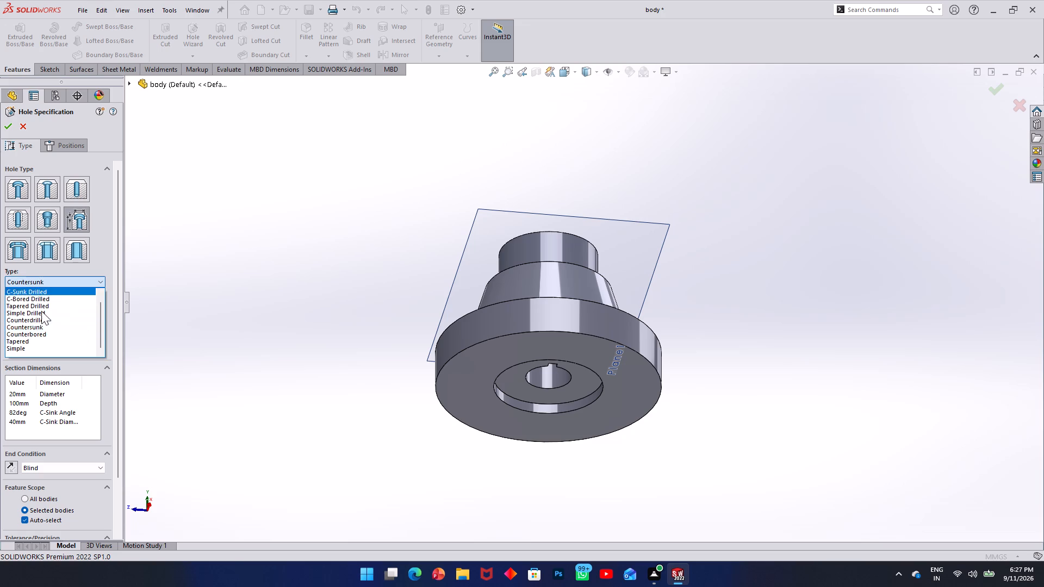
click(34, 331)
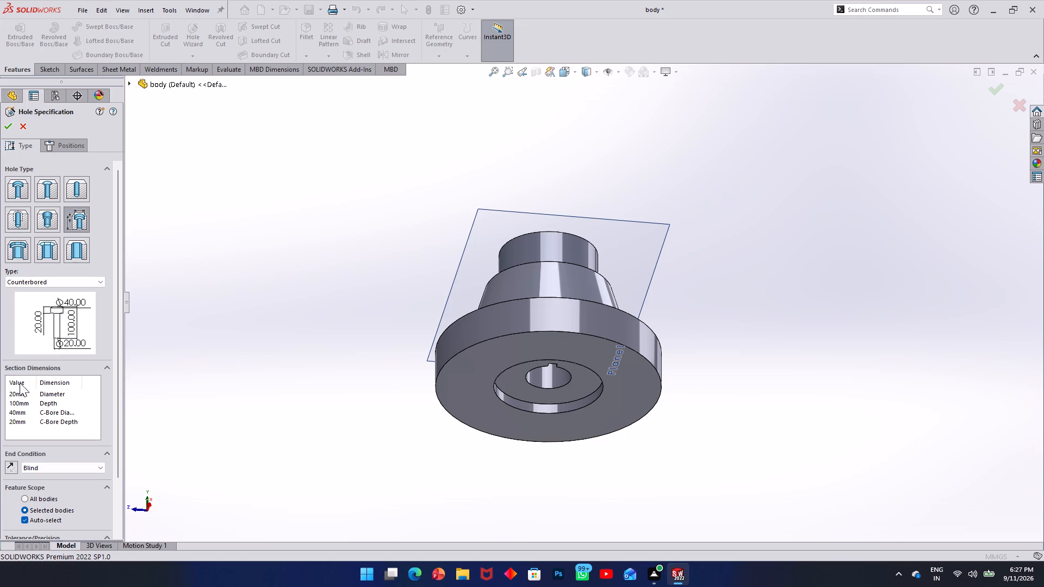
Set the counterbored hole to diameter 10 mm, depth 45 mm, counterbore diameter 14 mm and counterbore depth 10 mm.
double_click(16, 394)
text(10)
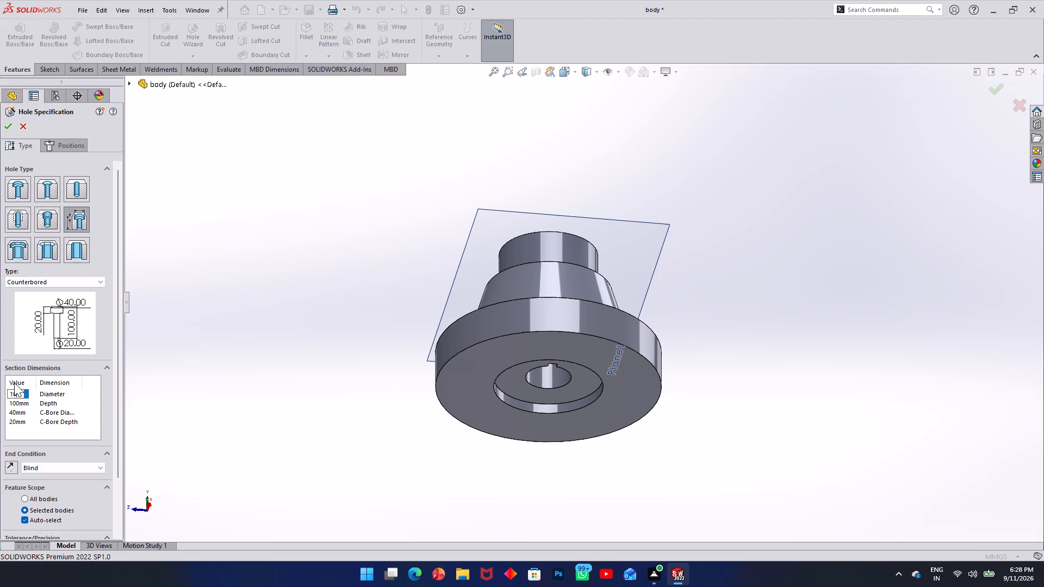
click(17, 395)
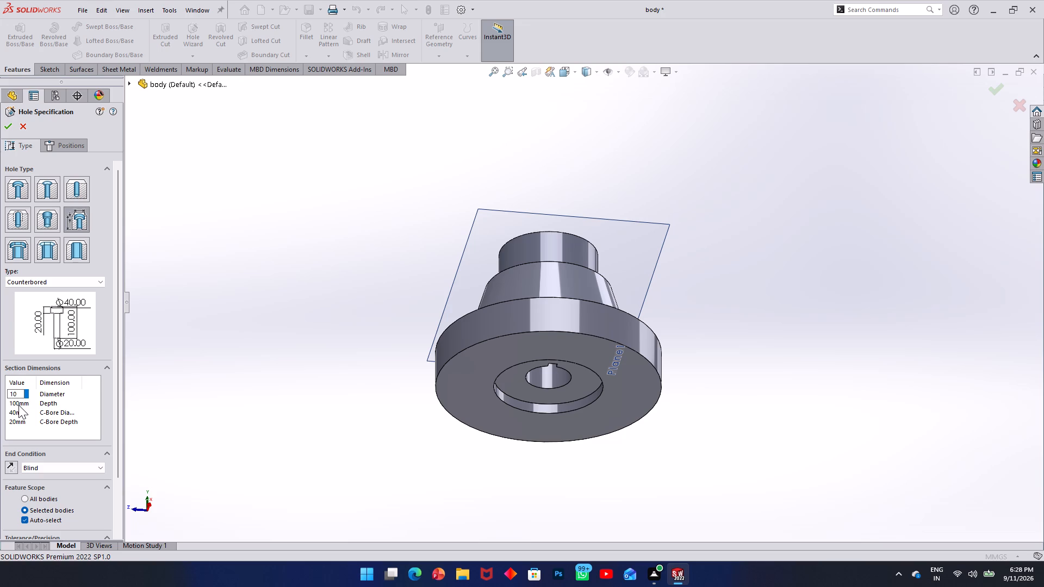
click(18, 405)
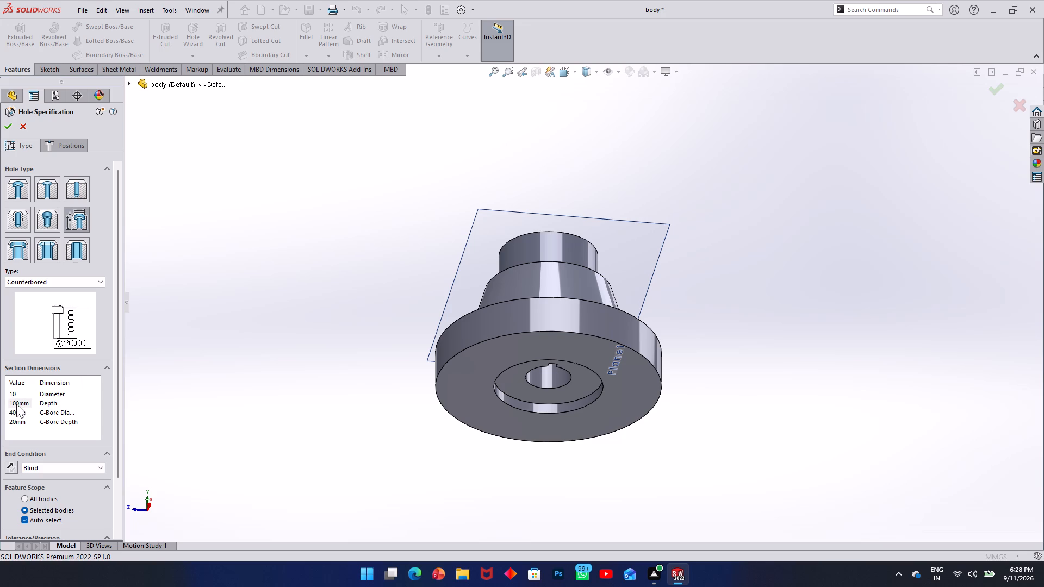
double_click(22, 407)
text(45)
double_click(18, 415)
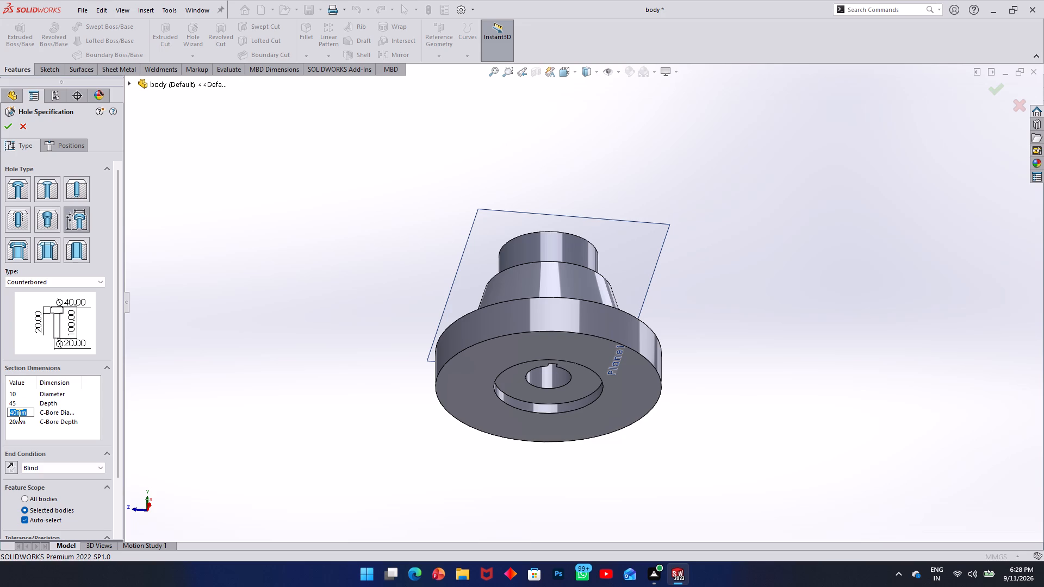
text(14)
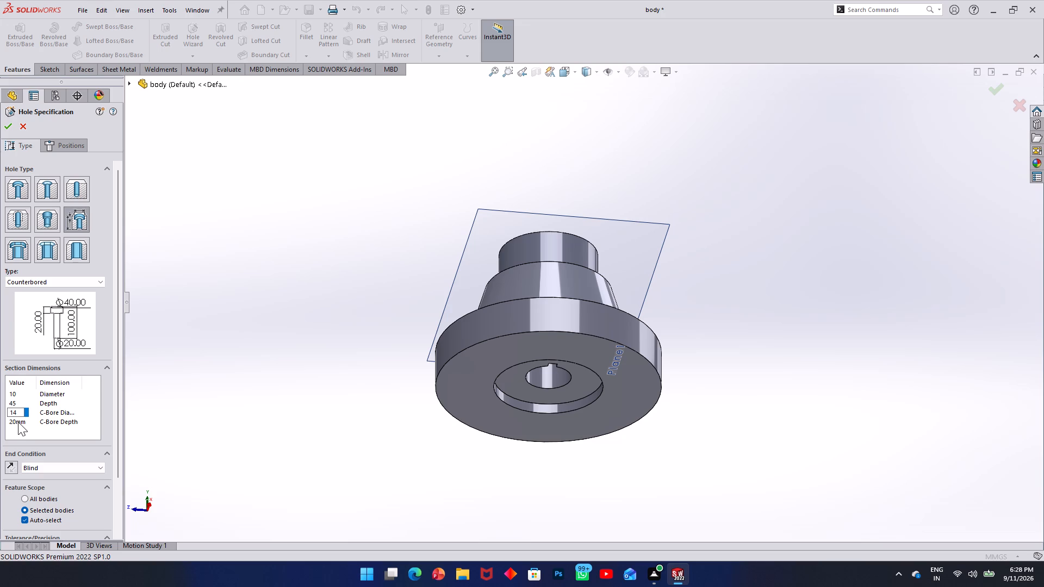
double_click(19, 422)
text(10)
click(148, 407)
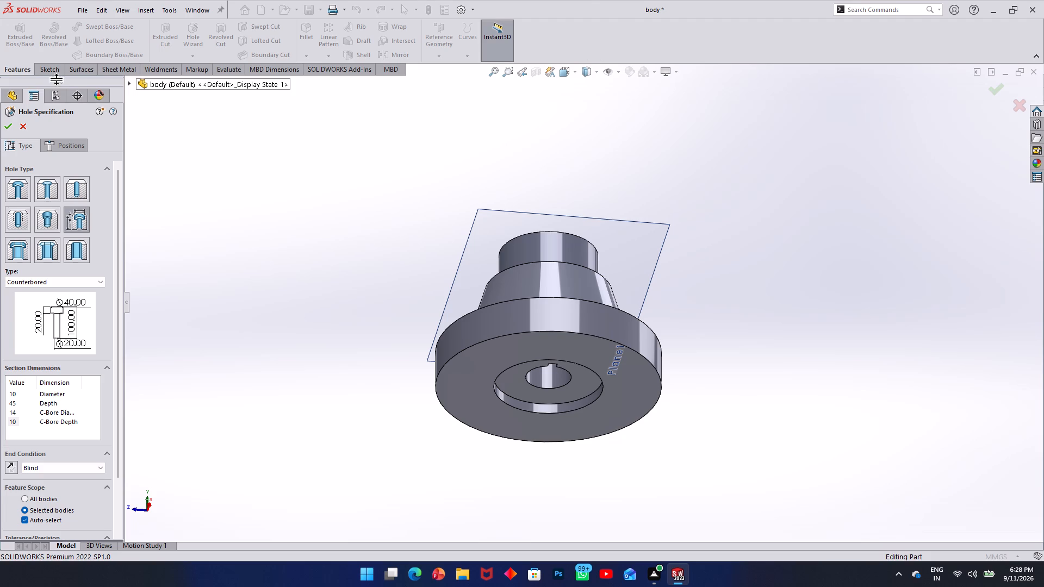
Start a 3D sketch for positioning the counterbored hole.
click(57, 147)
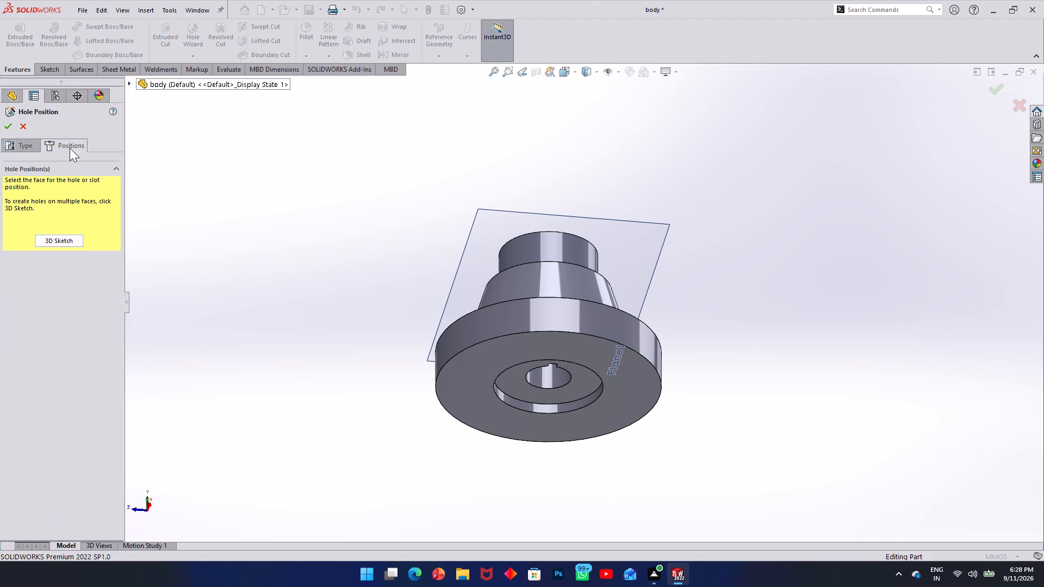
click(60, 238)
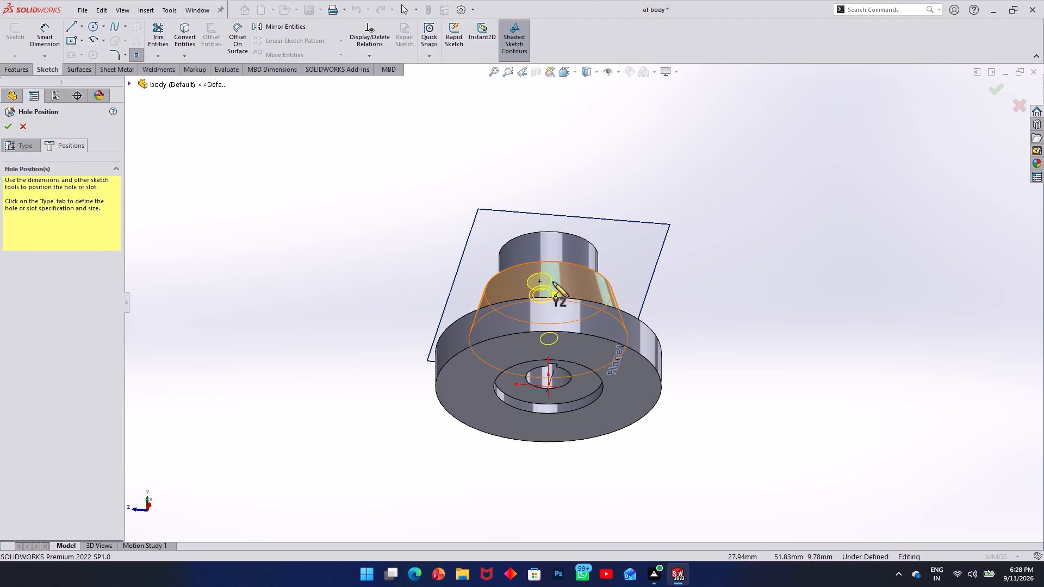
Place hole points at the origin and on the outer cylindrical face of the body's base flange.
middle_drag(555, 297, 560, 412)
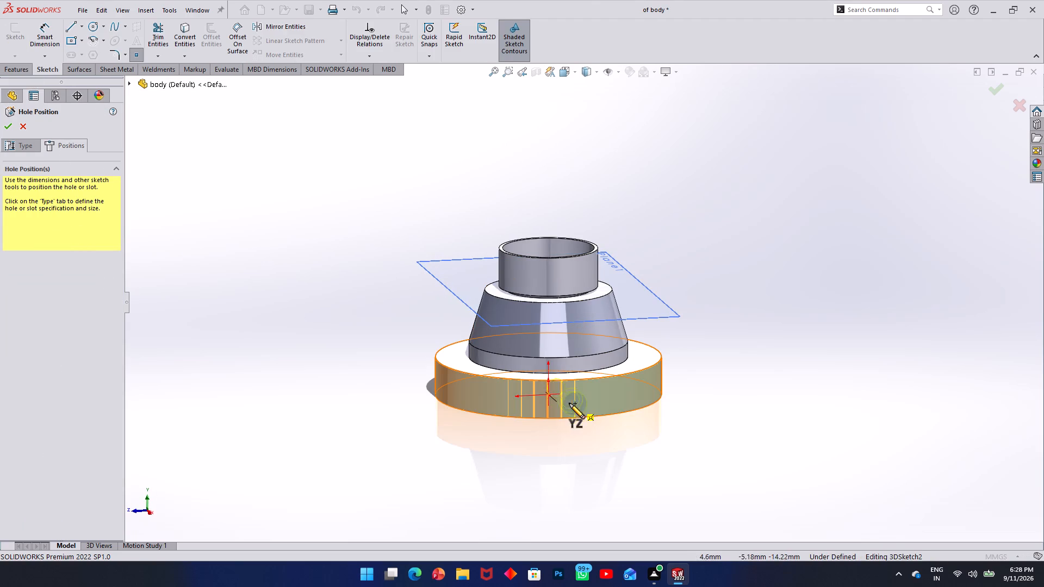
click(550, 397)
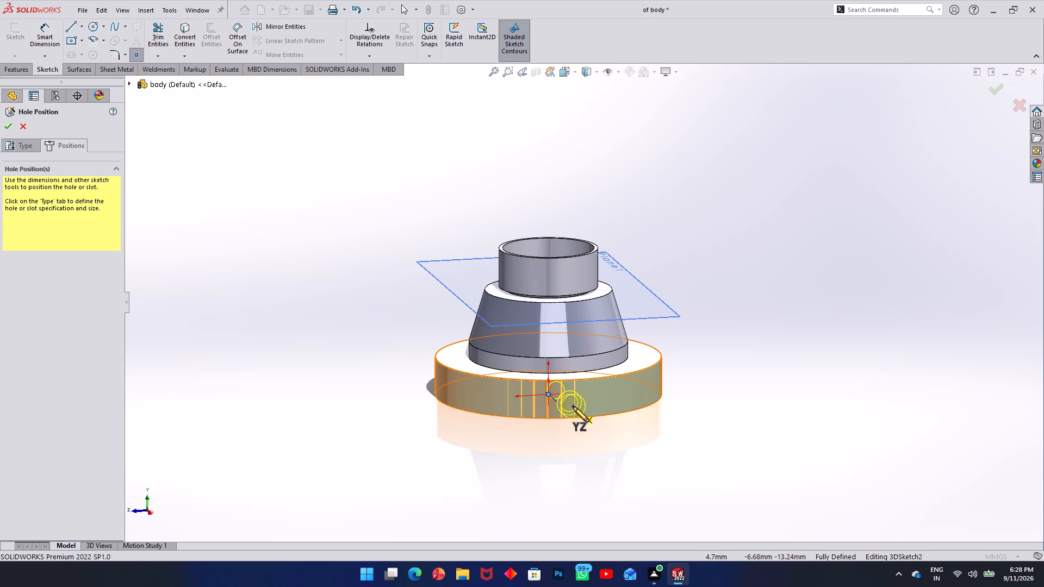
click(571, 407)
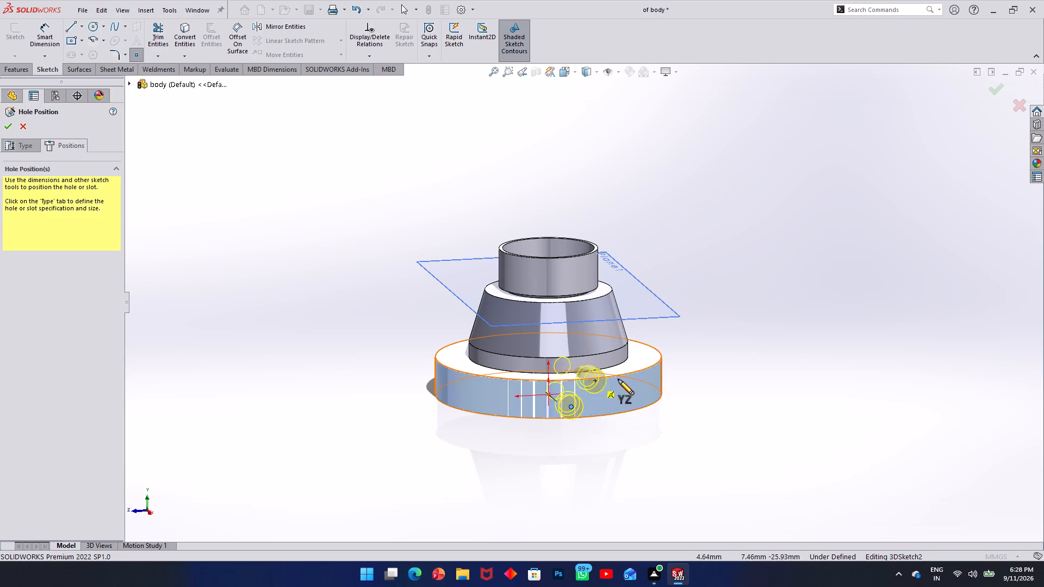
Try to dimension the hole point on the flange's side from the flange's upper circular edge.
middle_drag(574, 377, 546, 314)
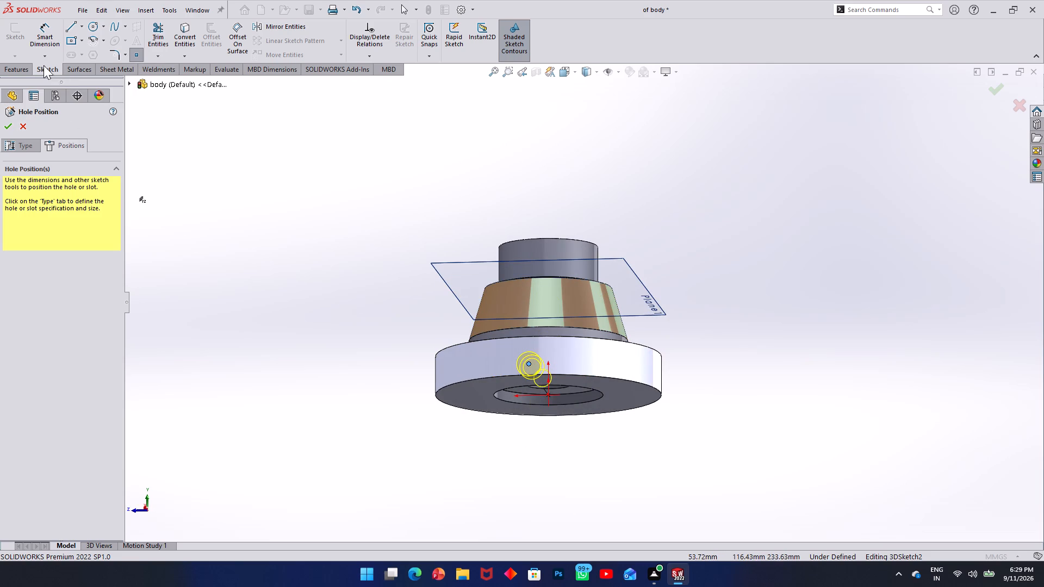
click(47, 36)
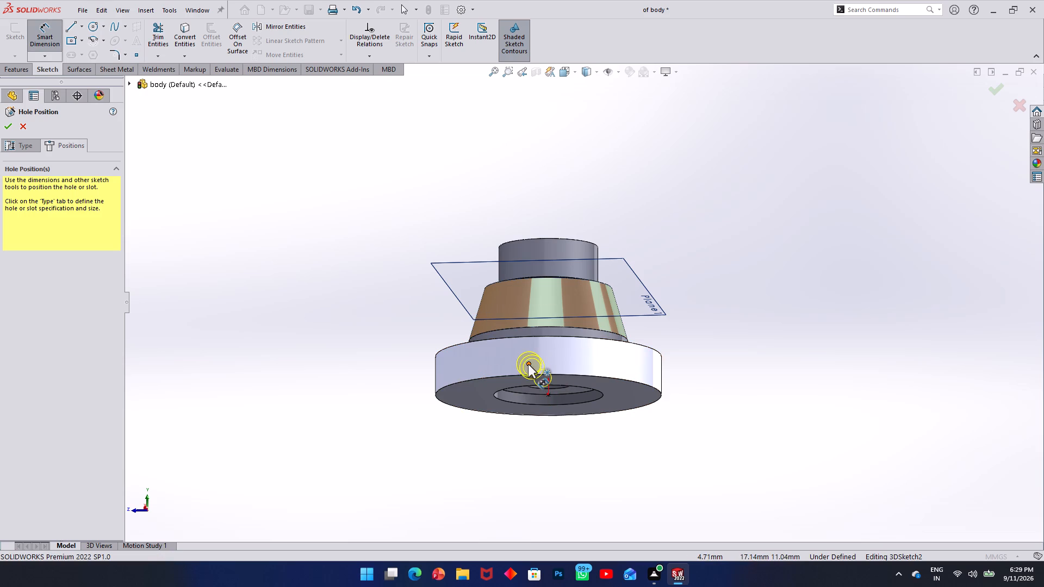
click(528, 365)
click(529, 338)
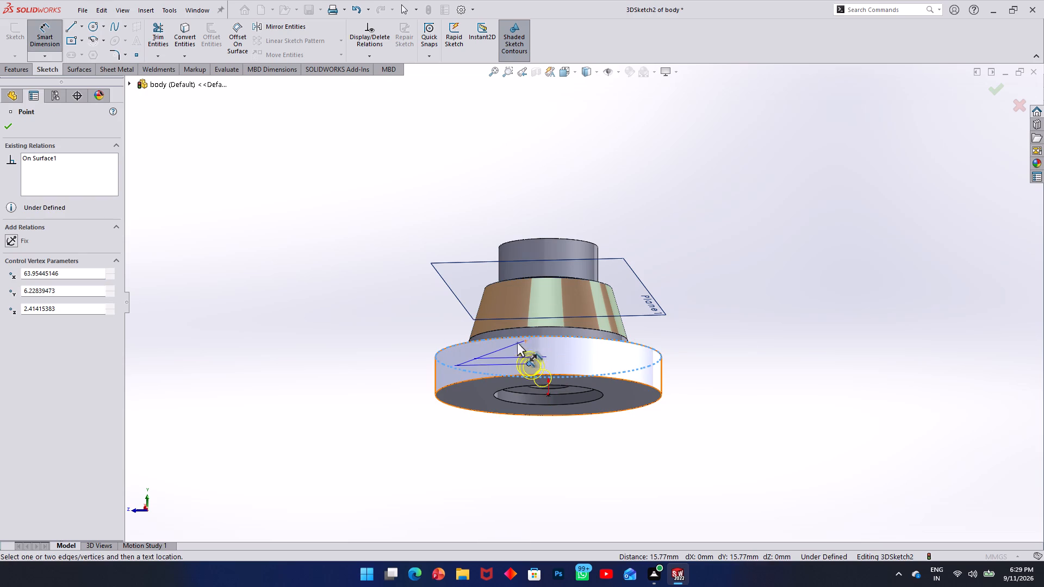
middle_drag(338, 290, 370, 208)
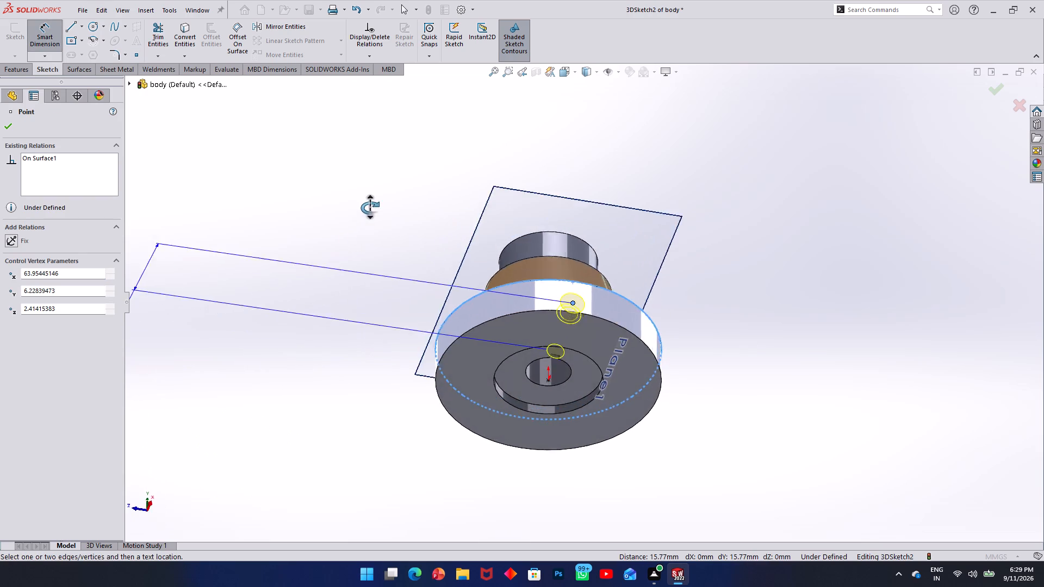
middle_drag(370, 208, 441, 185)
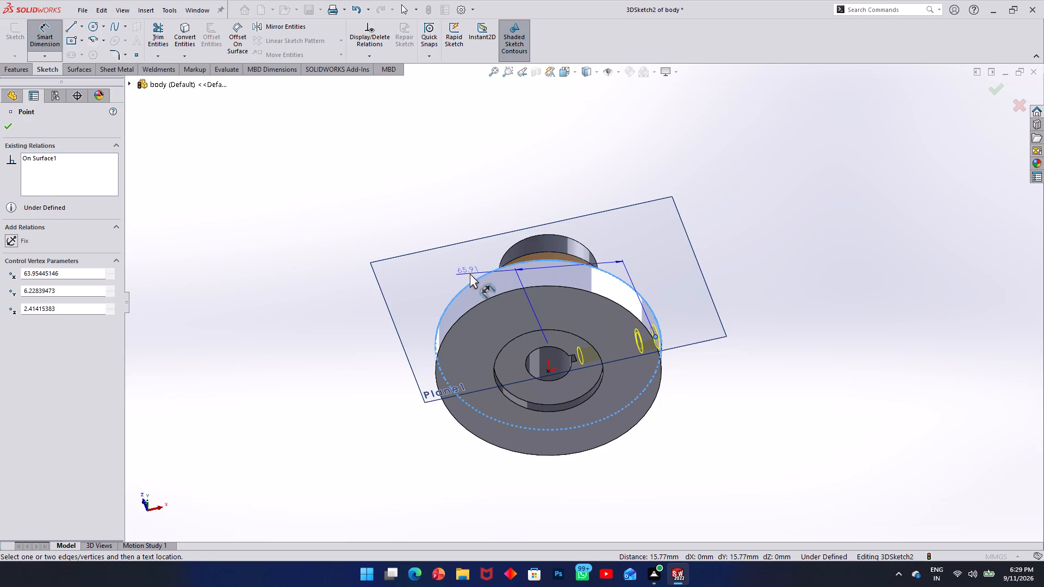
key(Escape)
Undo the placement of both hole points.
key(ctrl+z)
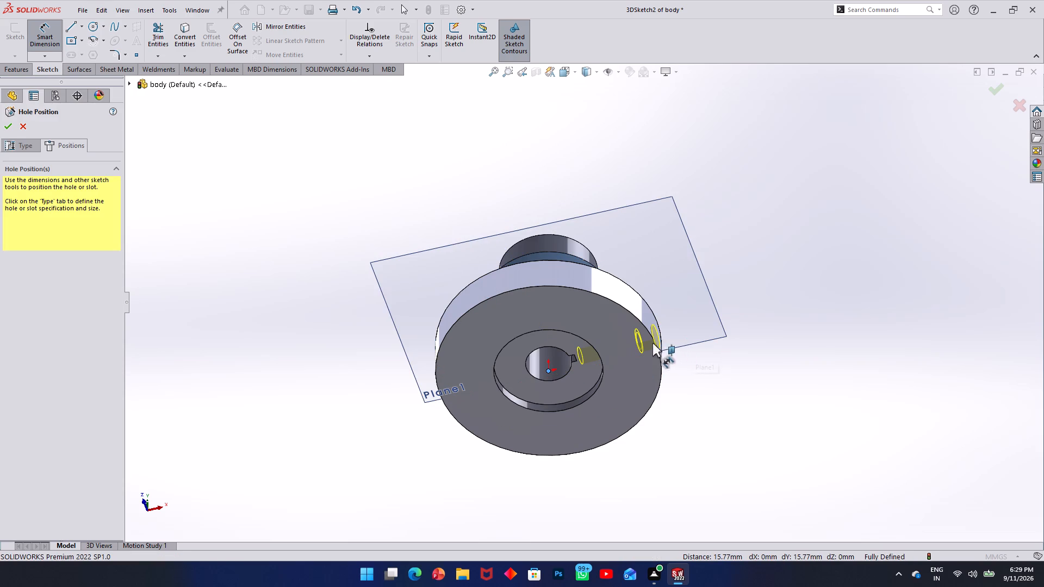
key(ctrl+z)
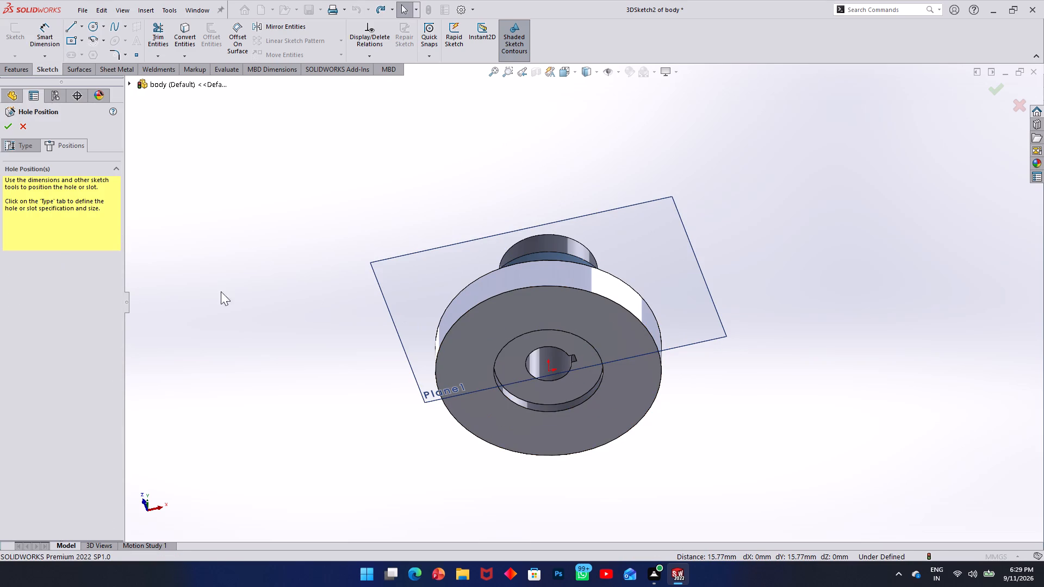
Place one hole point on the outer cylindrical face of the base flange, above the origin, and create the counterbored hole.
middle_drag(687, 307, 578, 401)
scroll(578, 401, up, 1)
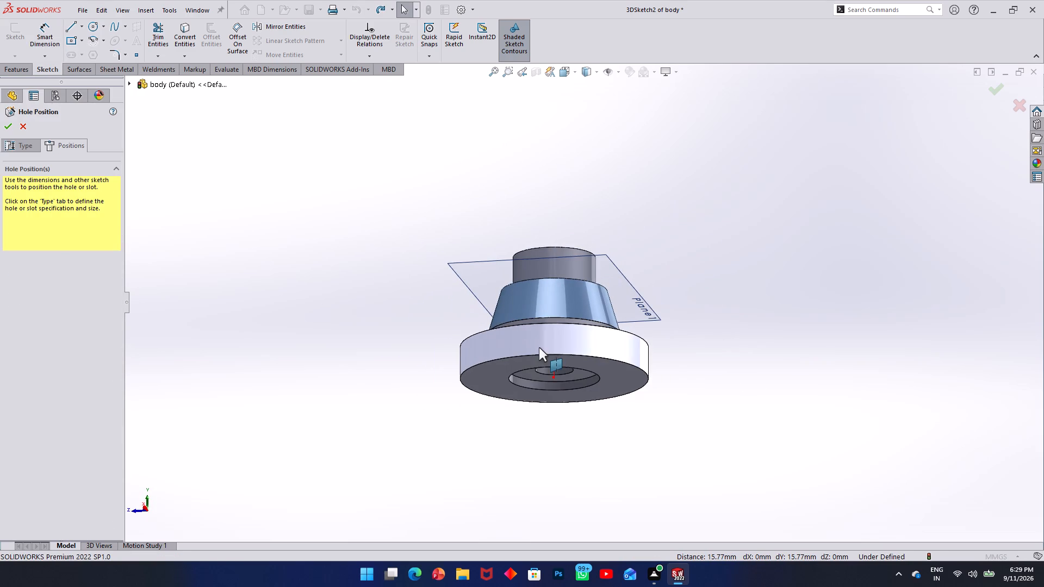
click(18, 140)
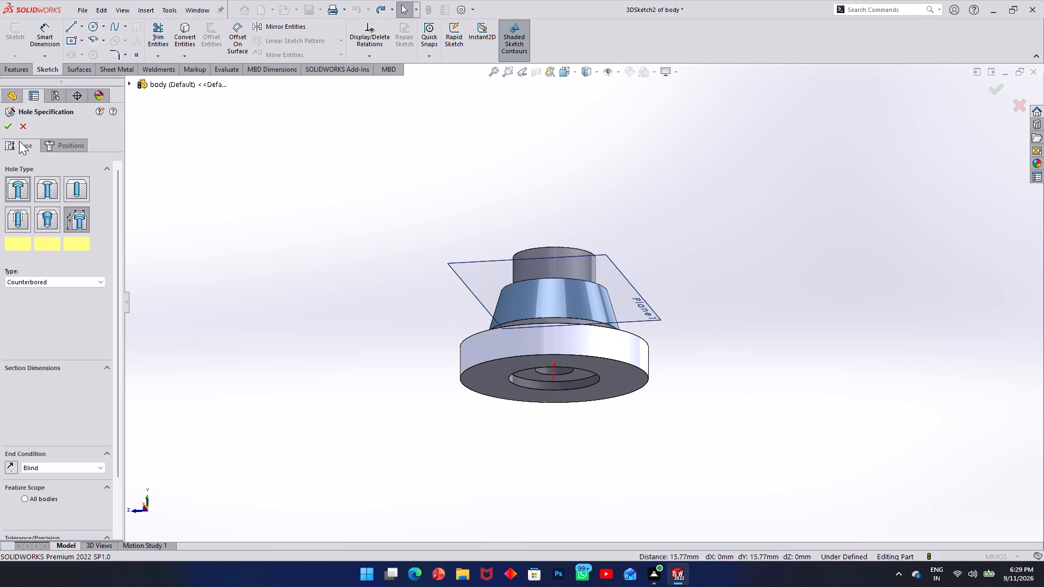
click(67, 144)
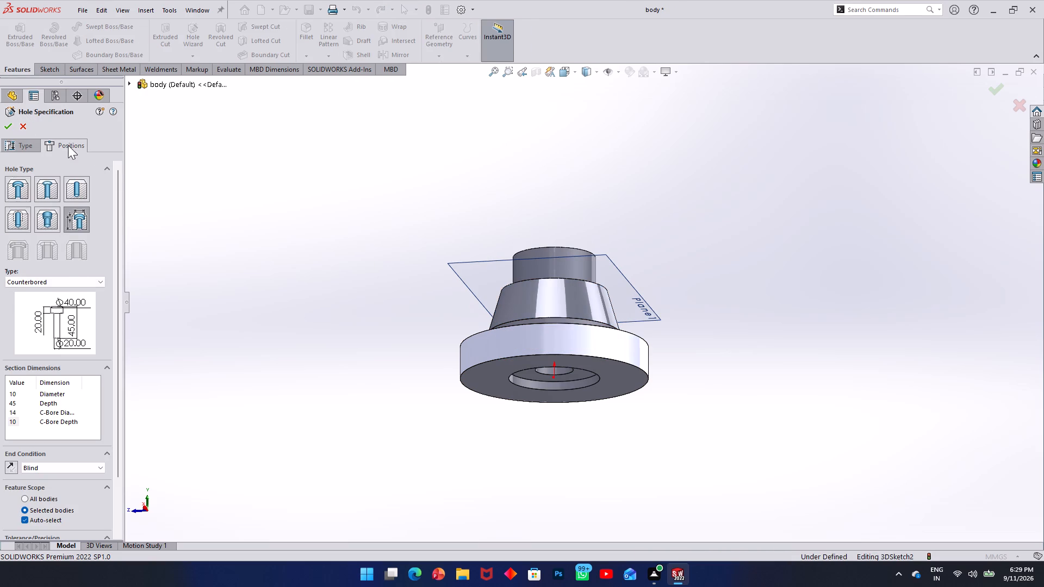
click(51, 178)
drag(52, 189, 54, 196)
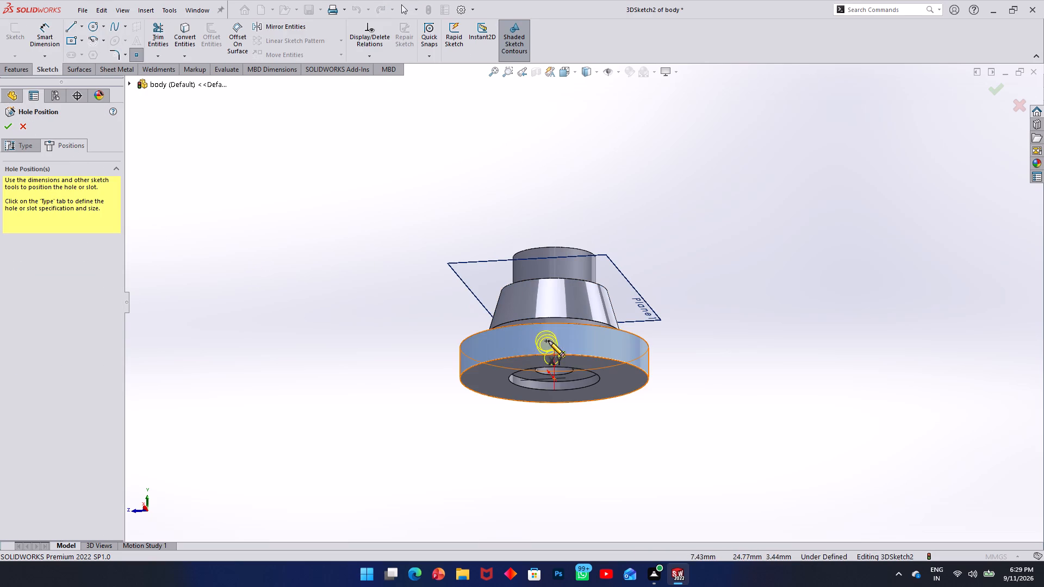
middle_drag(550, 336, 550, 356)
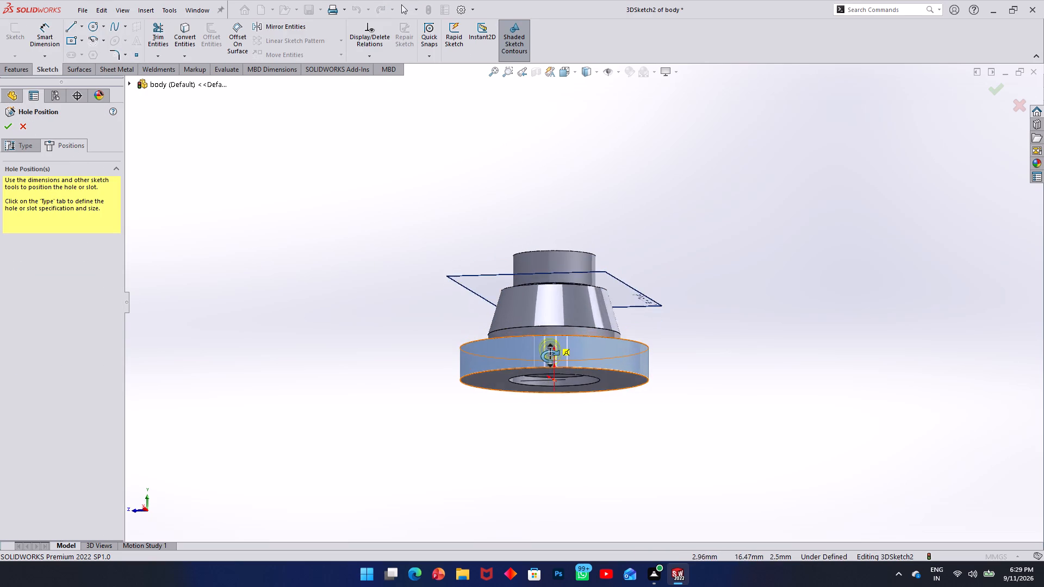
middle_drag(550, 356, 546, 386)
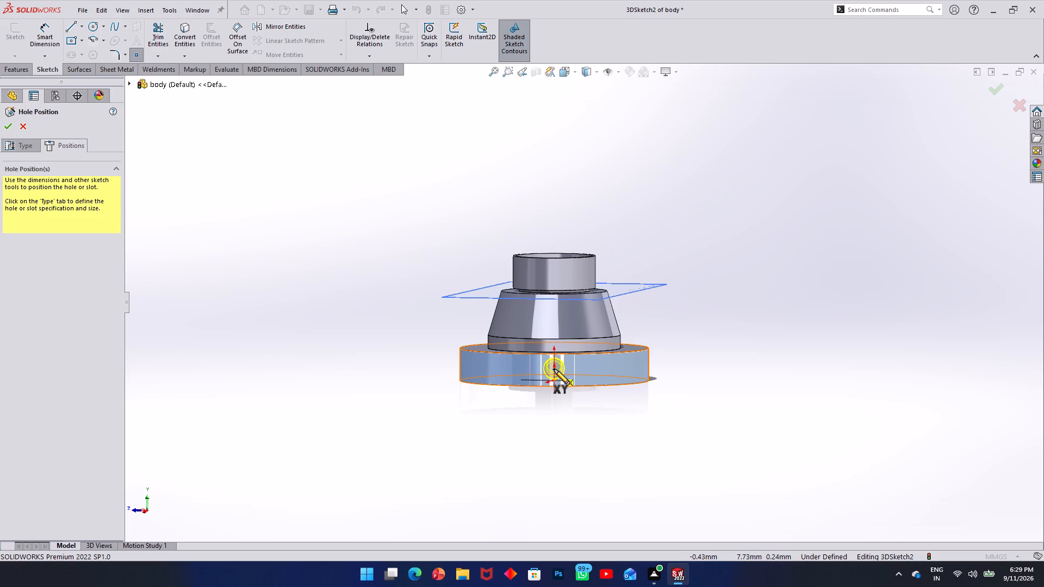
click(554, 369)
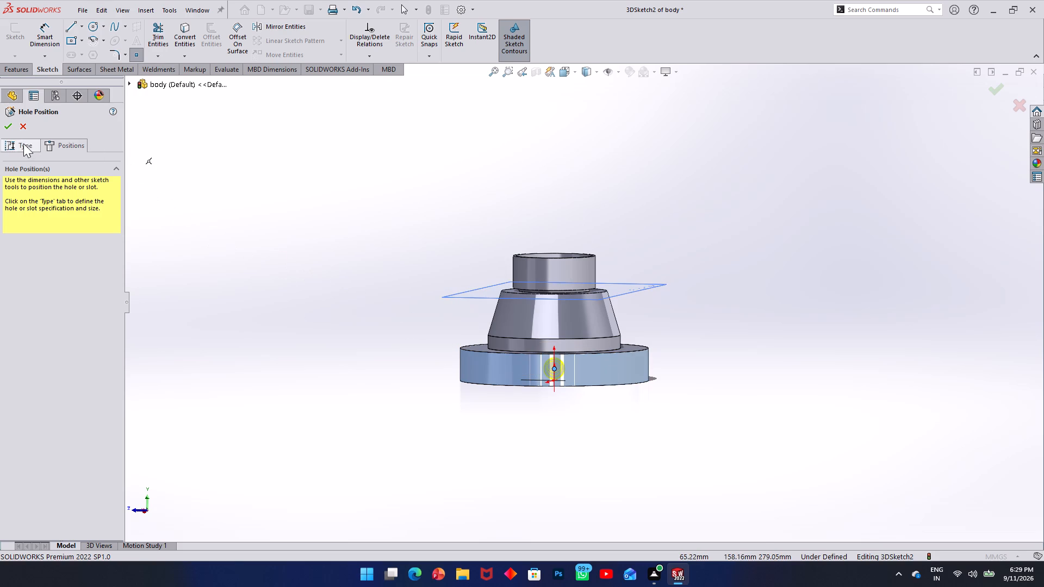
click(5, 127)
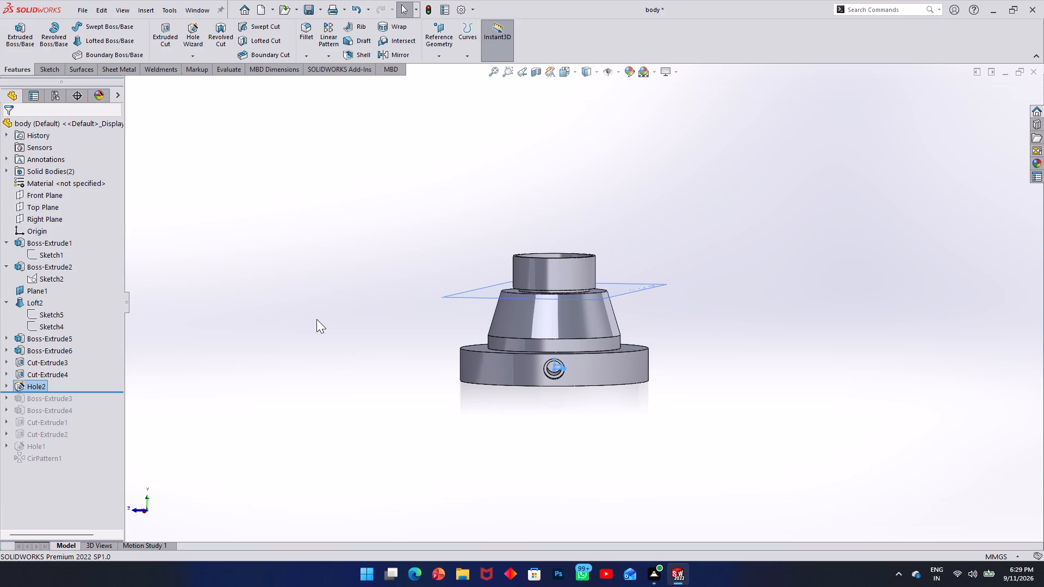
Examine the new counterbored hole in the flange's side and the body's underside from several angles.
middle_drag(632, 334, 571, 111)
scroll(571, 111, up, 1)
scroll(544, 285, down, 4)
scroll(542, 276, up, 2)
middle_drag(540, 273, 379, 344)
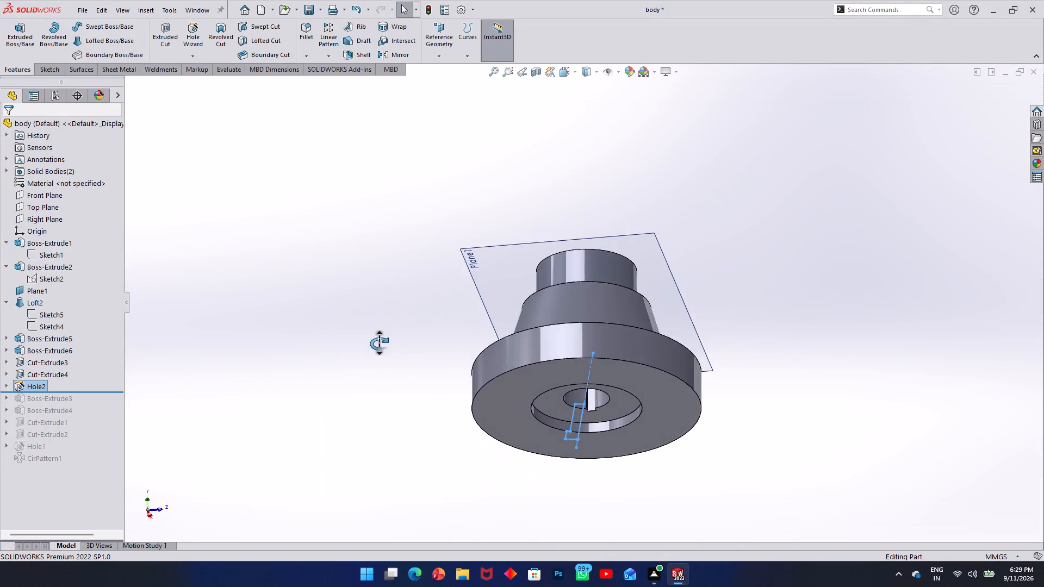
middle_drag(379, 344, 606, 413)
scroll(606, 413, up, 1)
click(769, 315)
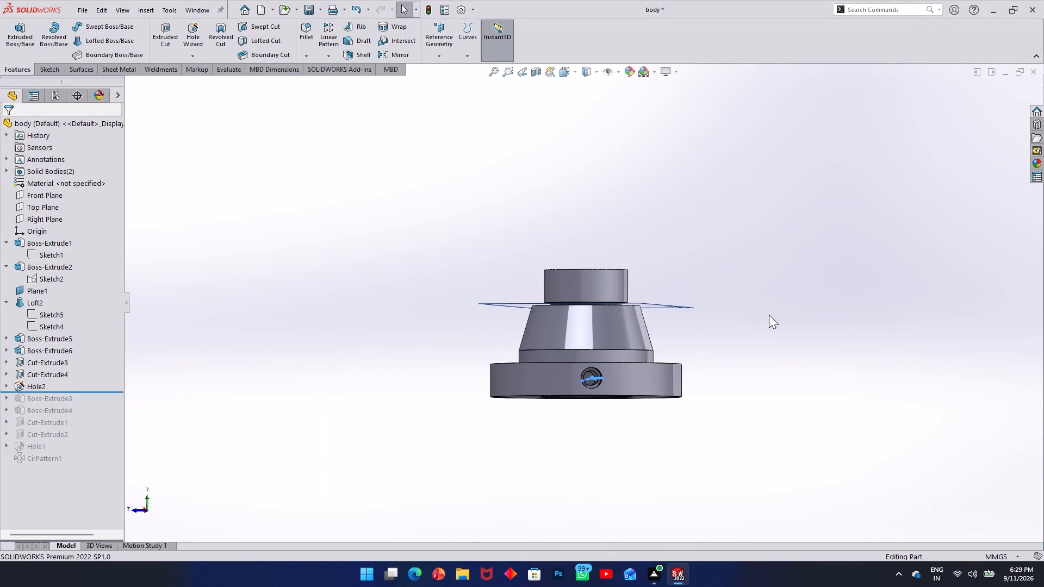
middle_drag(605, 369, 589, 373)
scroll(593, 372, down, 2)
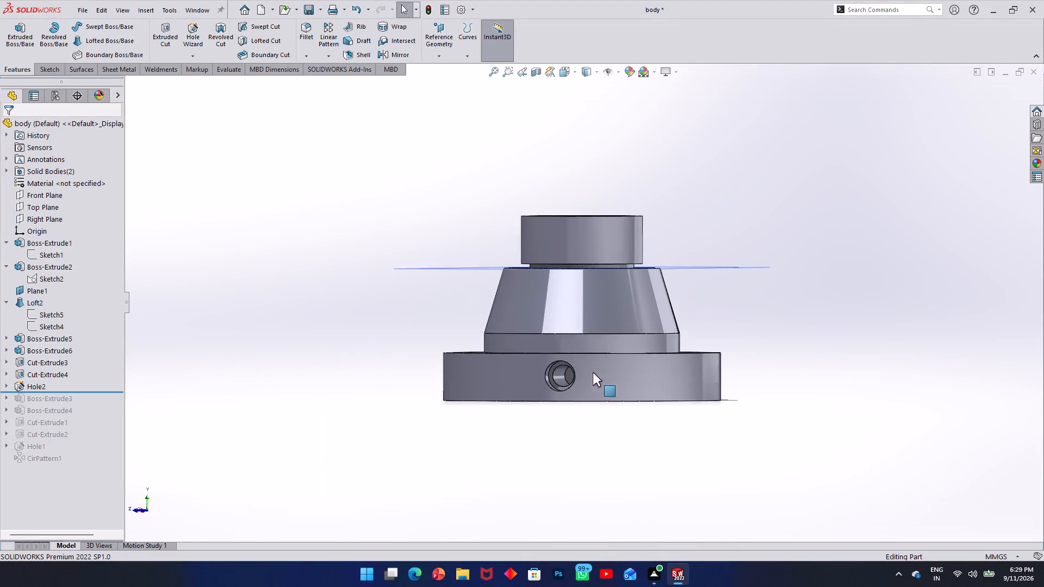
scroll(593, 372, down, 4)
scroll(565, 359, up, 1)
middle_drag(567, 357, 538, 347)
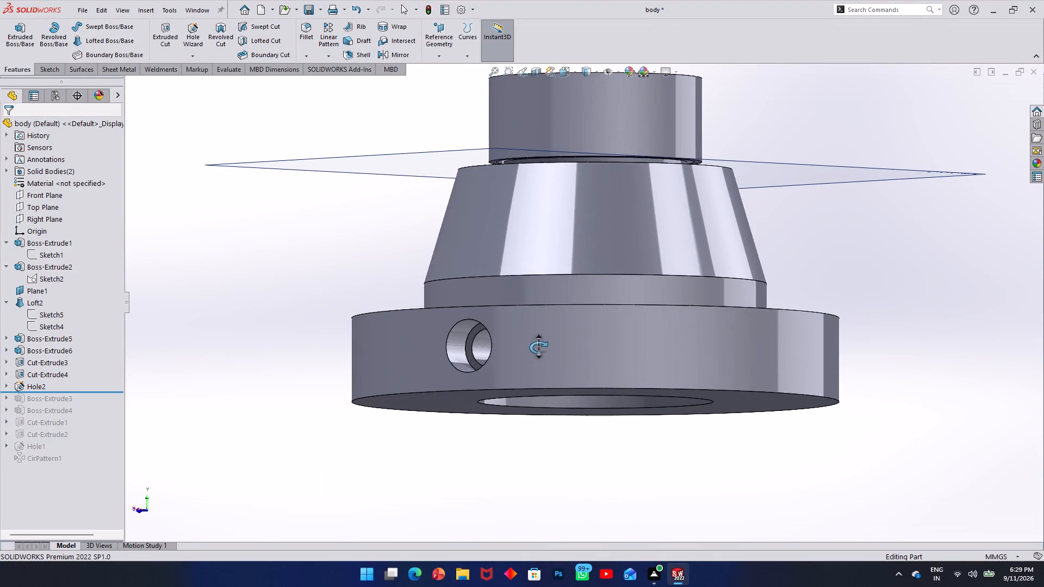
middle_drag(538, 347, 538, 332)
middle_drag(481, 314, 484, 316)
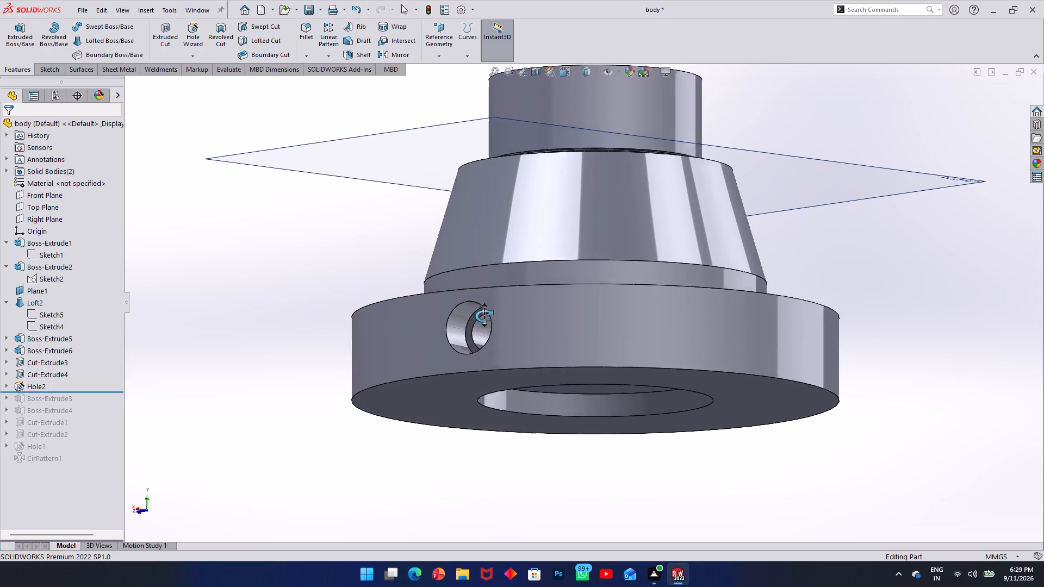
middle_drag(484, 316, 528, 317)
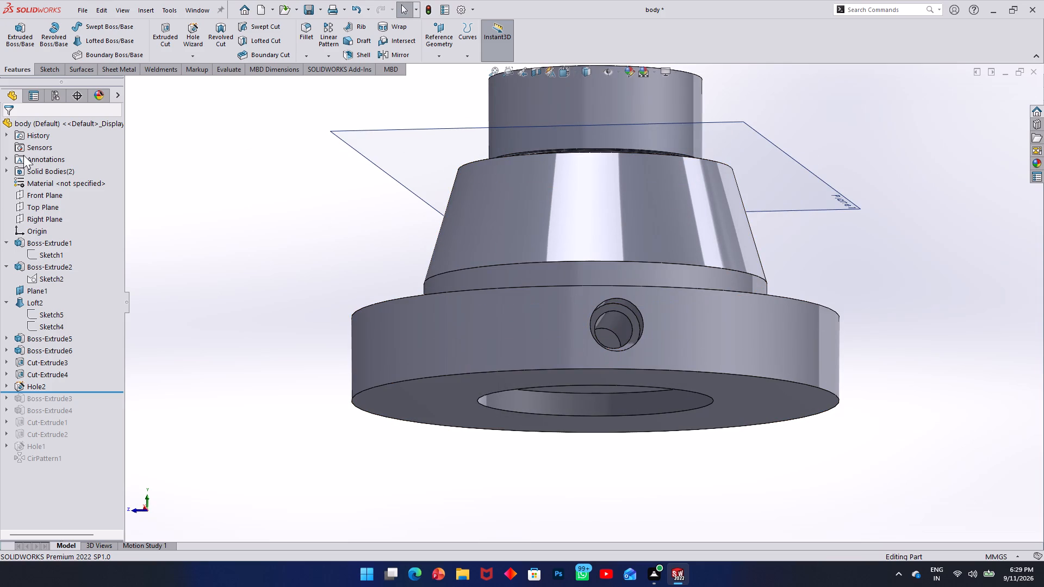
middle_drag(526, 313, 511, 370)
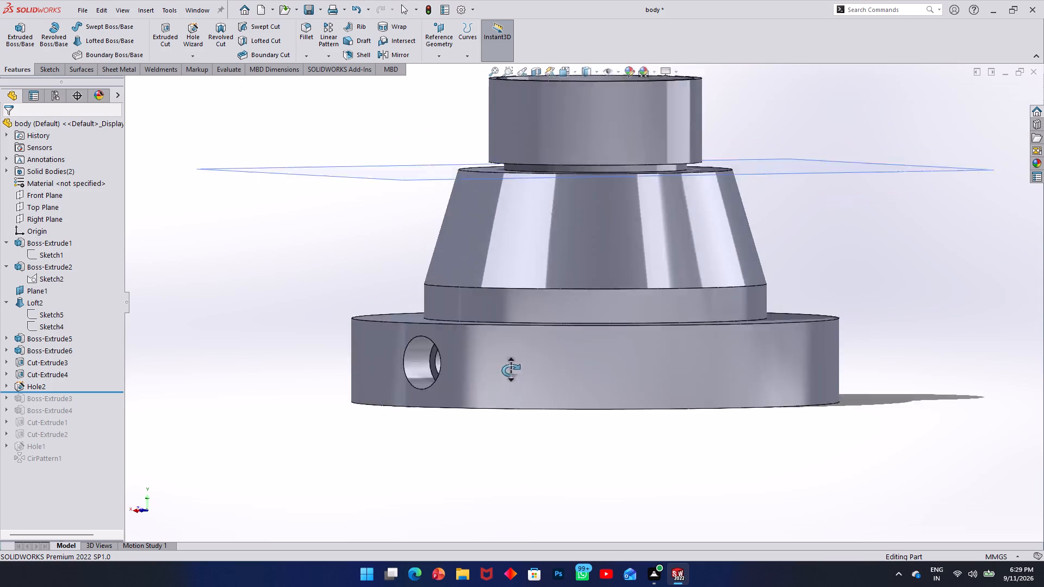
middle_drag(511, 370, 518, 340)
middle_drag(517, 339, 534, 192)
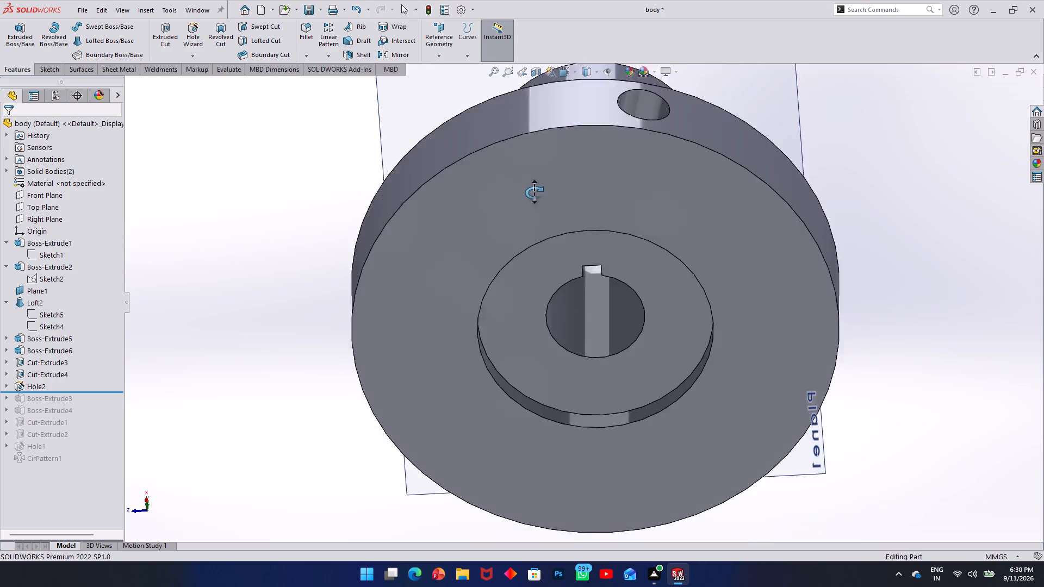
middle_drag(534, 192, 529, 347)
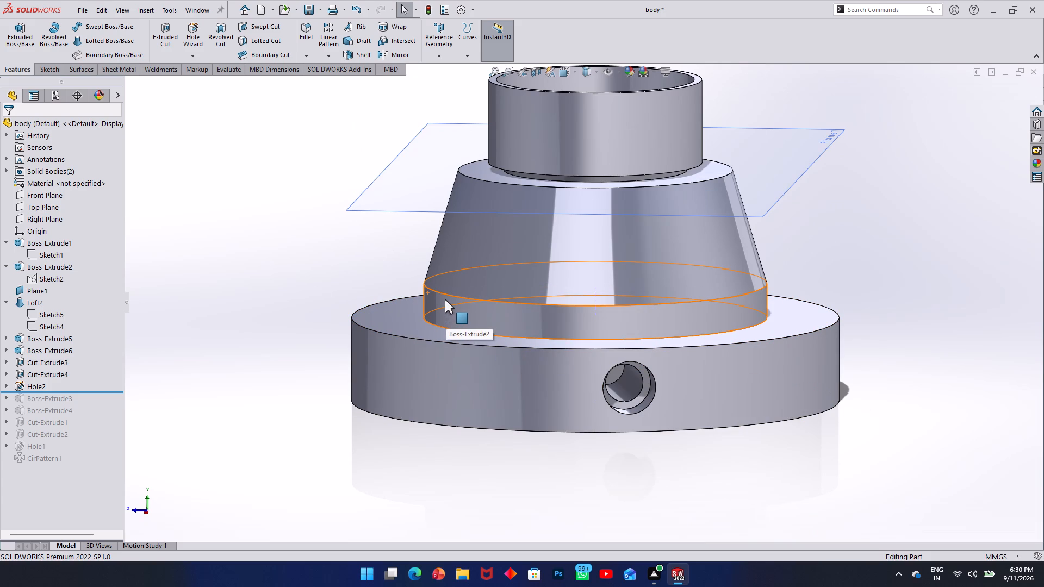
Circular-pattern the counterbored hole about the flange's upper circular edge with 4 equally spaced instances over 360 degrees.
middle_drag(500, 302, 478, 251)
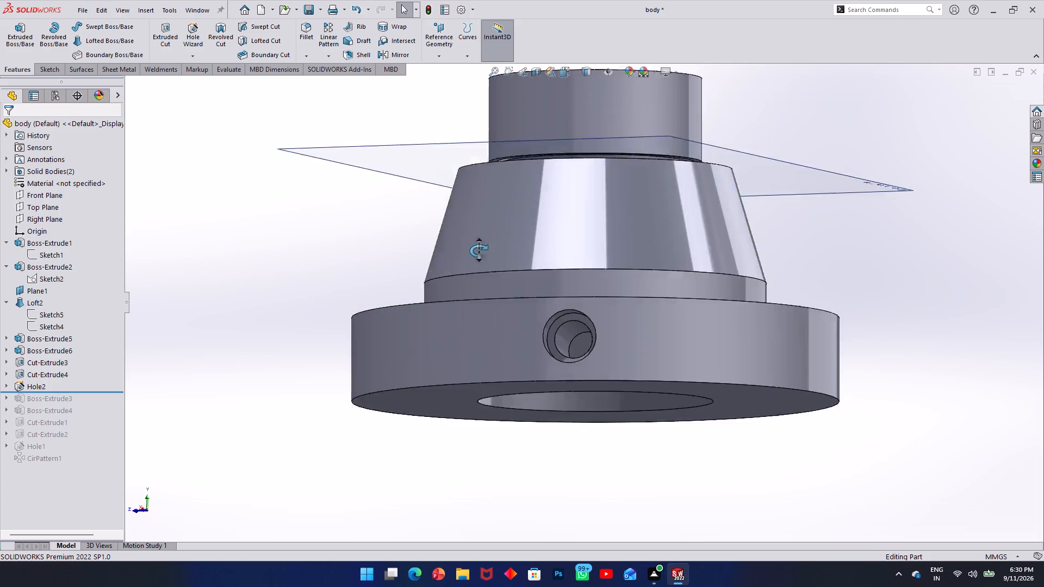
middle_drag(478, 251, 461, 150)
click(330, 60)
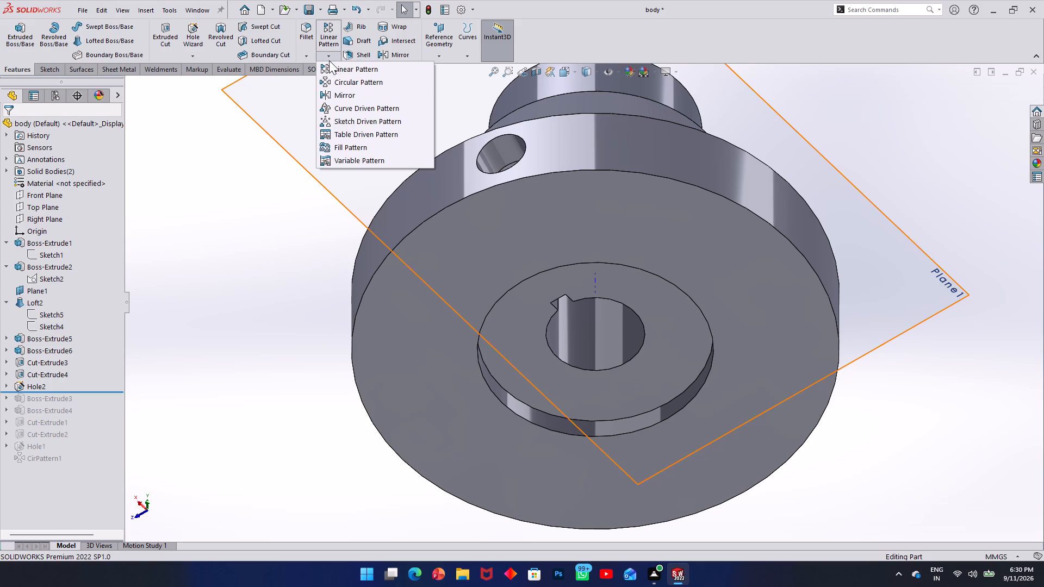
click(334, 83)
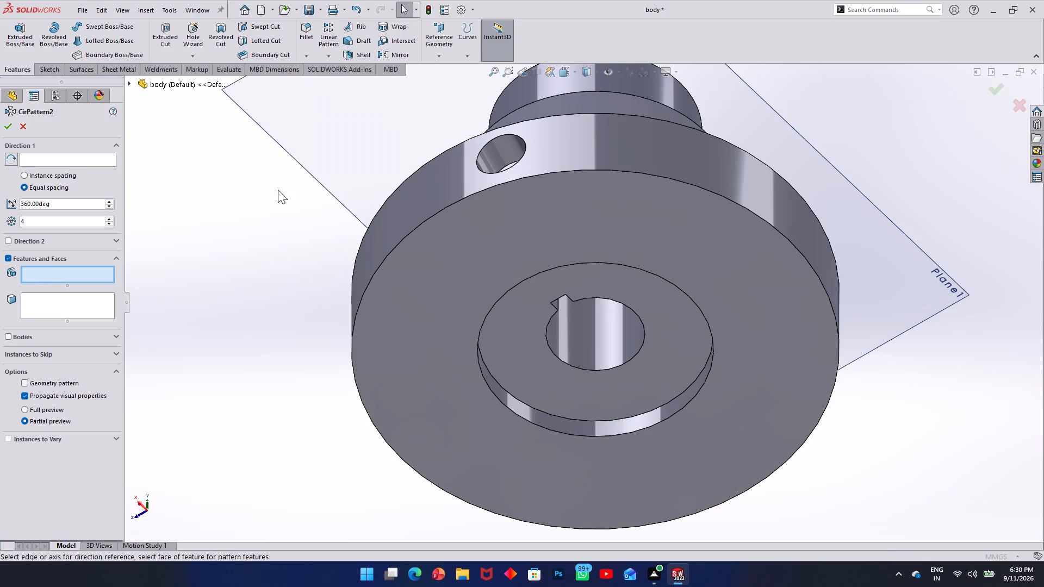
click(127, 82)
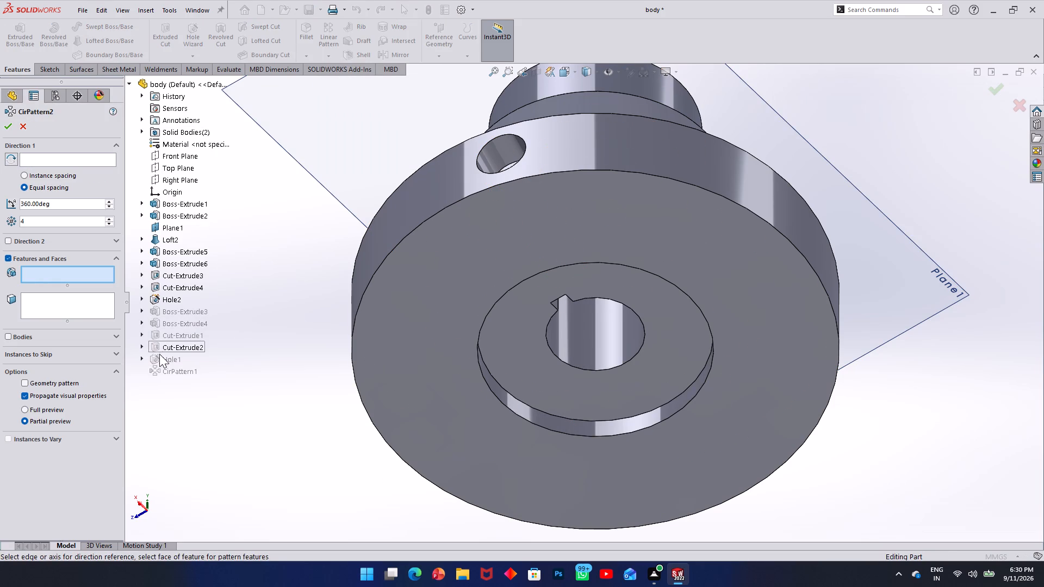
click(164, 301)
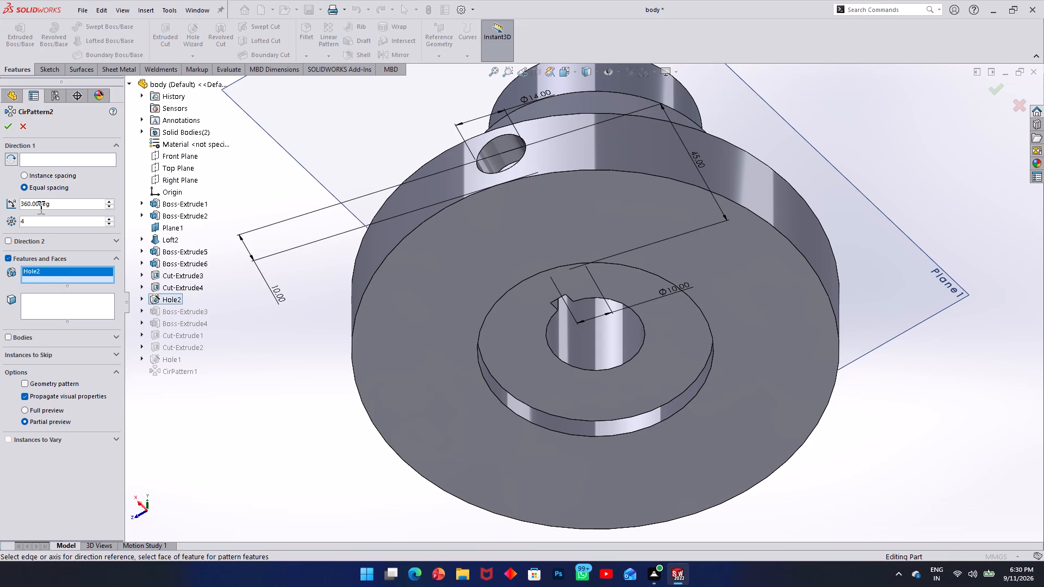
click(52, 161)
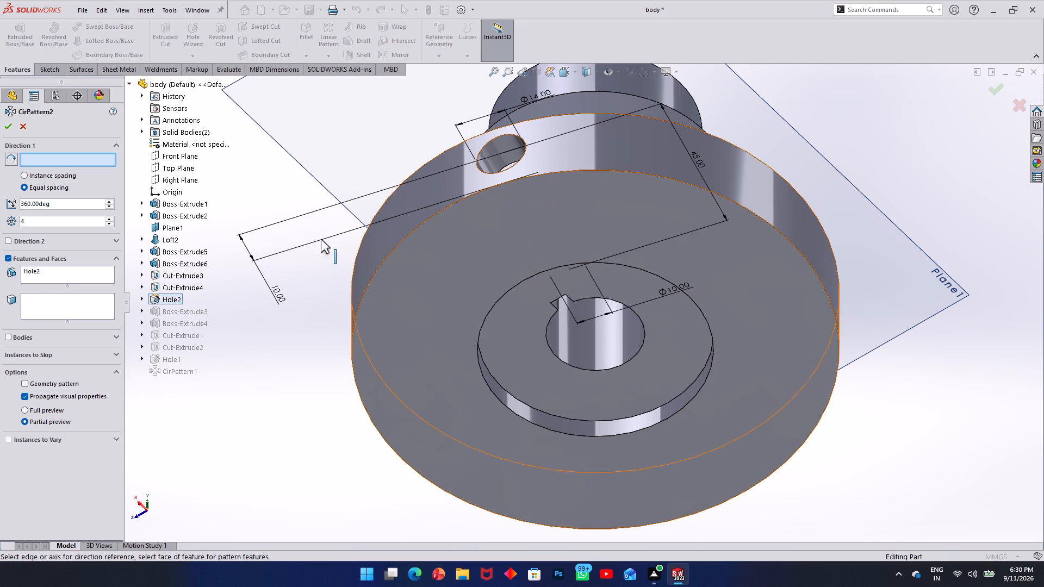
drag(49, 221, 0, 230)
key(3)
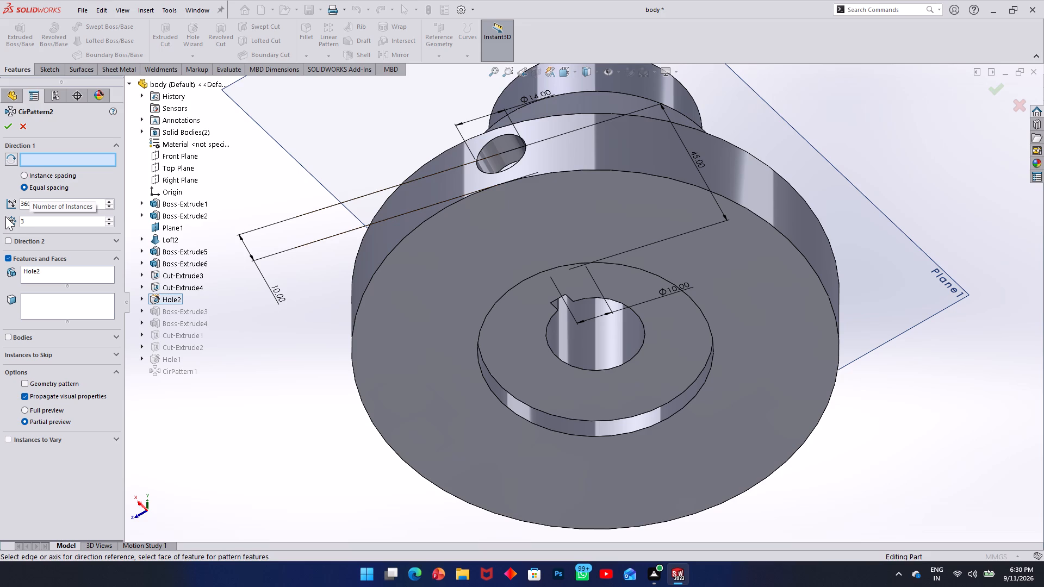
drag(24, 220, 0, 226)
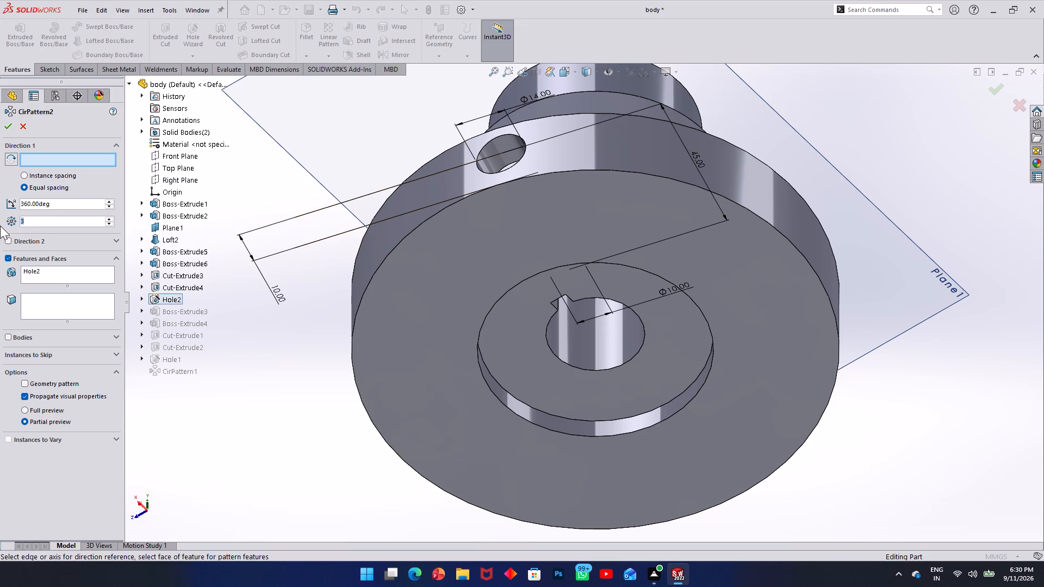
key(4)
key(Return)
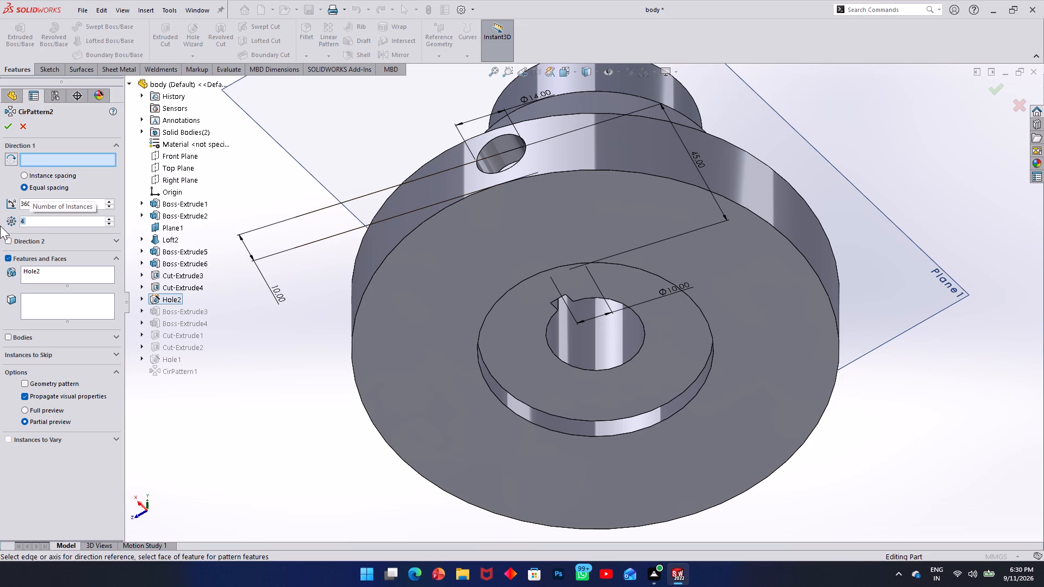
click(589, 114)
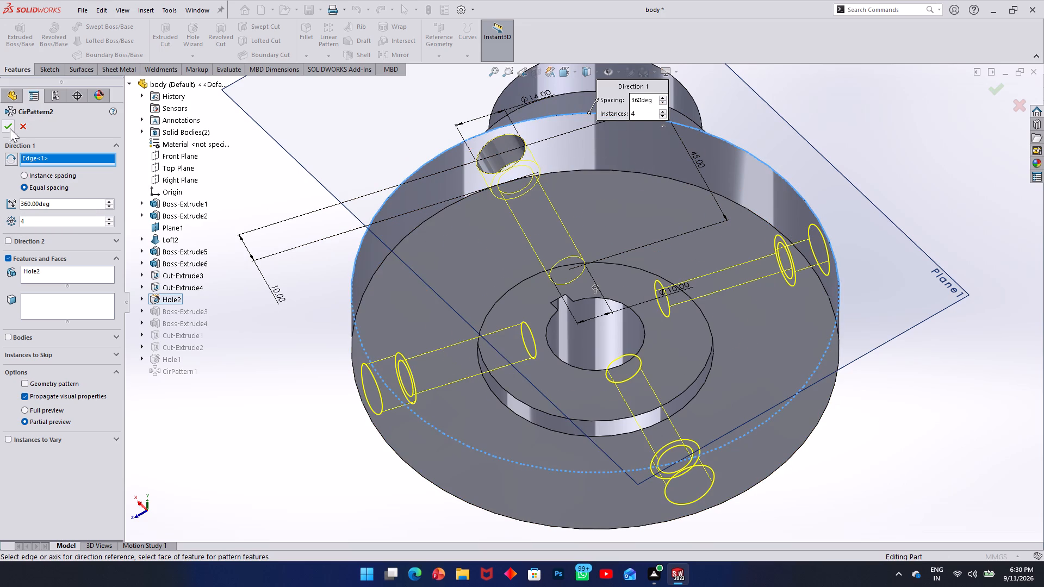
click(4, 132)
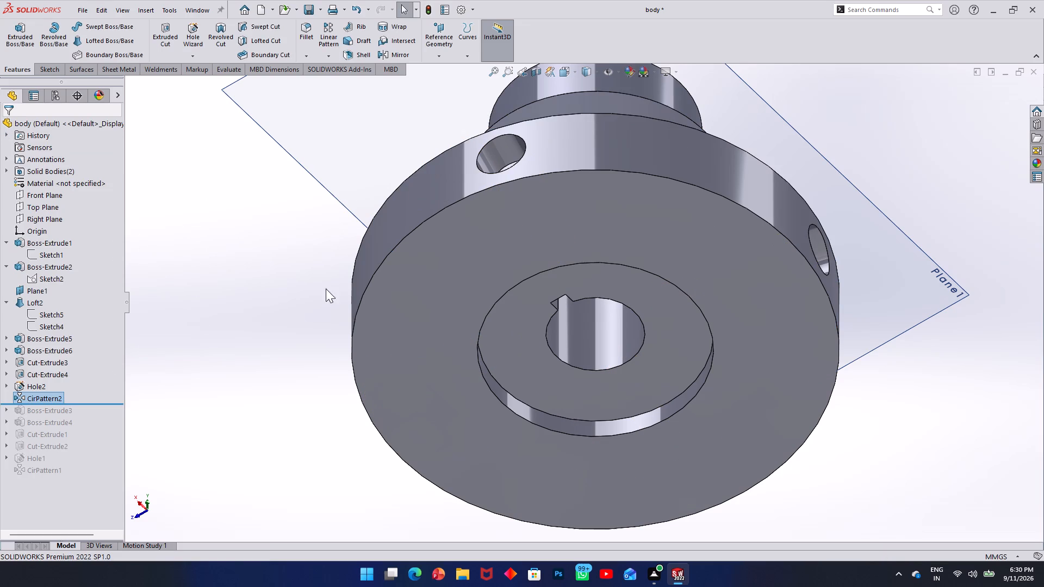
Check the patterned holes around the flange and save the body part.
middle_drag(335, 284, 422, 348)
scroll(606, 300, up, 2)
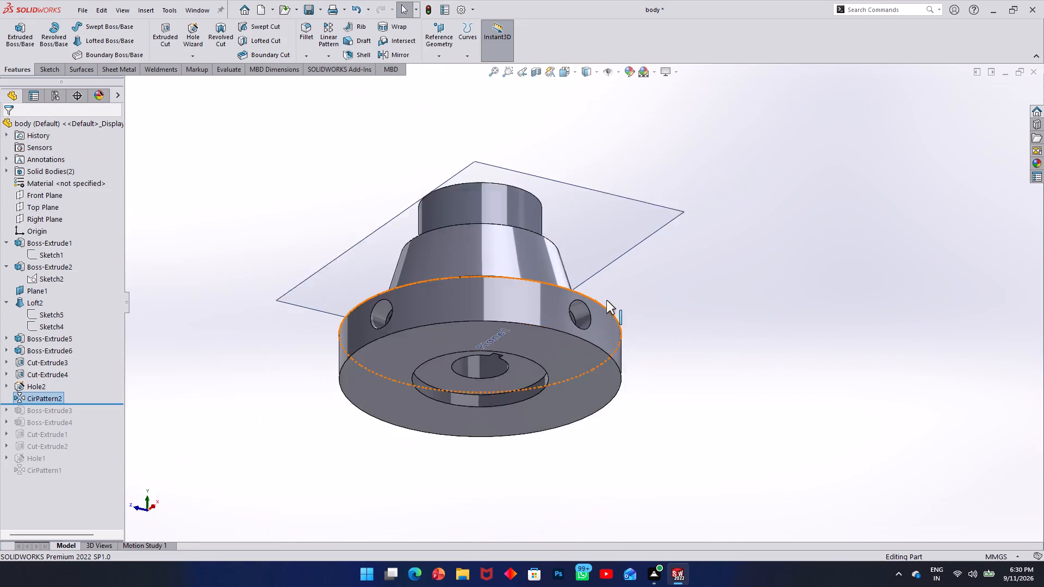
scroll(606, 300, up, 2)
middle_drag(602, 299, 402, 217)
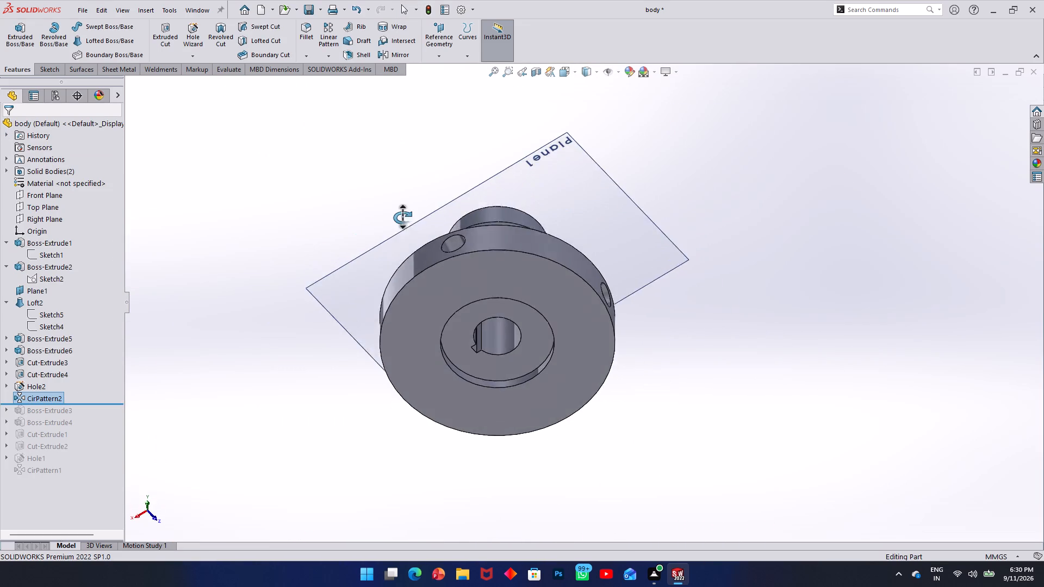
middle_drag(402, 217, 400, 411)
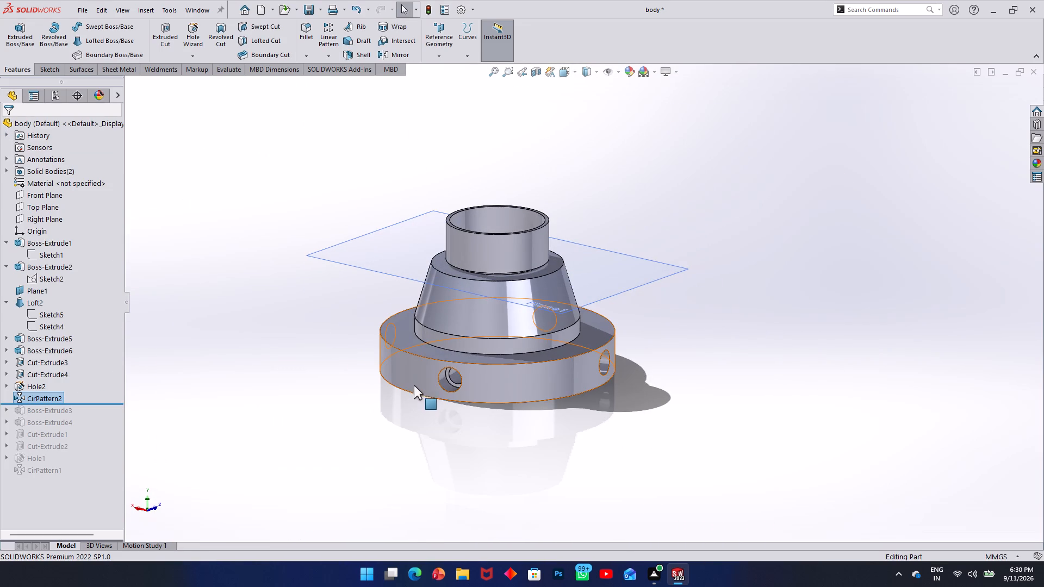
middle_drag(442, 360, 458, 150)
key(ctrl+s)
key(ctrl+s)
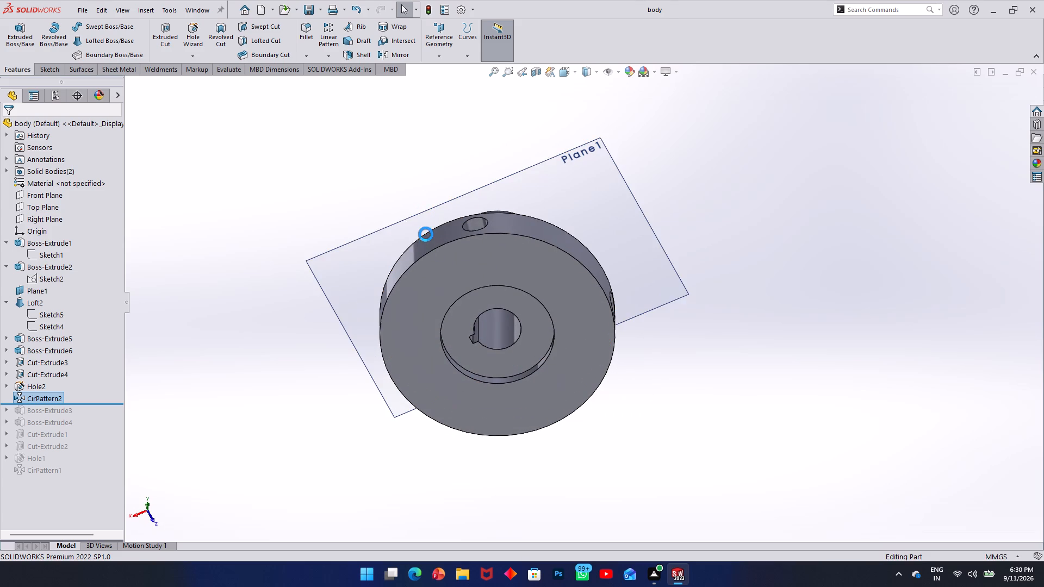
Return to the assembly and insert the saved body part from the milling jig folder, placing it over the base plate.
click(1006, 75)
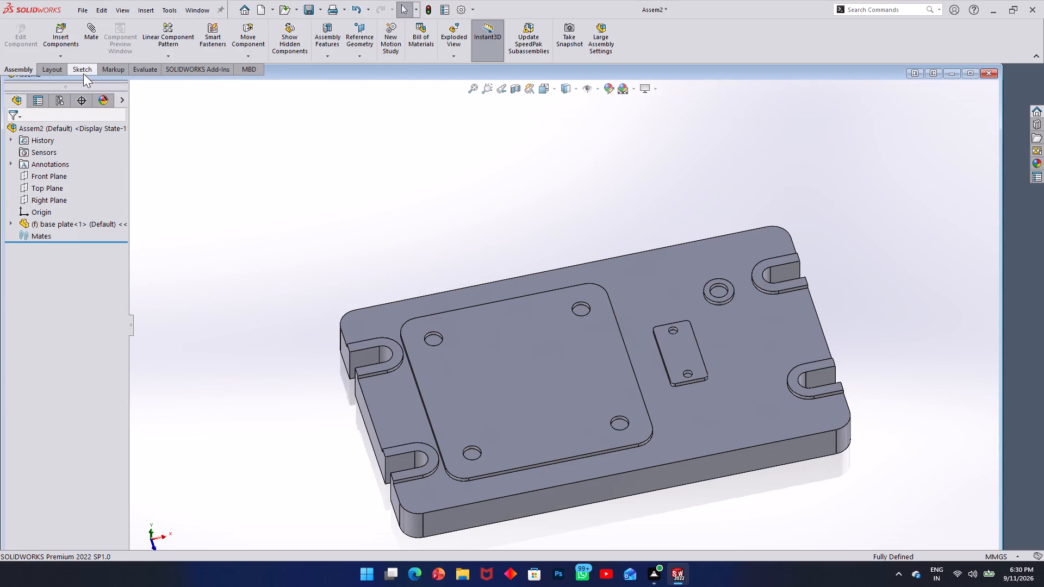
click(70, 41)
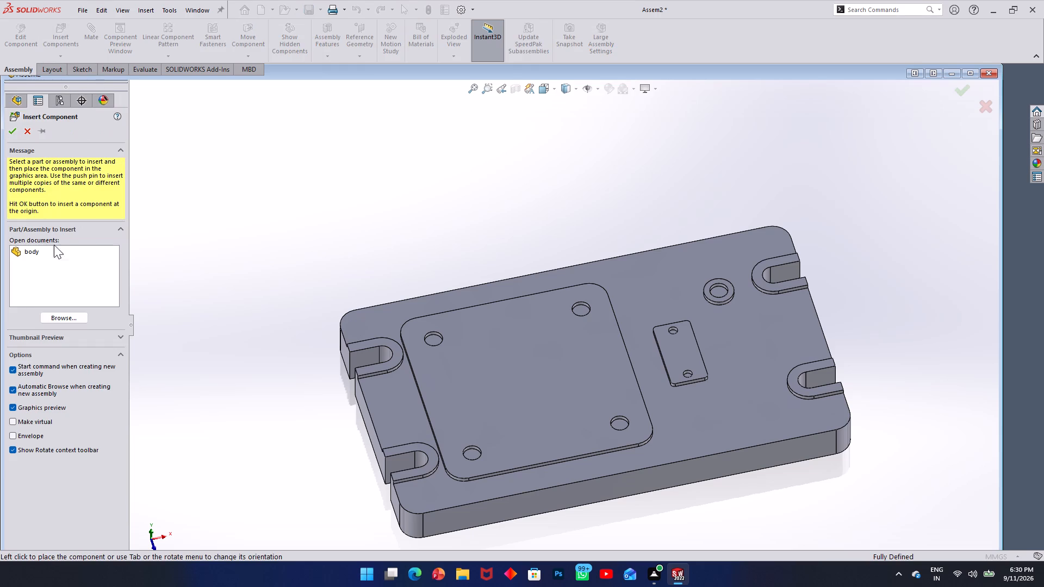
click(59, 313)
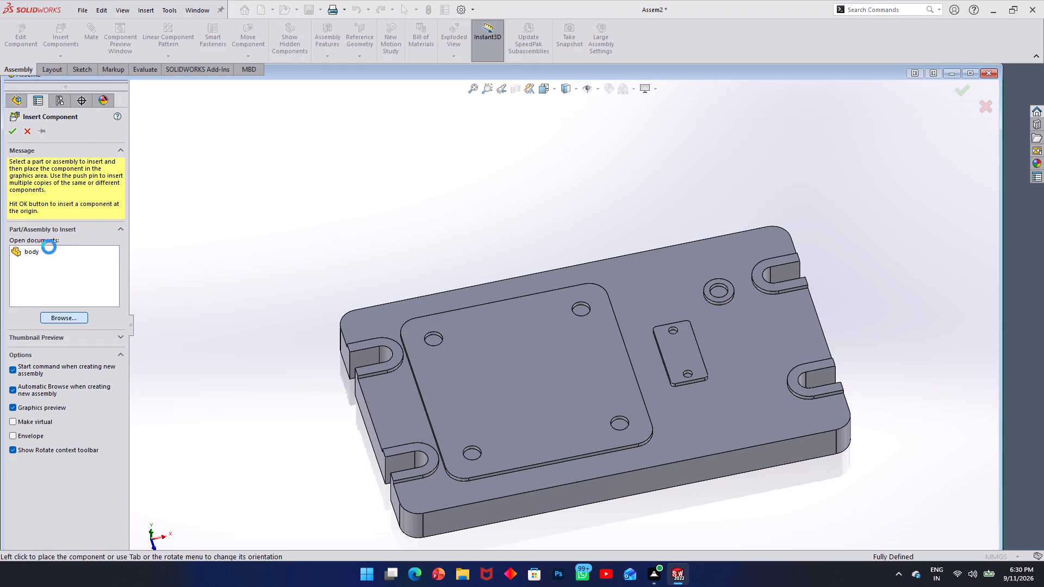
click(20, 262)
click(26, 252)
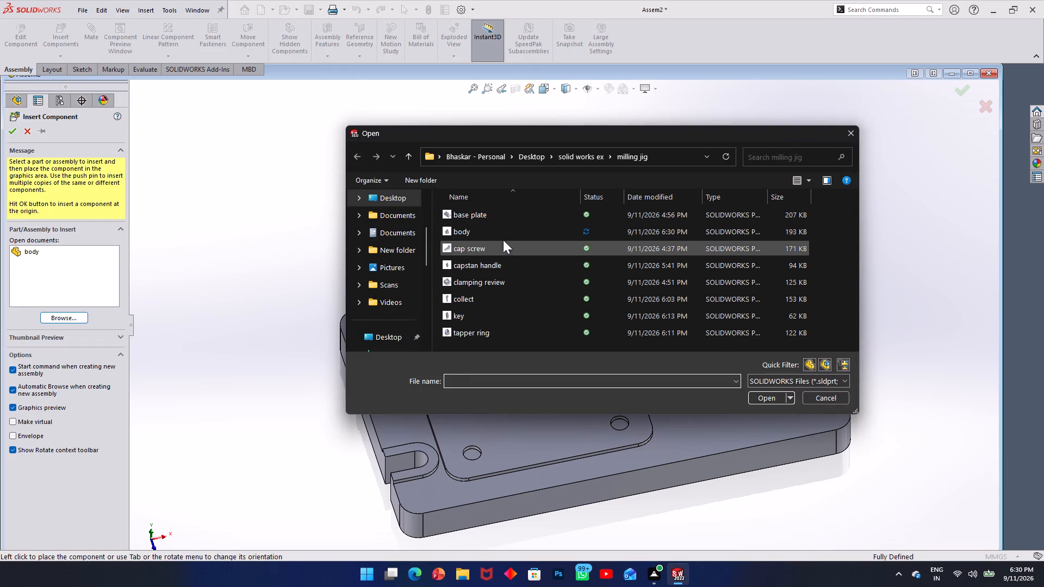
click(502, 236)
click(757, 399)
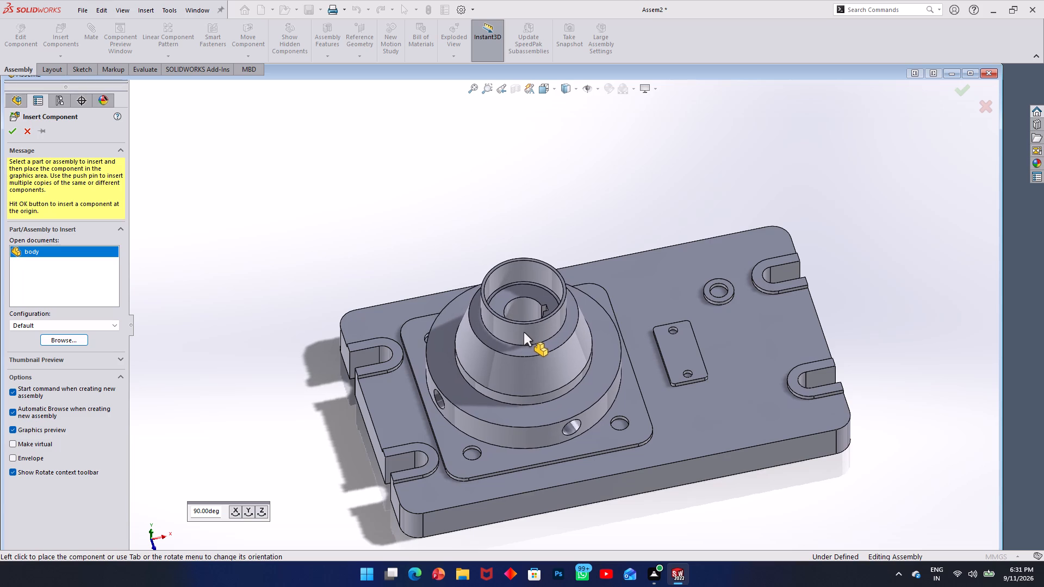
click(521, 274)
middle_drag(496, 403, 498, 358)
click(529, 271)
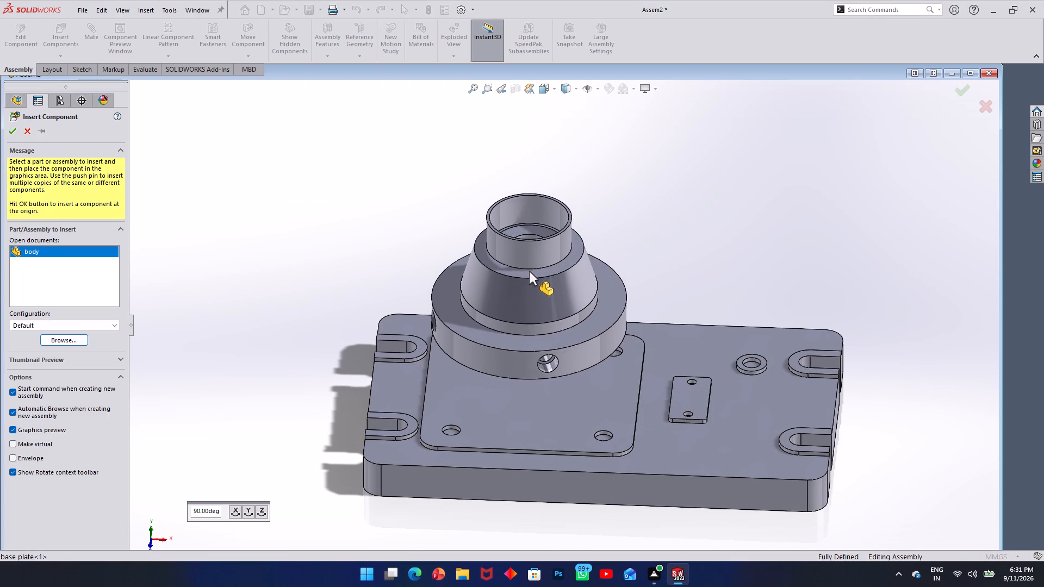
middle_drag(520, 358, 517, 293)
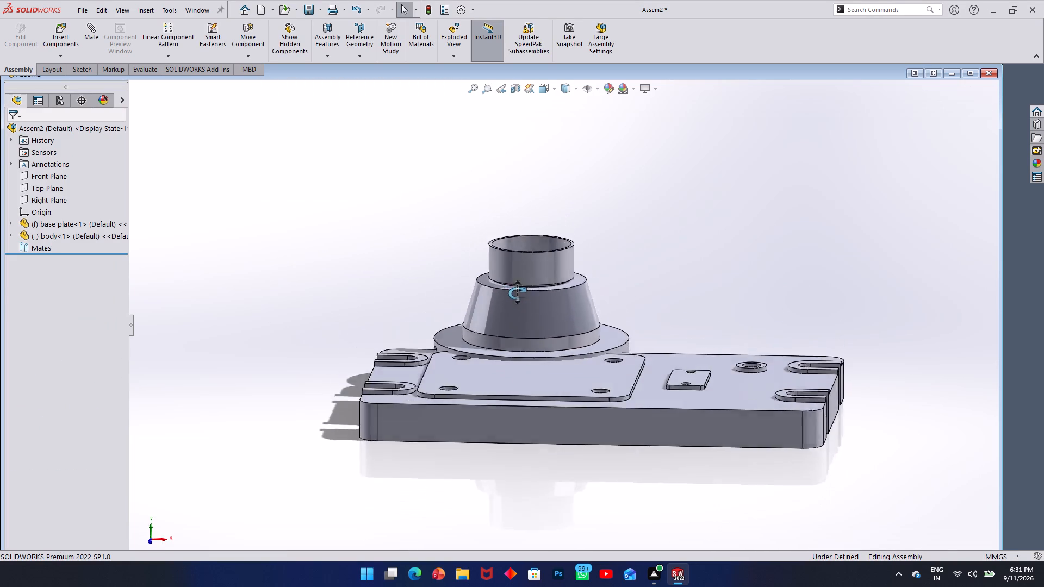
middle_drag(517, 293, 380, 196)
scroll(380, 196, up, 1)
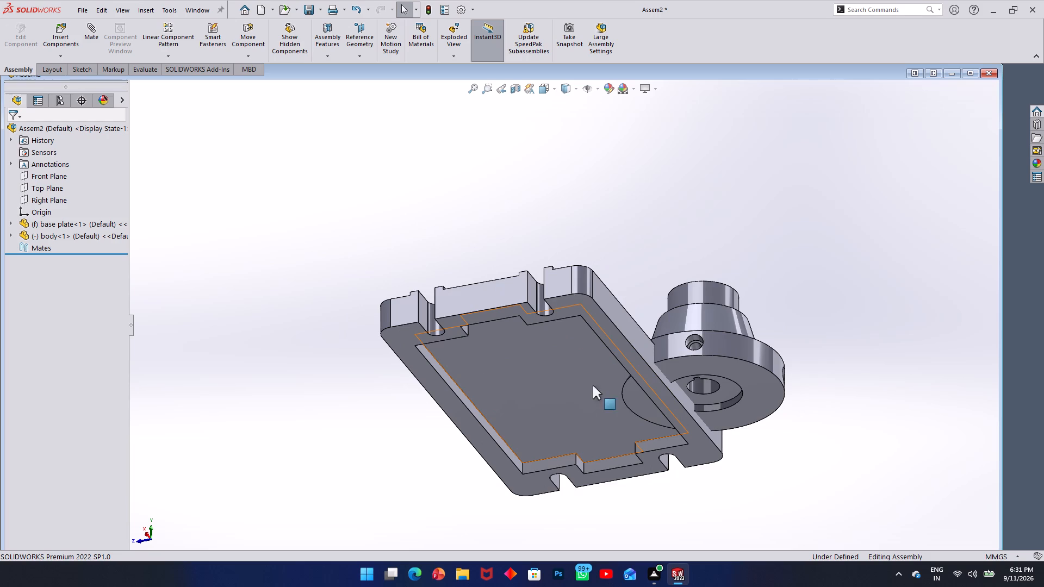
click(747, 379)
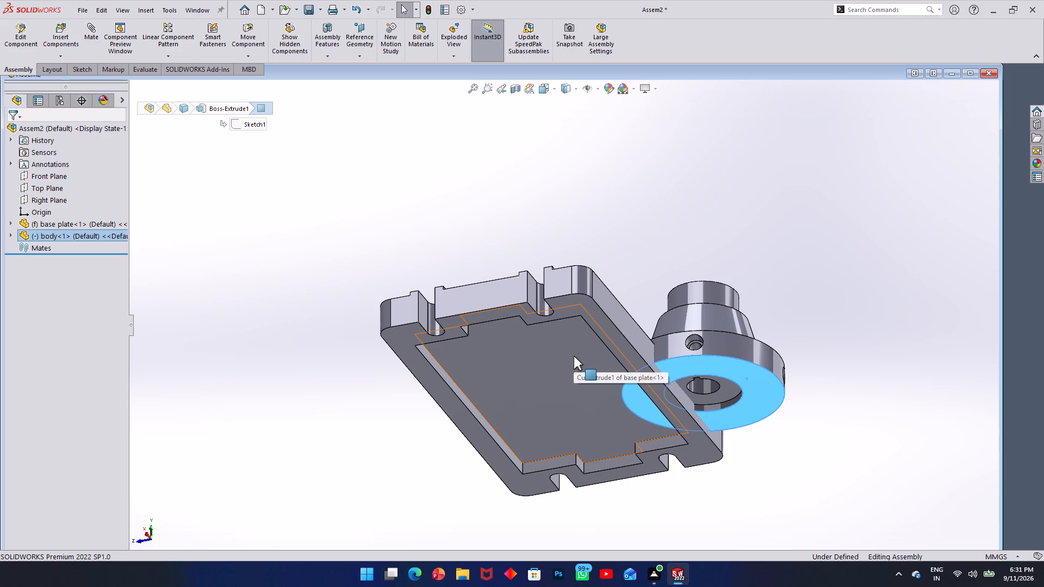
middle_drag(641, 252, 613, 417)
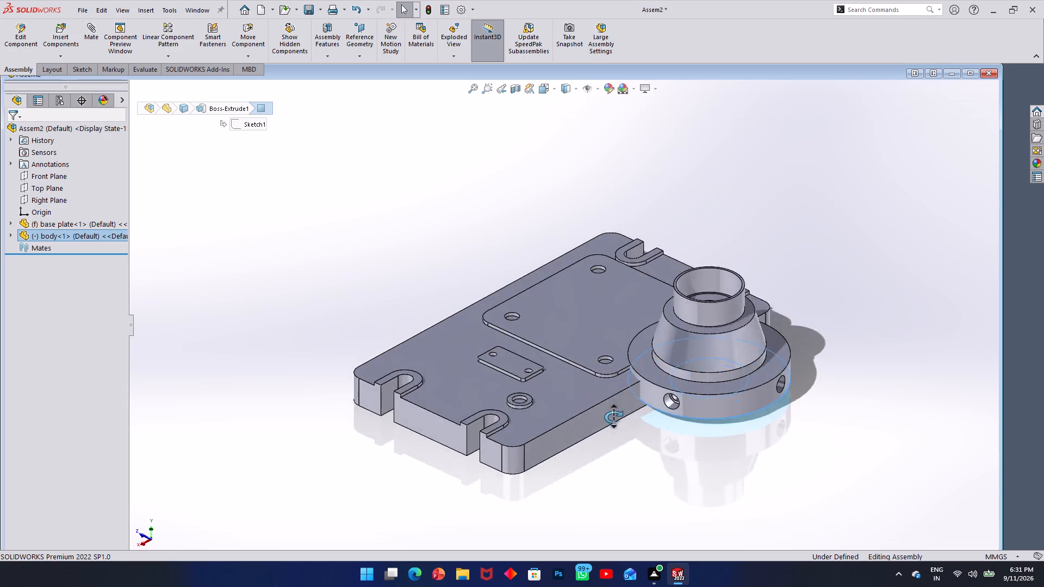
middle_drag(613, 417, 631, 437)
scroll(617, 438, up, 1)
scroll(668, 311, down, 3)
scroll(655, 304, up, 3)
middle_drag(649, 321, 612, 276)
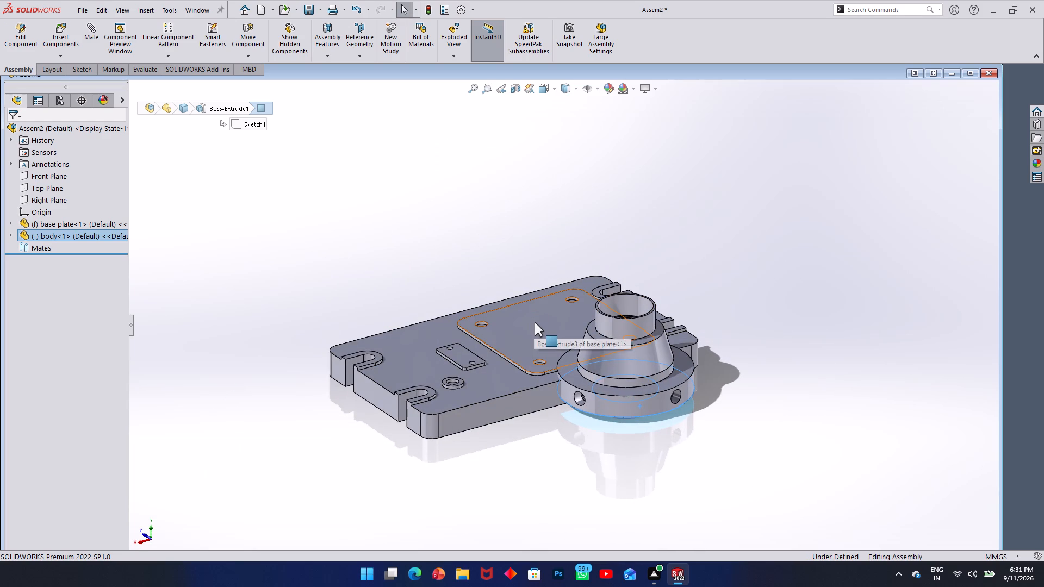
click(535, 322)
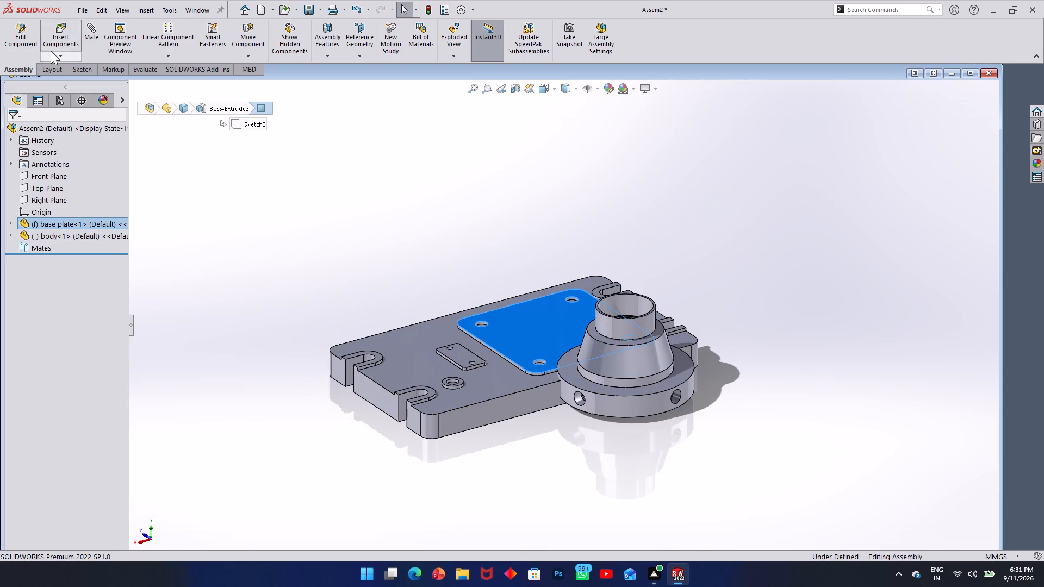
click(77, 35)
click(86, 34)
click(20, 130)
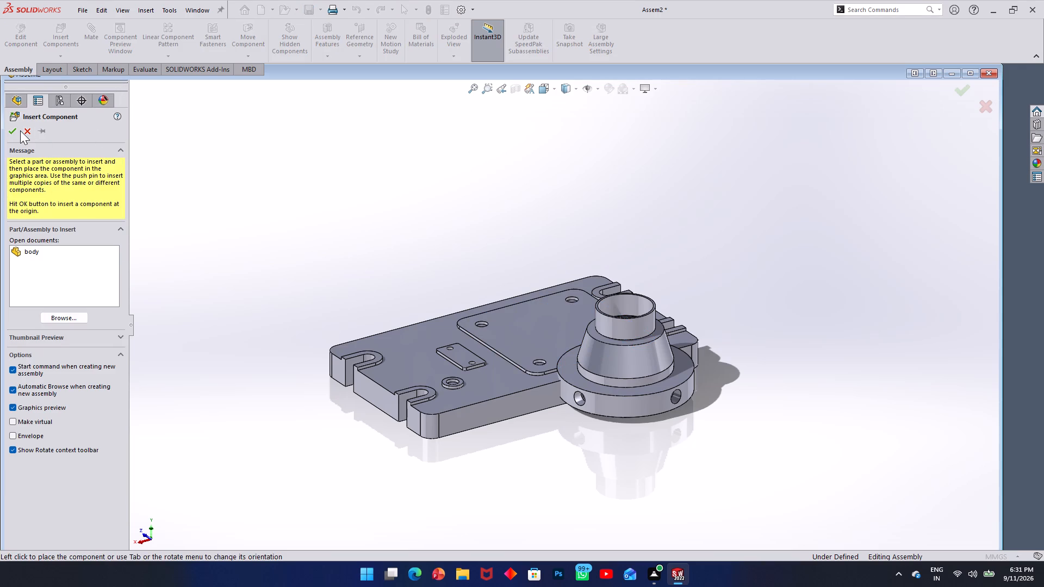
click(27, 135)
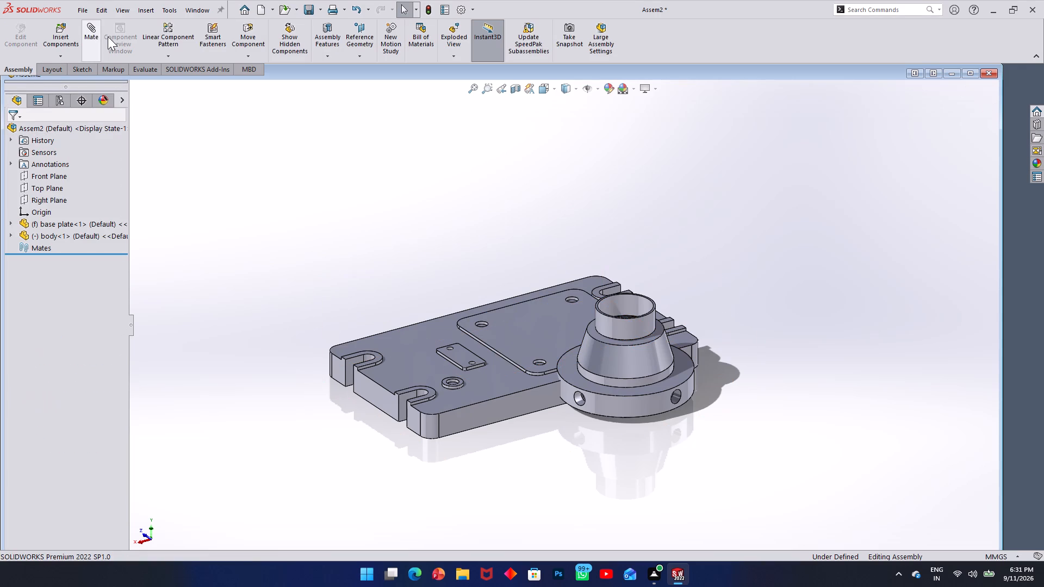
Add a Parallel mate between the body's flat underside and the top face of the base plate's large raised pad.
click(92, 33)
middle_drag(585, 341, 573, 211)
scroll(605, 352, down, 2)
click(623, 329)
middle_drag(486, 288, 501, 384)
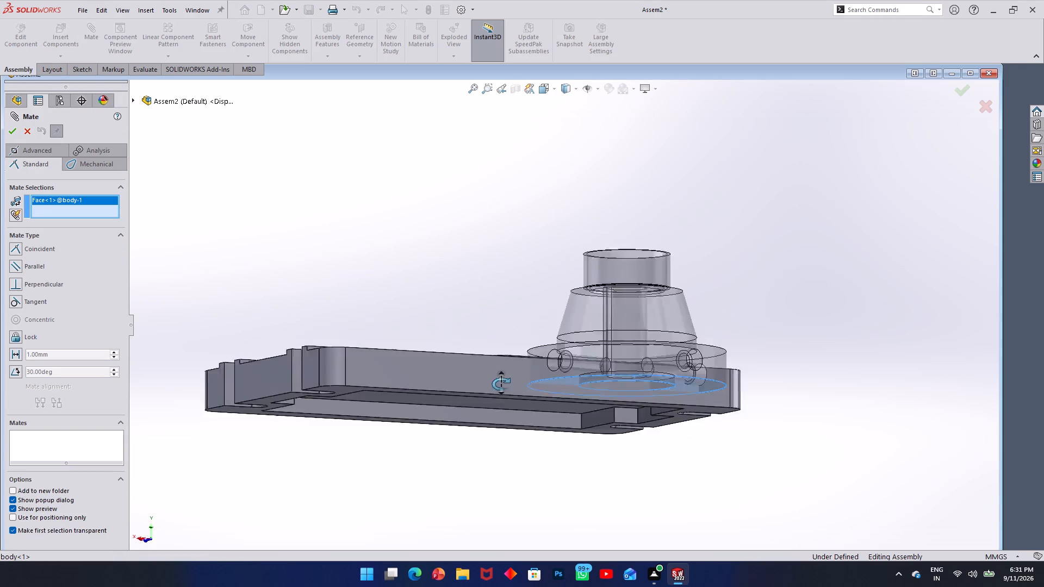
middle_drag(501, 384, 518, 452)
click(499, 315)
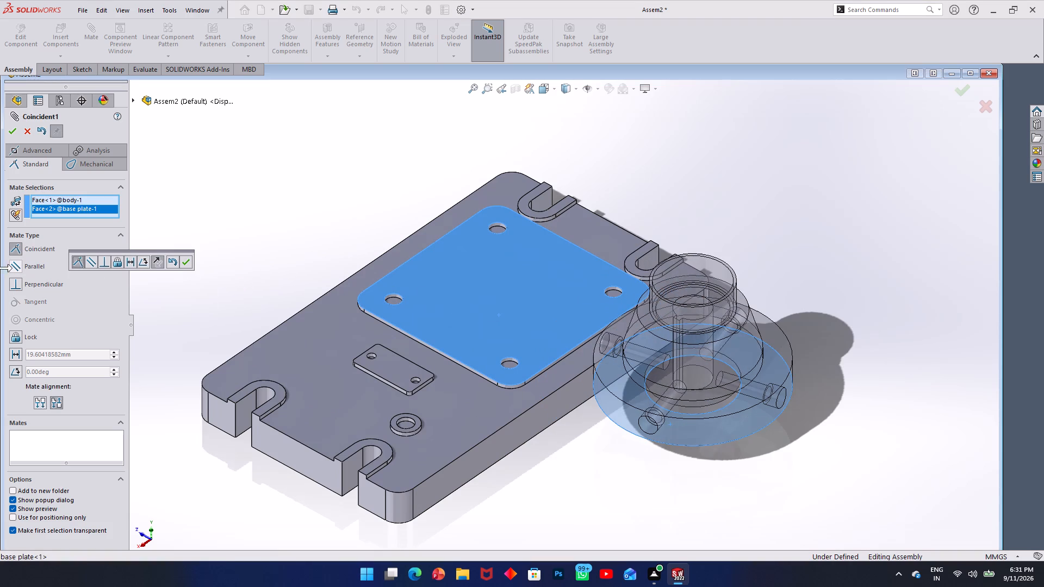
click(14, 267)
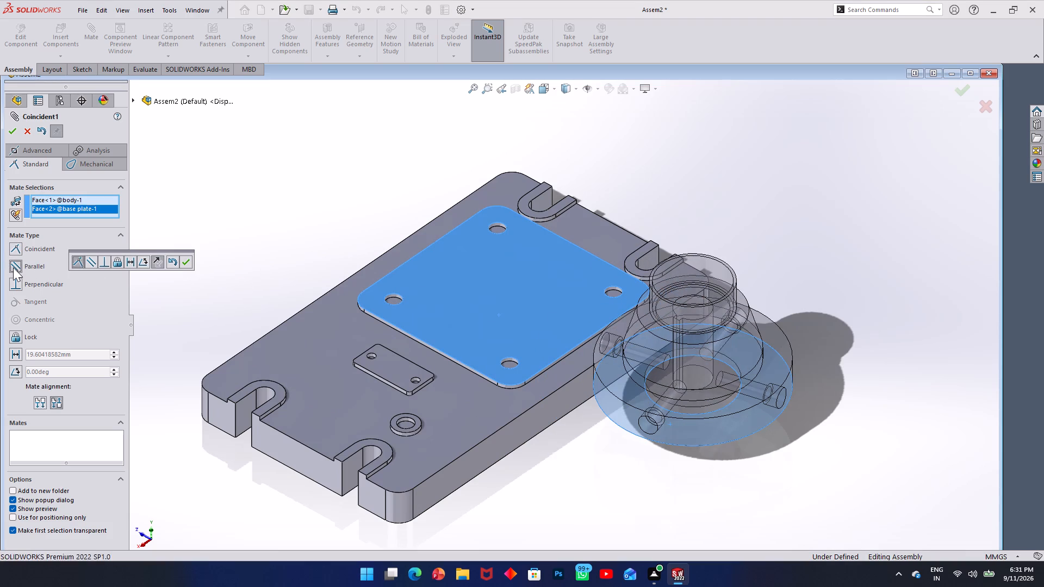
click(5, 128)
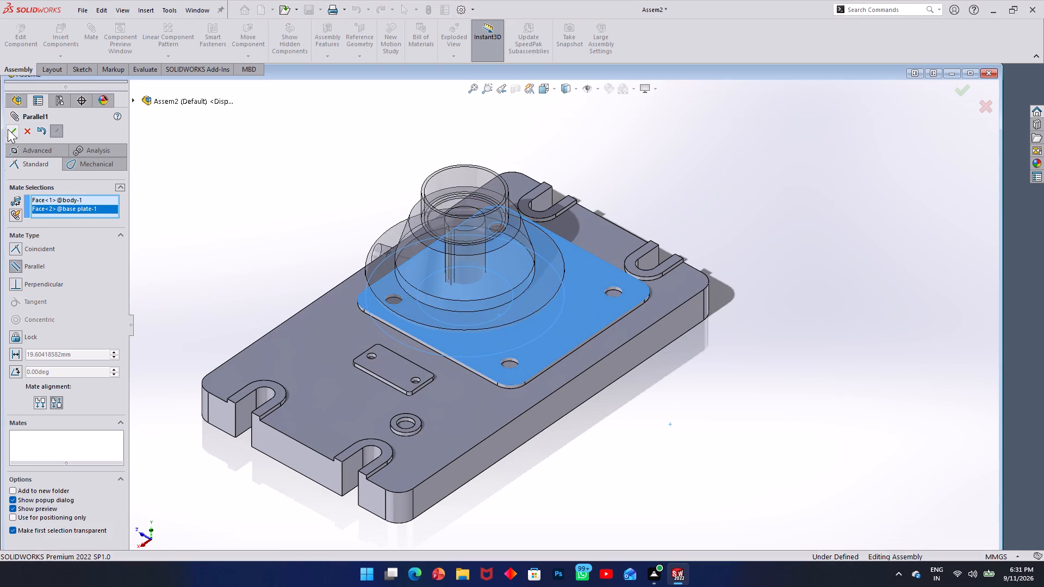
click(15, 132)
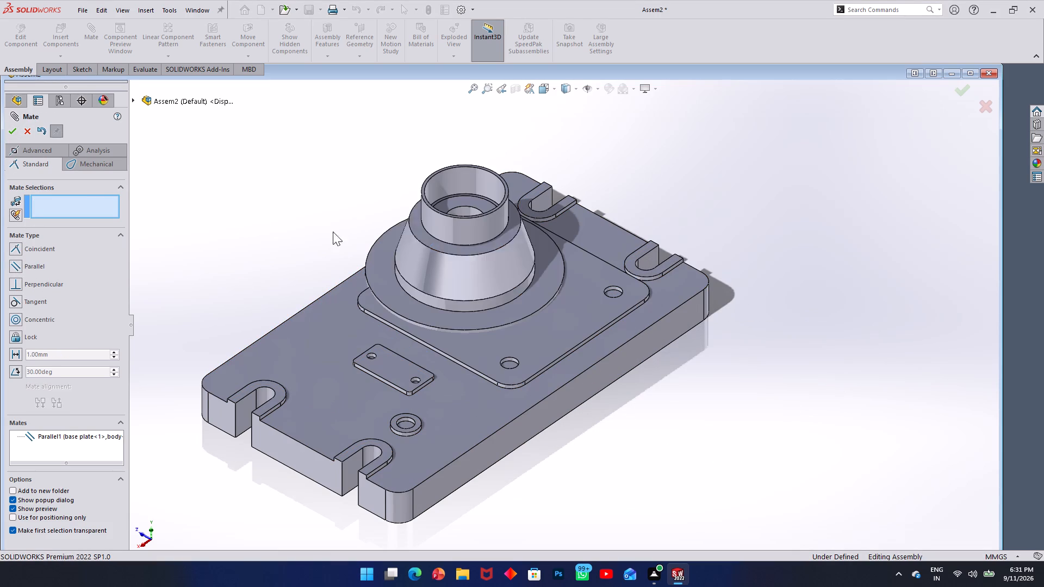
Move the body upward so that it sits clear above the base plate.
drag(483, 243, 522, 133)
middle_drag(534, 312, 375, 179)
scroll(375, 179, up, 1)
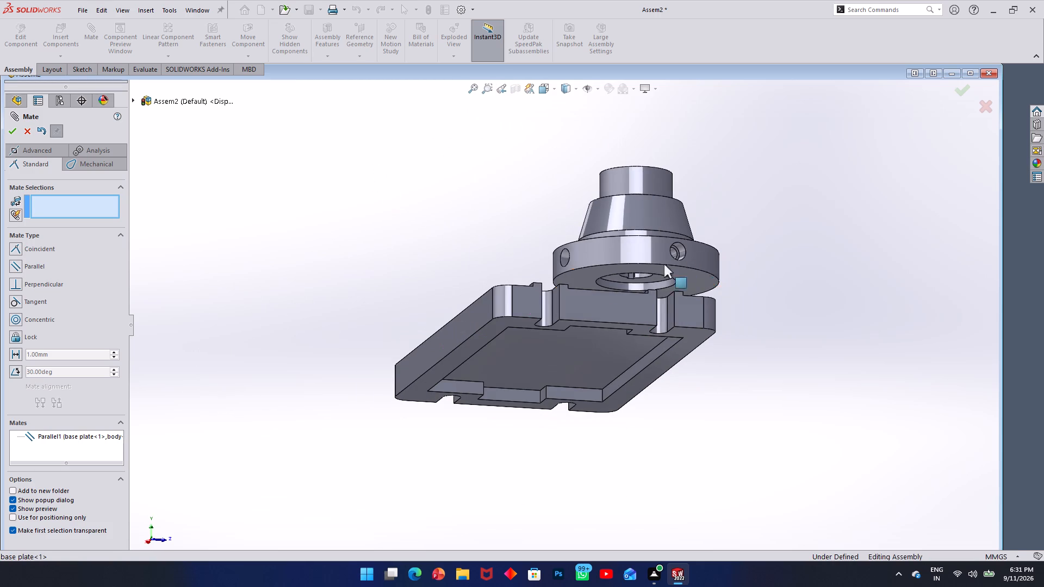
drag(627, 257, 623, 193)
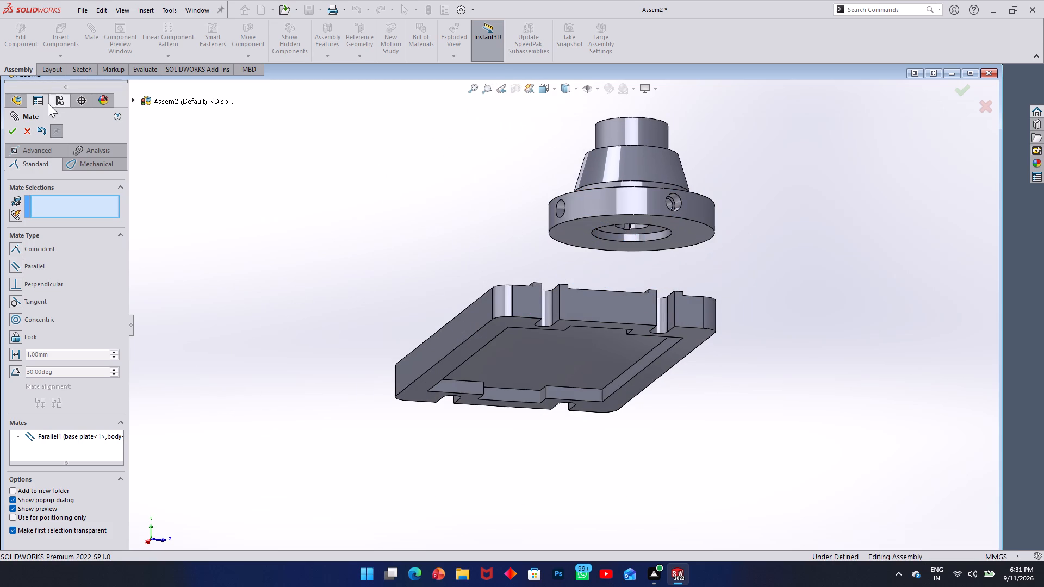
Show Sketch1 under the body's Boss-Extrude1 in the assembly.
click(130, 101)
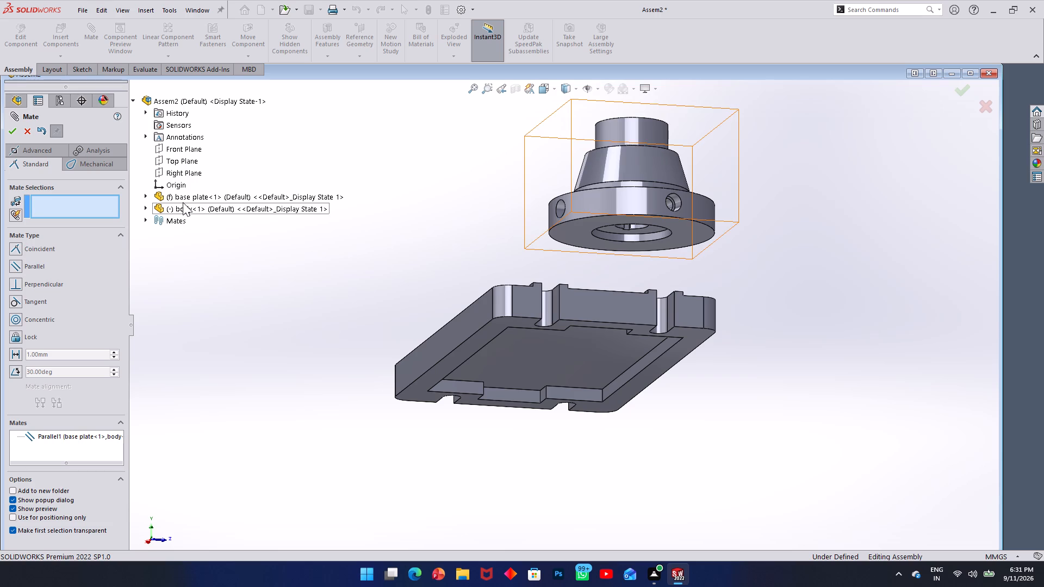
click(146, 195)
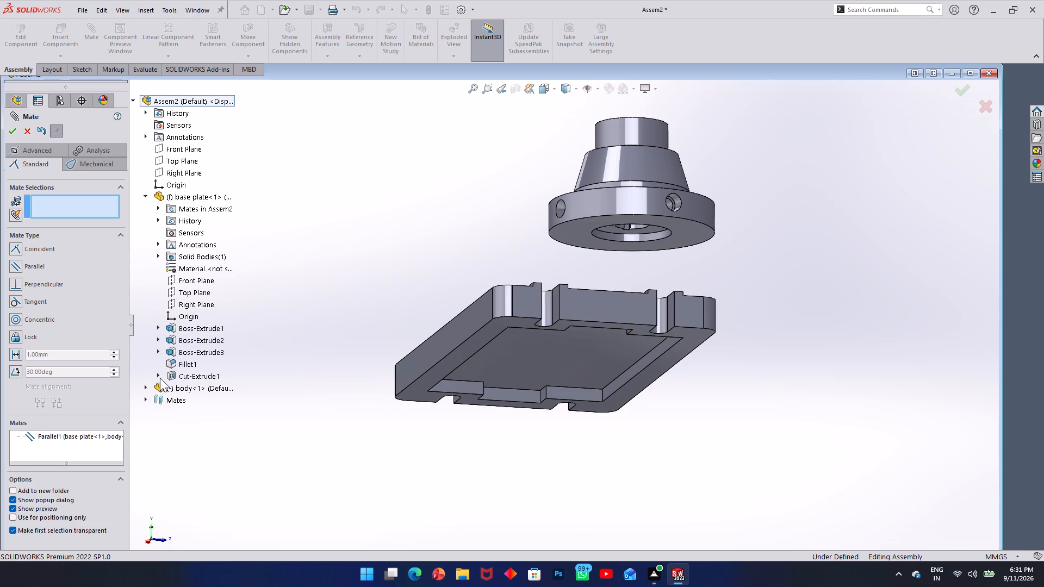
click(145, 384)
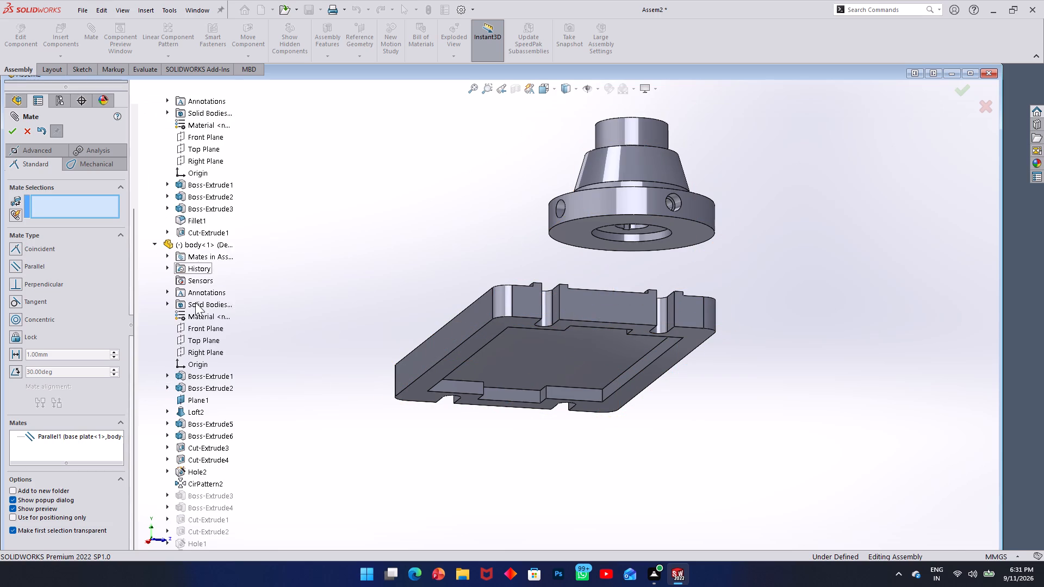
scroll(178, 397, down, 7)
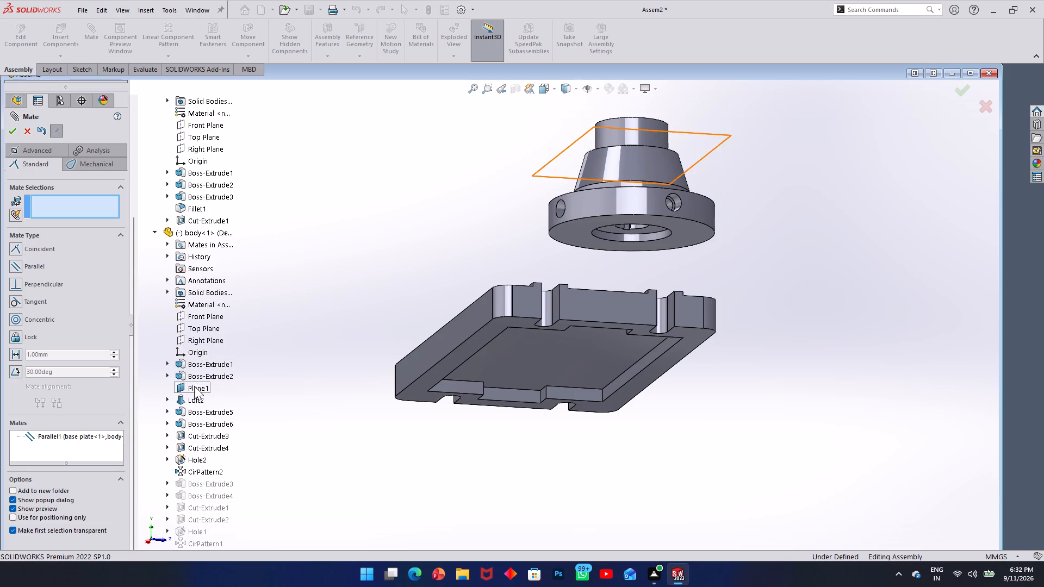
click(169, 363)
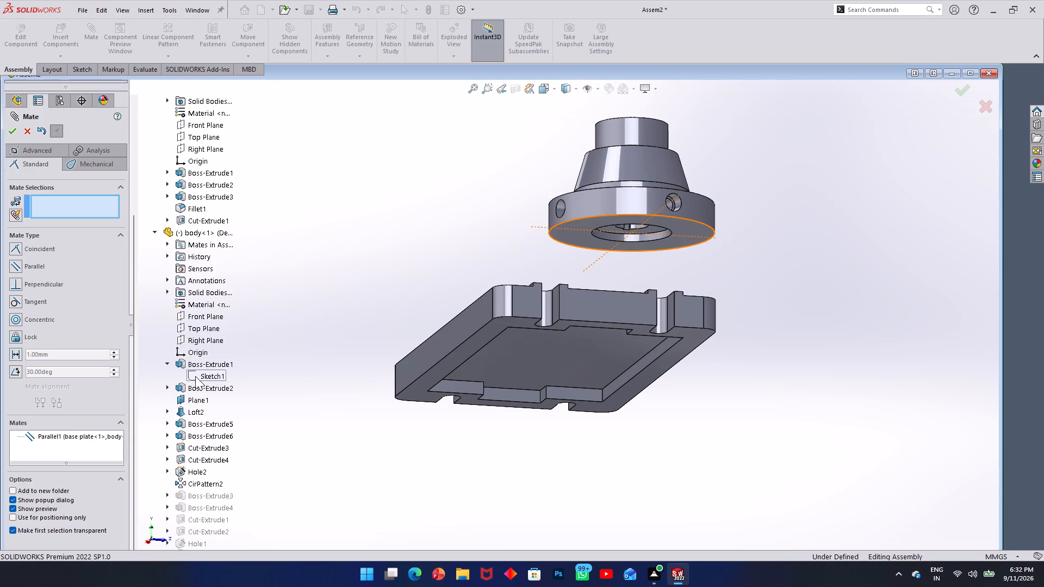
right_click(195, 376)
click(209, 392)
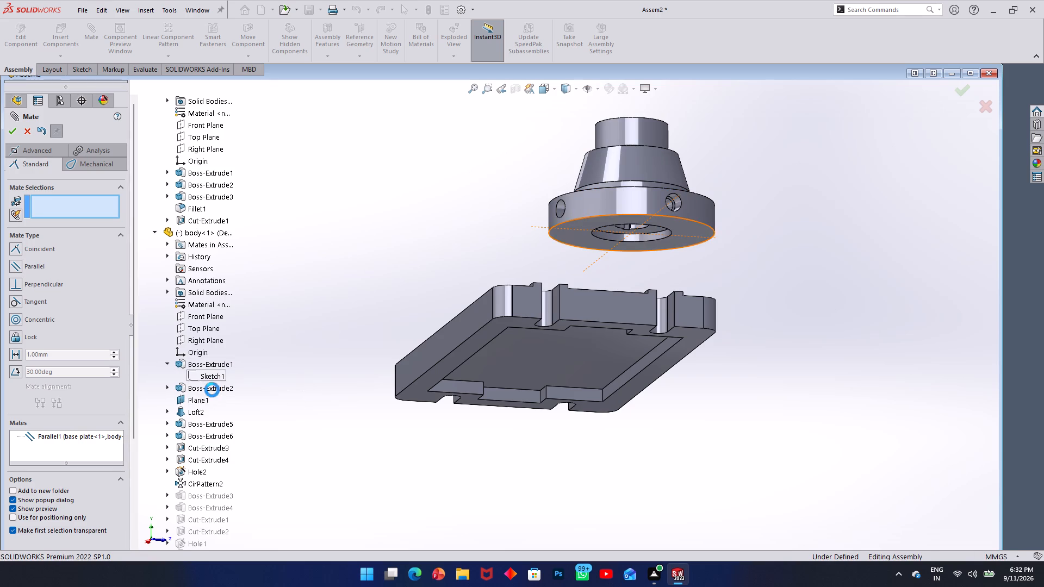
Show Sketch3 under the base plate's Boss-Extrude3 and leave the Mate command.
middle_drag(491, 288, 581, 420)
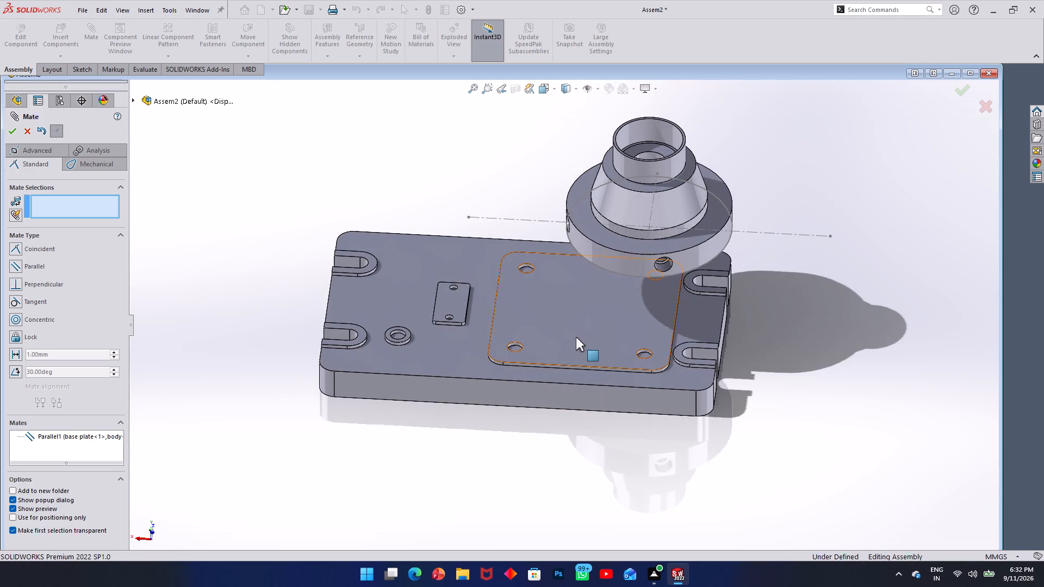
click(136, 102)
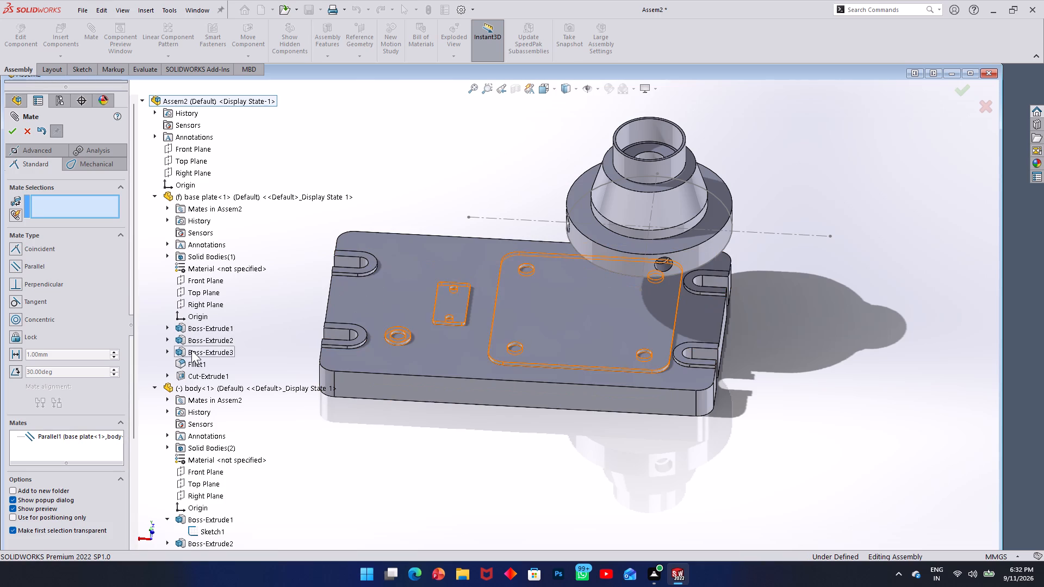
click(170, 351)
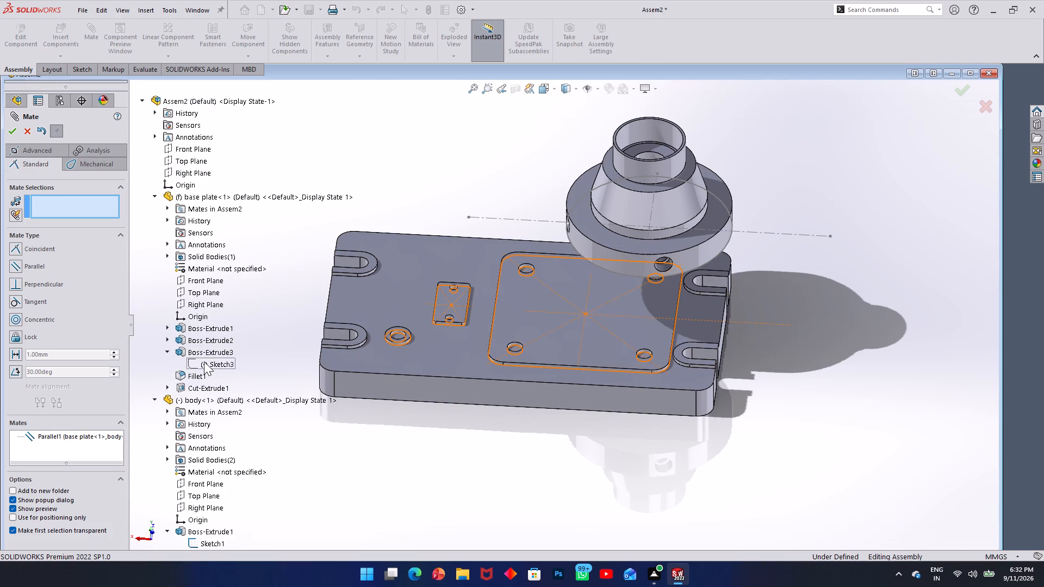
right_click(204, 361)
click(209, 378)
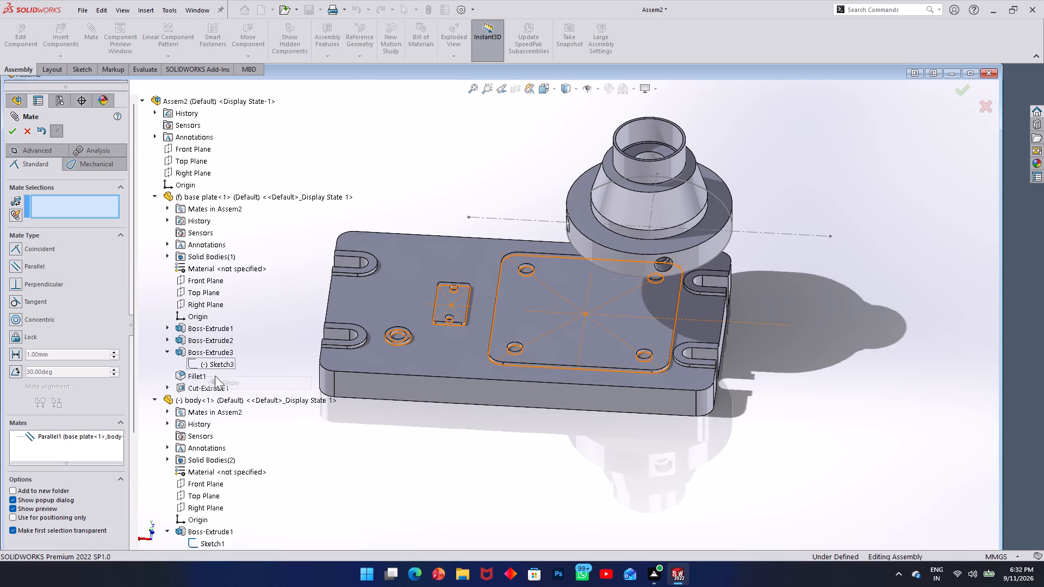
middle_drag(555, 286, 514, 242)
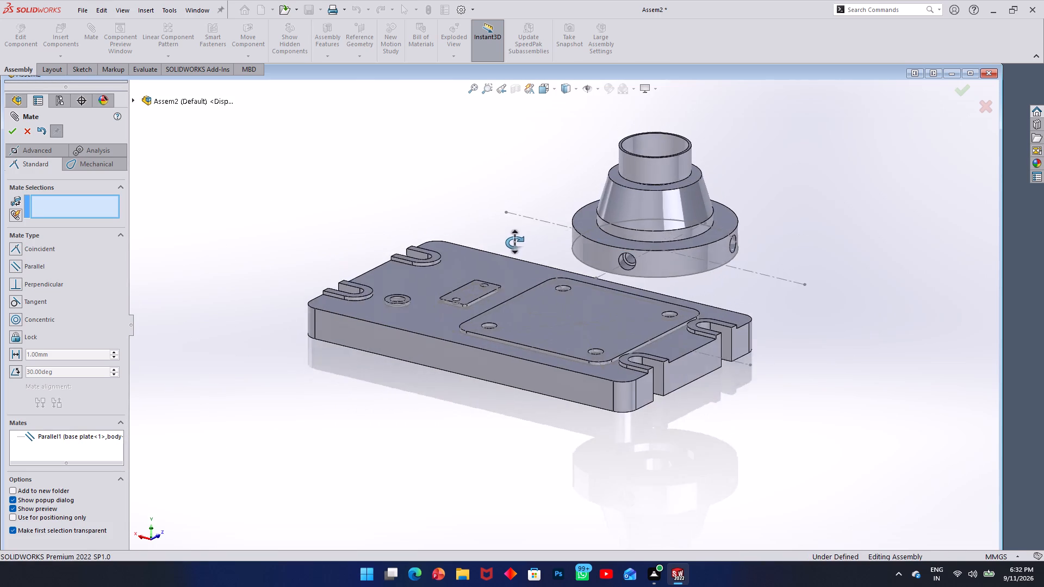
middle_drag(514, 242, 513, 243)
scroll(575, 307, down, 4)
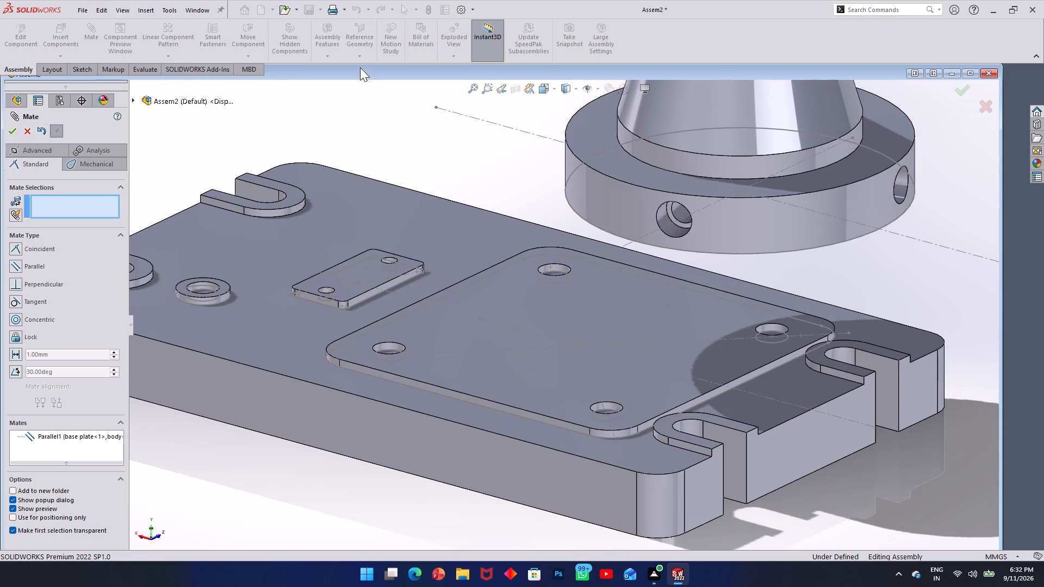
click(27, 132)
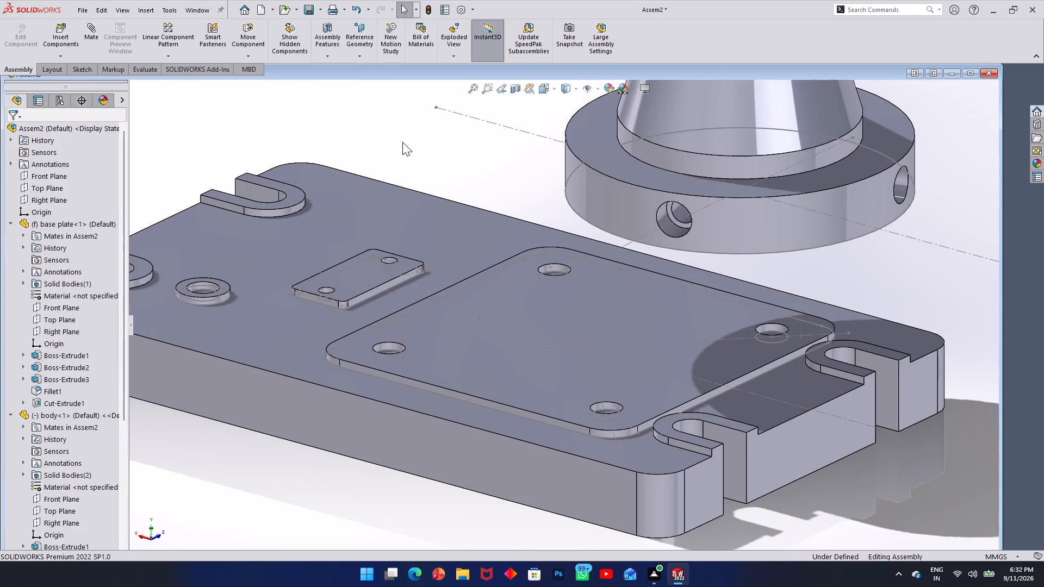
Create a reference point at the centre of the top face of the base plate's large raised pad.
middle_drag(586, 342, 587, 403)
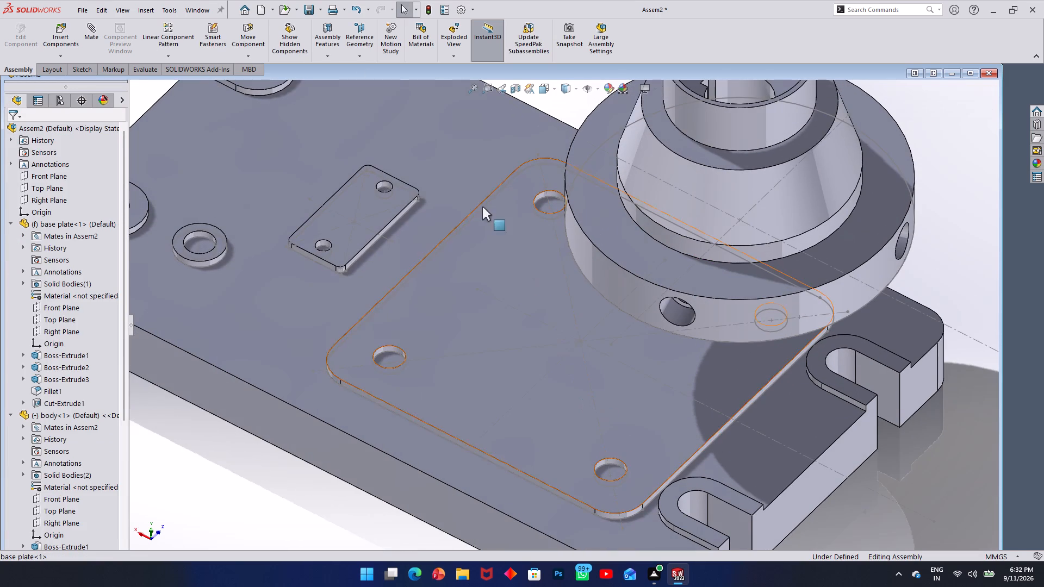
click(459, 54)
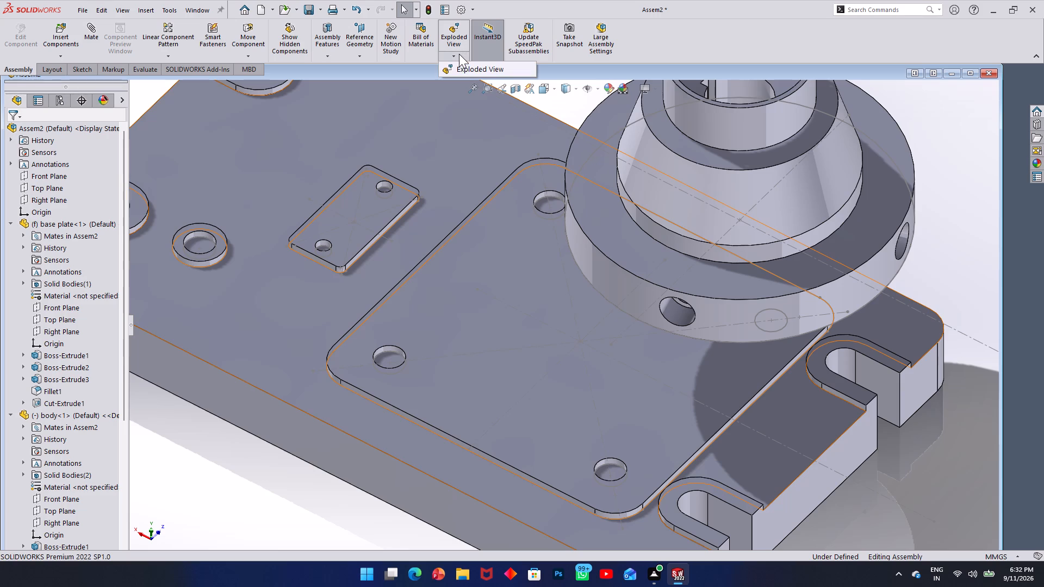
click(459, 54)
click(368, 54)
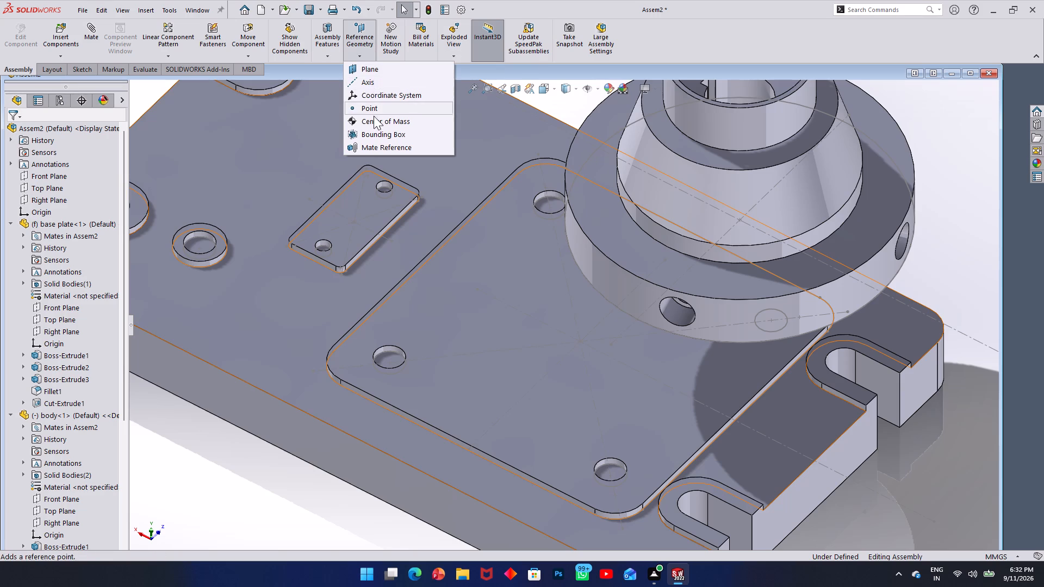
click(374, 109)
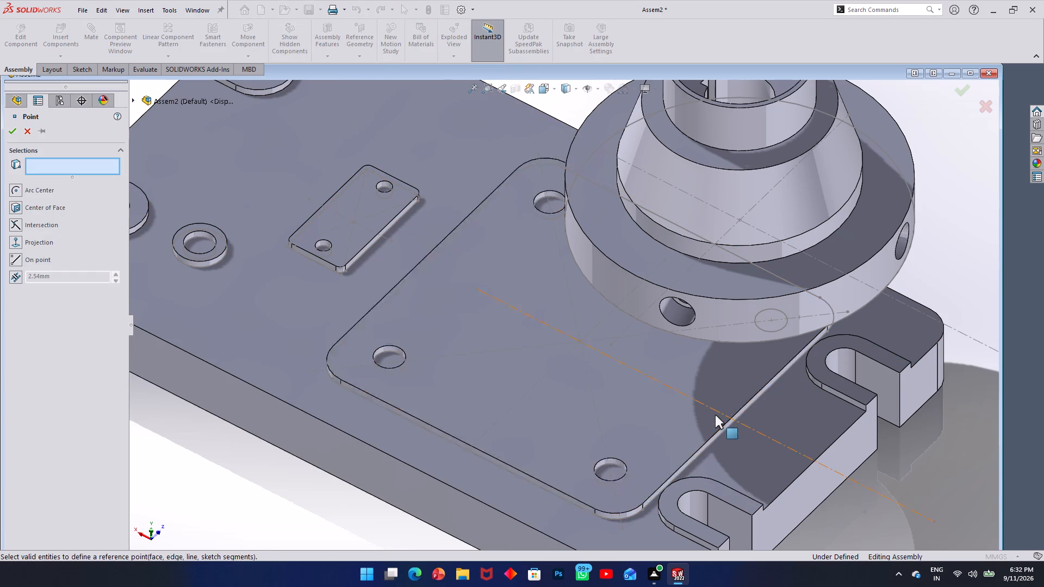
click(692, 424)
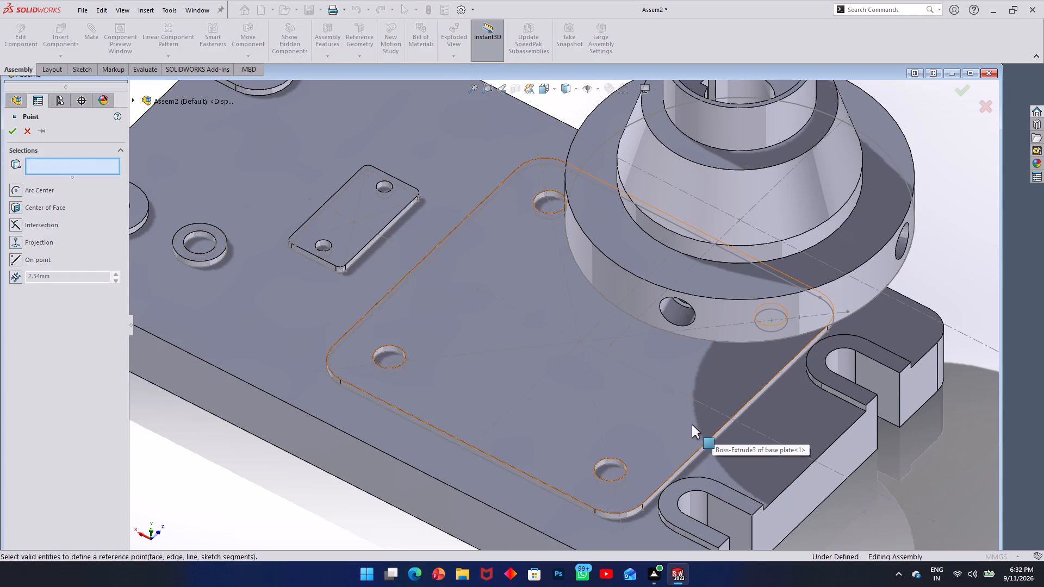
middle_drag(606, 282, 544, 99)
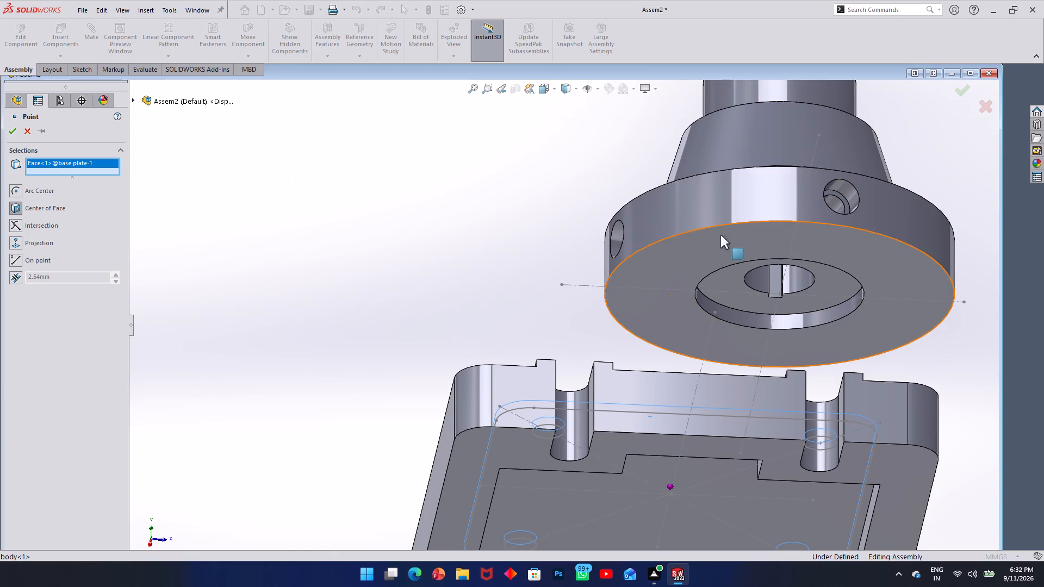
click(809, 261)
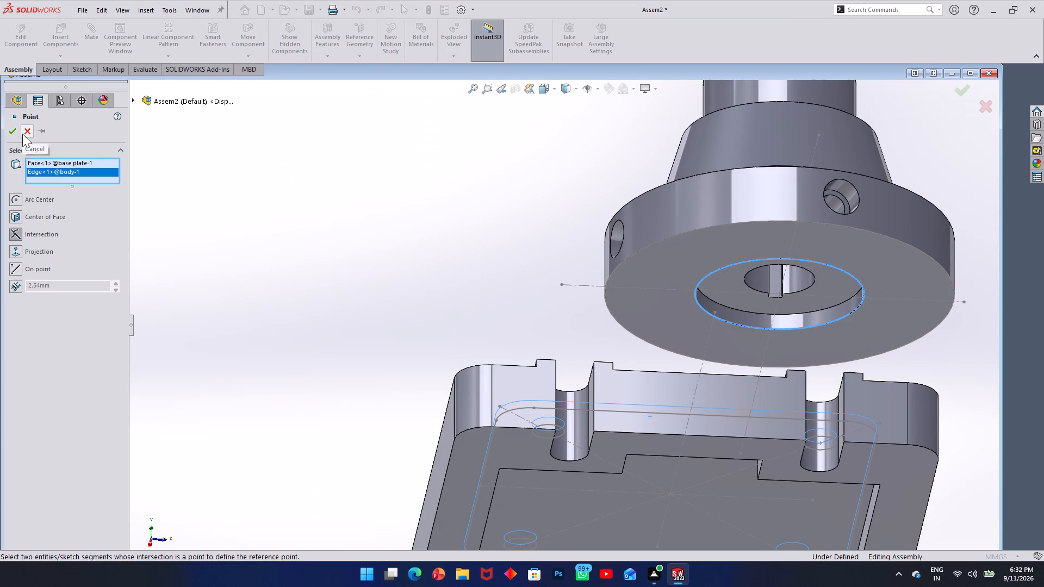
right_click(50, 173)
click(77, 180)
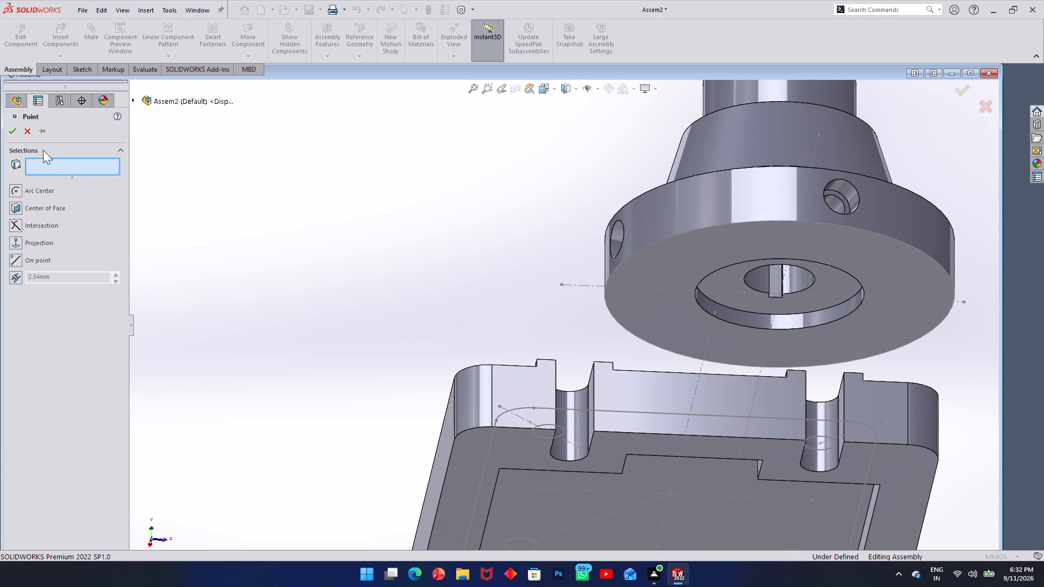
middle_drag(461, 285, 551, 463)
scroll(355, 277, up, 1)
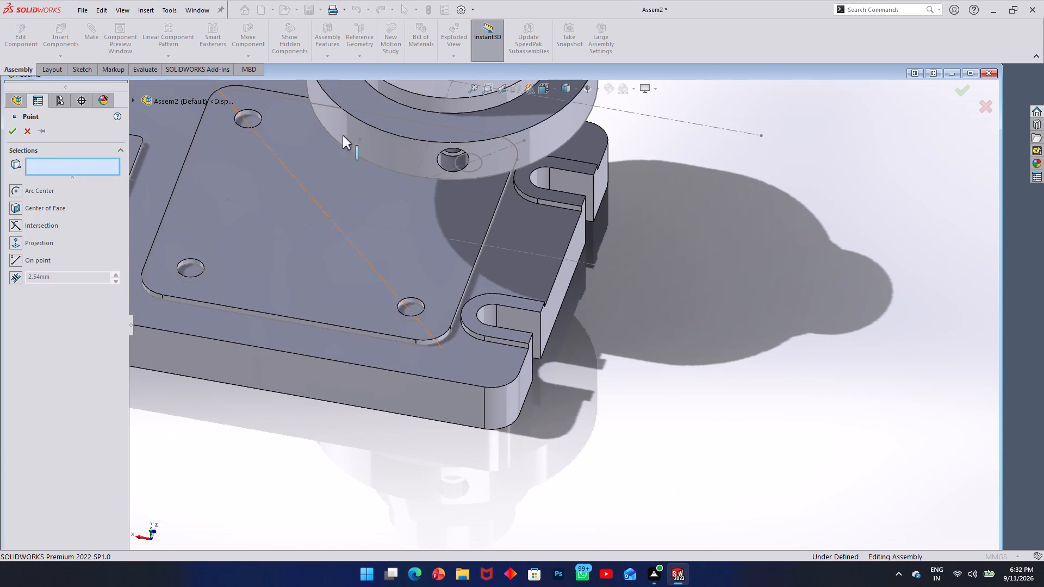
click(451, 258)
click(8, 133)
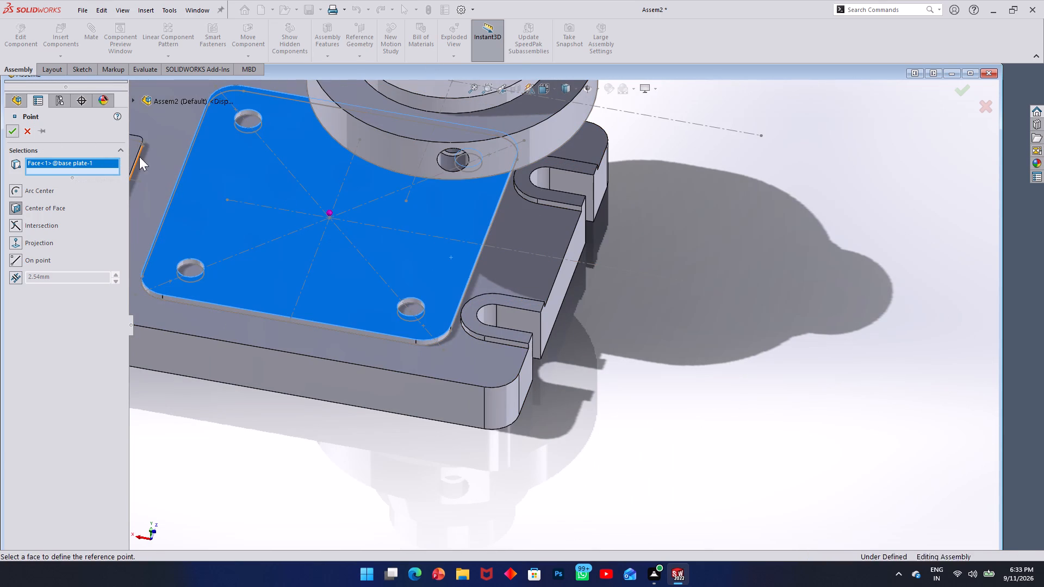
Create a reference point at the centre of the body's flat ring-shaped underside face.
scroll(327, 201, up, 4)
scroll(618, 272, up, 1)
middle_drag(634, 276, 545, 155)
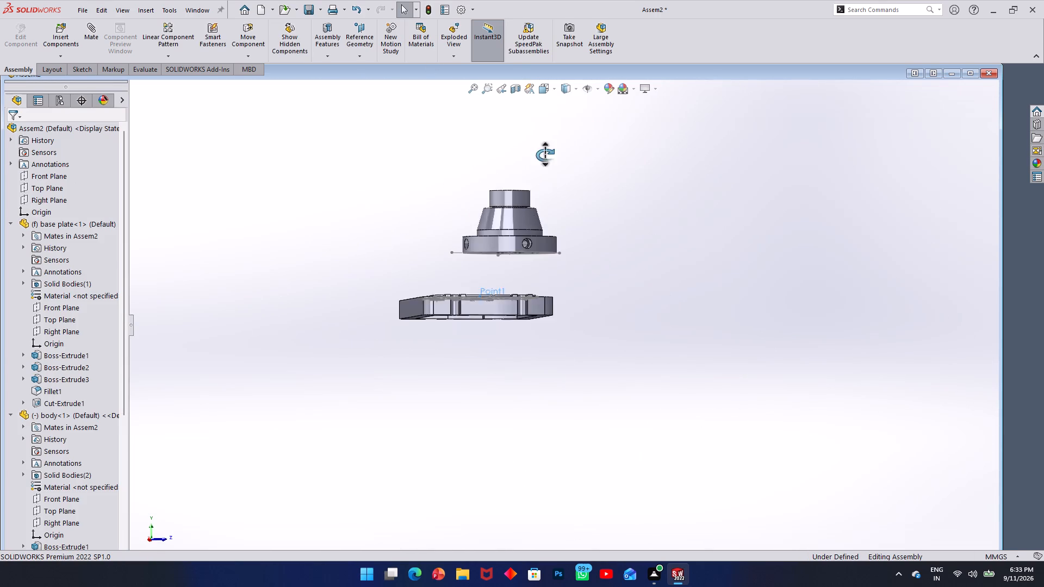
middle_drag(545, 155, 545, 157)
scroll(545, 154, up, 1)
scroll(539, 245, down, 4)
middle_drag(538, 293, 508, 179)
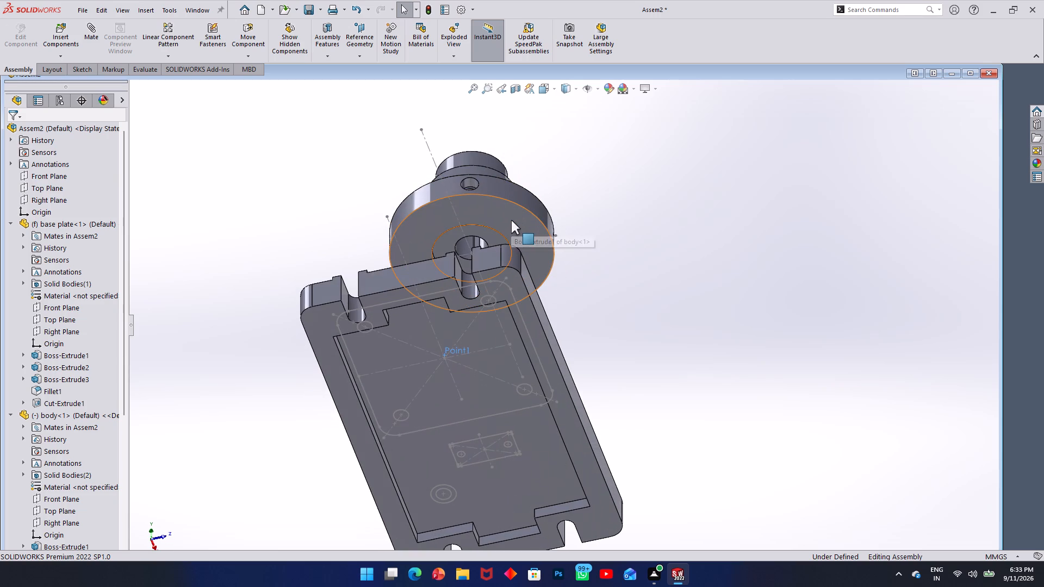
scroll(509, 220, down, 2)
middle_drag(507, 247, 510, 280)
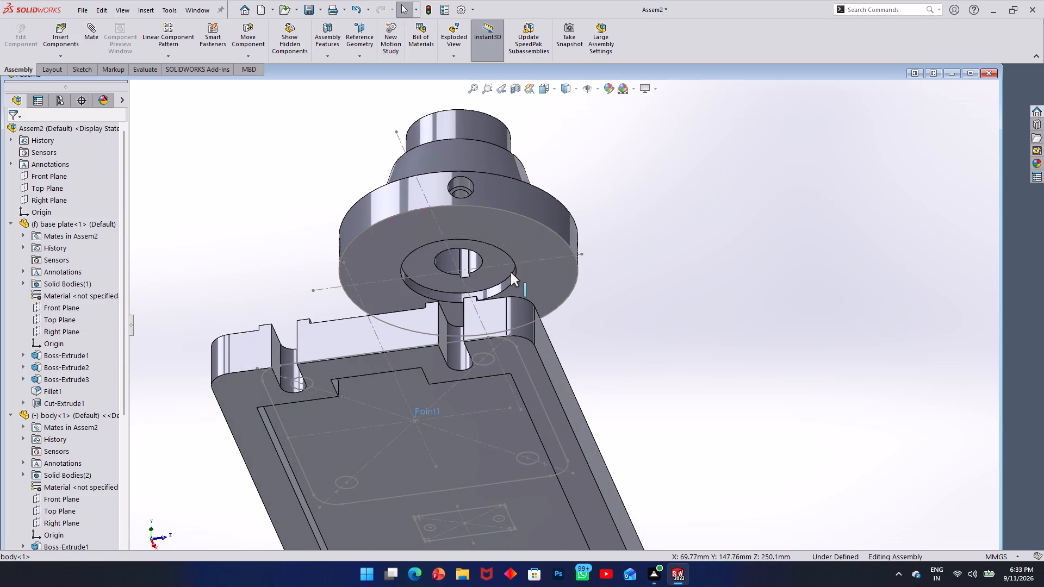
click(526, 233)
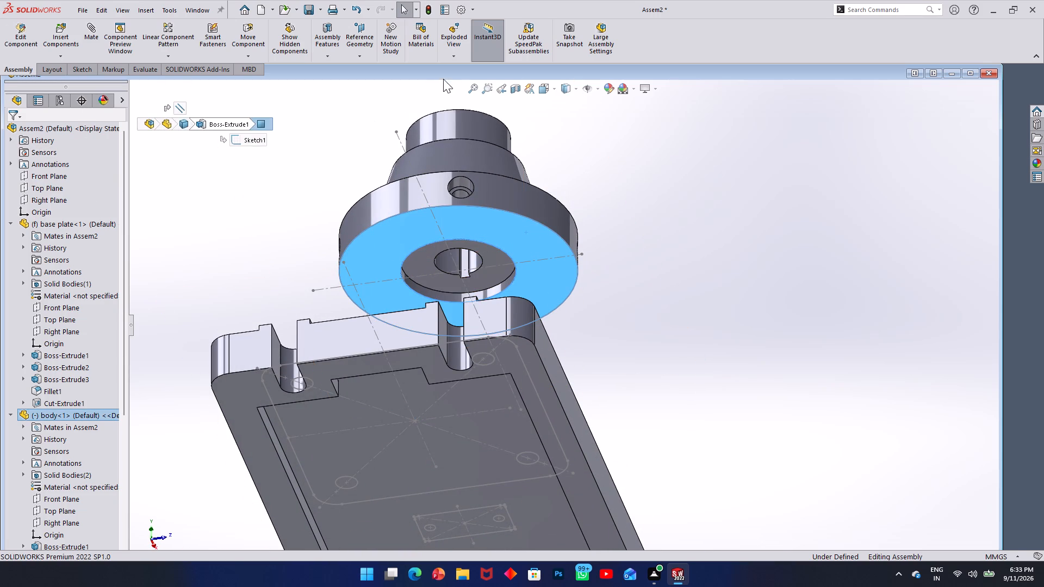
click(364, 54)
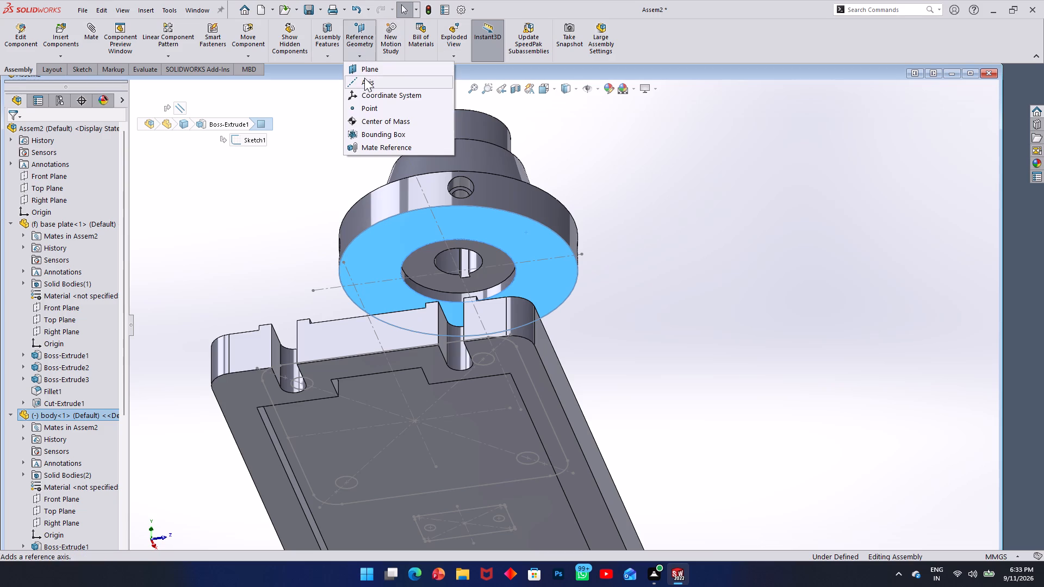
click(367, 111)
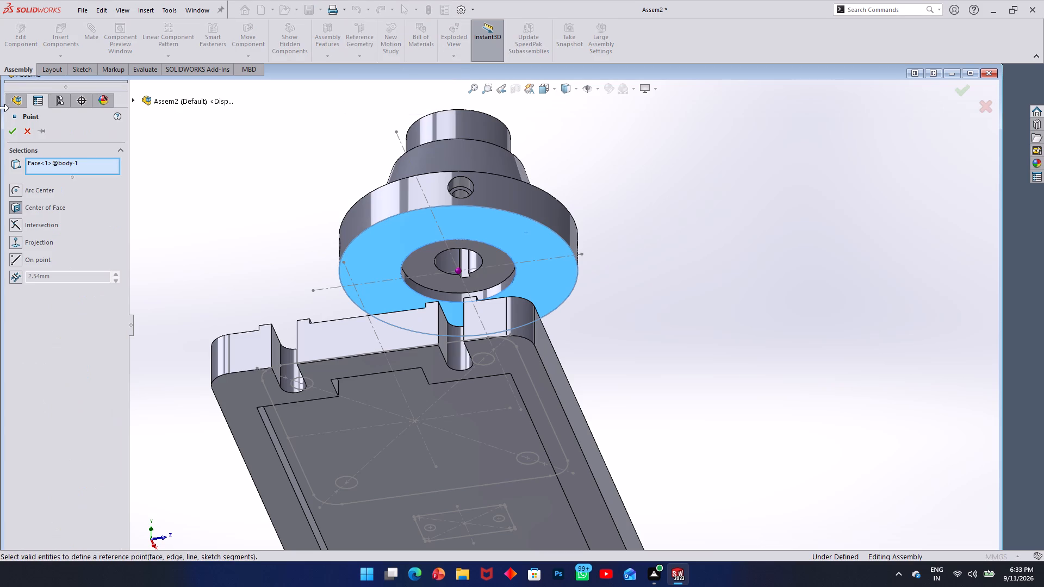
click(13, 131)
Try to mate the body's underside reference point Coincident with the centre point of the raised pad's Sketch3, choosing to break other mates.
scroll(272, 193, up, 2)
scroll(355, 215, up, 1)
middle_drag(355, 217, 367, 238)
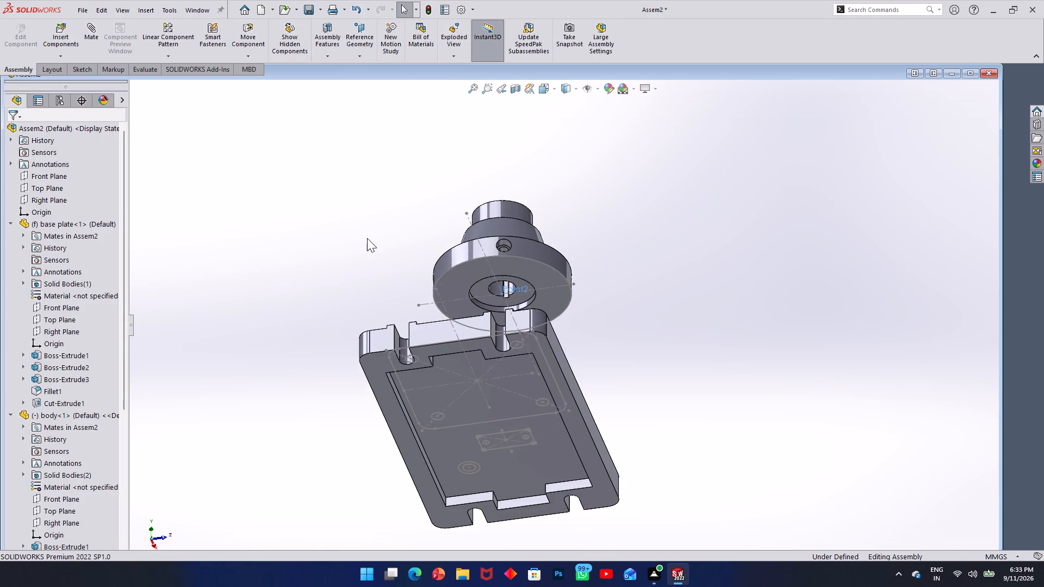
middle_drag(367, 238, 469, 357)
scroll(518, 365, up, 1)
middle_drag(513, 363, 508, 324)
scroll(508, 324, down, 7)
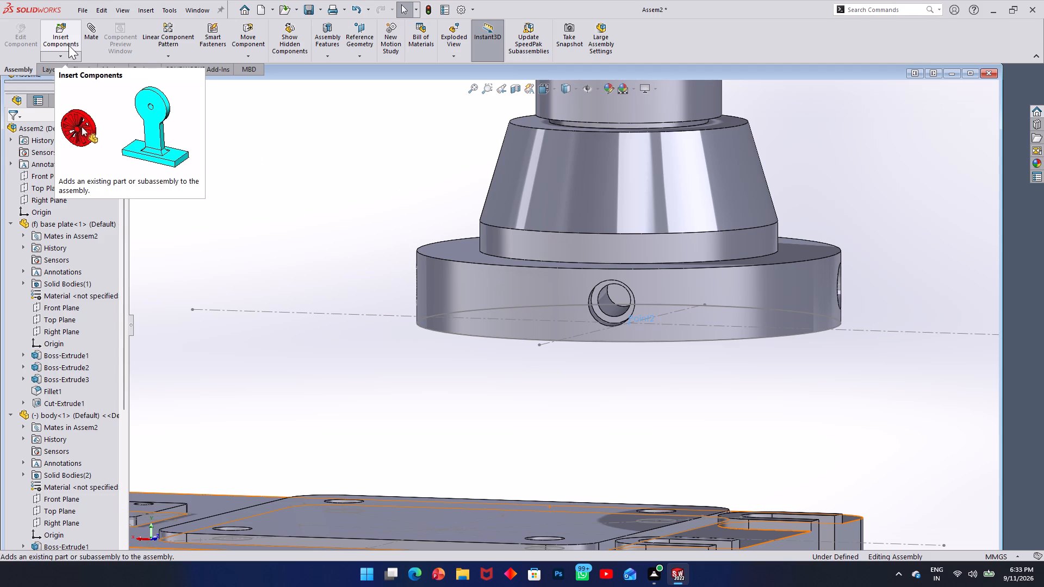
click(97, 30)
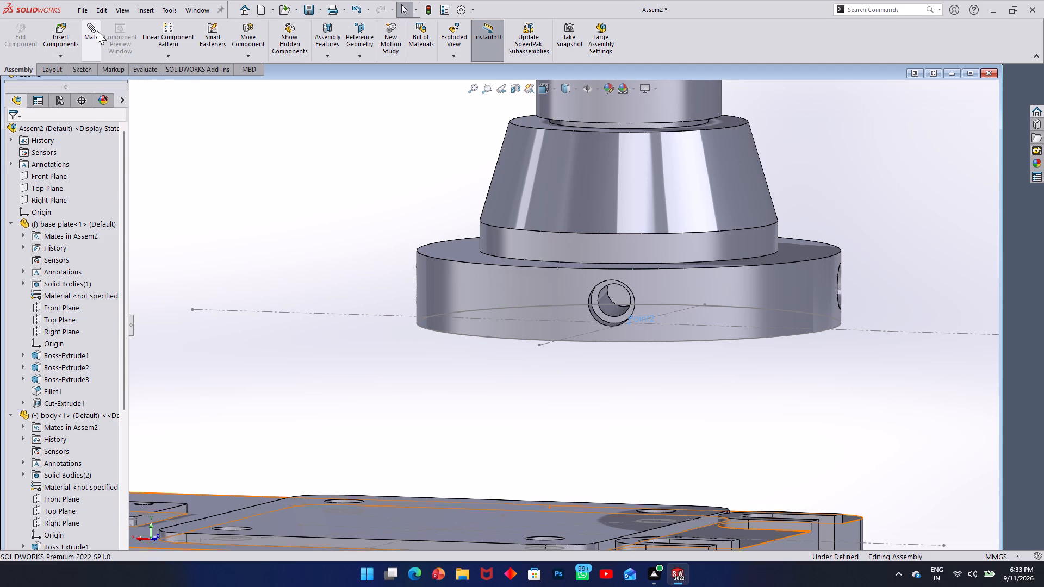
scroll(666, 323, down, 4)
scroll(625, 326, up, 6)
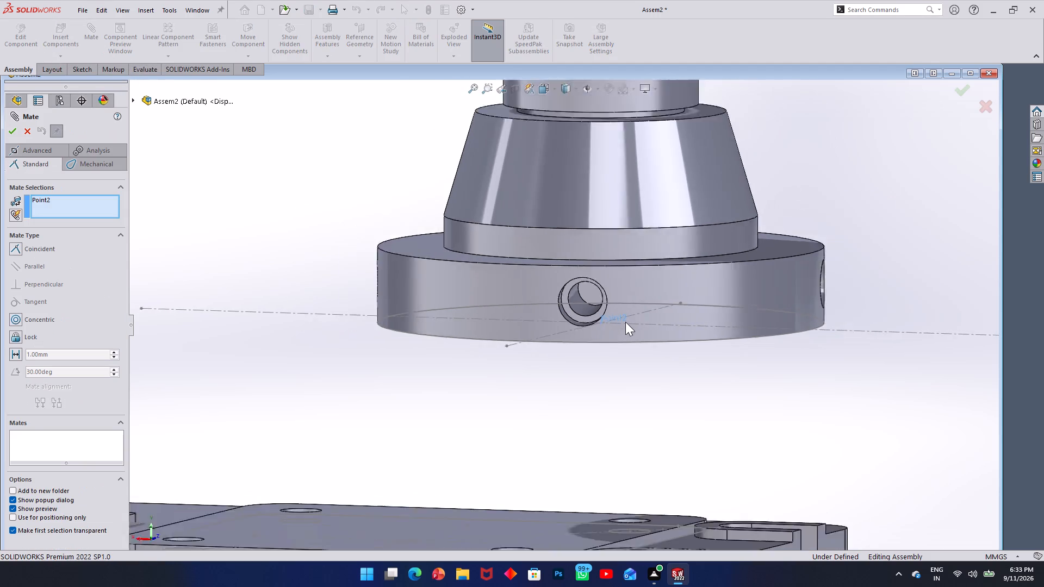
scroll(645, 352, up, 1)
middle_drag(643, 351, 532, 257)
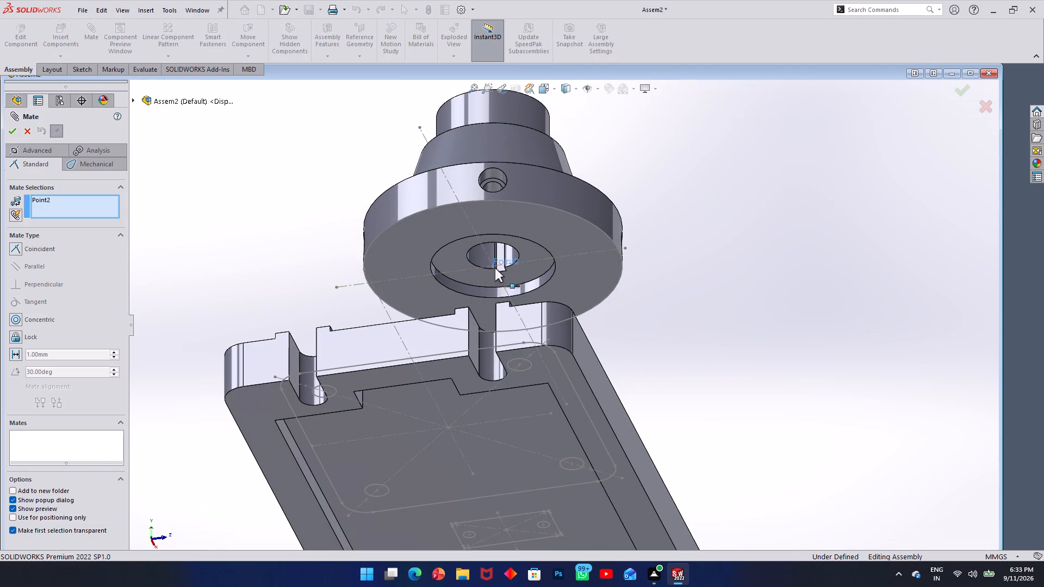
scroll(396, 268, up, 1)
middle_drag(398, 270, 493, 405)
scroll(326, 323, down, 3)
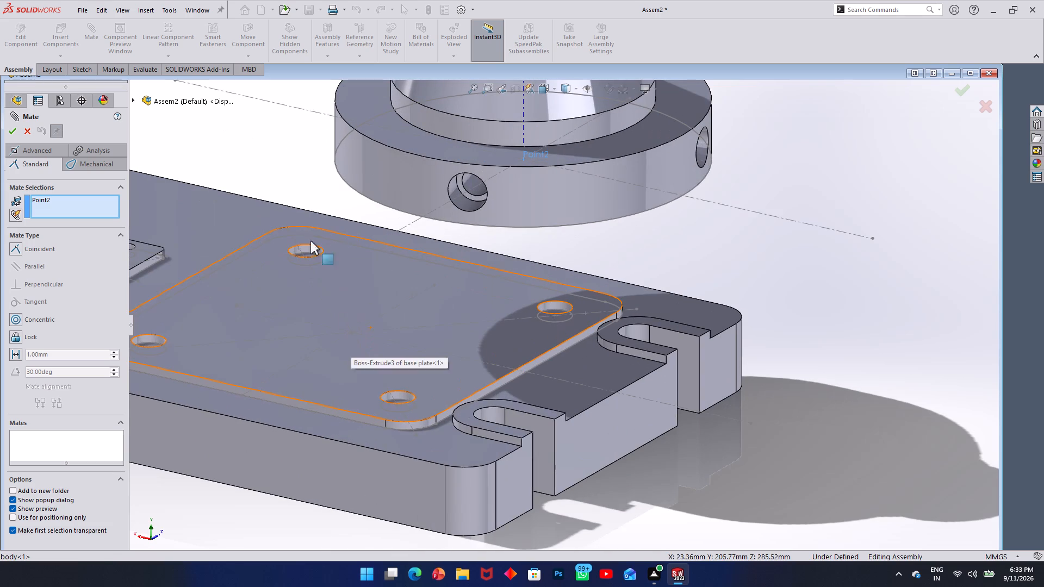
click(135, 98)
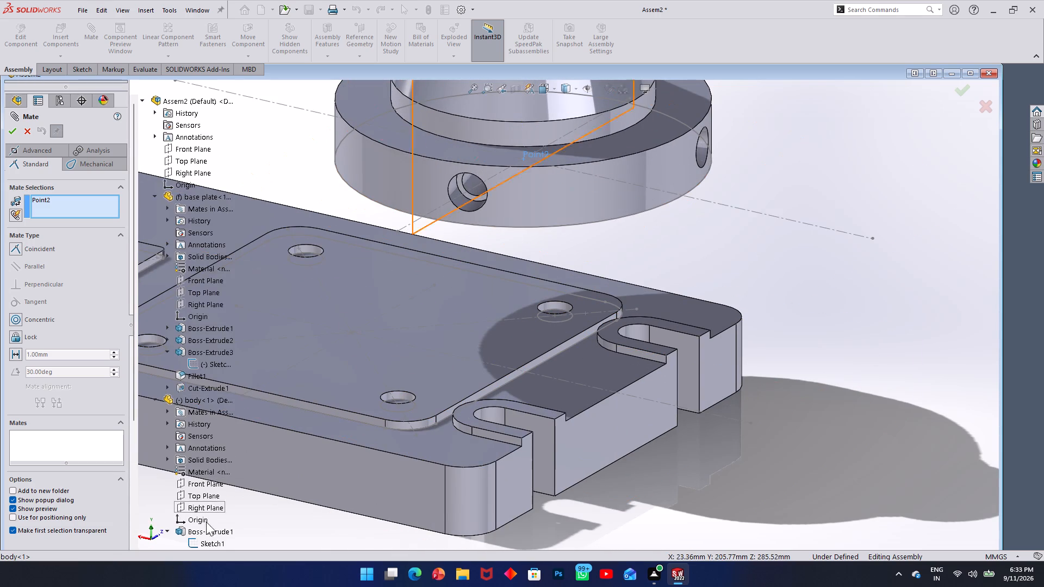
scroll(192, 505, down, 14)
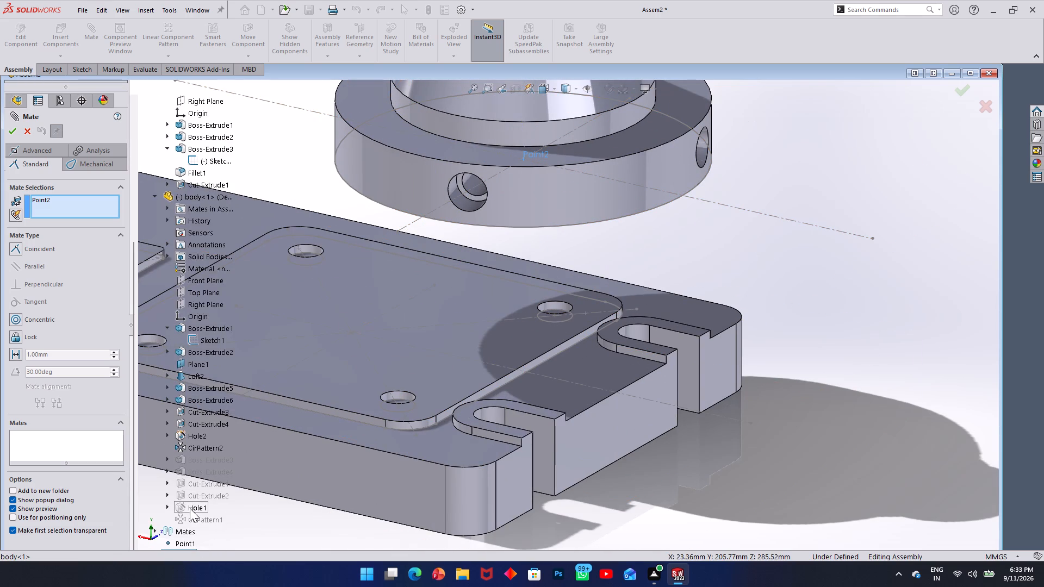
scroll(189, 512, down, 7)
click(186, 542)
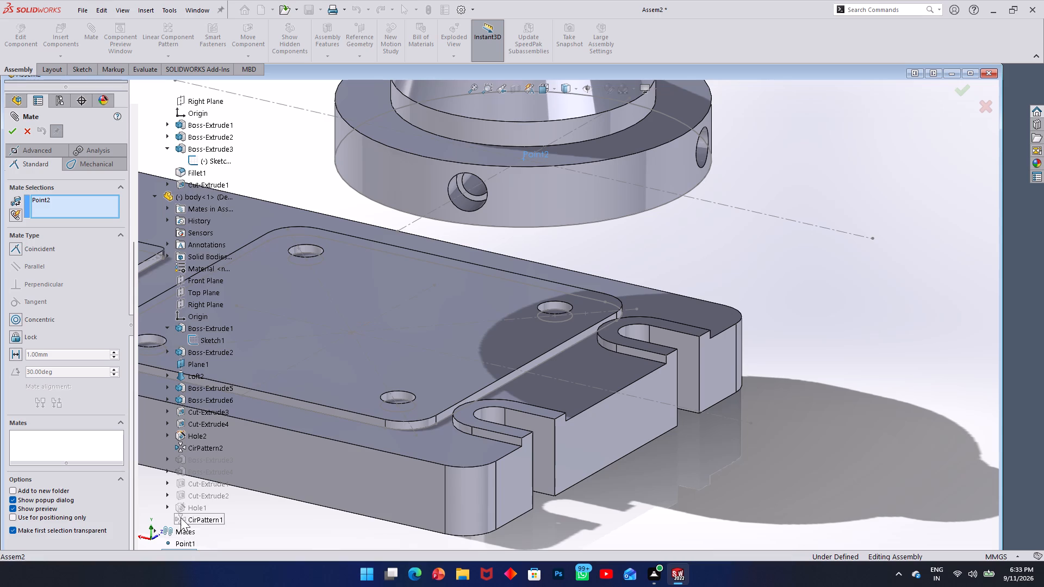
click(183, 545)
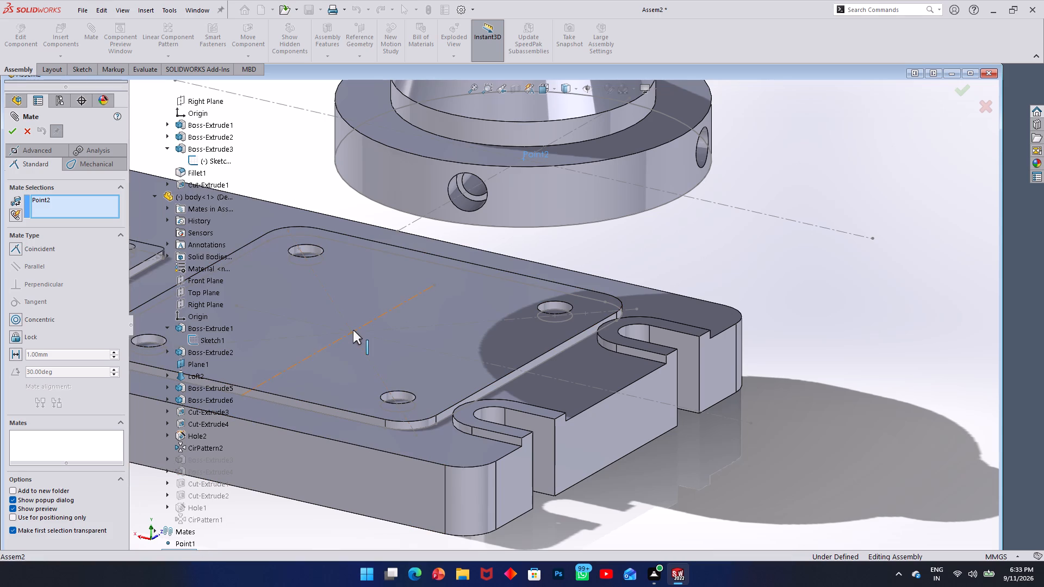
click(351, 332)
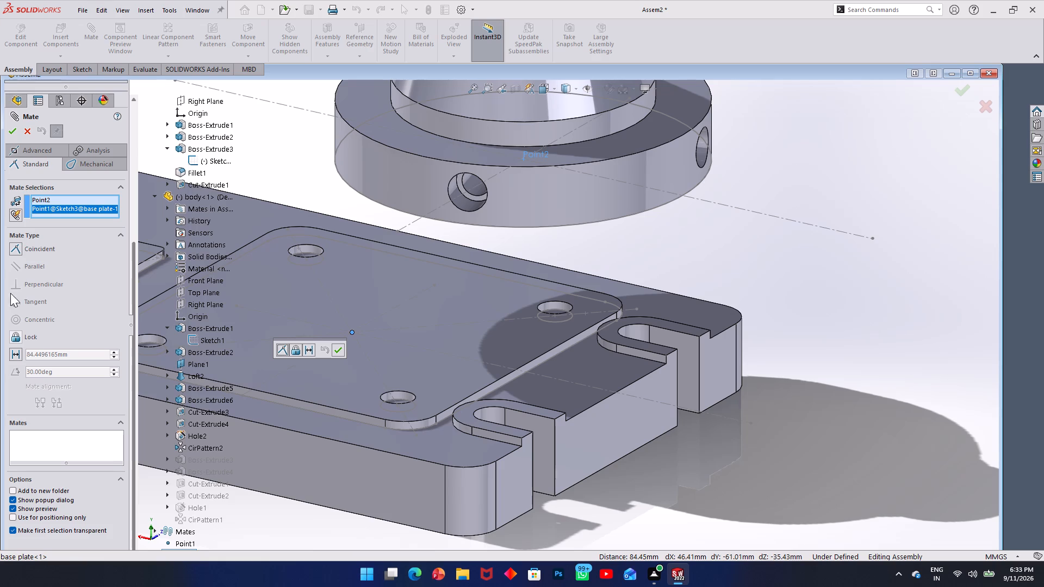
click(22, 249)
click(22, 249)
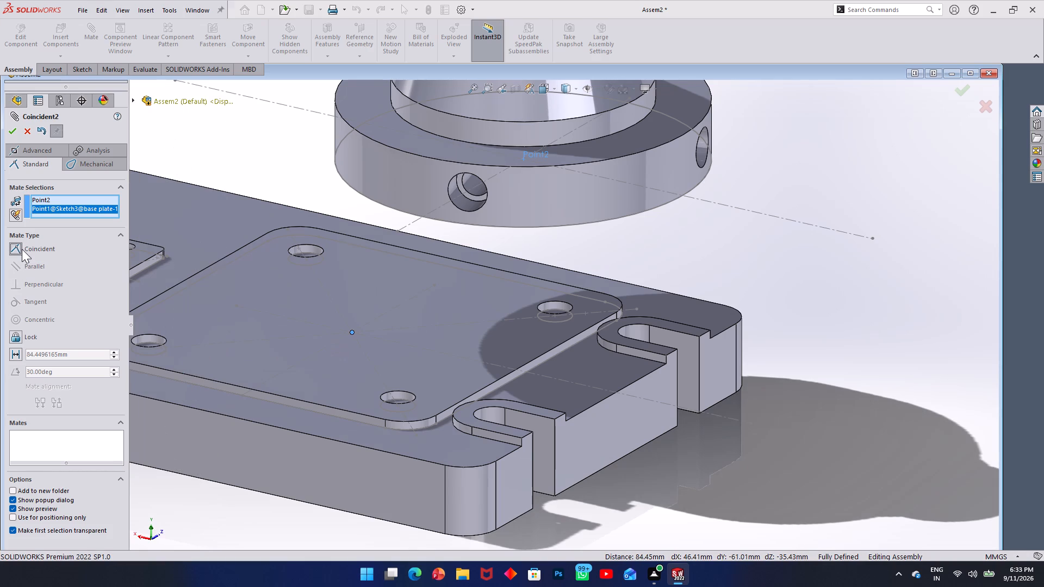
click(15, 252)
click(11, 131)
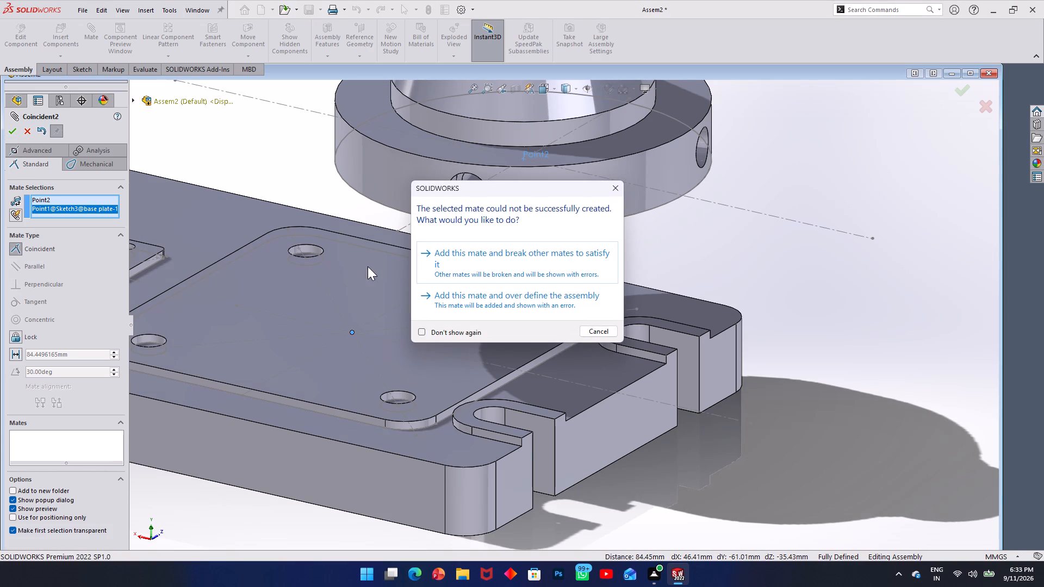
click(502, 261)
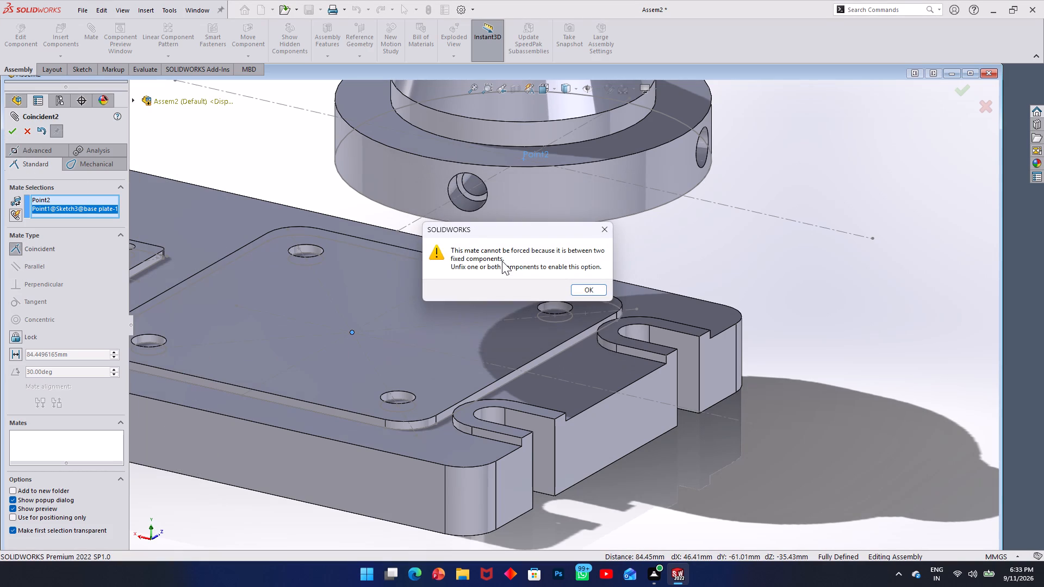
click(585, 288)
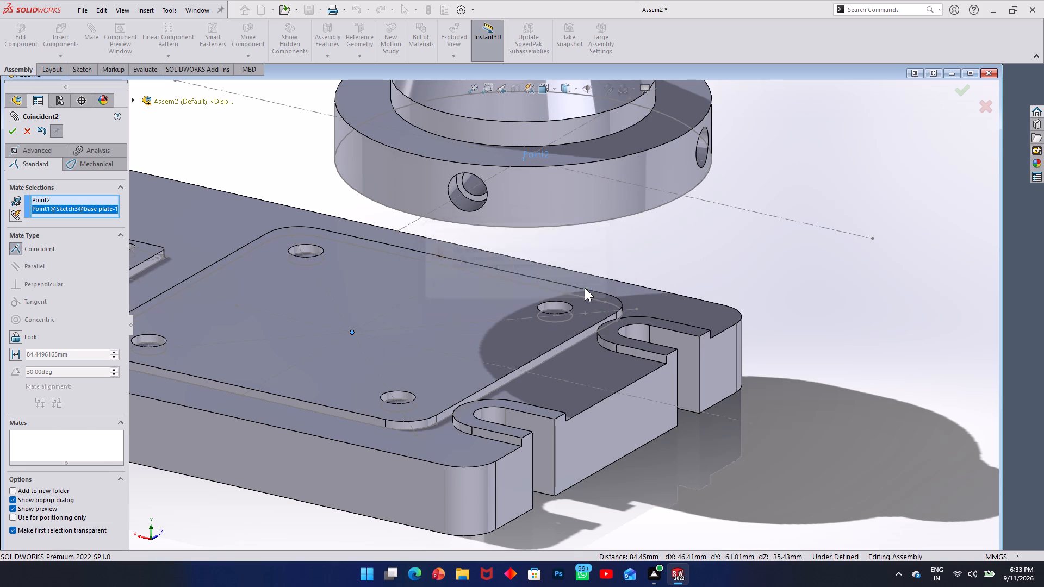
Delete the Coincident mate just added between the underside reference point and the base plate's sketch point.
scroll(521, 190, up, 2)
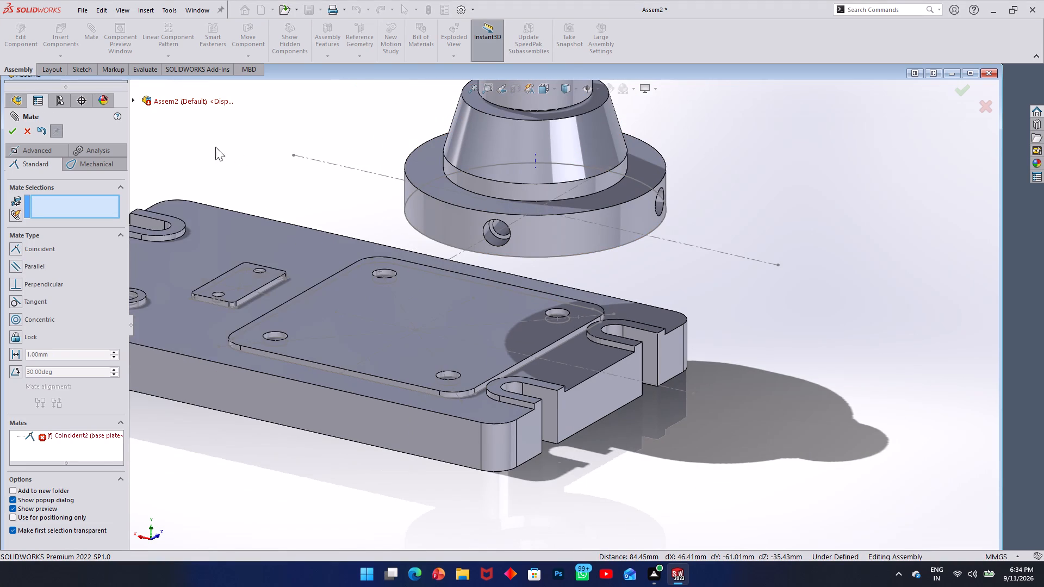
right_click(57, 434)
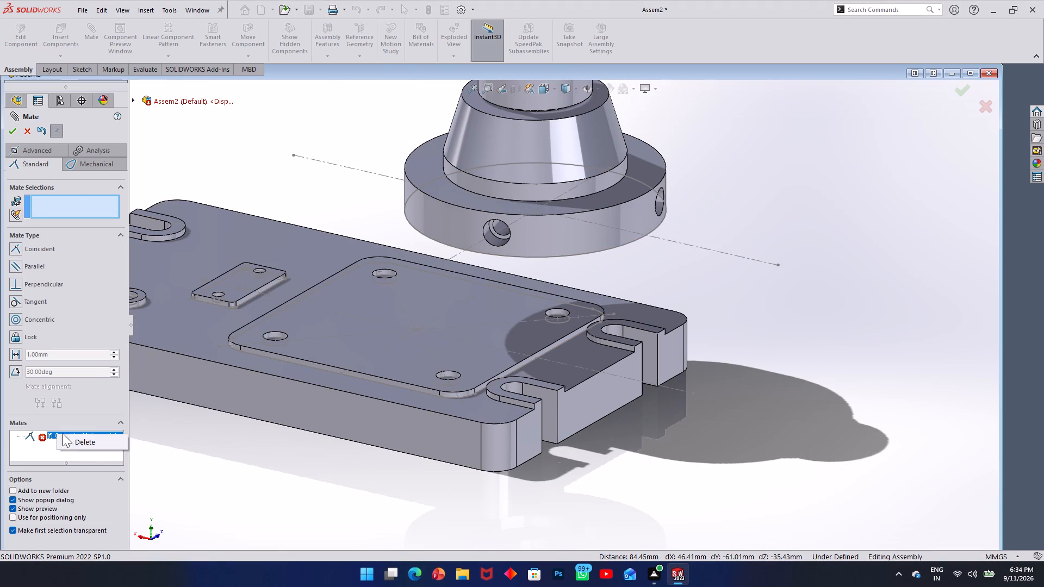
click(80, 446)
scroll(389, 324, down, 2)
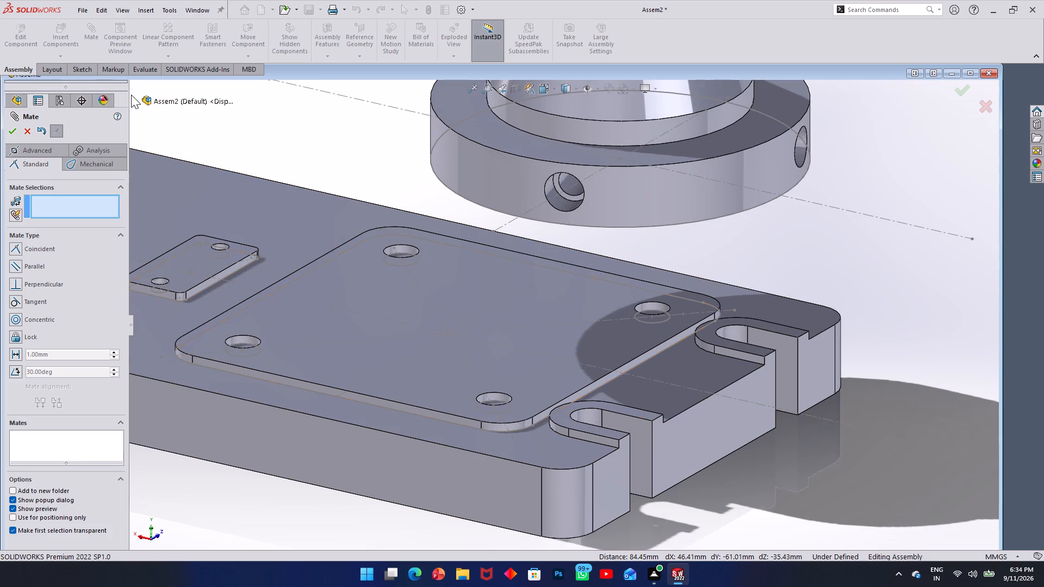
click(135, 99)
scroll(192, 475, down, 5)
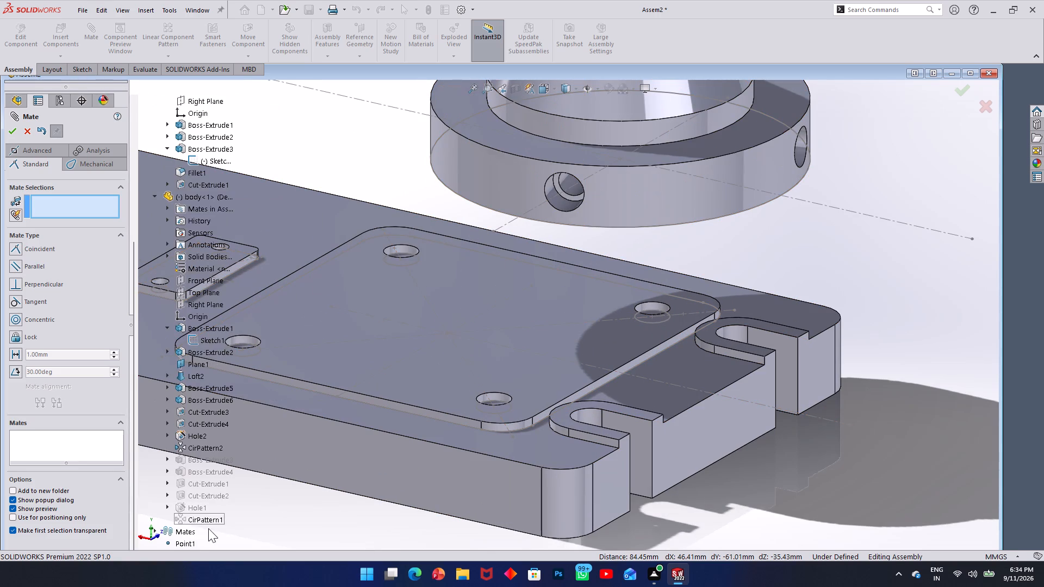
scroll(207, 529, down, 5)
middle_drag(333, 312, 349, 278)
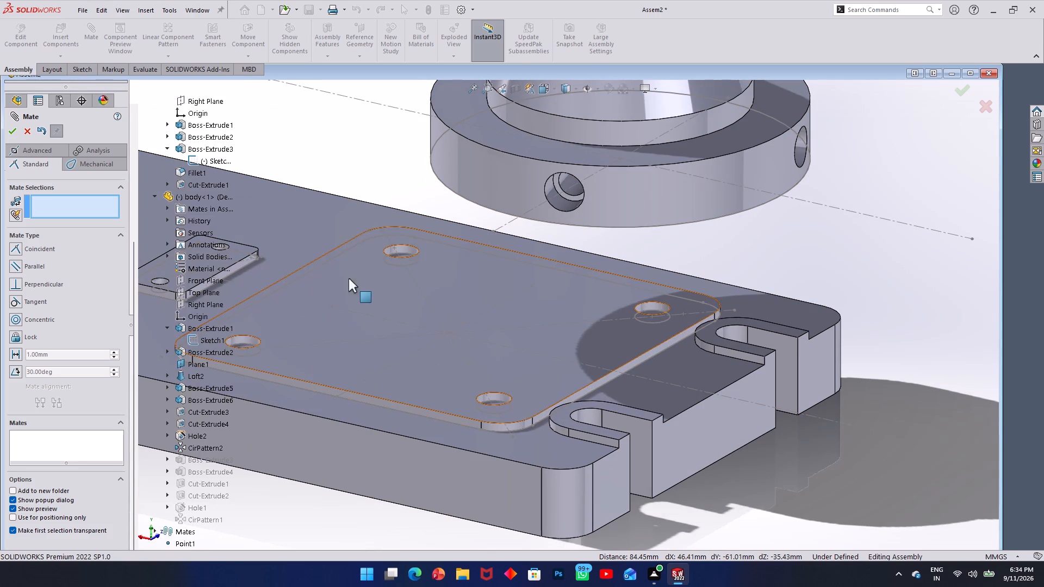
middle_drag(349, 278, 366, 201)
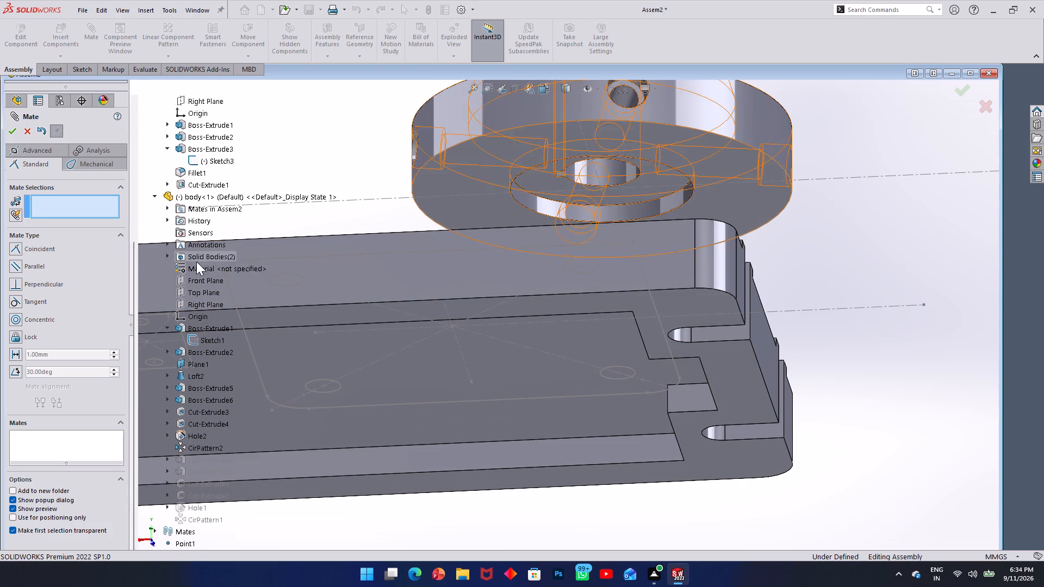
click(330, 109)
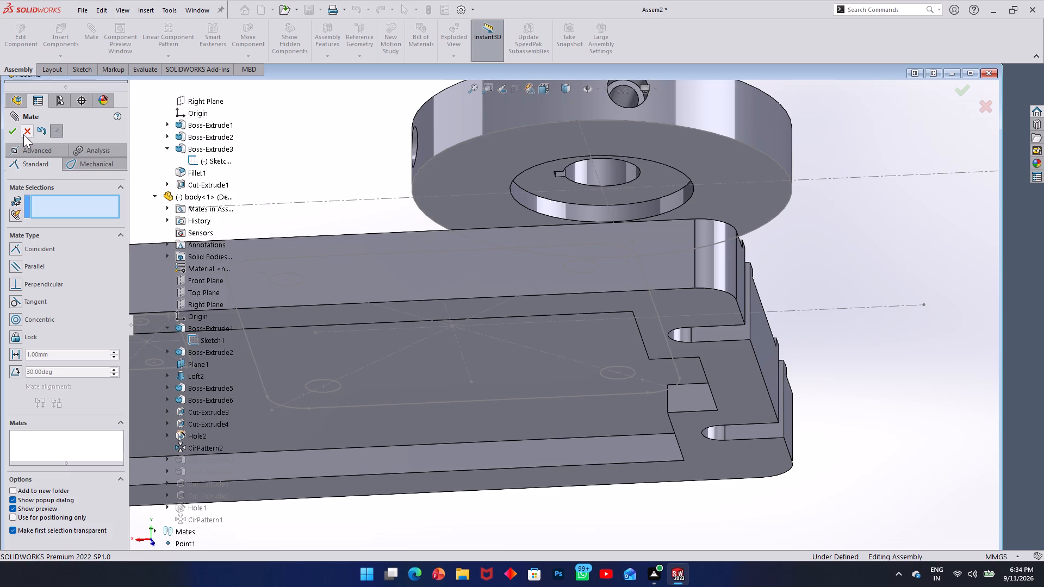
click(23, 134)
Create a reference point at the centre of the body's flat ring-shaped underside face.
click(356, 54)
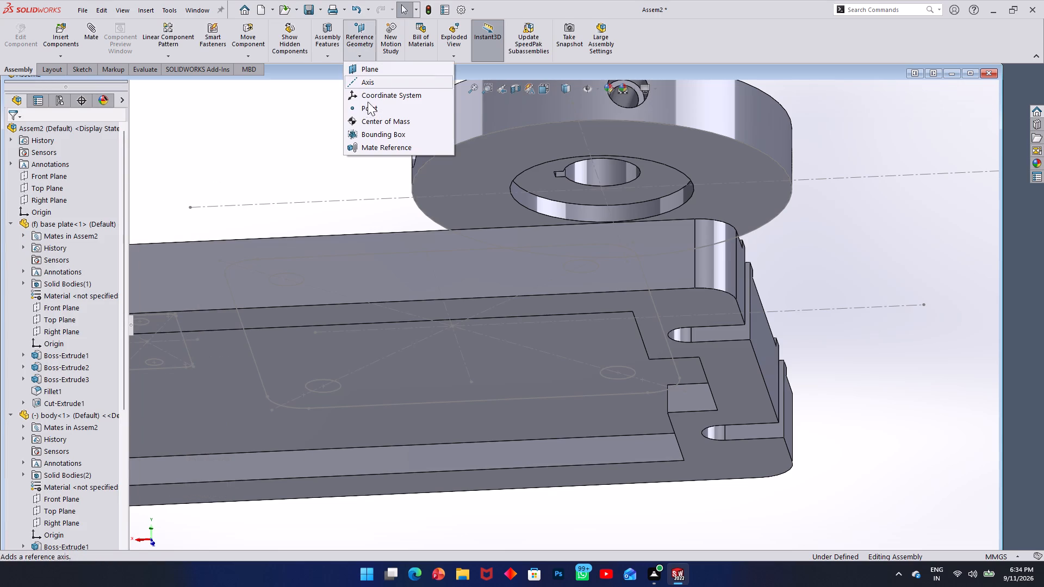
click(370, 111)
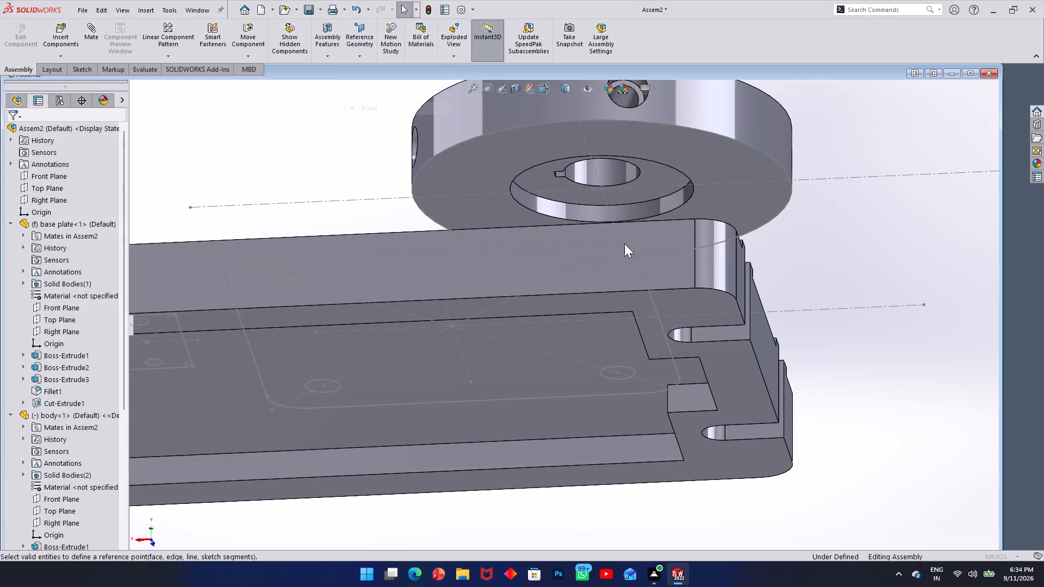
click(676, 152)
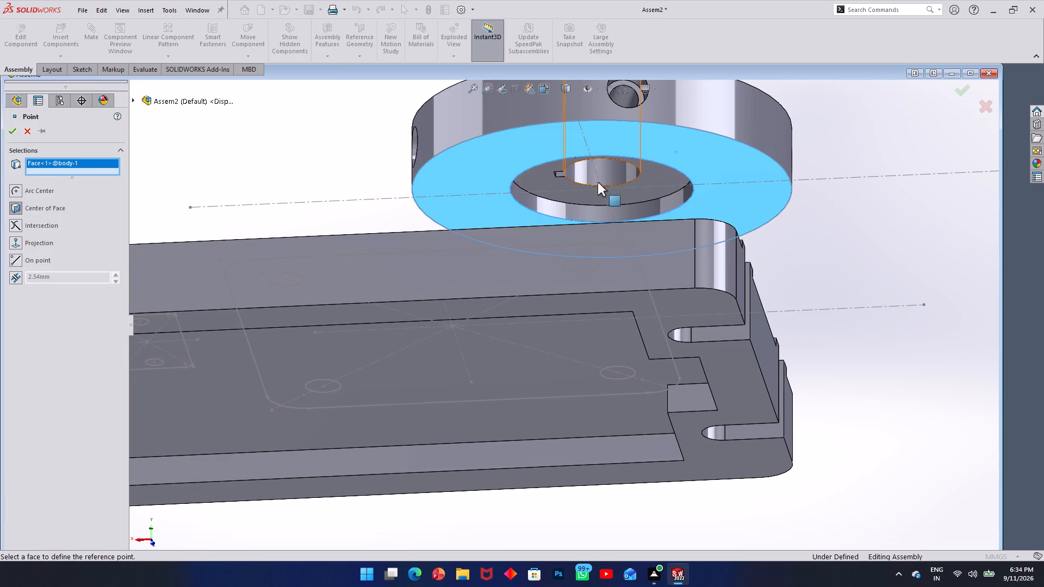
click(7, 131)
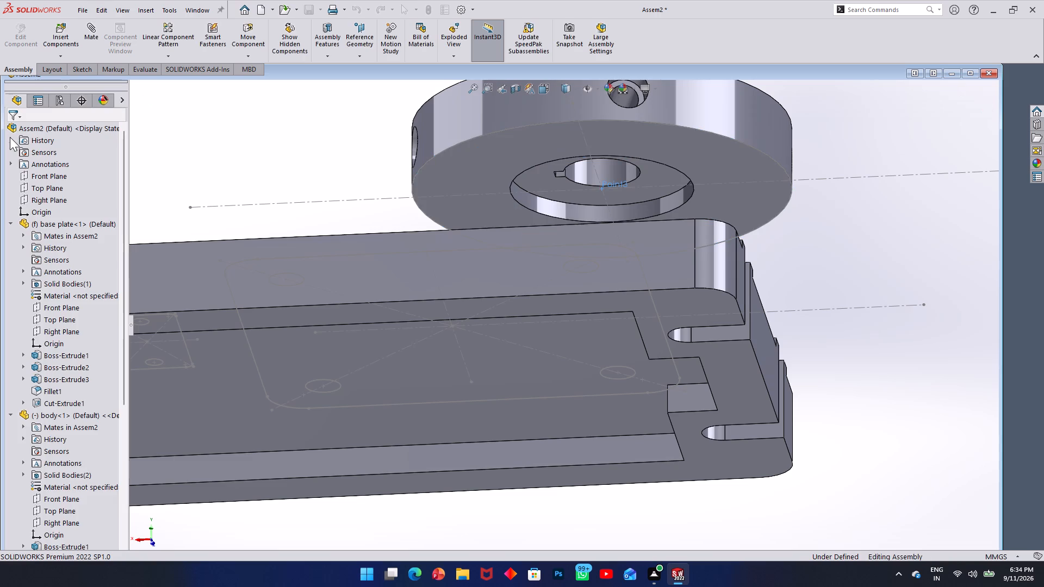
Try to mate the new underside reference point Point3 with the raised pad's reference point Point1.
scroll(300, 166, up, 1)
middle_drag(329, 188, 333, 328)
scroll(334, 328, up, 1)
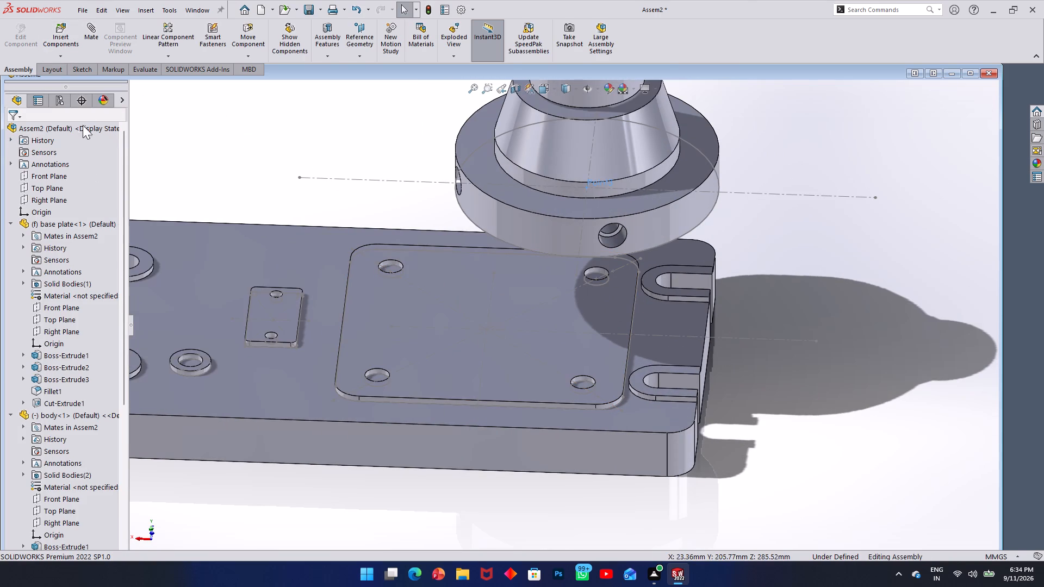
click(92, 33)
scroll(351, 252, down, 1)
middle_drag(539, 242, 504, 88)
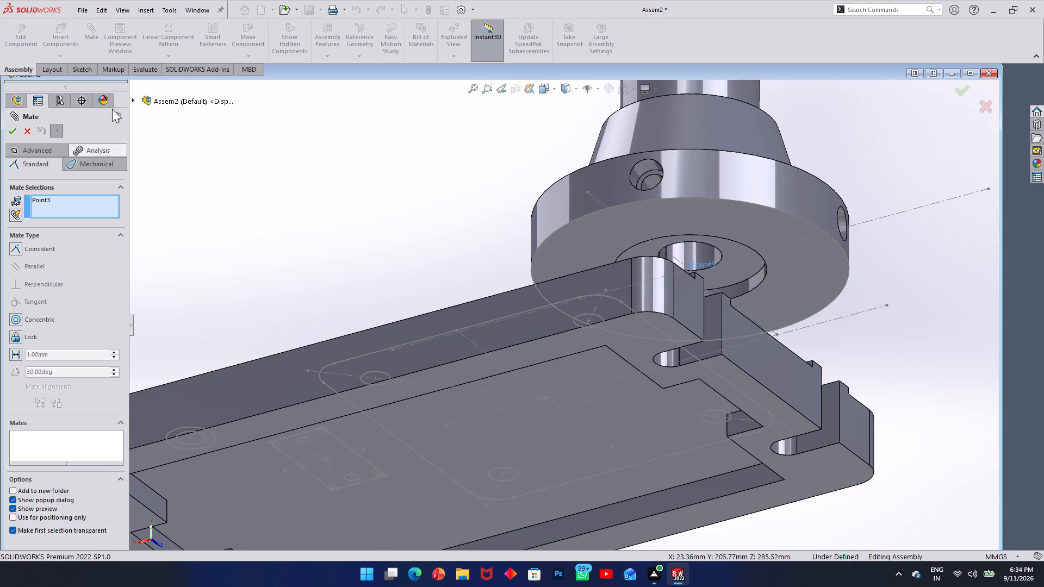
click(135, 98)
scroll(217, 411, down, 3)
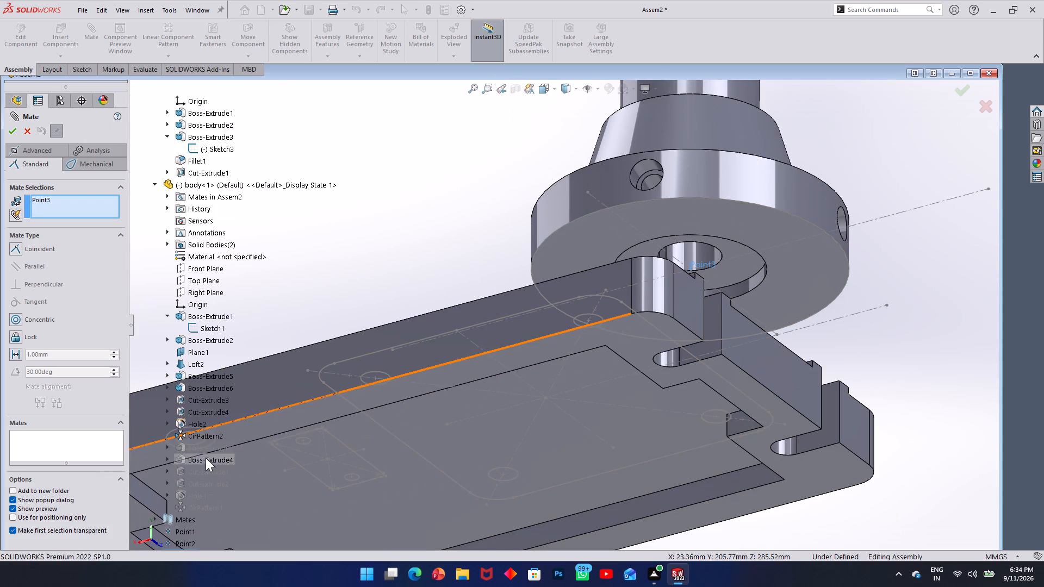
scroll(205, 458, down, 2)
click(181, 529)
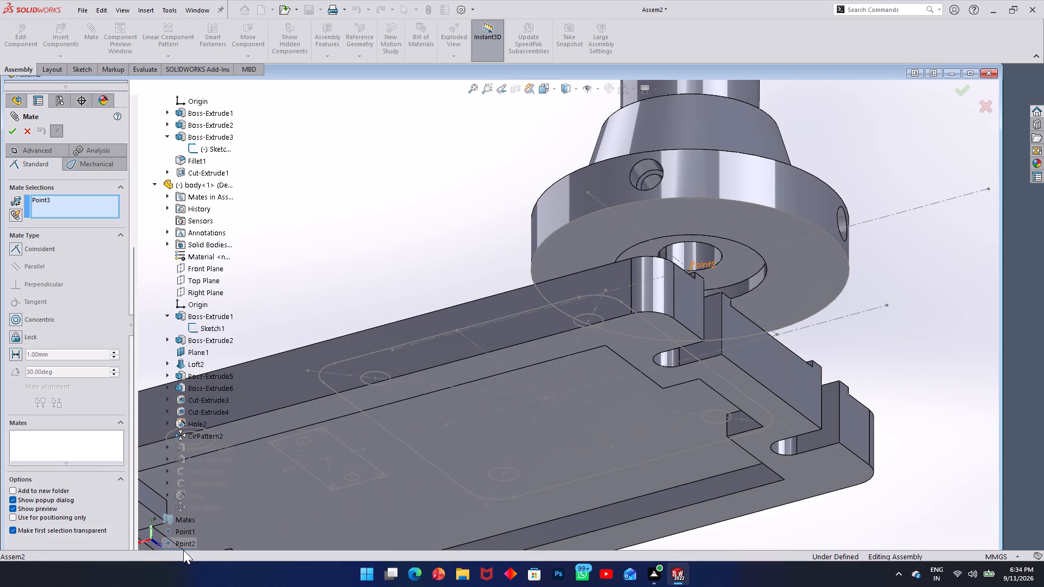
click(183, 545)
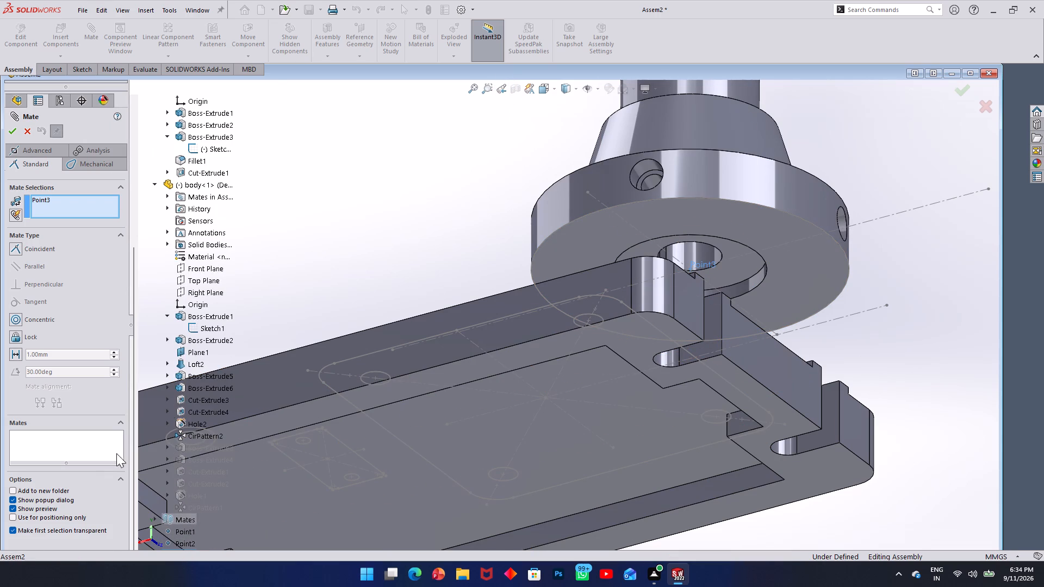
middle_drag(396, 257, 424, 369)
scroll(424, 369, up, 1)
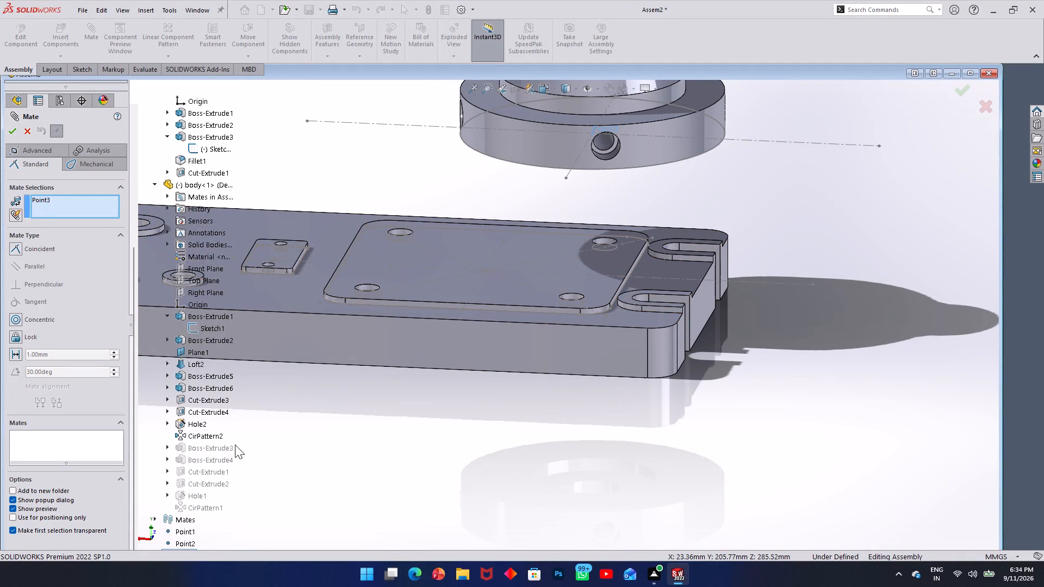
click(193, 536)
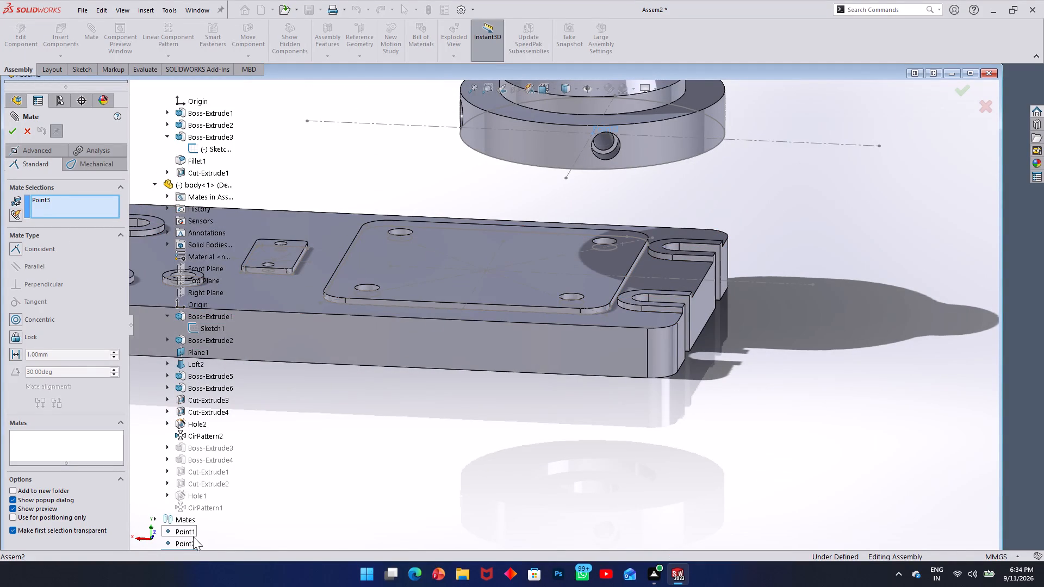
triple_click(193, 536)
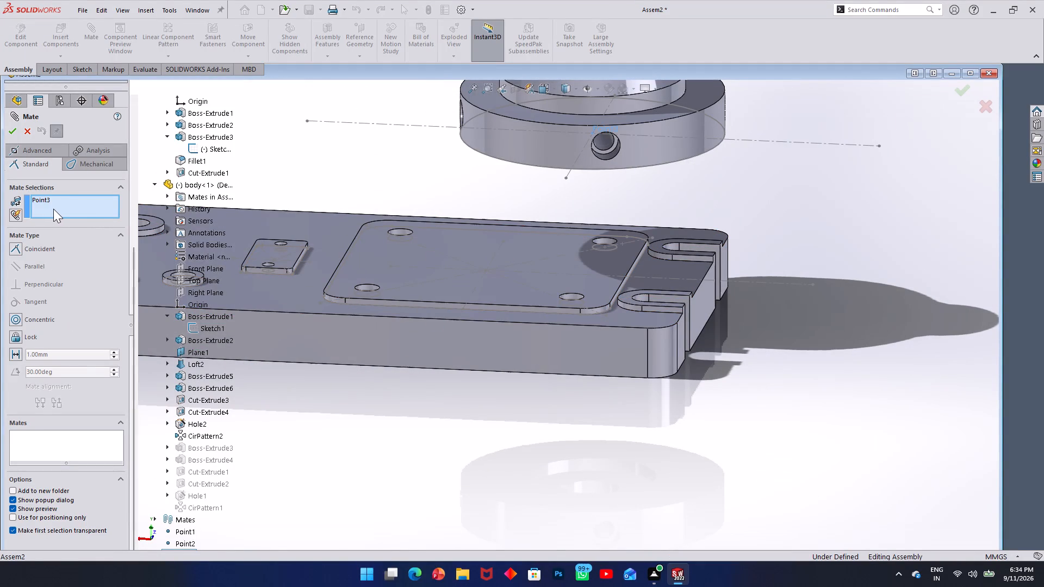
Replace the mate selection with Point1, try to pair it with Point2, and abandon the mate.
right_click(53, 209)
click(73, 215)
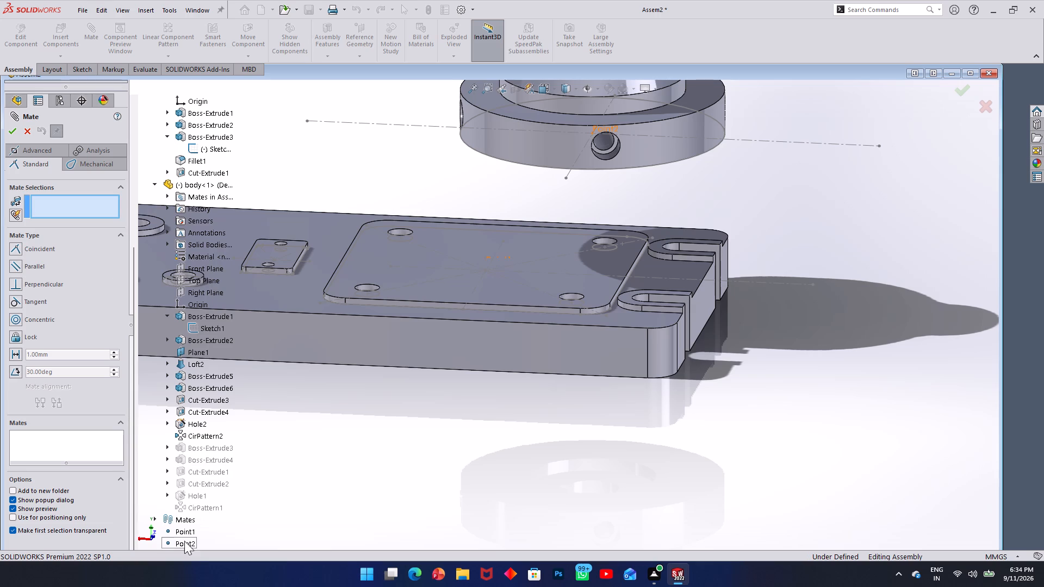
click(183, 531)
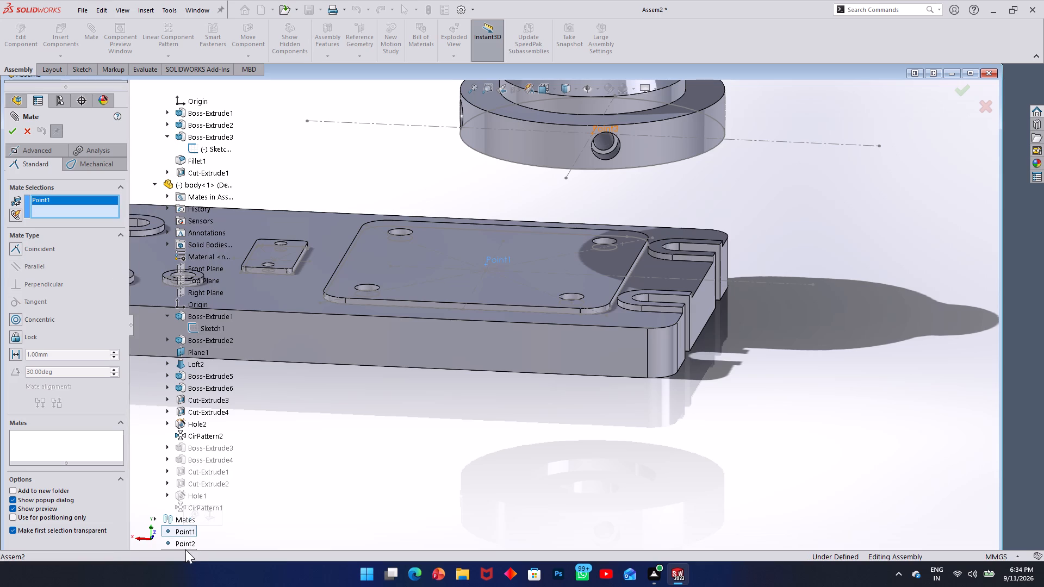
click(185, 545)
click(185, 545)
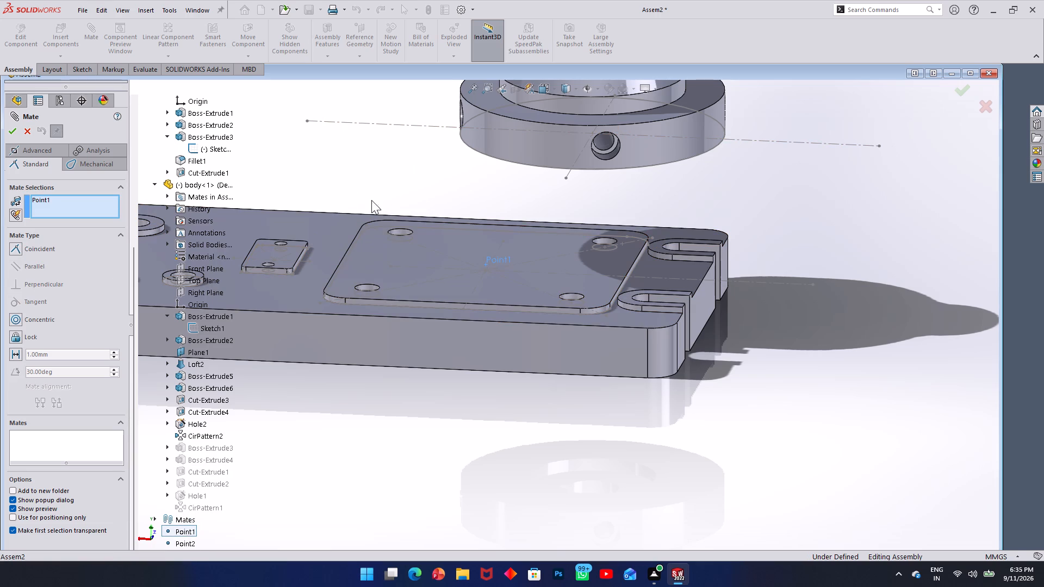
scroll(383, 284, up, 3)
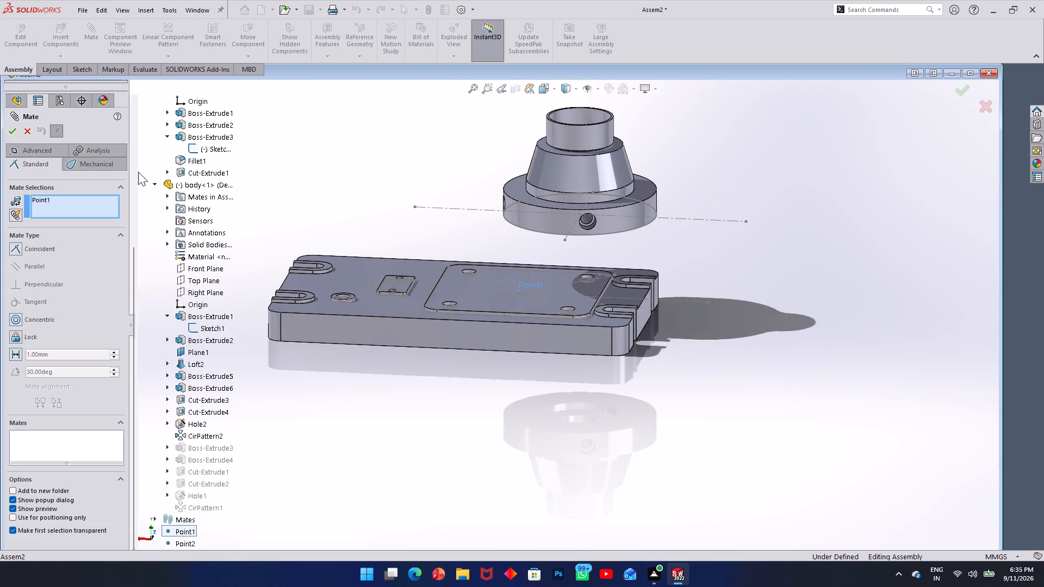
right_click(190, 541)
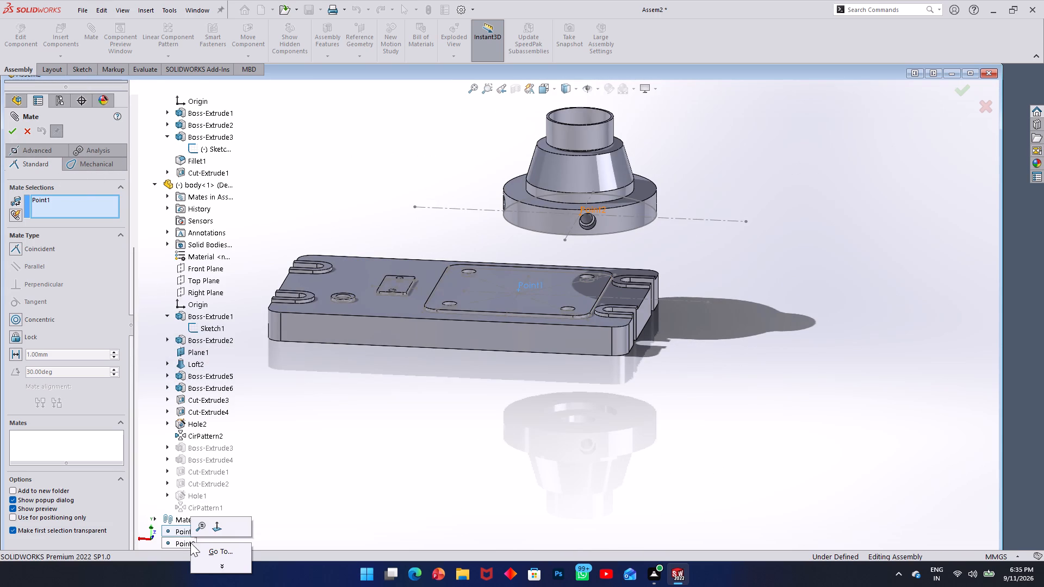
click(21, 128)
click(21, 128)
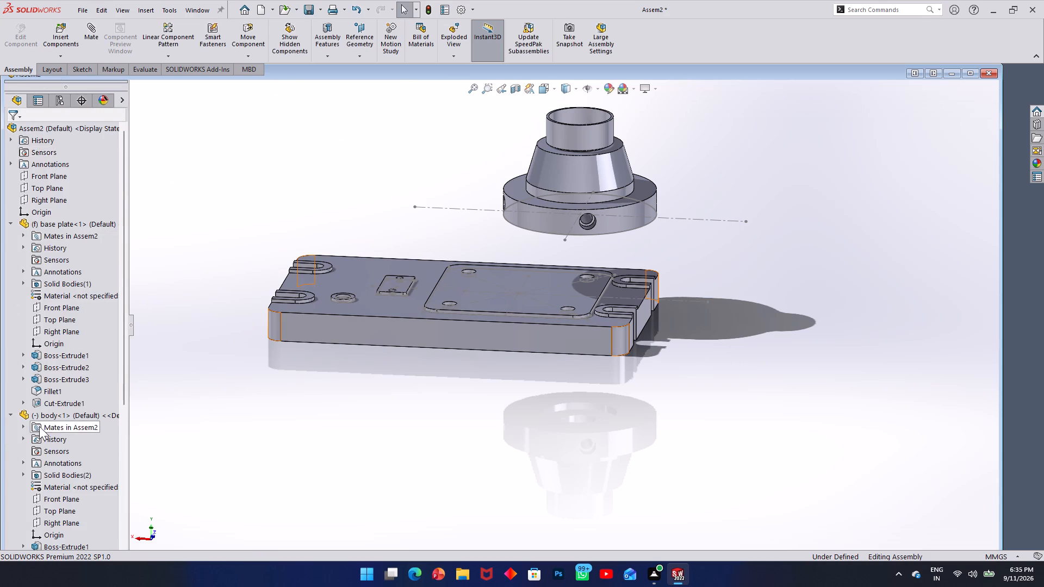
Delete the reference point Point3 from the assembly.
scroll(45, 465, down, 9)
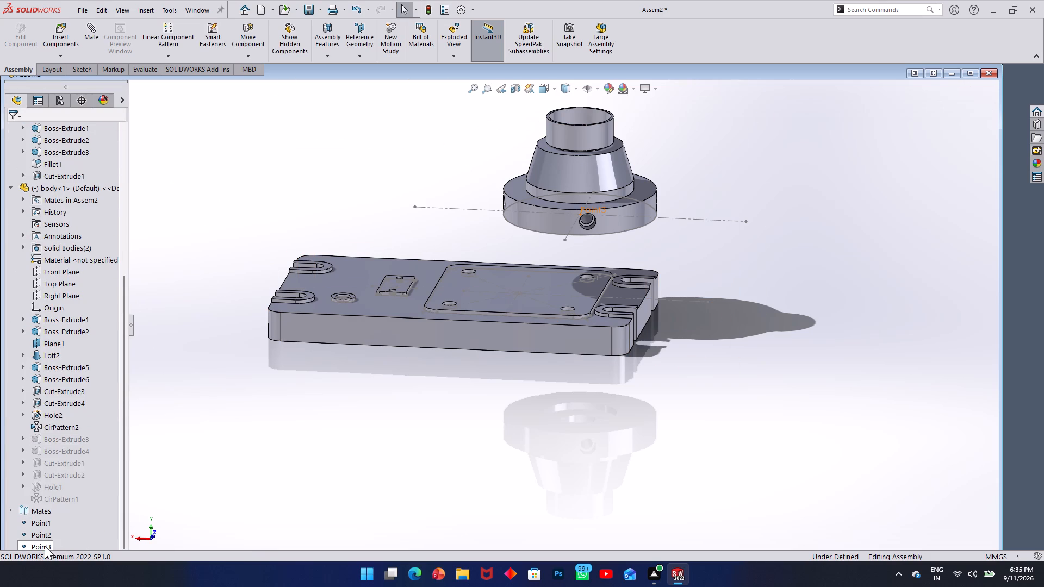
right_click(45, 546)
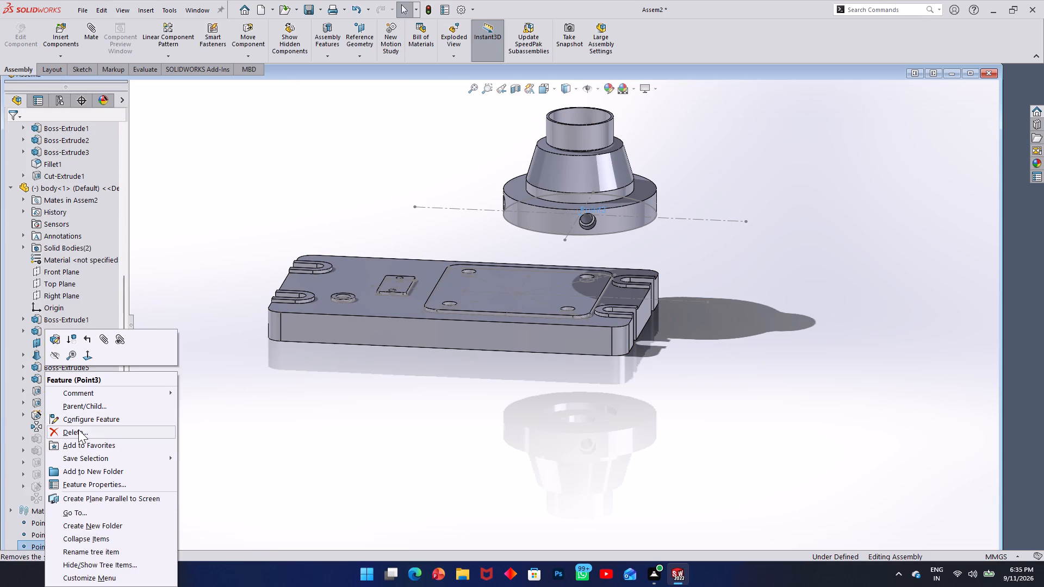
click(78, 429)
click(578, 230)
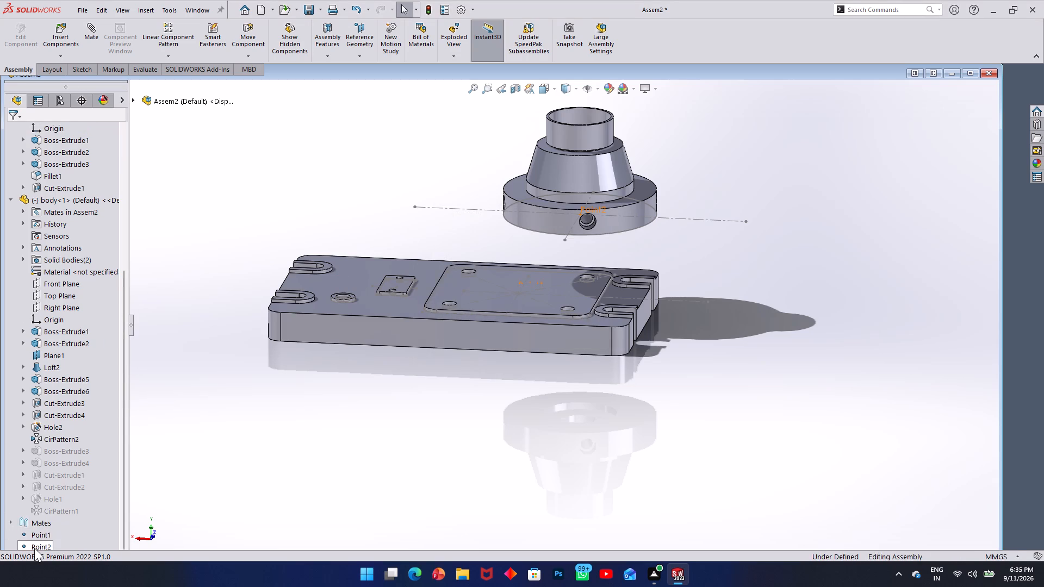
Delete the reference point Point2 on the body's underside from the assembly.
right_click(34, 548)
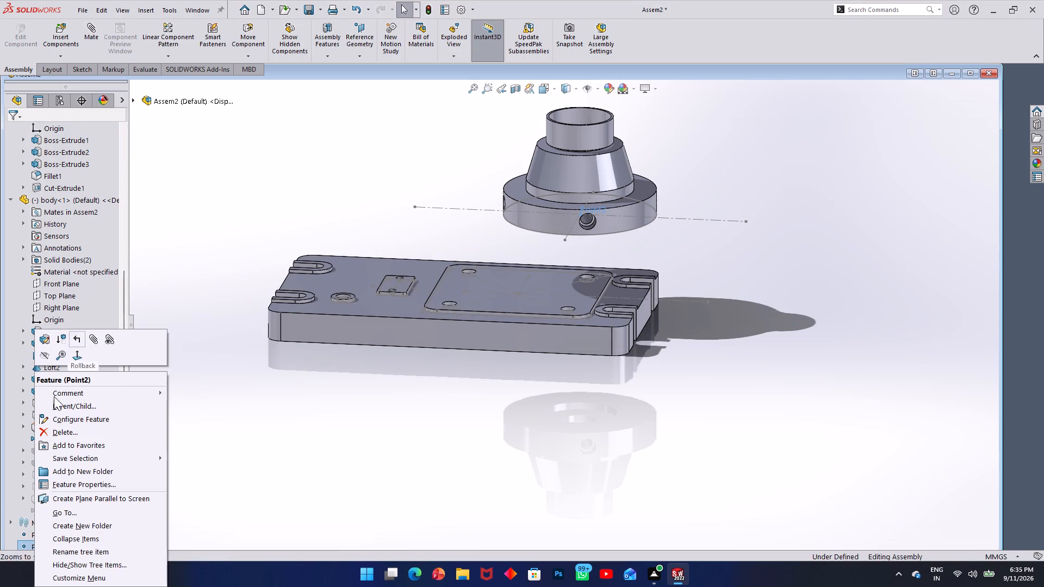
click(61, 425)
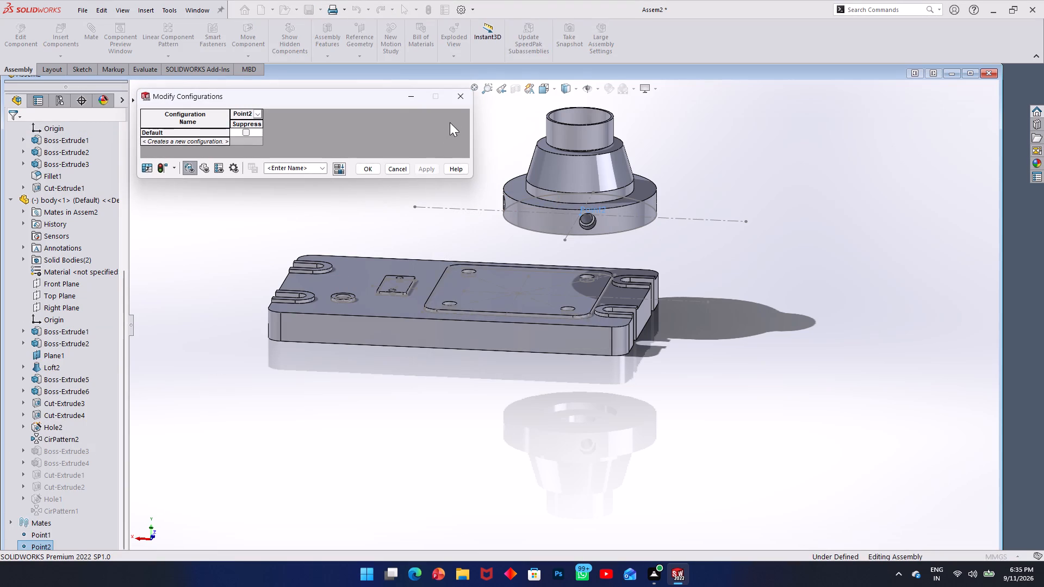
click(464, 99)
right_click(37, 547)
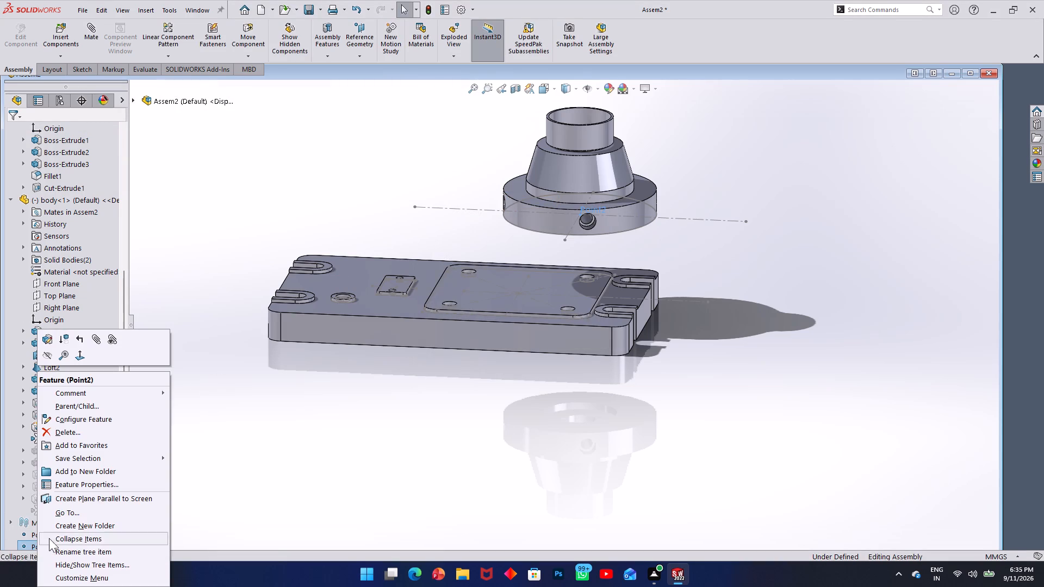
click(91, 434)
click(243, 457)
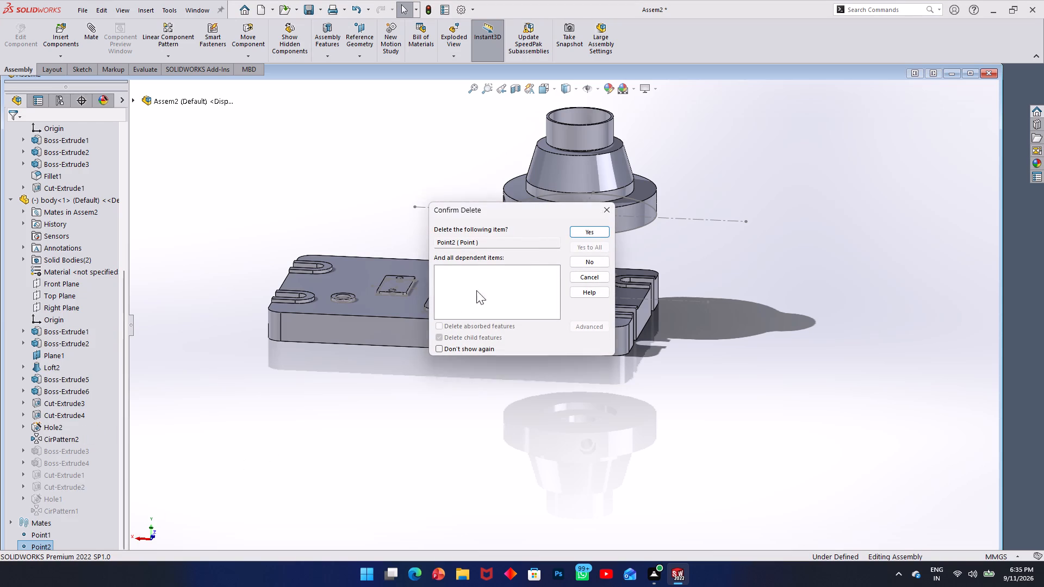
click(589, 229)
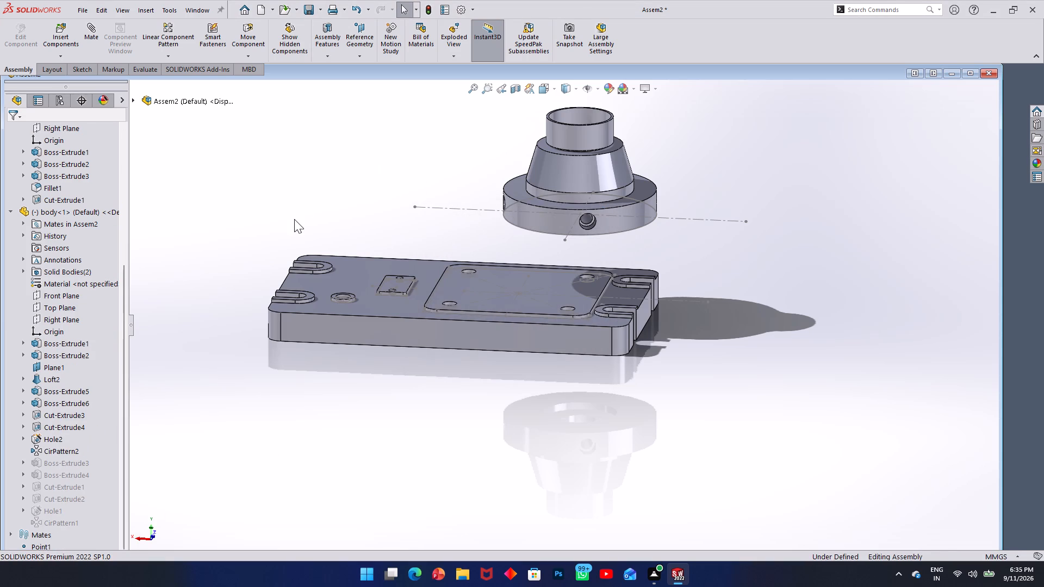
Create a reference axis through the cylindrical wall of the body's underside recess and extend it downward past the base plate.
click(369, 54)
click(365, 78)
scroll(612, 142, down, 3)
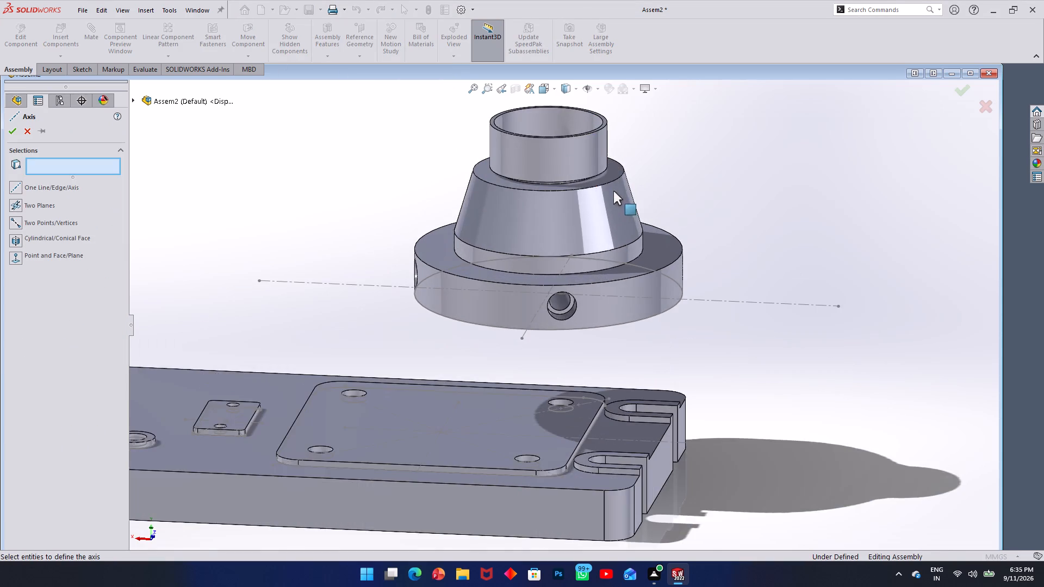
middle_drag(603, 196, 555, 81)
scroll(555, 86, up, 1)
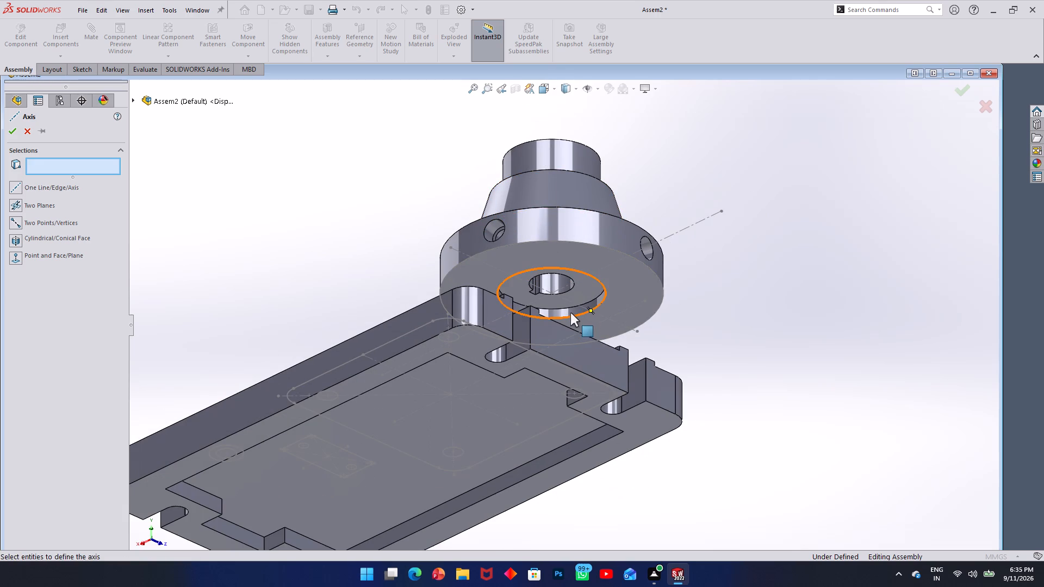
click(570, 311)
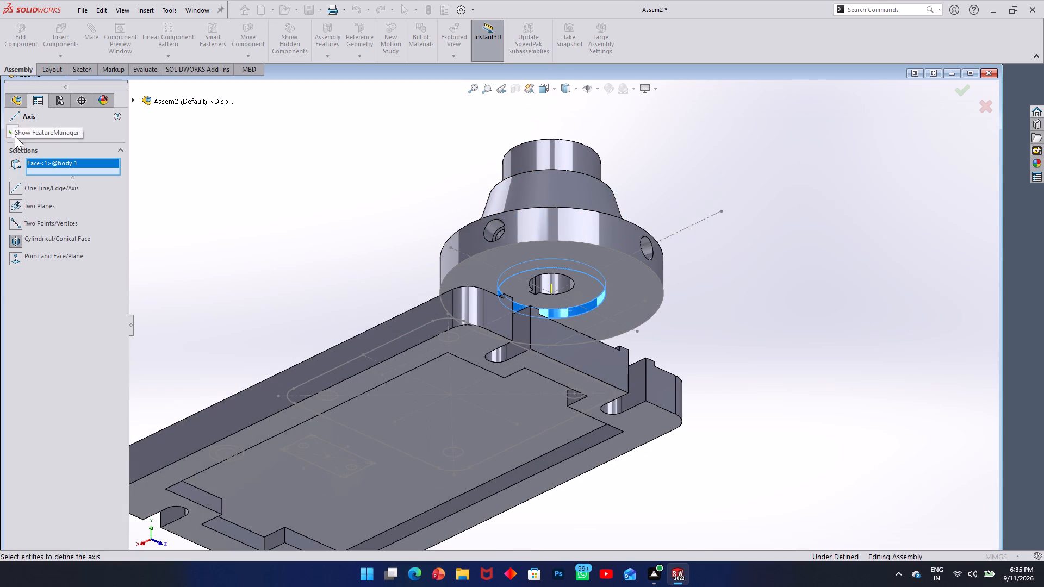
click(14, 134)
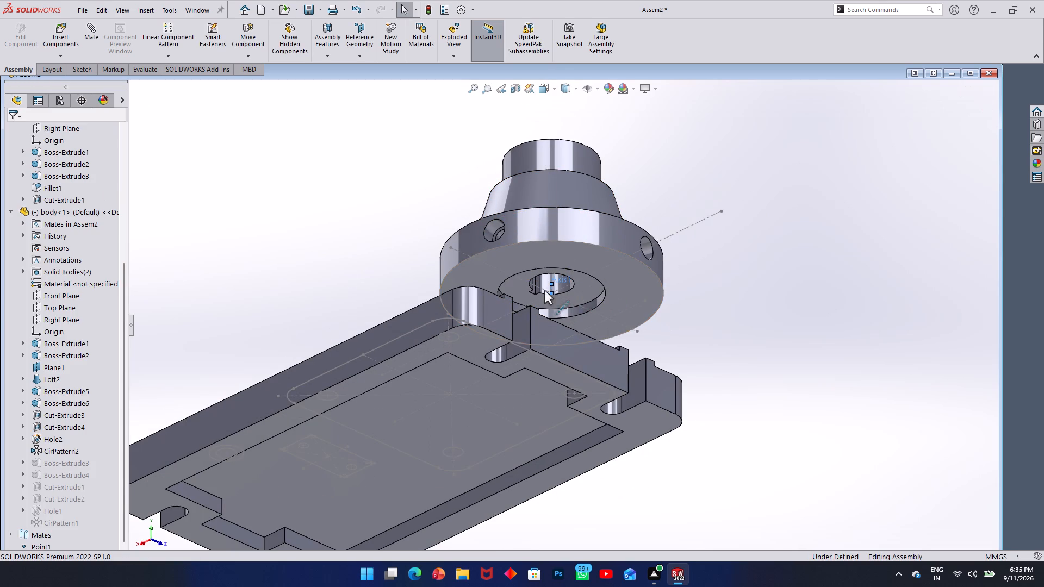
drag(551, 292, 549, 521)
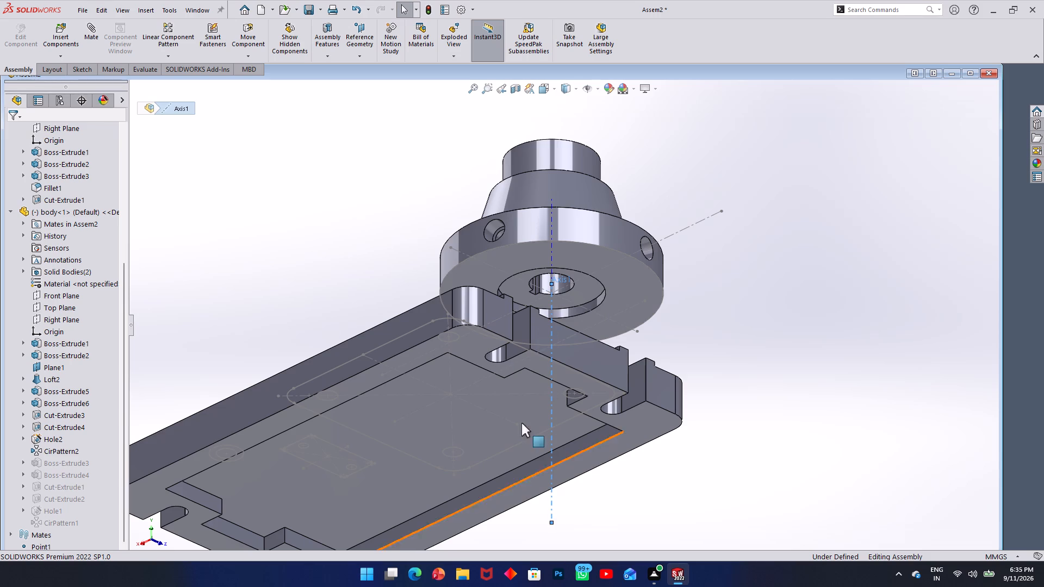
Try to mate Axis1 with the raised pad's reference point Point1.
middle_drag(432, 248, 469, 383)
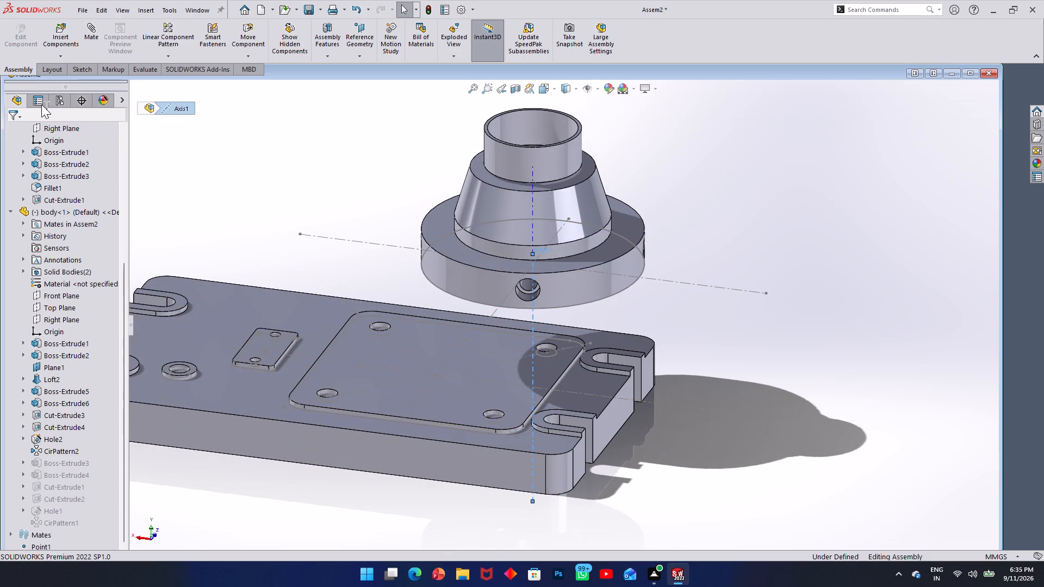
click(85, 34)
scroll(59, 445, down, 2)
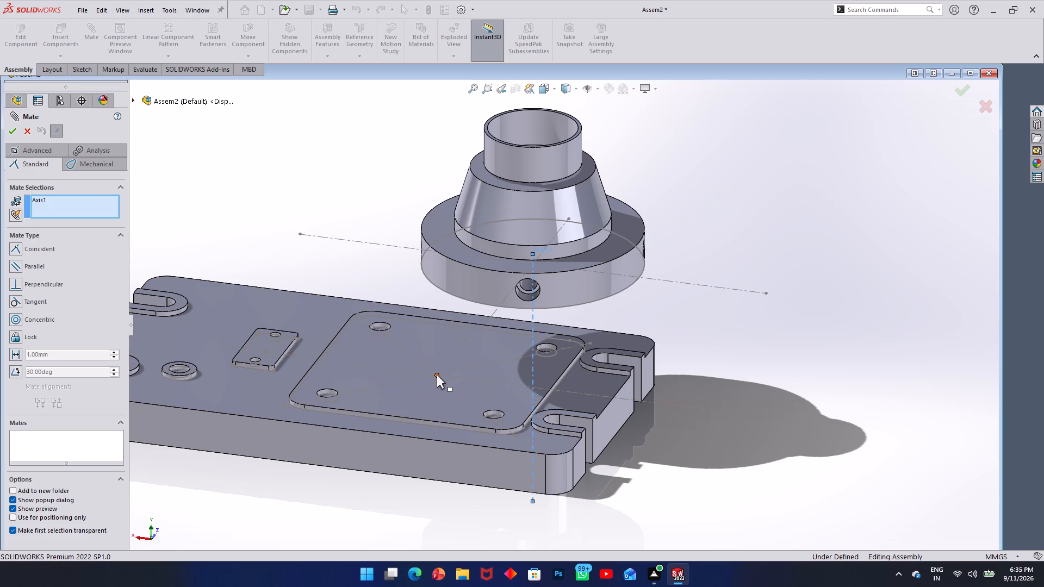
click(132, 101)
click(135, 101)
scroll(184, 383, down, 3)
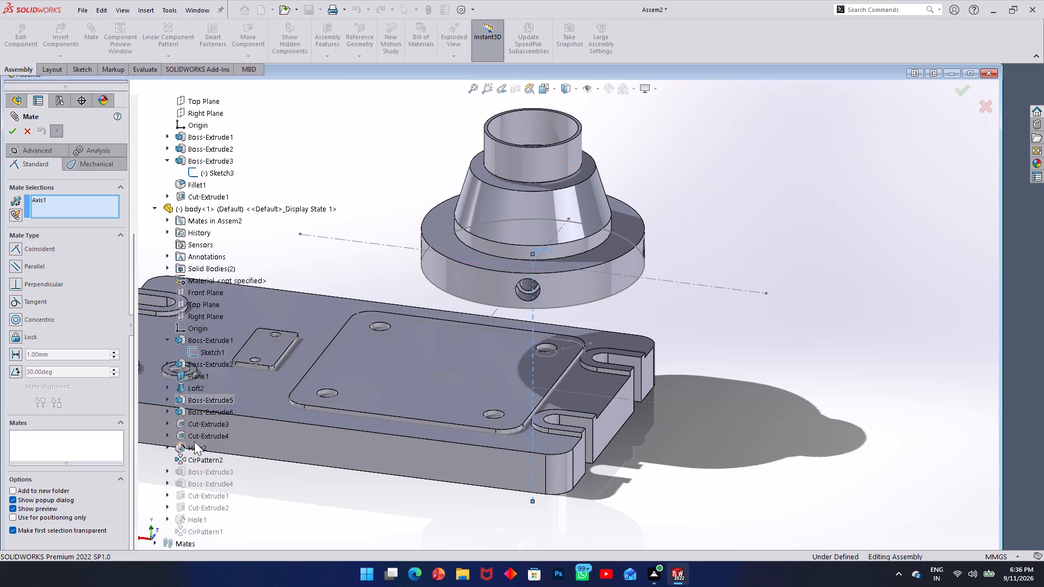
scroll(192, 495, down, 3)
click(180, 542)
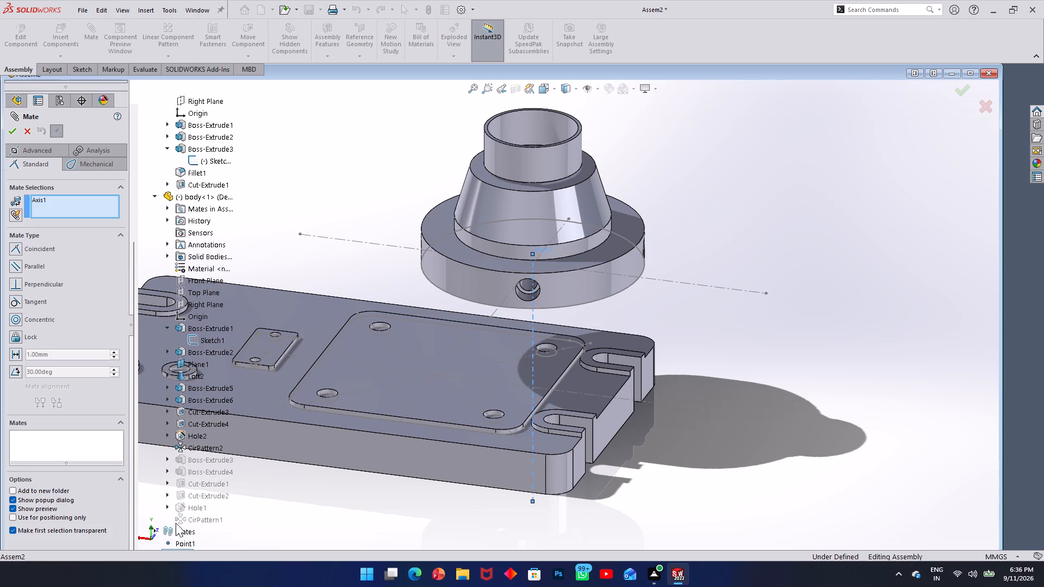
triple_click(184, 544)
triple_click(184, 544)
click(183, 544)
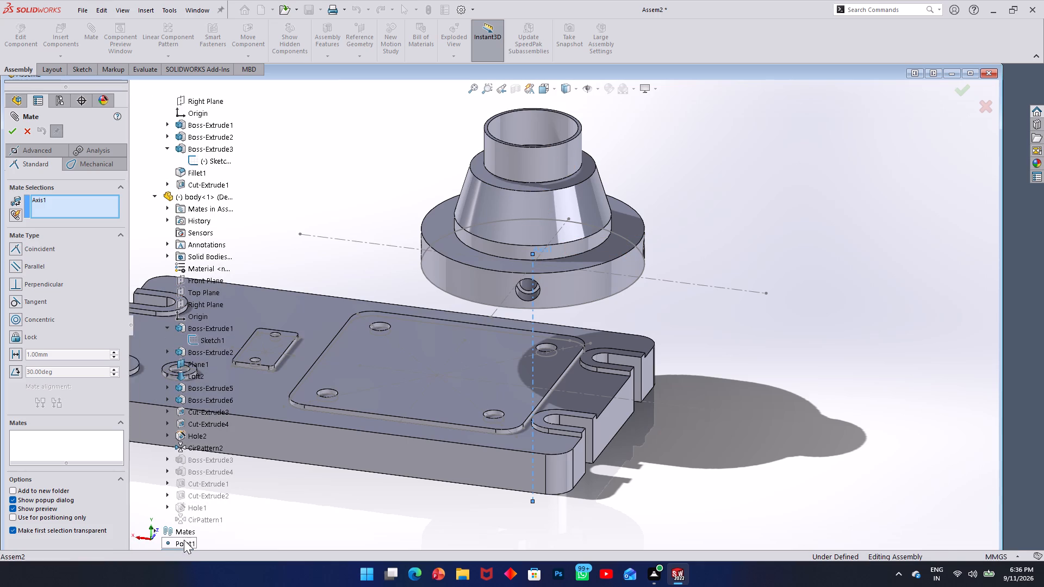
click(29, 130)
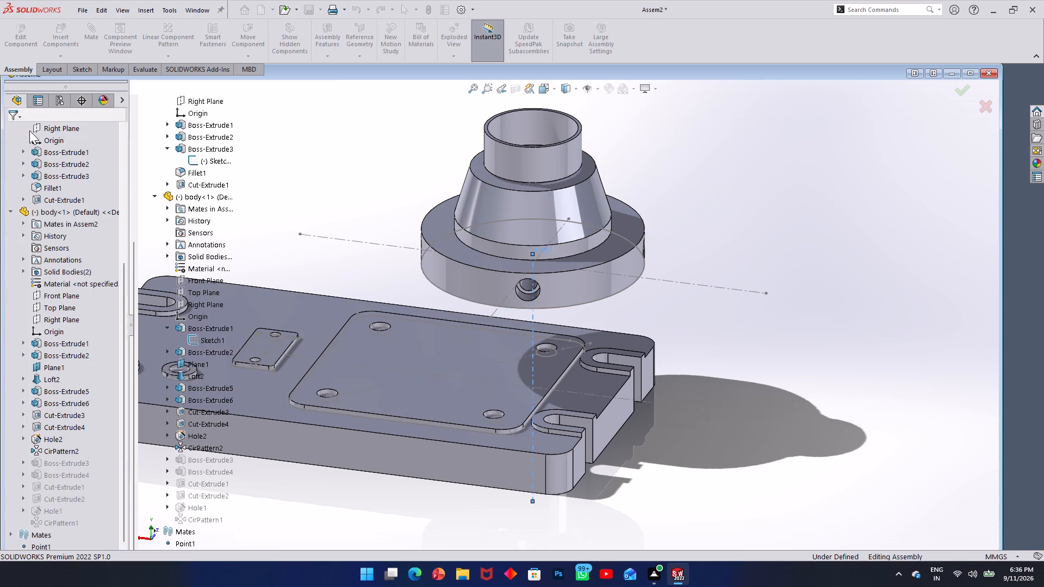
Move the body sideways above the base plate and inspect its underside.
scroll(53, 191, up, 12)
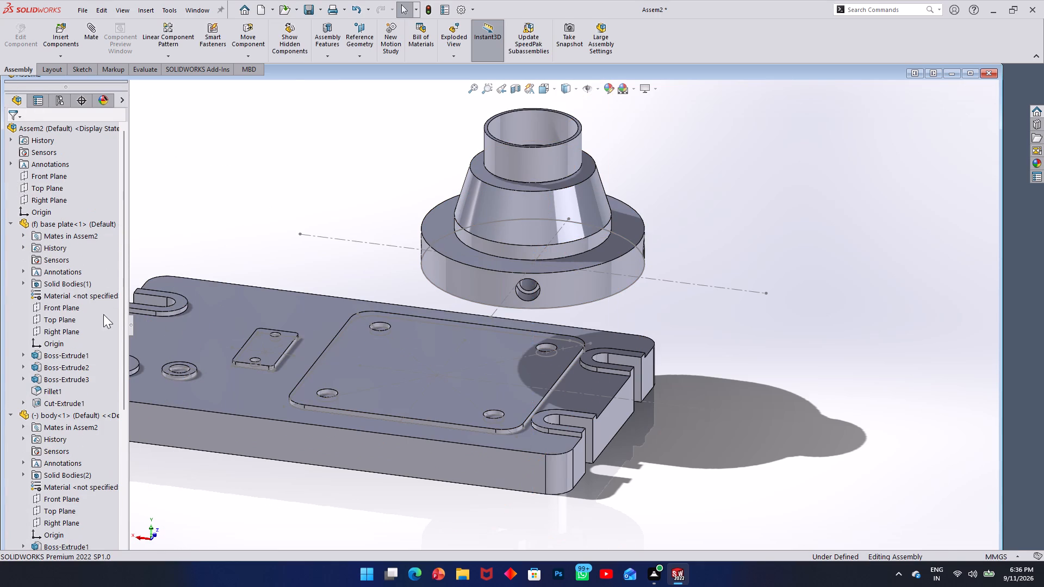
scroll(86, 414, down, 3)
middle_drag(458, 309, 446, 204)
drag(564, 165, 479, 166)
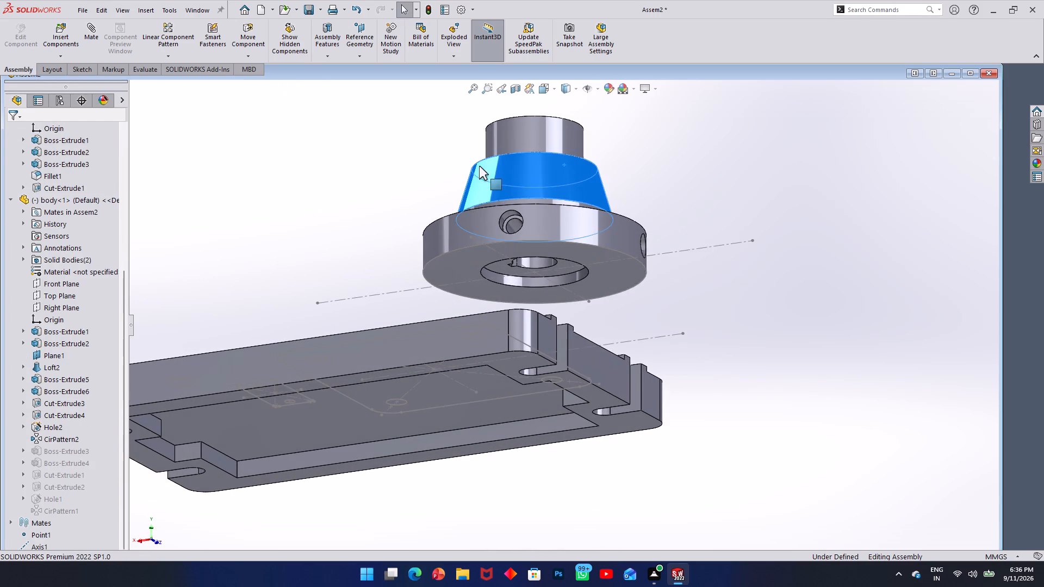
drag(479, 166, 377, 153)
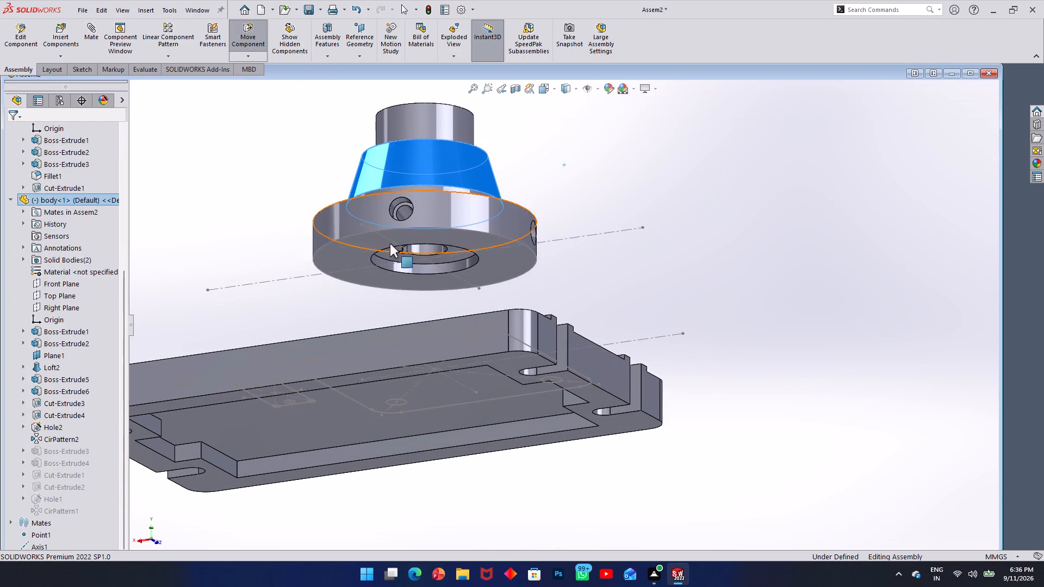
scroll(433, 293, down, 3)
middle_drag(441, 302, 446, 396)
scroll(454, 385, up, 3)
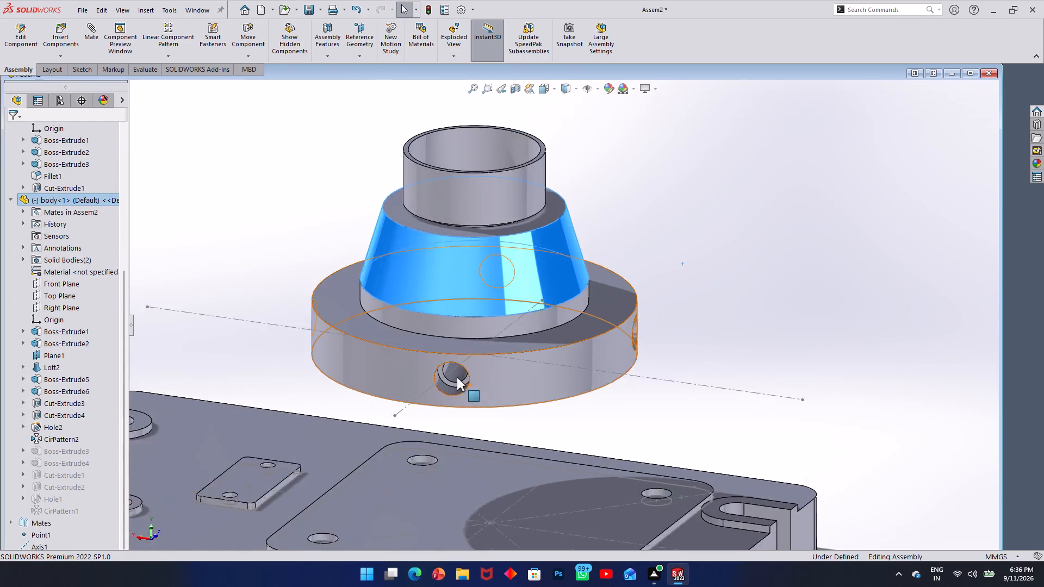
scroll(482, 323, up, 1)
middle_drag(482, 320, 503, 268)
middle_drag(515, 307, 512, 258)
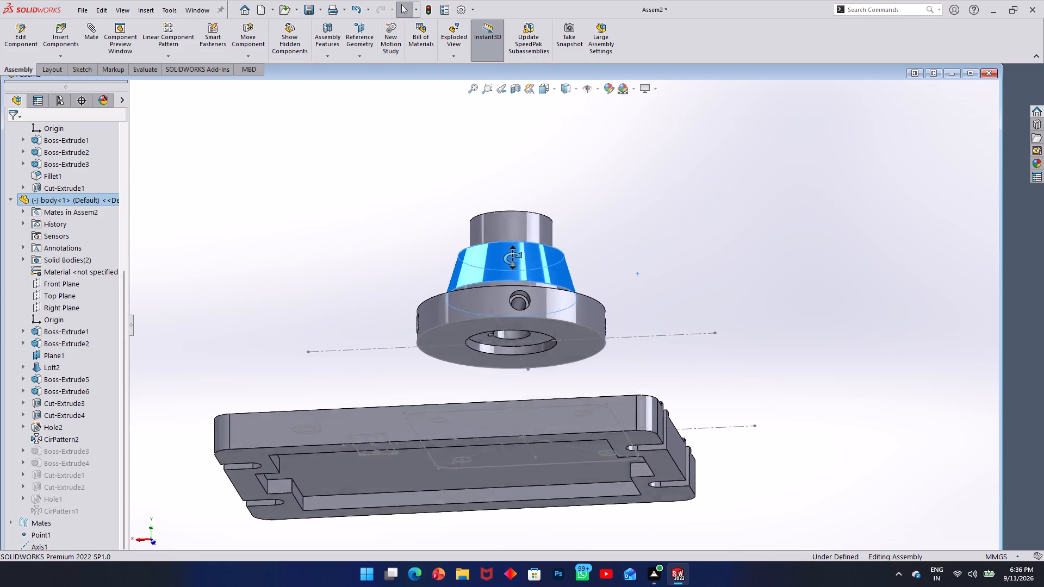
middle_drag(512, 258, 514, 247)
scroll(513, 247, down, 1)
Add a coincident mate between Point1 on the raised pad and the centre point of the body's Sketch1, clearing the preselected conical face.
click(95, 43)
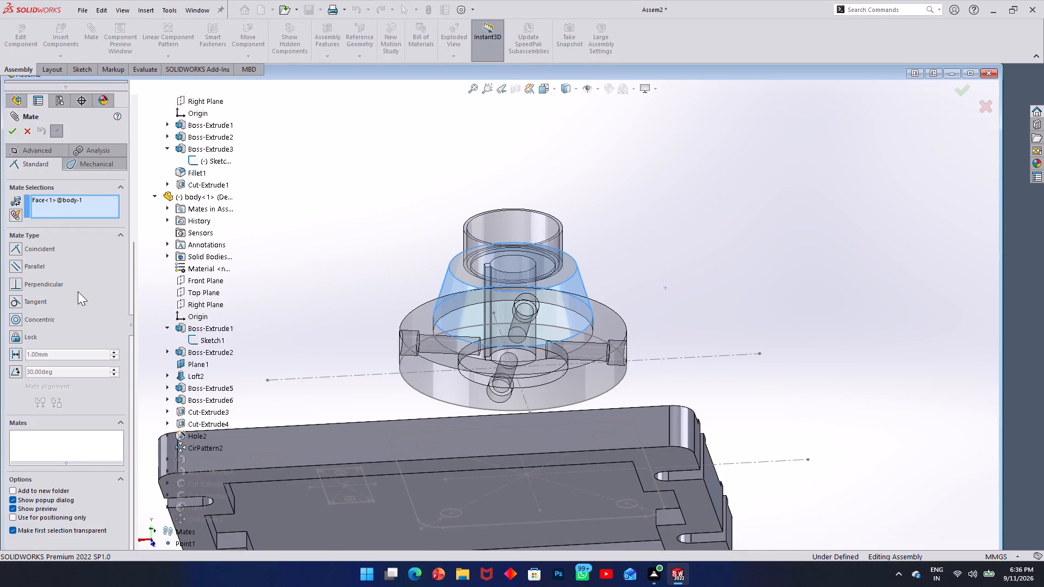
click(429, 233)
right_click(56, 211)
click(77, 220)
scroll(194, 336, down, 2)
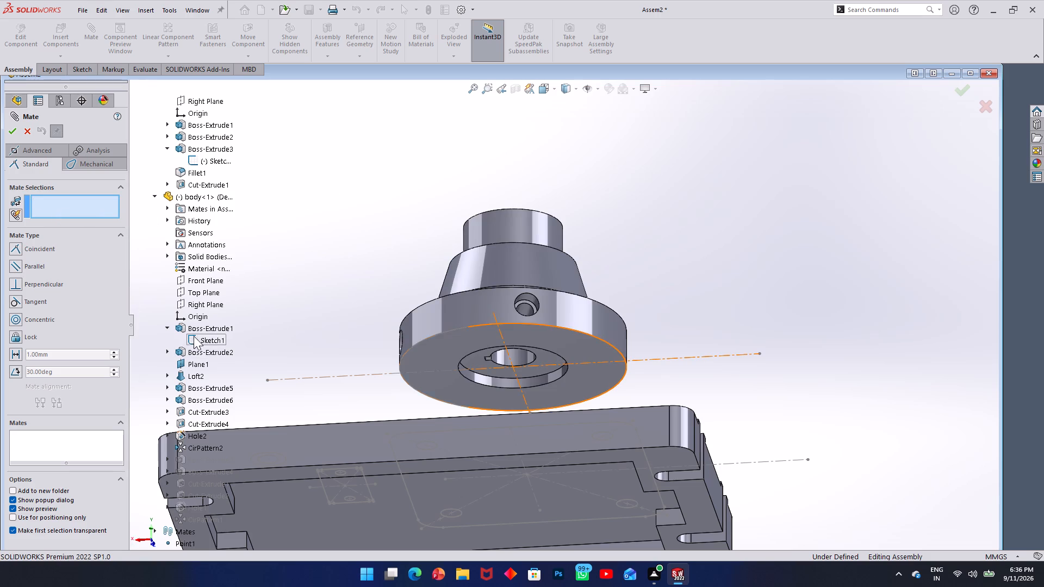
scroll(194, 336, down, 3)
scroll(187, 475, down, 6)
scroll(191, 473, up, 8)
scroll(195, 468, down, 11)
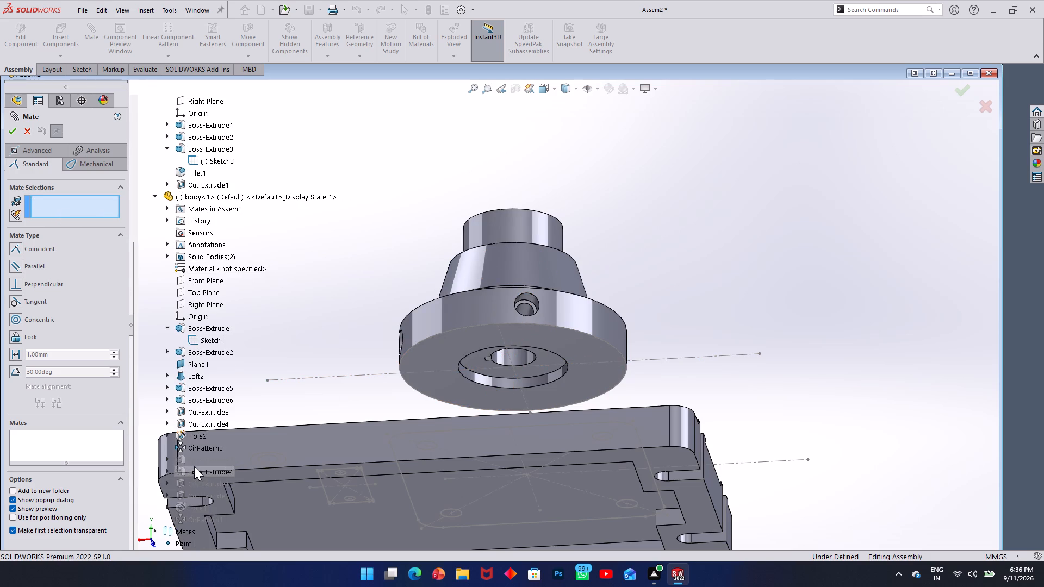
scroll(172, 475, down, 6)
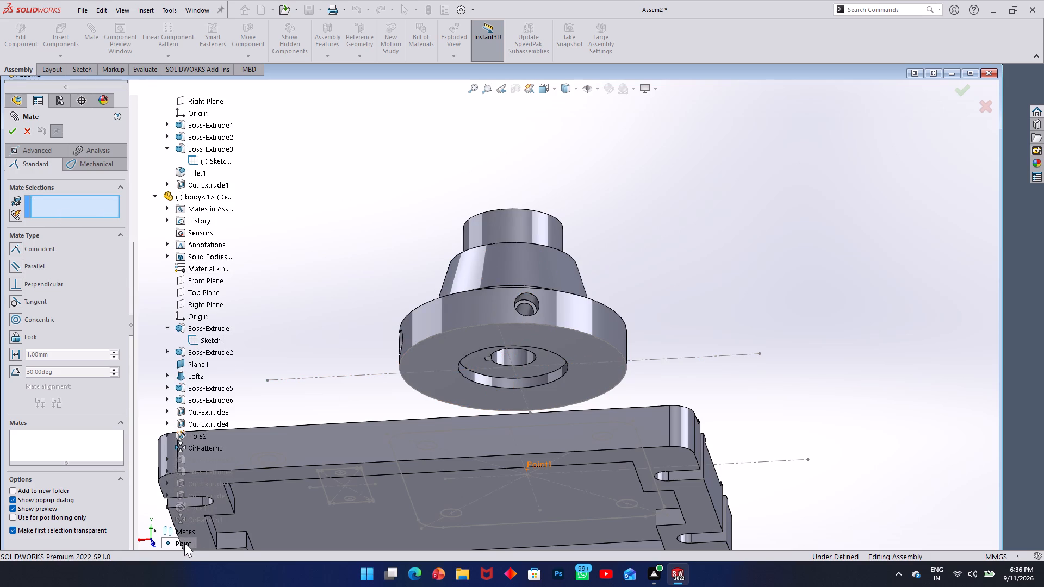
click(184, 543)
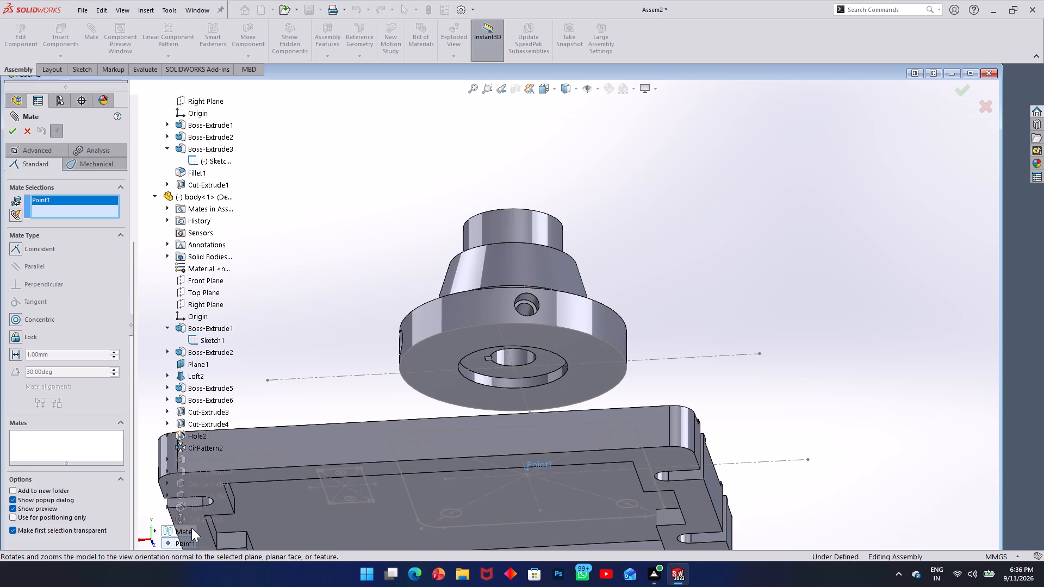
scroll(179, 473, down, 8)
scroll(180, 470, up, 4)
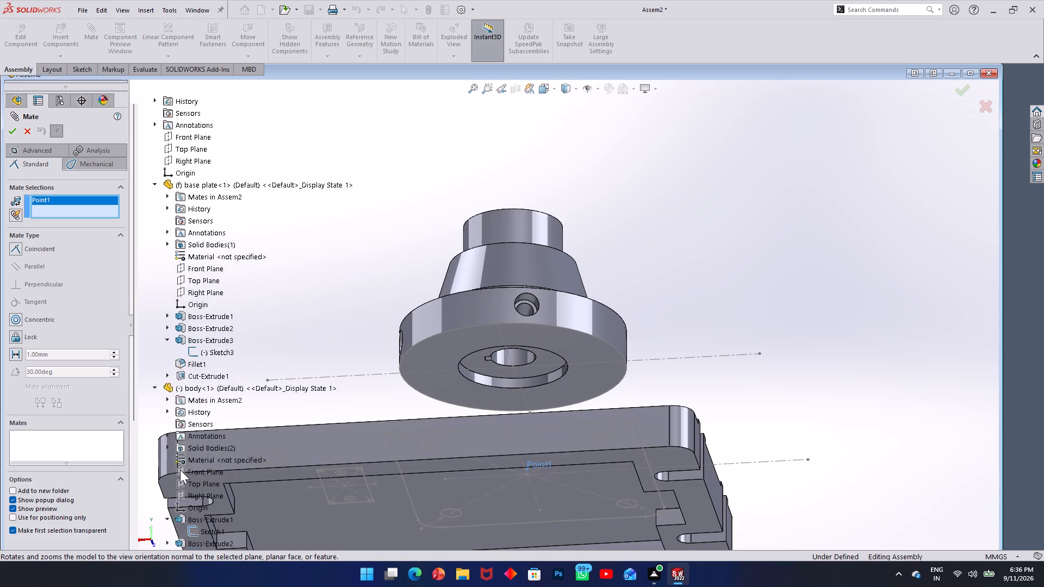
scroll(180, 470, up, 6)
scroll(180, 470, down, 6)
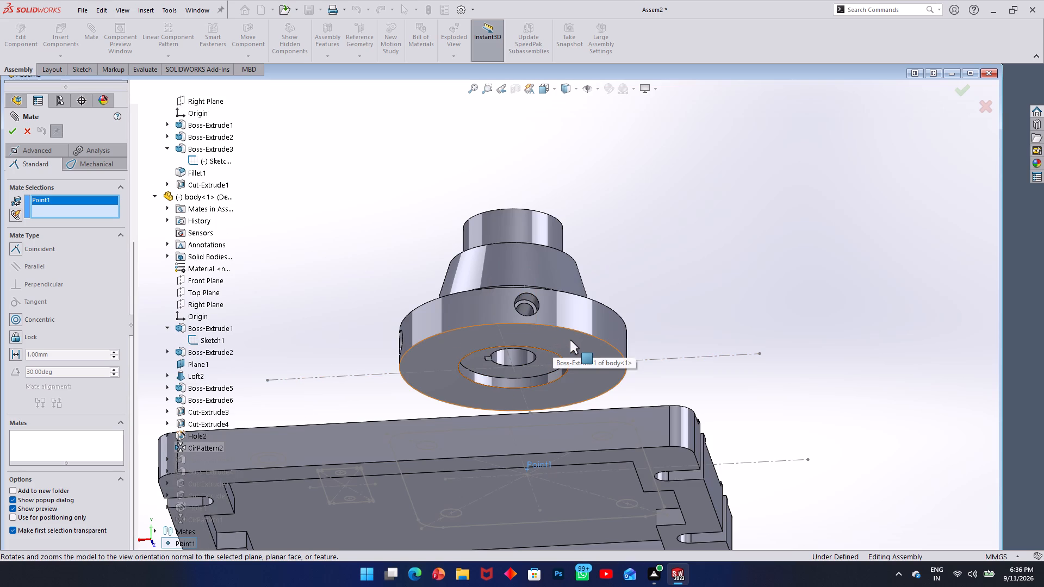
click(514, 366)
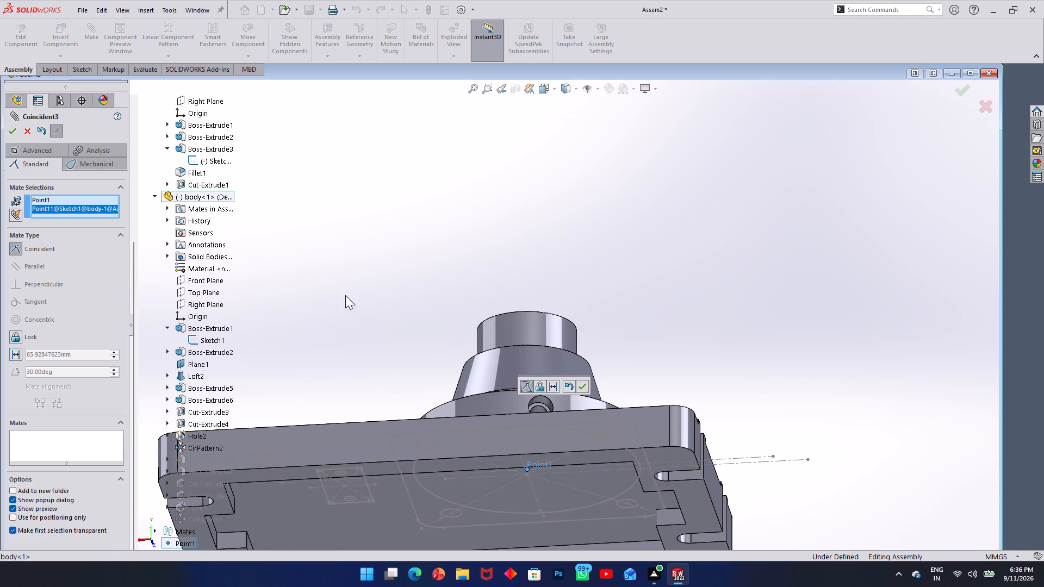
click(9, 132)
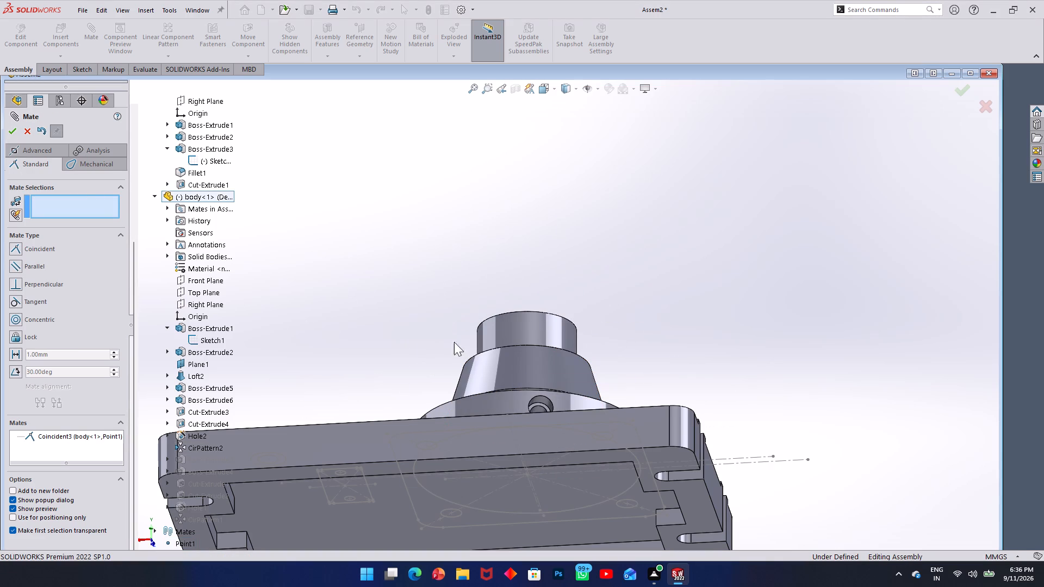
Turn the body slightly on the raised pad to test its remaining freedom of movement.
middle_drag(548, 316, 484, 519)
scroll(519, 429, up, 4)
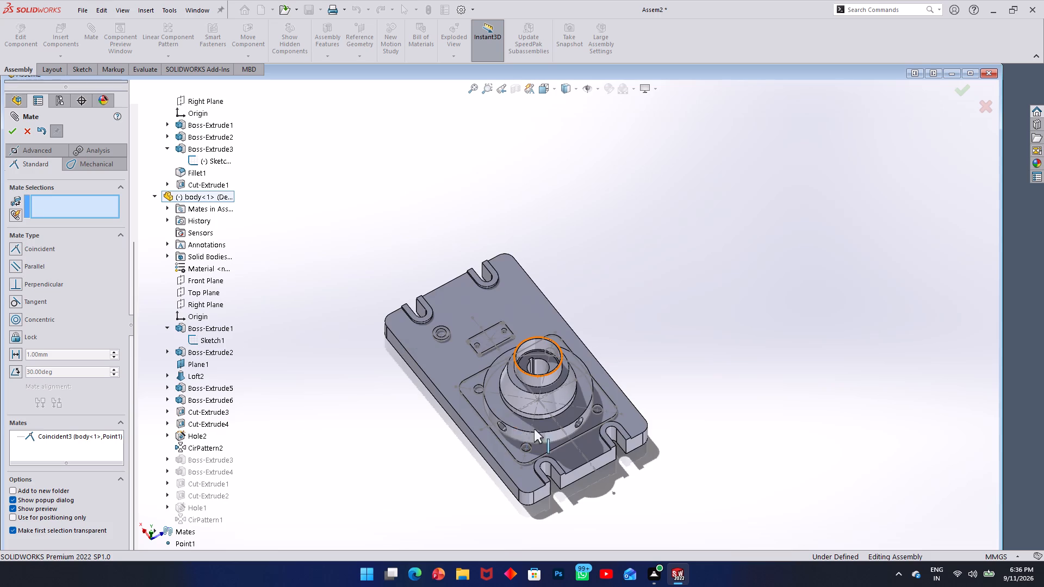
drag(499, 398, 593, 403)
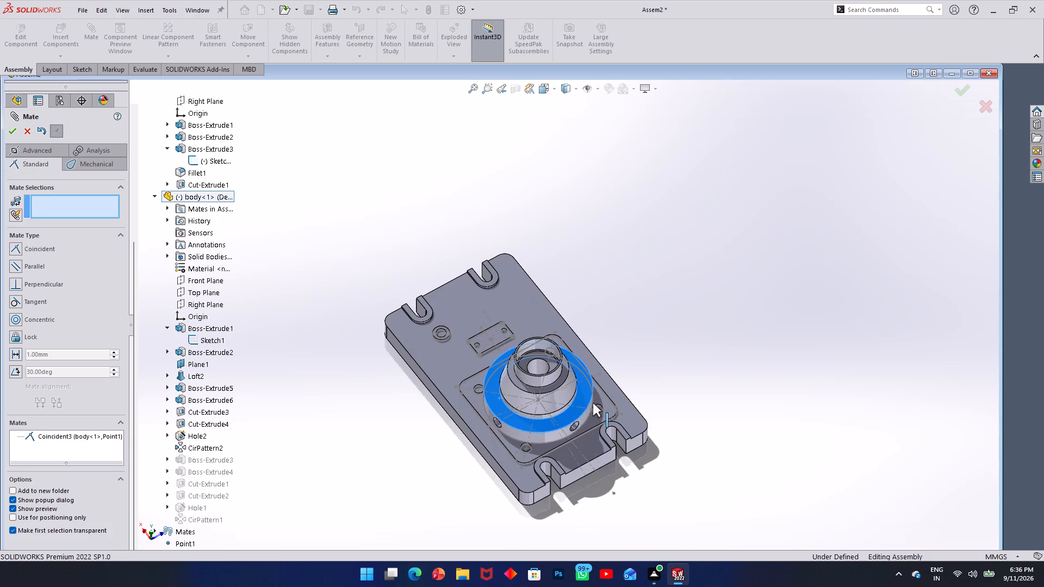
drag(593, 403, 585, 399)
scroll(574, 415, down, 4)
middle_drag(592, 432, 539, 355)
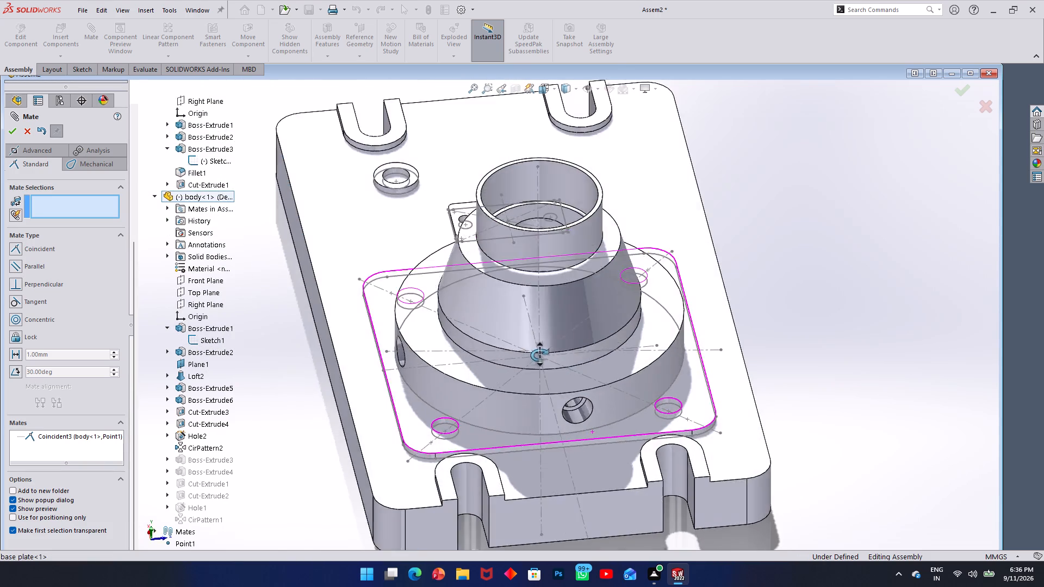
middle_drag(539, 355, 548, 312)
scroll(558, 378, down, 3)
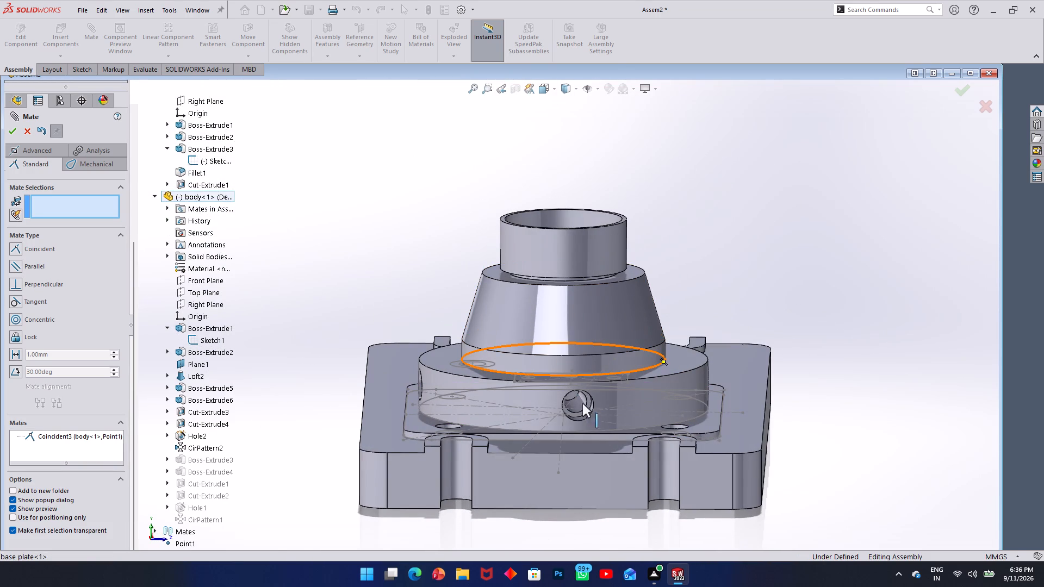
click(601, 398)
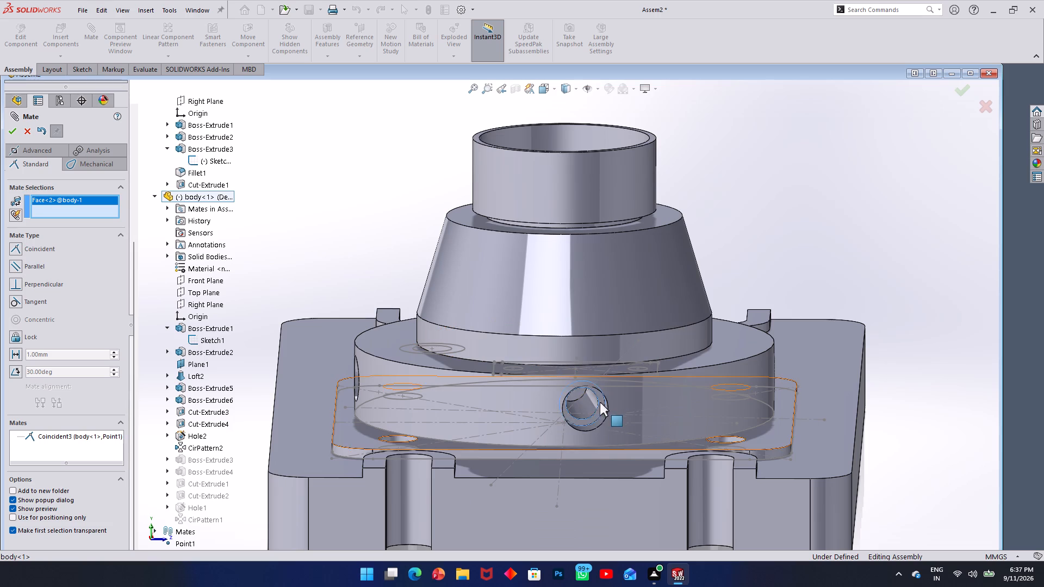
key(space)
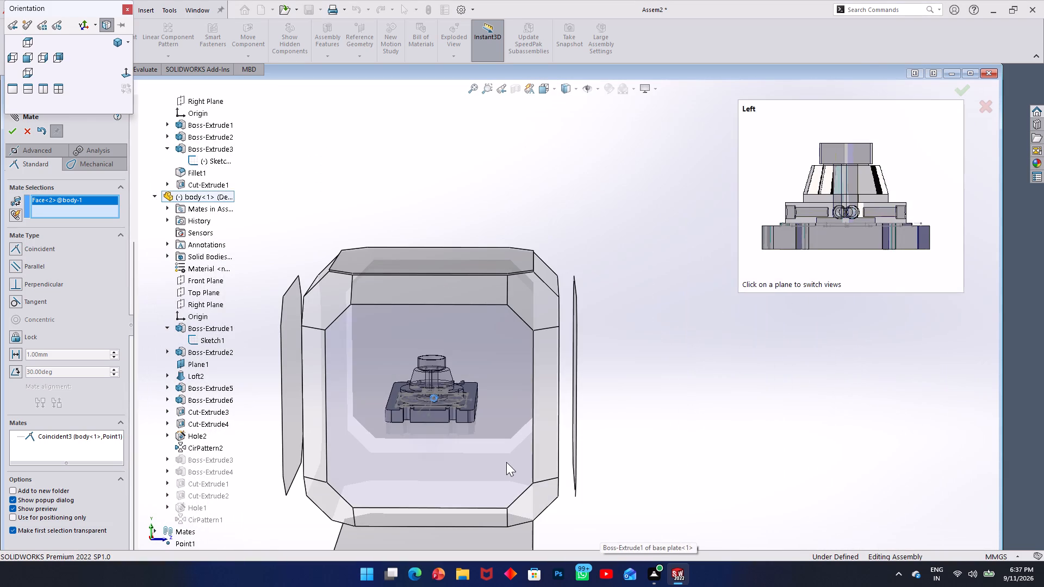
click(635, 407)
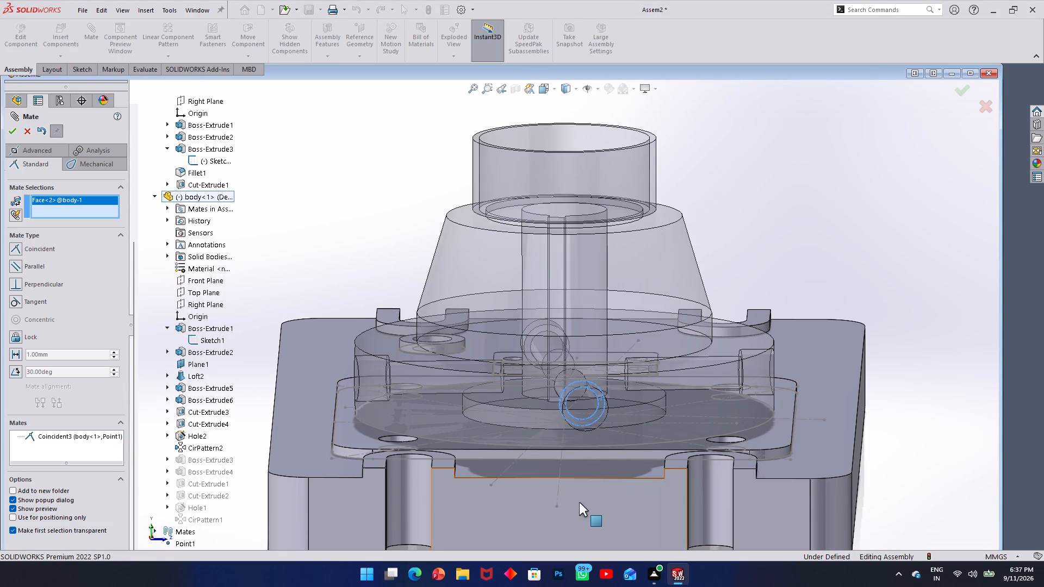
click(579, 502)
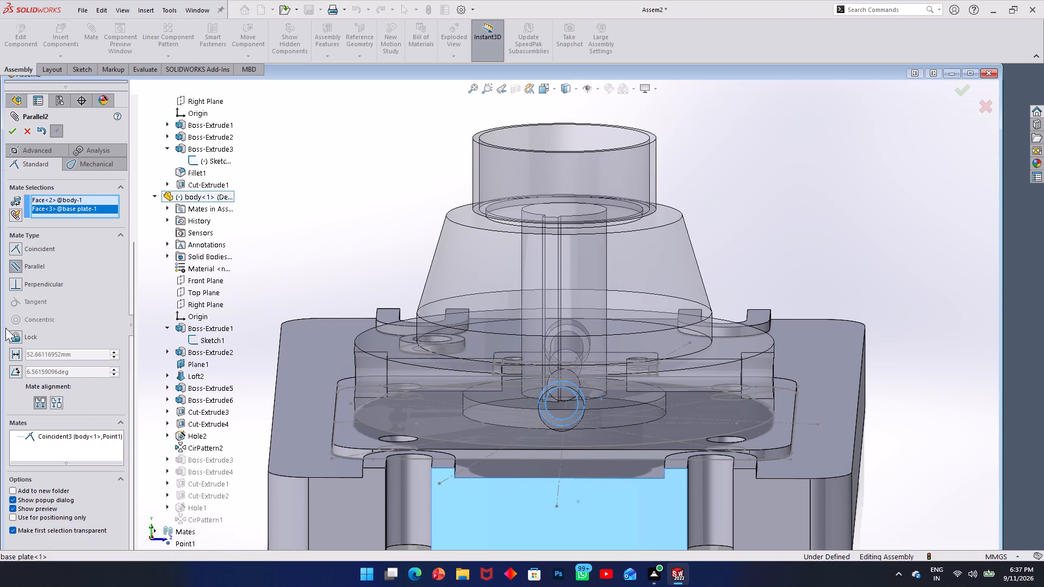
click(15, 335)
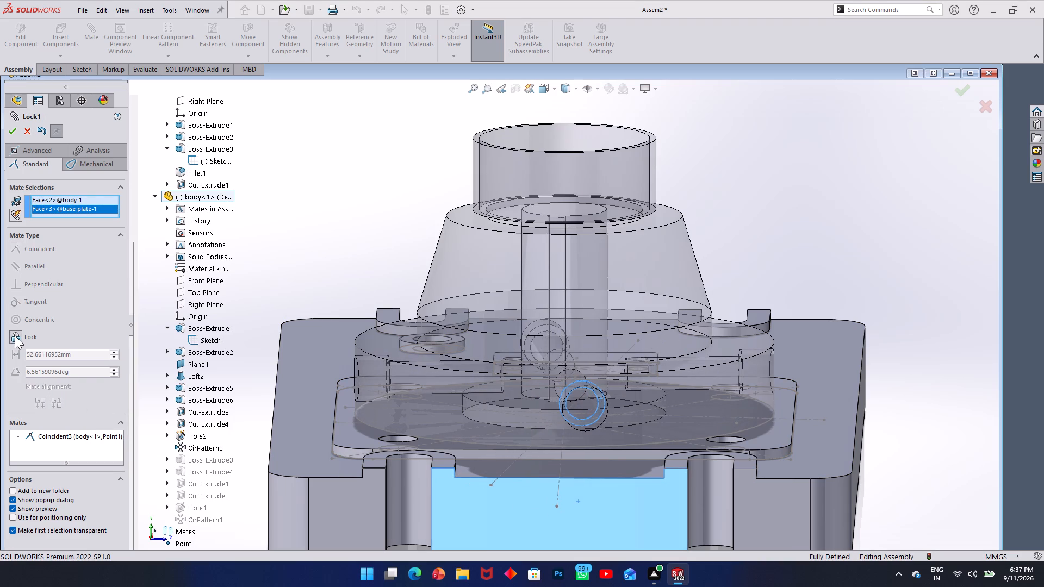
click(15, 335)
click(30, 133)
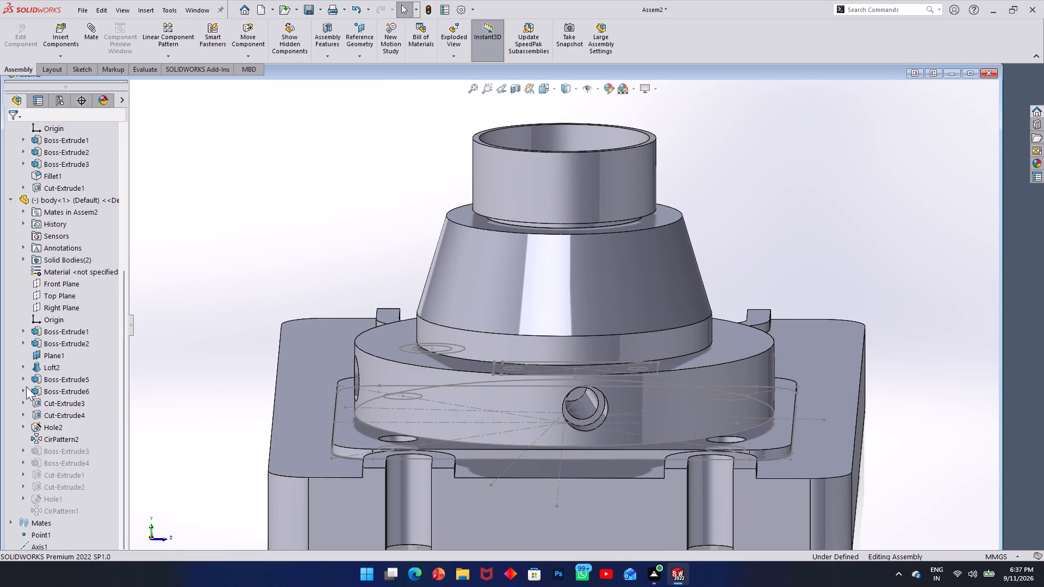
Hide Sketch1 under the body's Boss-Extrude1 and Sketch3 under the base plate's Boss-Extrude3.
click(24, 329)
right_click(59, 343)
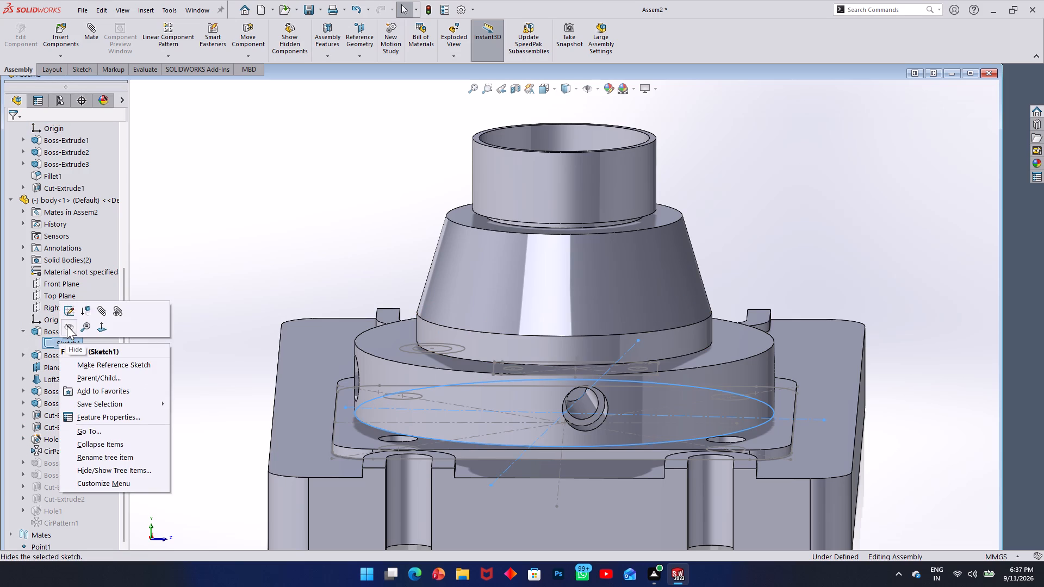
click(67, 326)
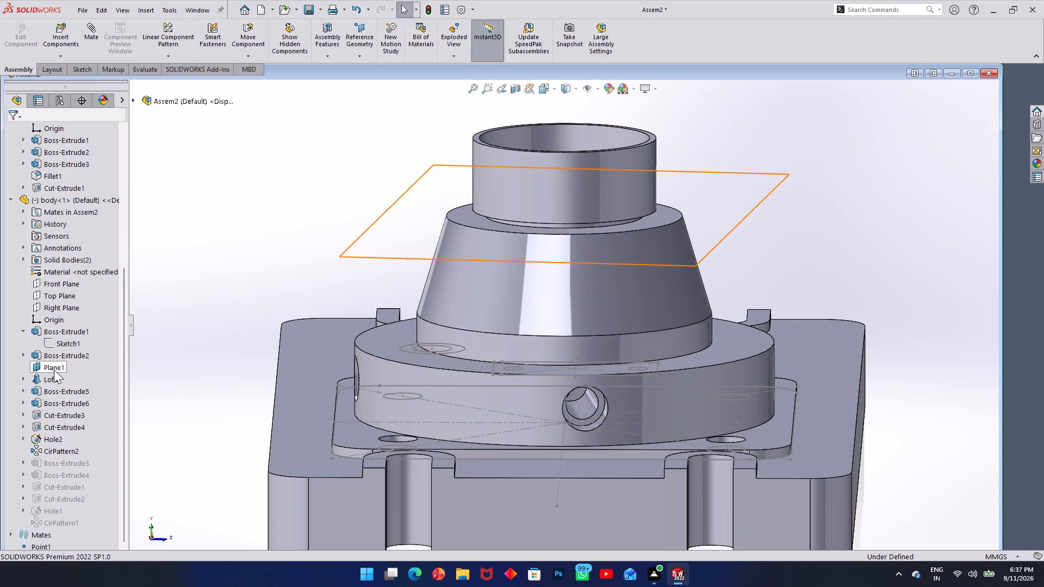
scroll(40, 313, down, 6)
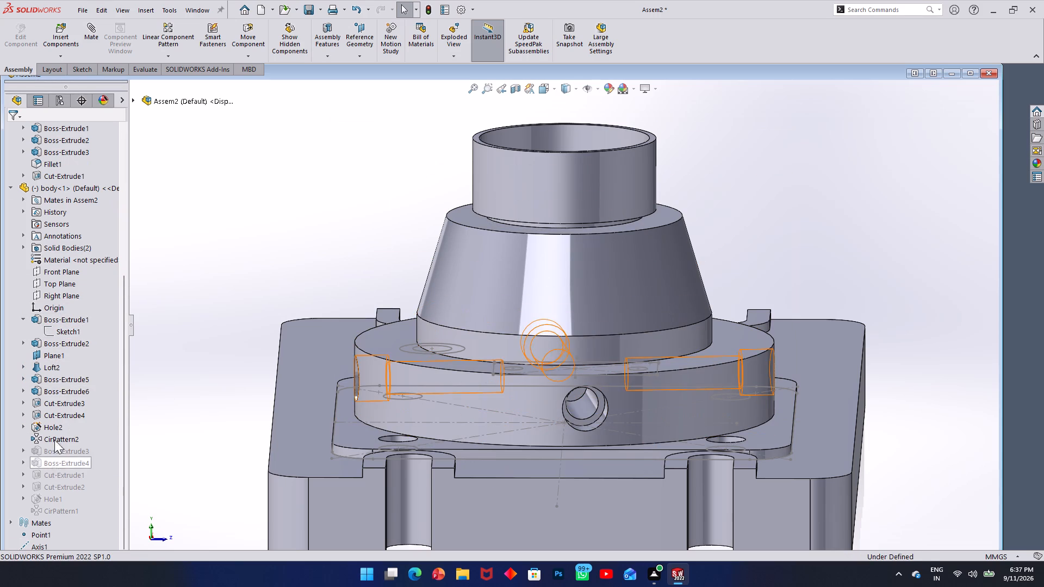
scroll(59, 390, up, 3)
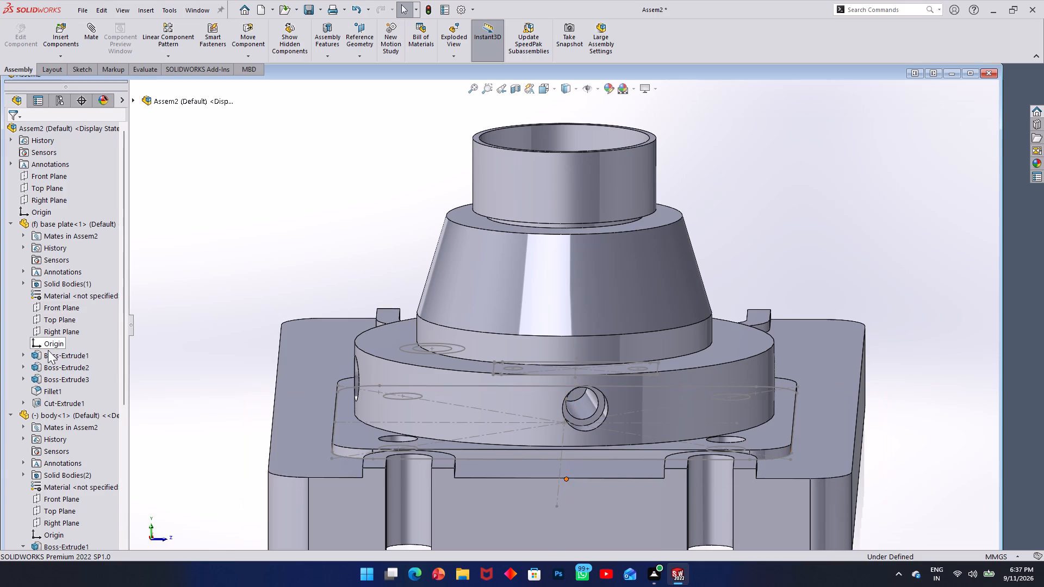
click(23, 356)
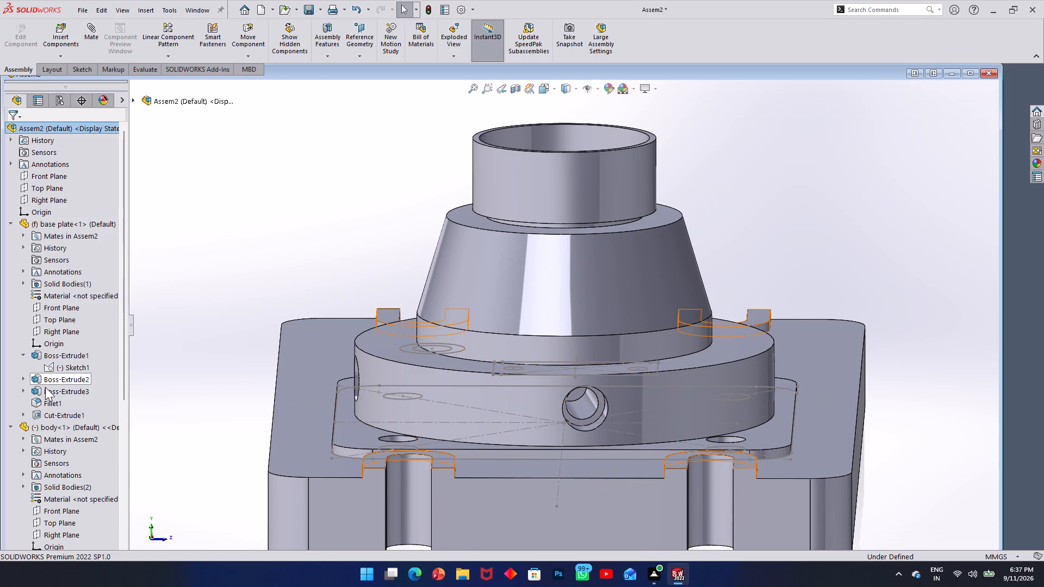
click(24, 390)
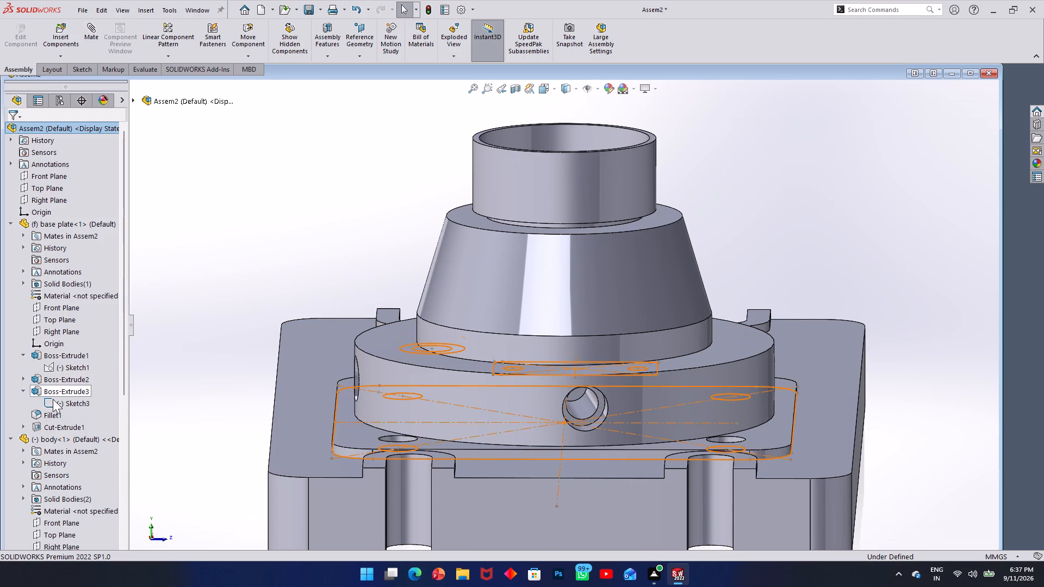
right_click(53, 399)
click(63, 379)
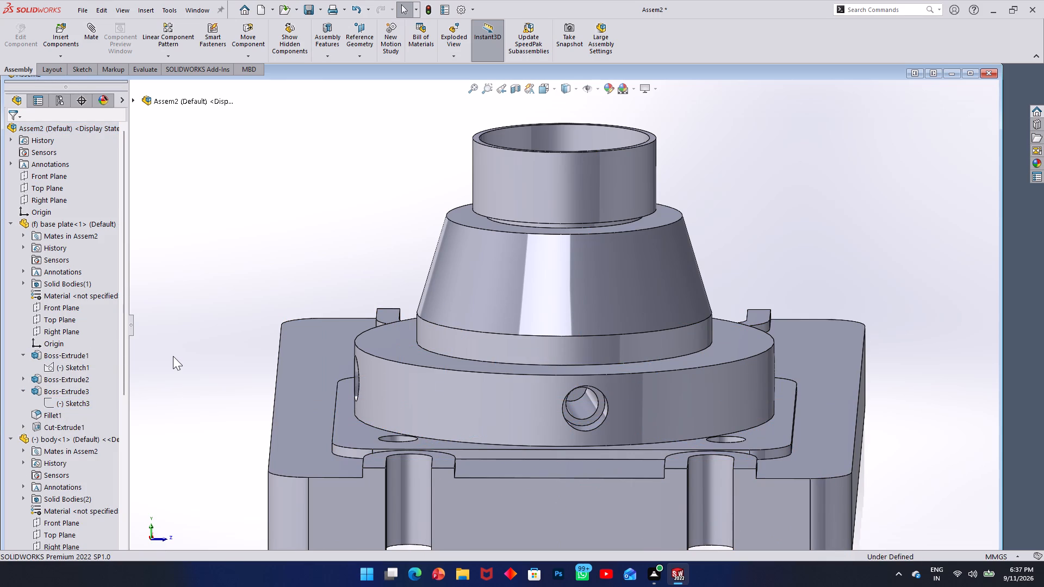
Save the assembly as Assem2 in the milling jig folder together with the modified base plate and body parts.
key(ctrl+s)
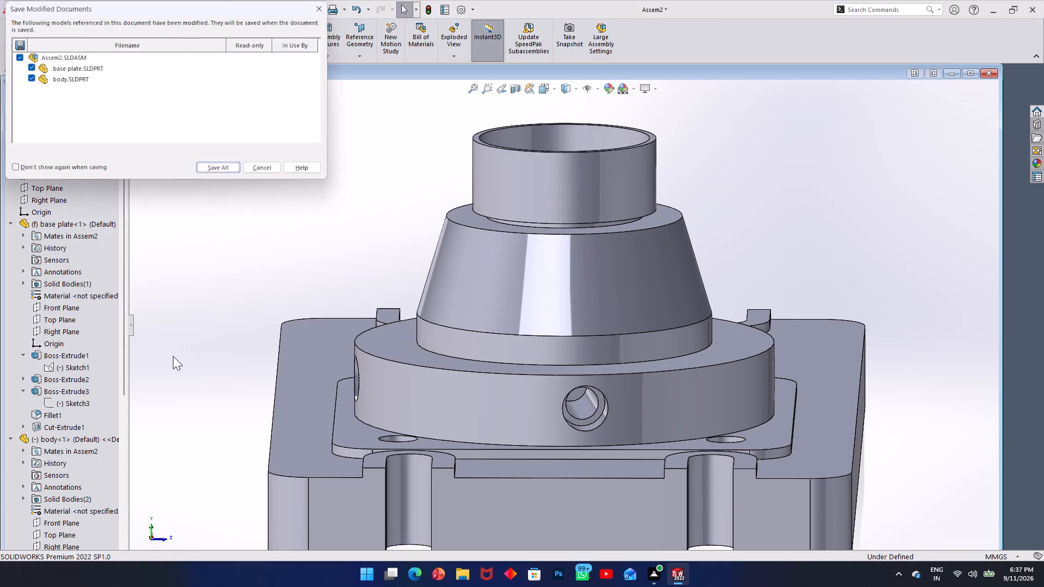
click(225, 163)
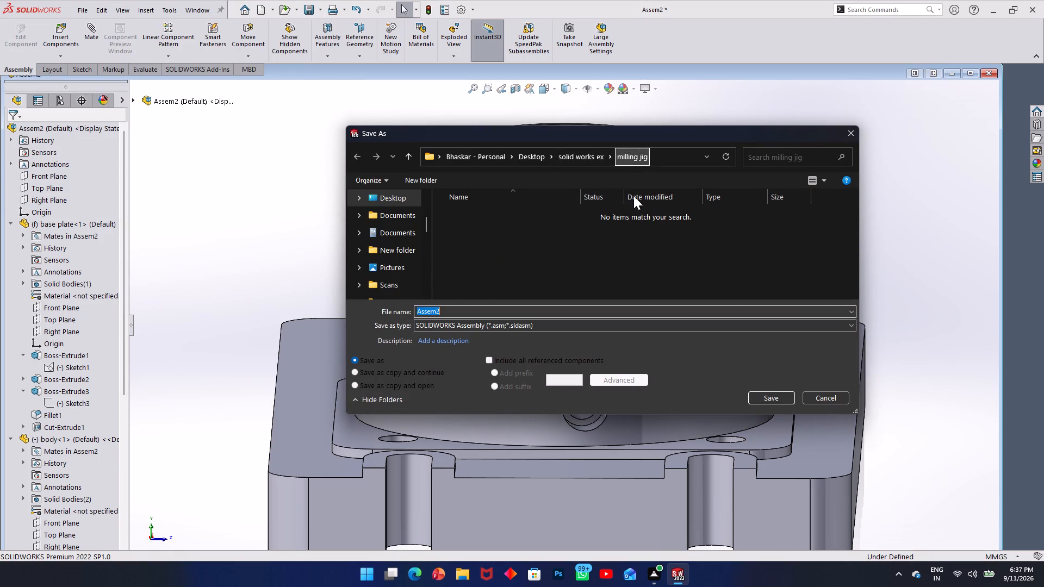
click(765, 396)
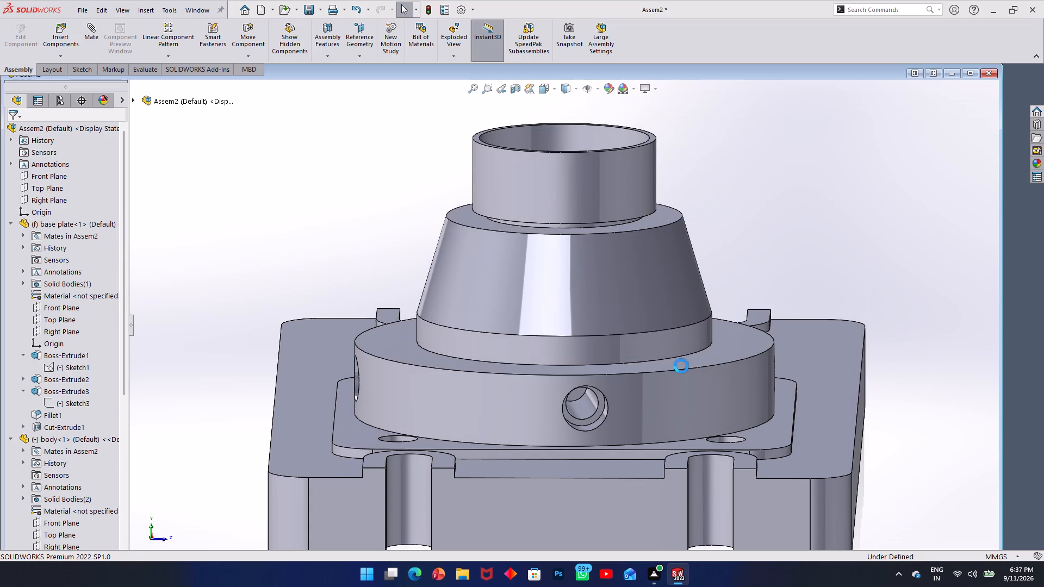
Add a parallel mate between the ring face inside the body's side hole and the base plate's end face between the slots.
scroll(626, 413, down, 2)
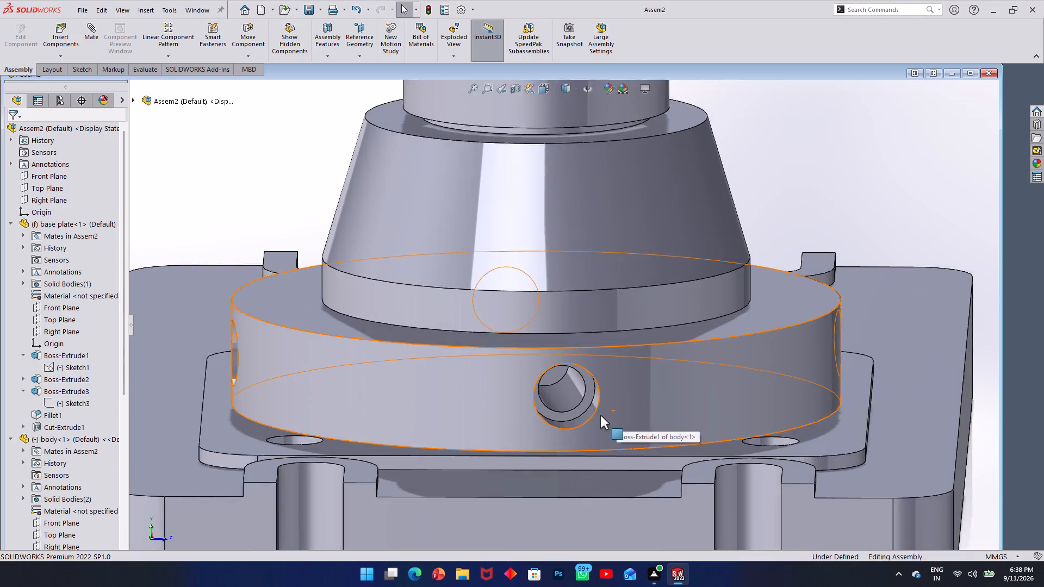
scroll(600, 415, down, 1)
click(565, 410)
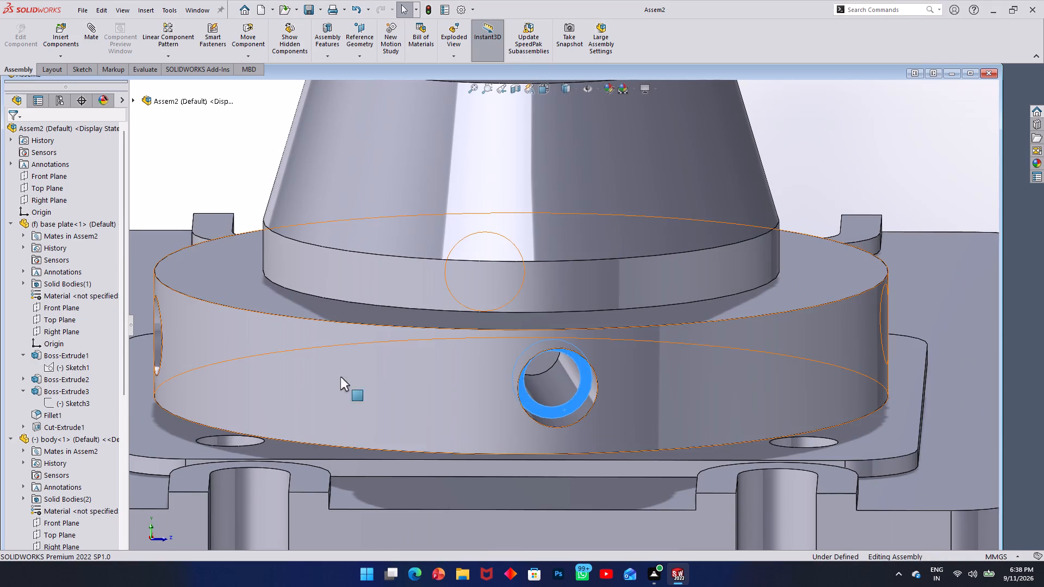
click(89, 35)
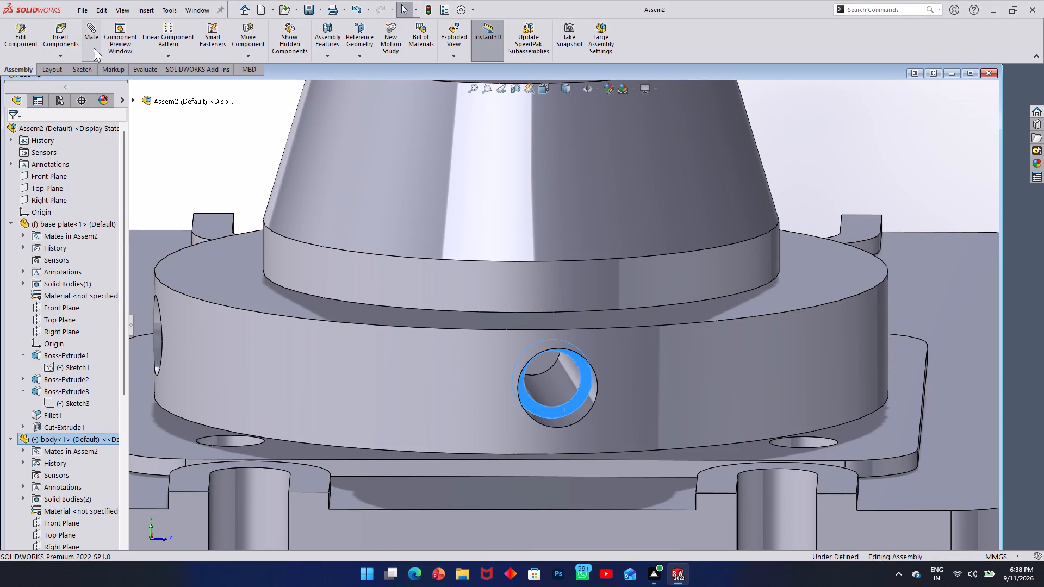
scroll(514, 453, up, 4)
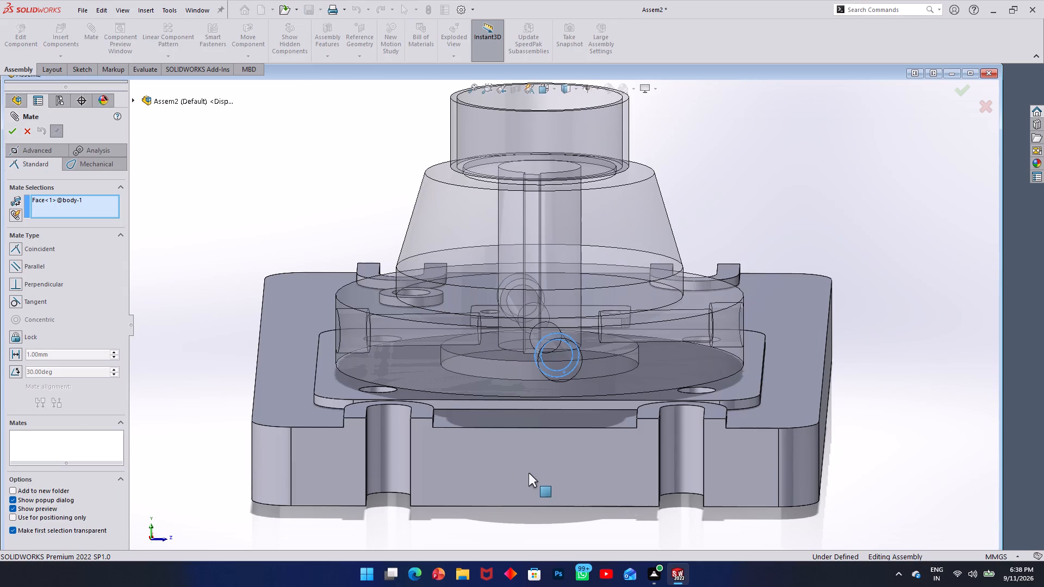
click(529, 461)
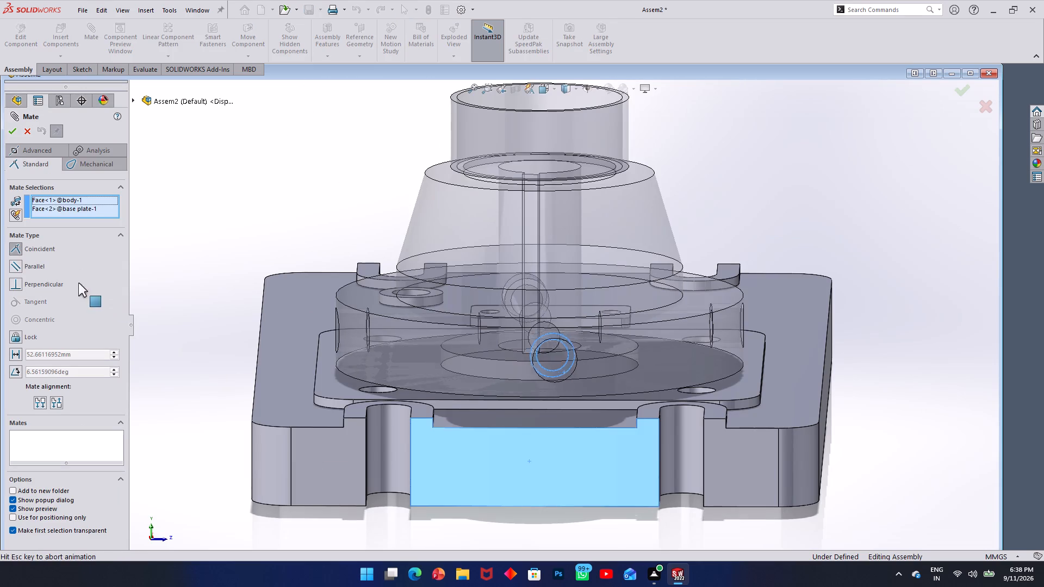
click(12, 261)
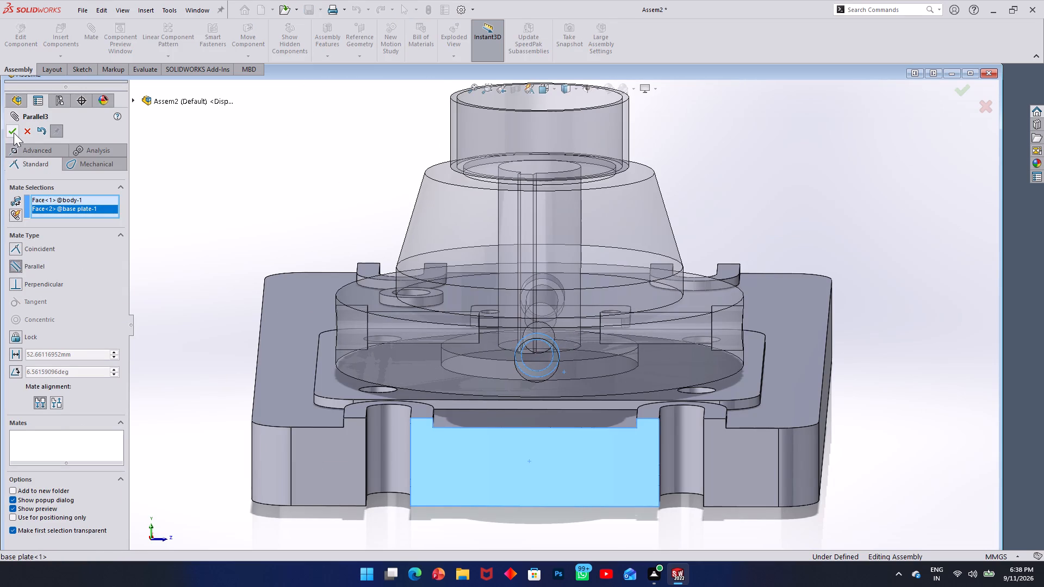
click(14, 133)
Add a lock mate between the ring face inside the adjacent side hole and the base plate's long side face, and test the body's movement.
scroll(527, 366, down, 2)
middle_drag(713, 370, 623, 368)
scroll(789, 390, up, 4)
scroll(839, 374, down, 4)
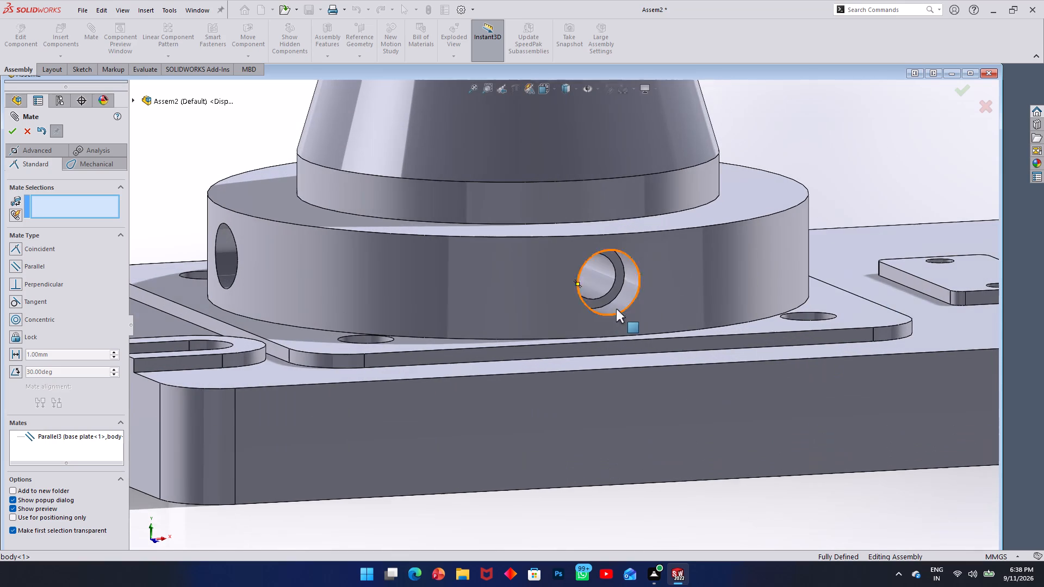
click(612, 295)
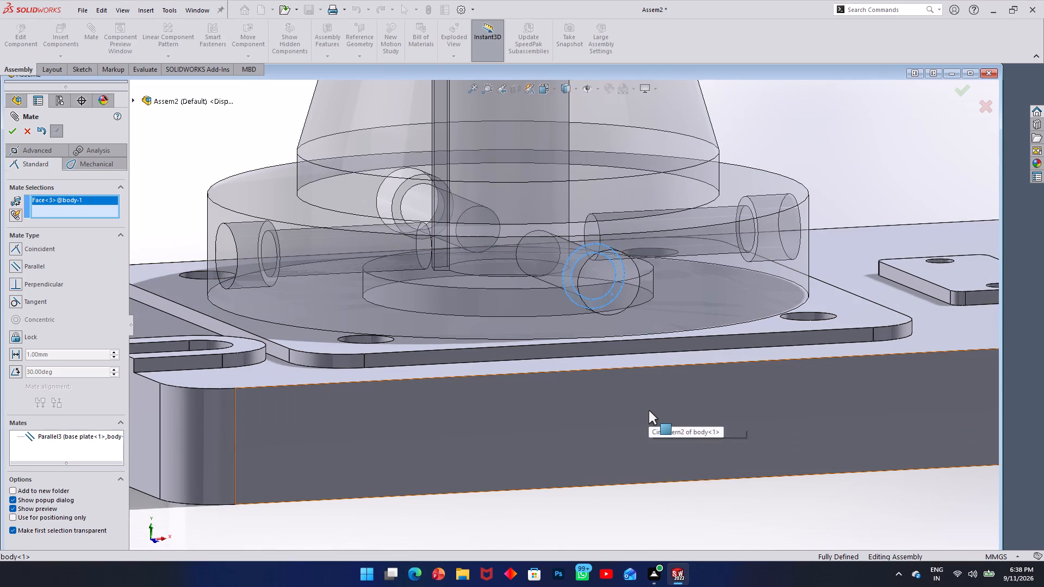
click(649, 410)
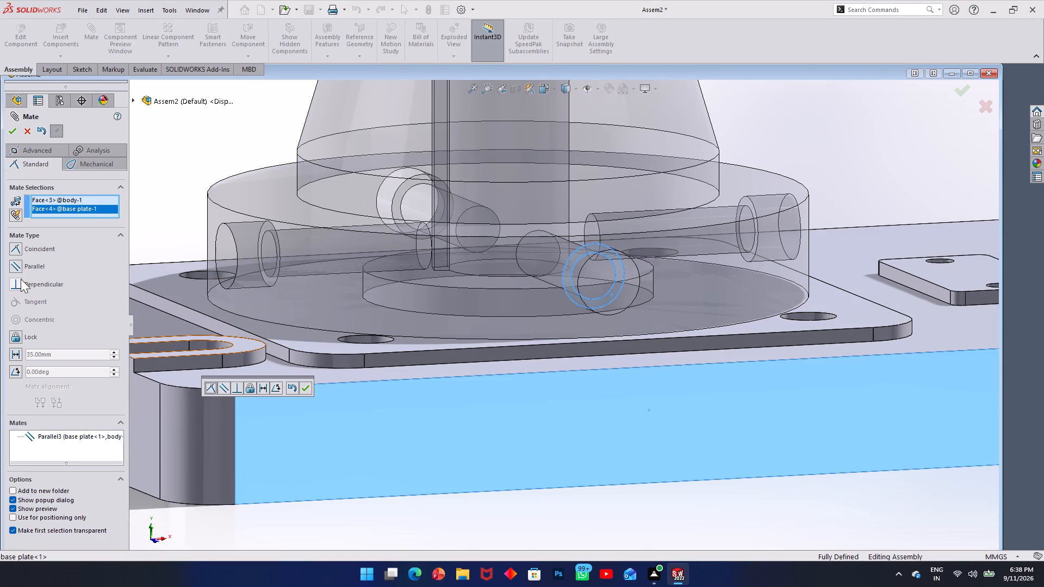
click(14, 335)
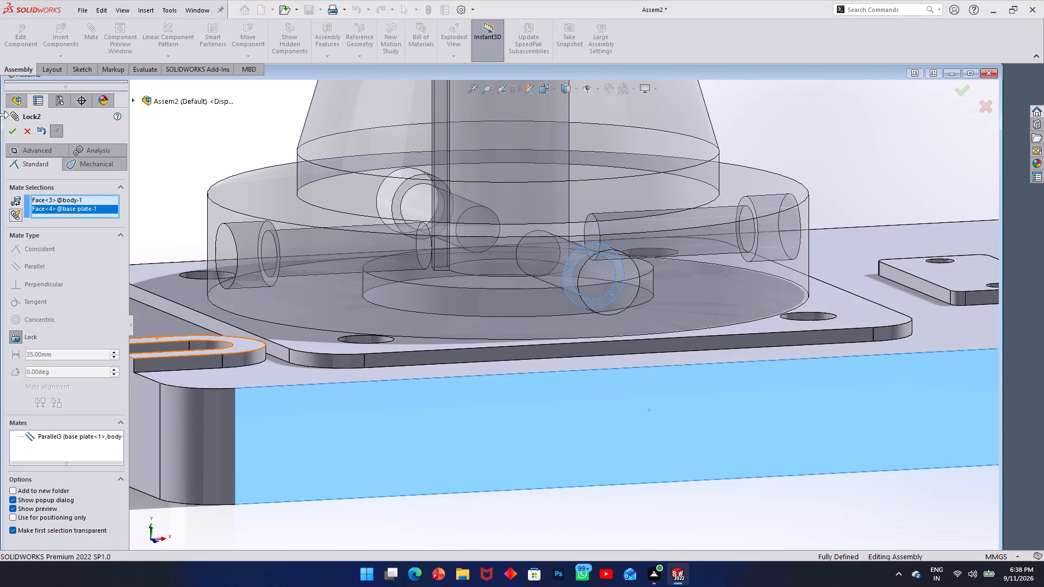
double_click(9, 124)
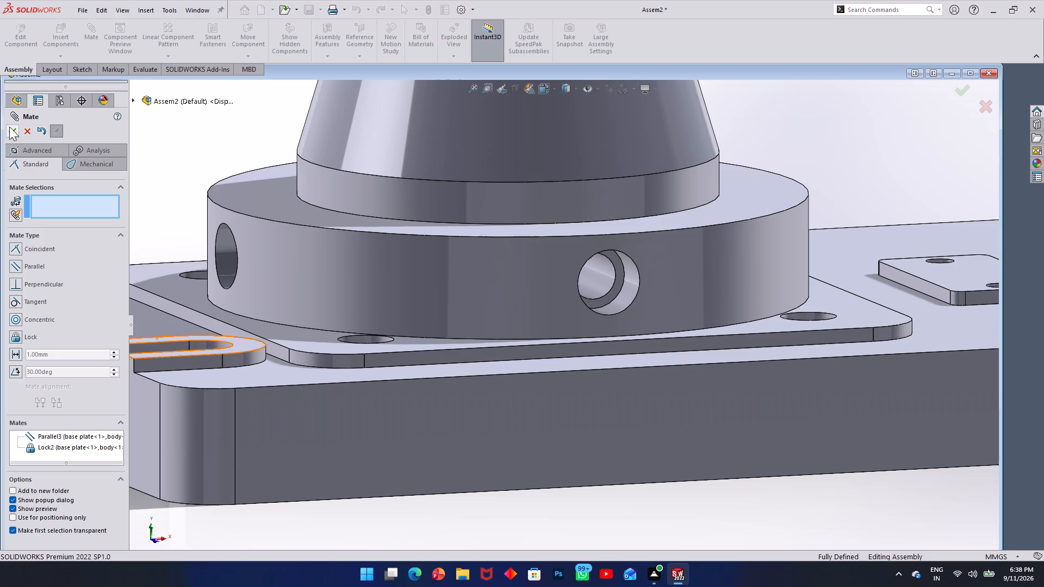
drag(626, 293, 591, 303)
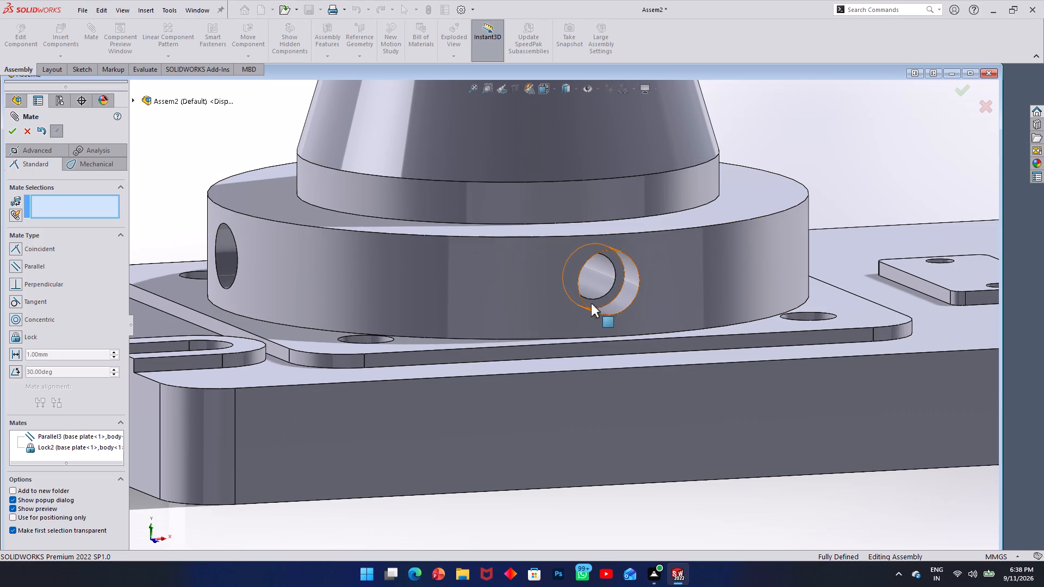
drag(591, 303, 583, 285)
click(31, 130)
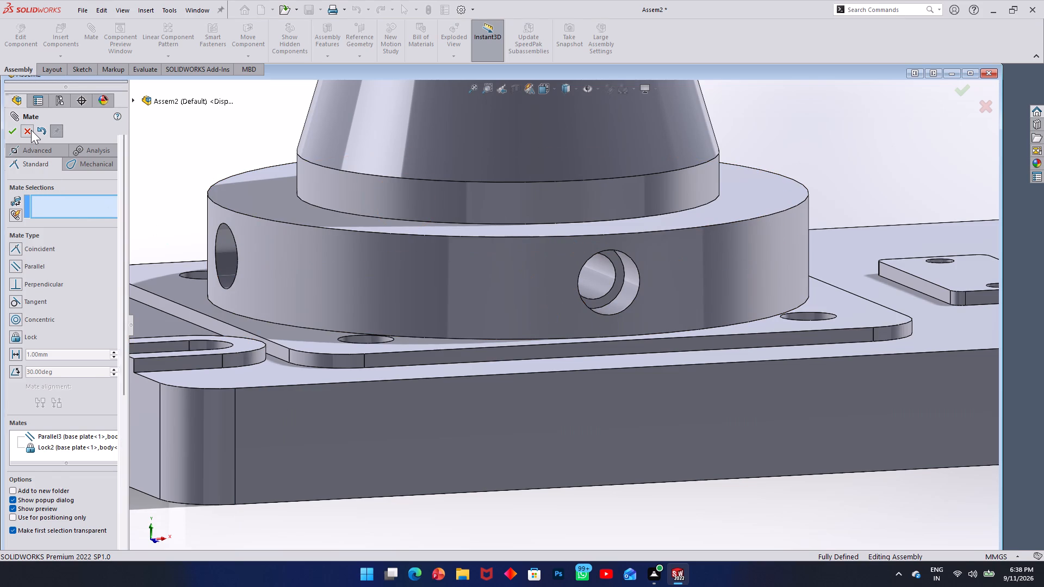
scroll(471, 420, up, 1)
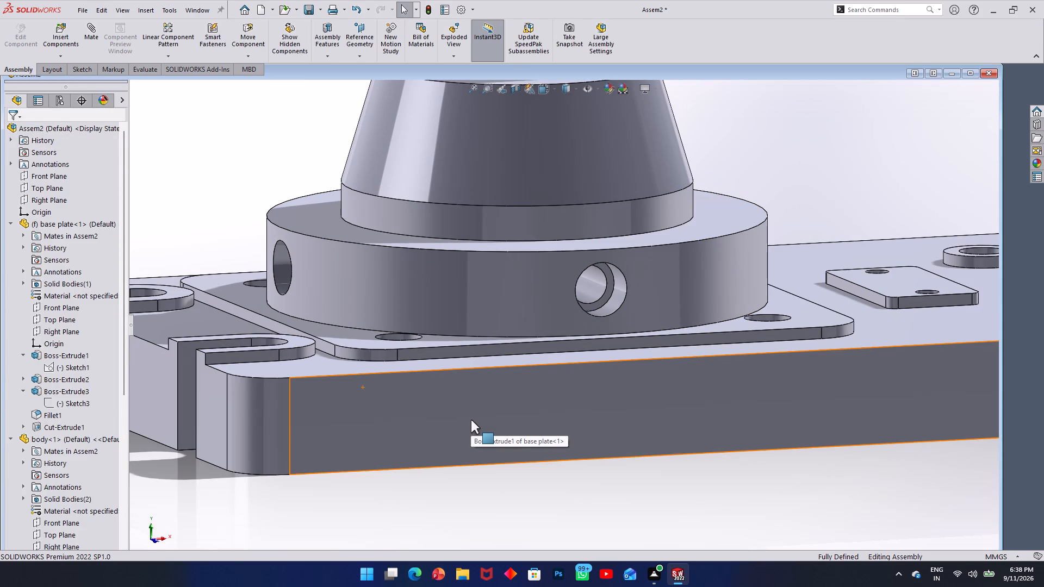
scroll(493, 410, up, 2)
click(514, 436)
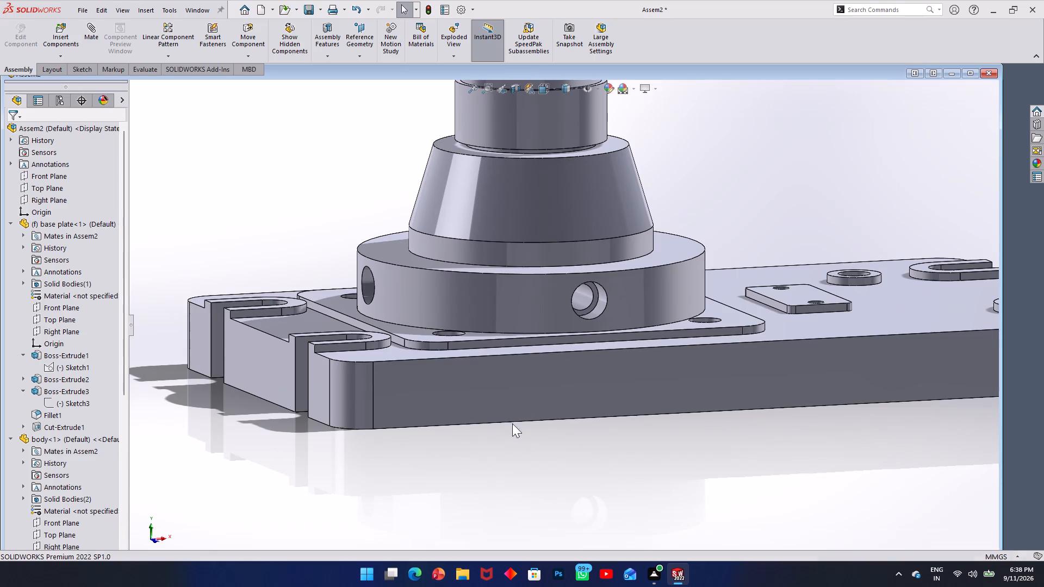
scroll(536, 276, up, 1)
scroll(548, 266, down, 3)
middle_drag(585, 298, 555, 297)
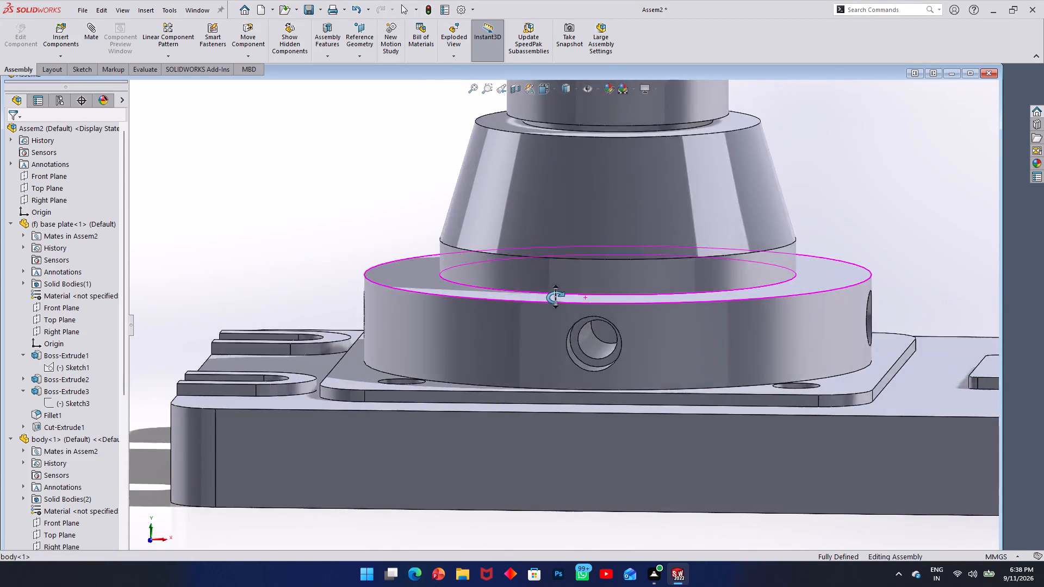
Insert the cap screw part, rotate it twice by 90° about Y, and place it before the body's side hole facing the base plate's long side.
middle_drag(555, 297, 559, 327)
scroll(559, 327, down, 1)
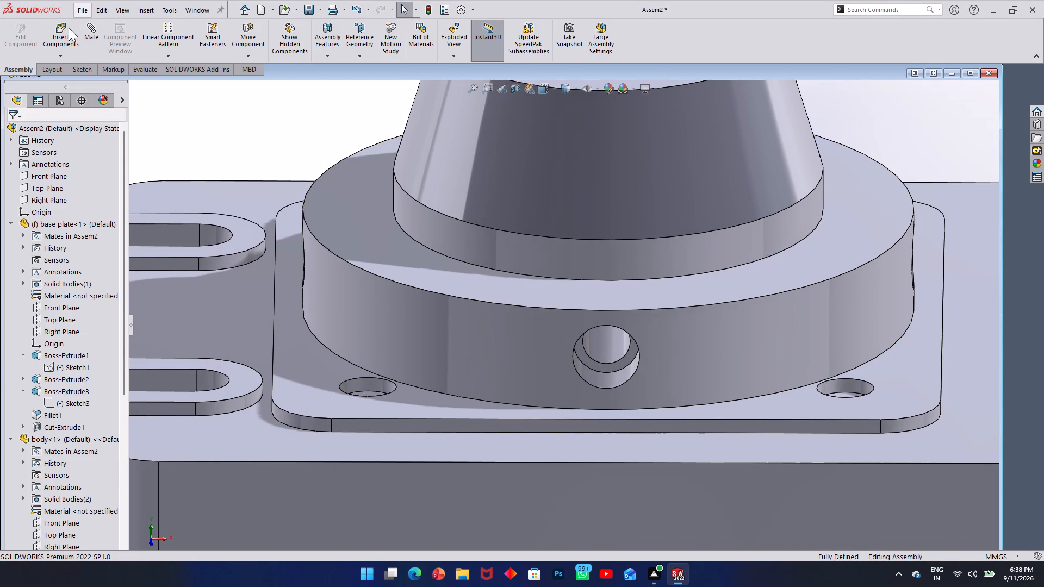
click(64, 28)
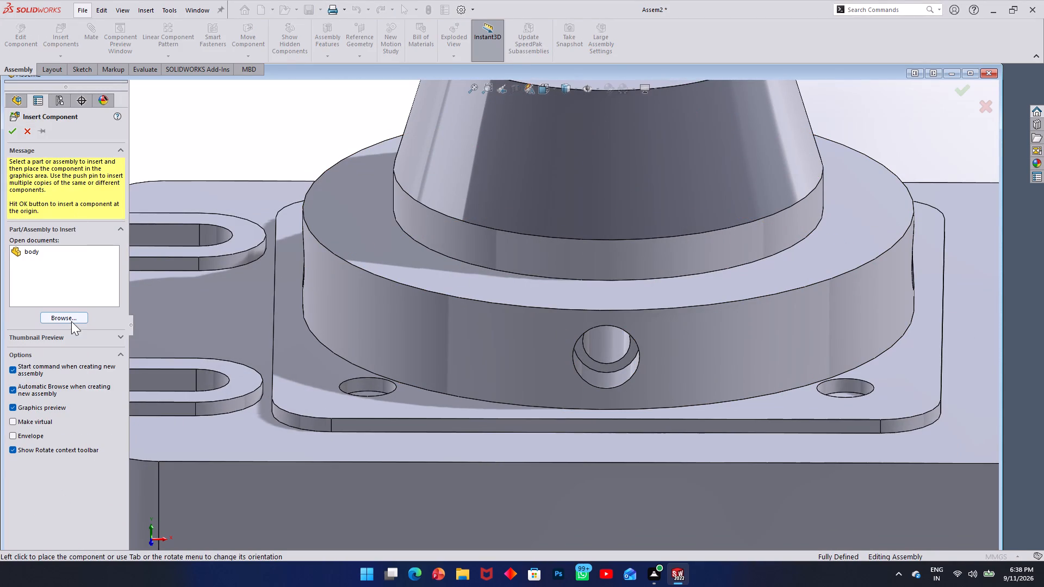
click(72, 322)
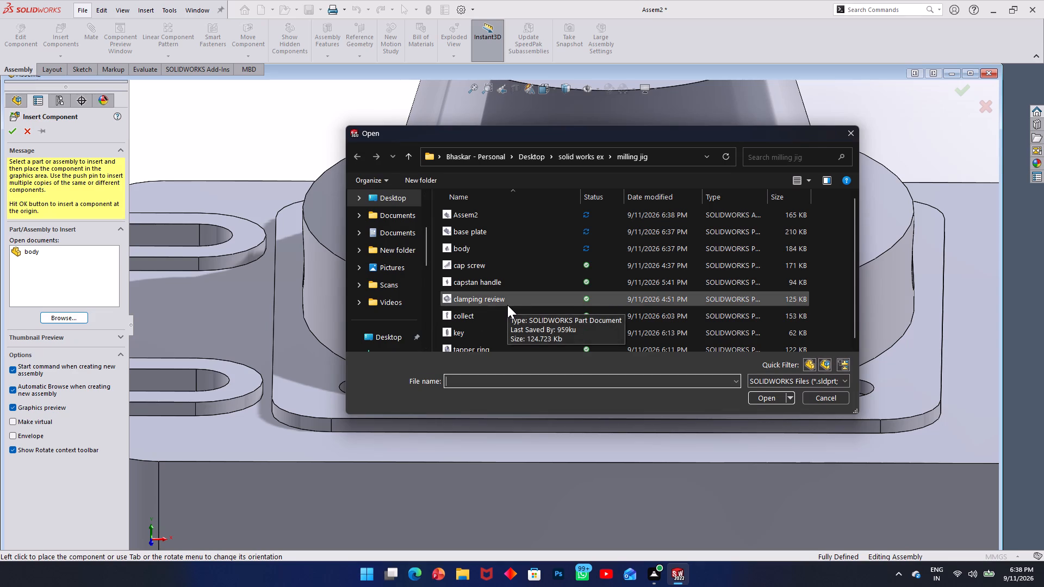
click(479, 266)
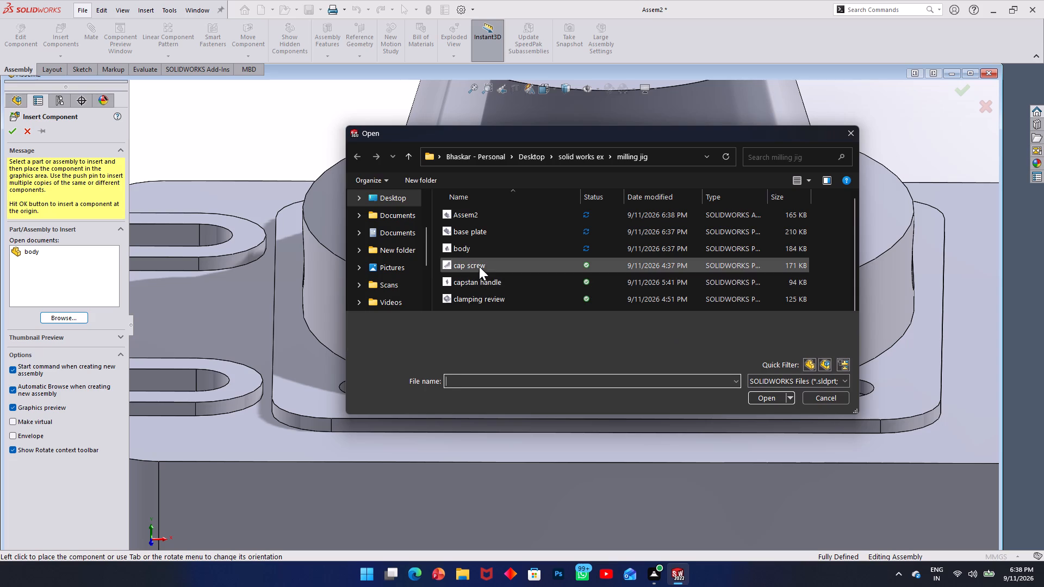
click(772, 396)
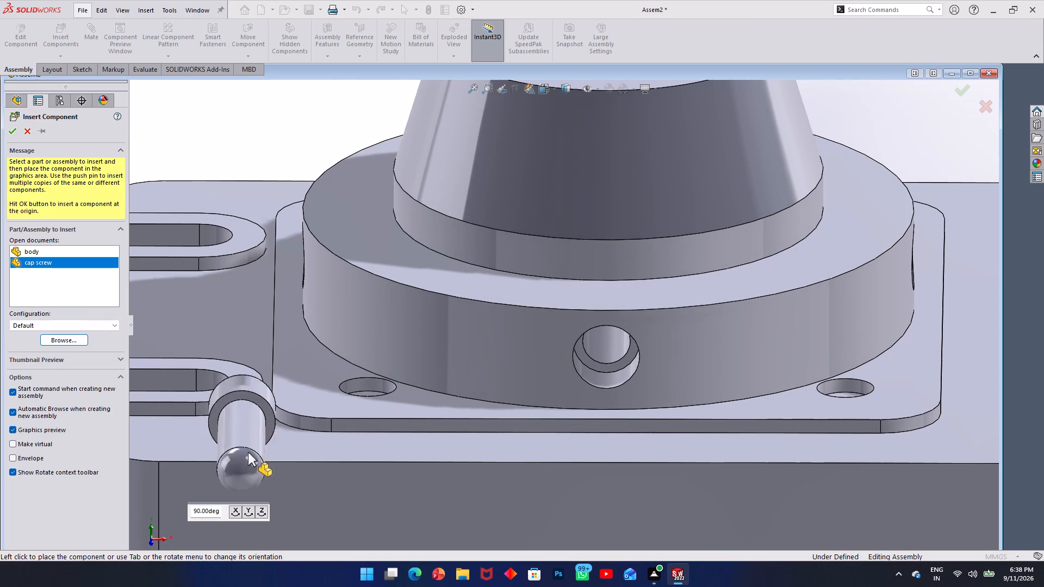
click(246, 510)
click(246, 510)
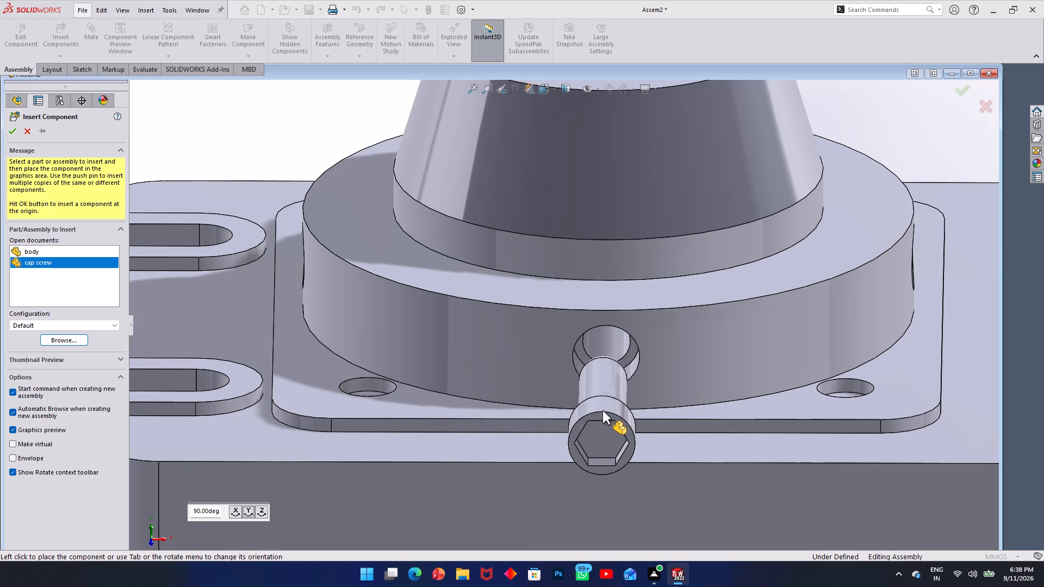
click(604, 413)
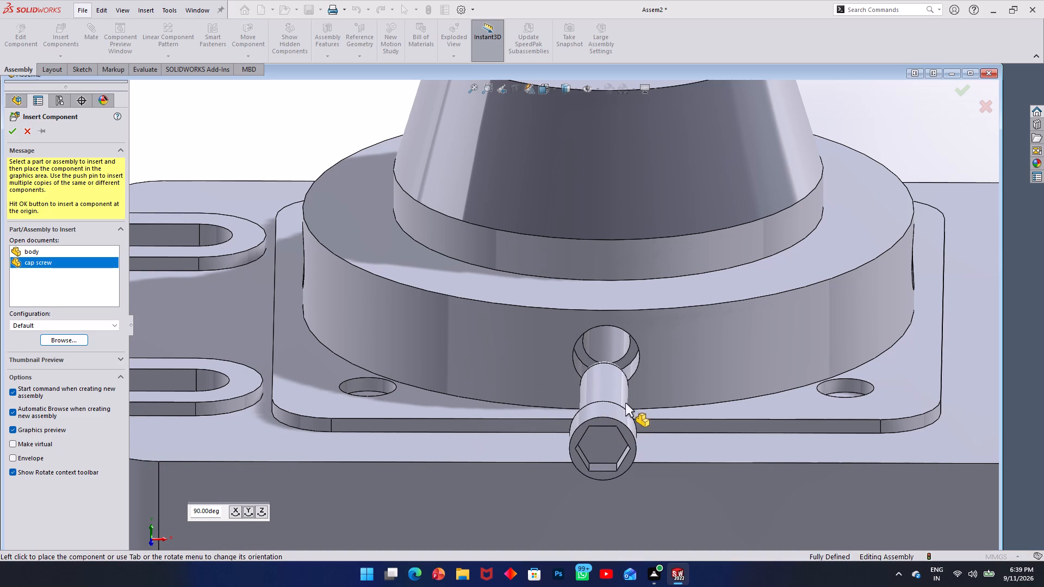
Add a concentric mate between the cap screw's shank and the smaller inner bore of the body's side hole.
middle_drag(694, 381, 638, 383)
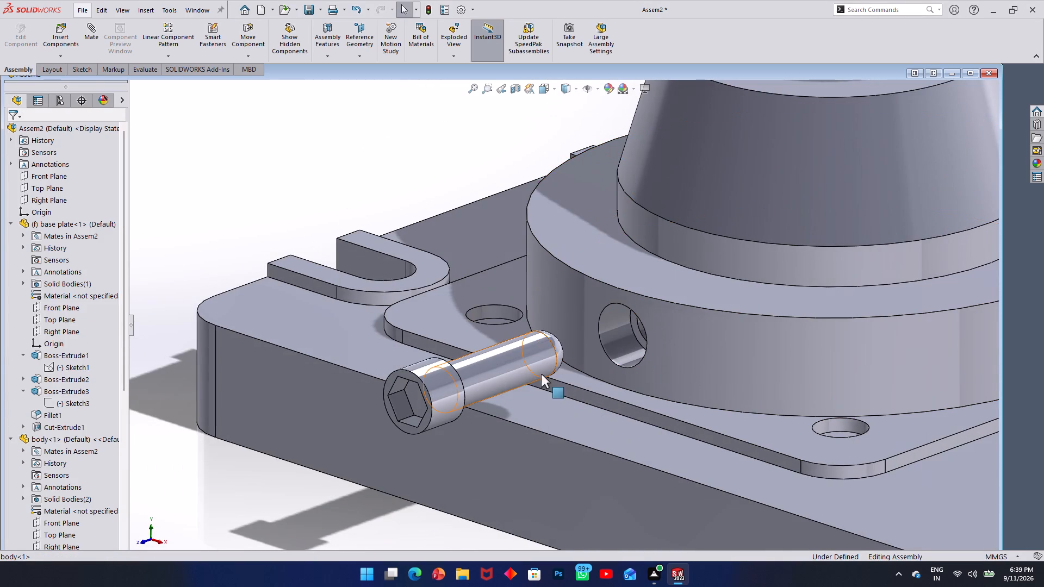
click(495, 366)
click(93, 39)
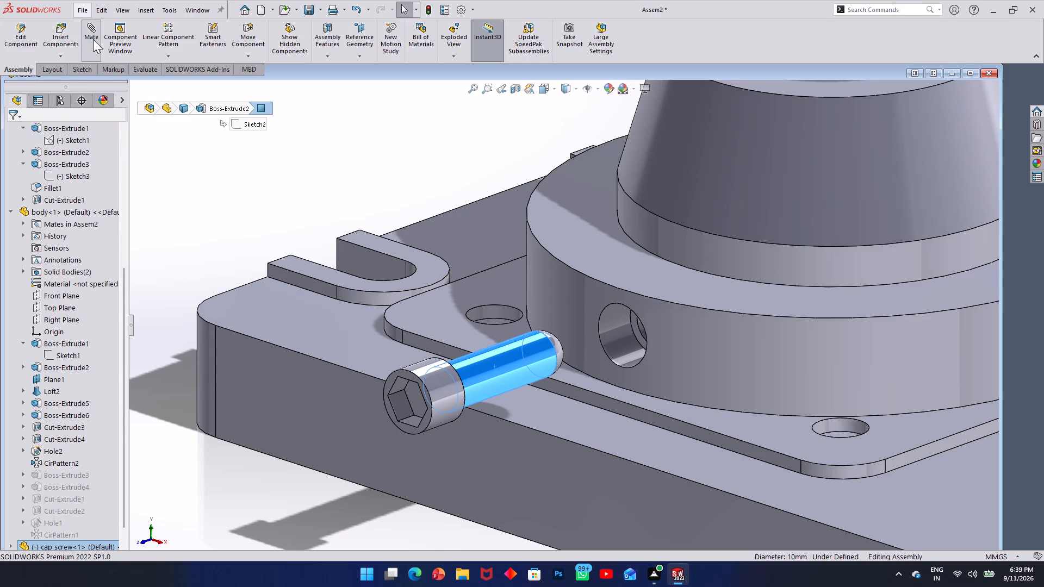
scroll(622, 330, down, 3)
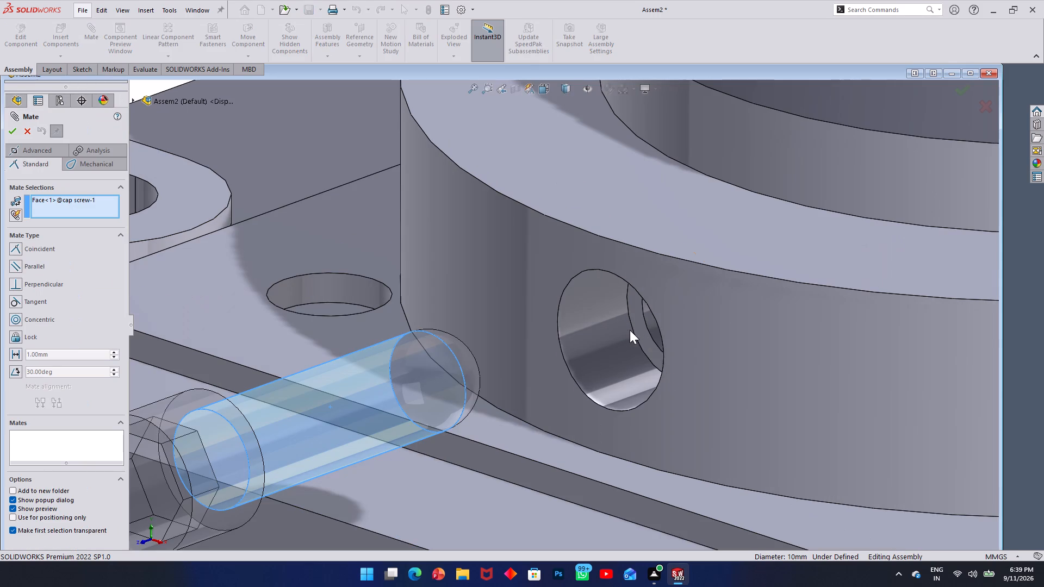
click(650, 323)
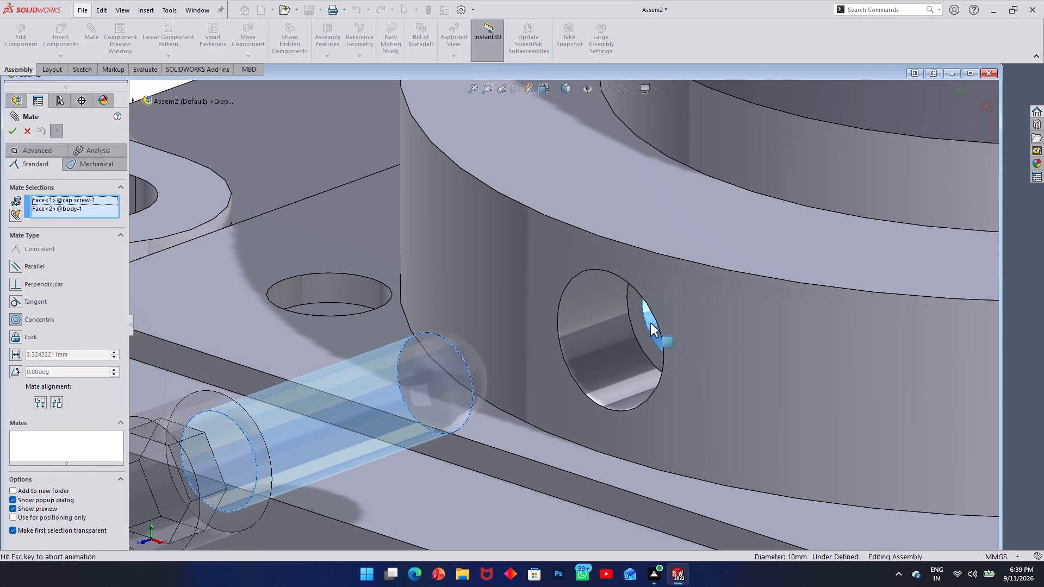
click(13, 128)
Add a coincident mate between the underside of the cap screw's head and the ring face inside the body's side hole.
scroll(353, 338, up, 4)
scroll(434, 380, up, 1)
middle_drag(430, 380, 420, 385)
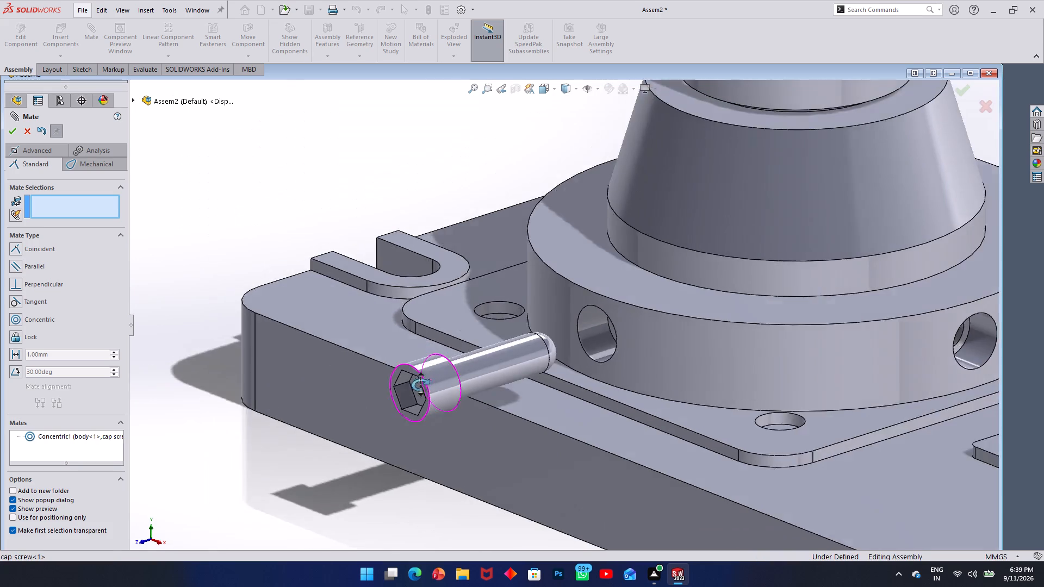
middle_drag(420, 385, 323, 366)
scroll(420, 401, down, 2)
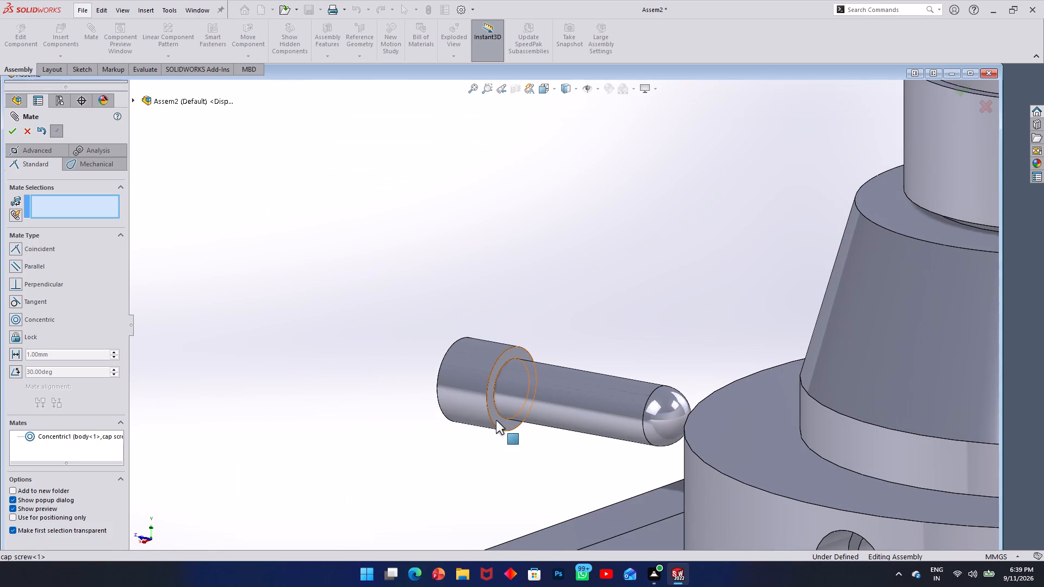
click(496, 420)
scroll(355, 363, up, 5)
middle_drag(355, 363, 445, 397)
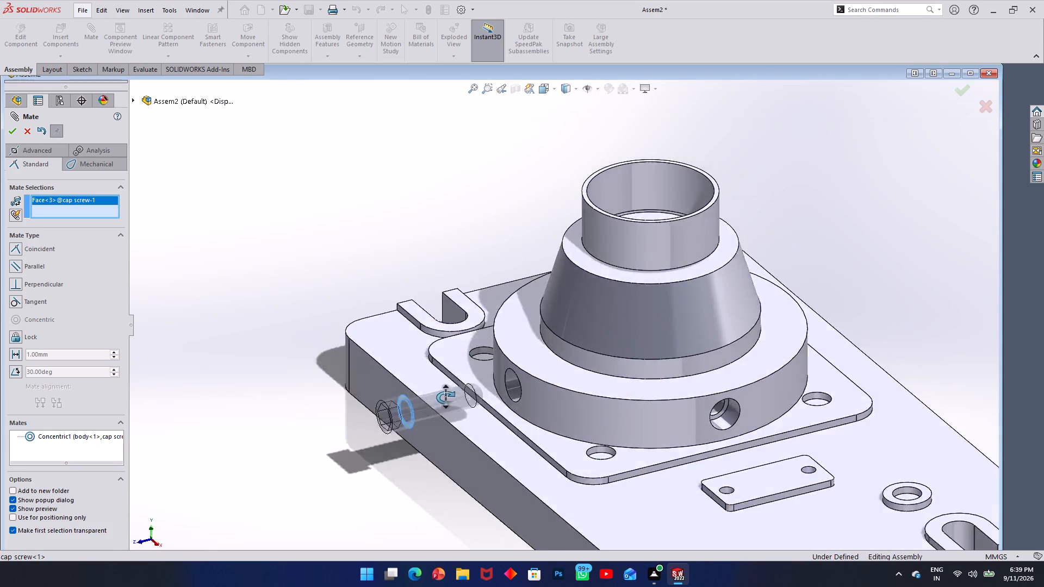
middle_drag(445, 397, 477, 400)
scroll(509, 440, down, 6)
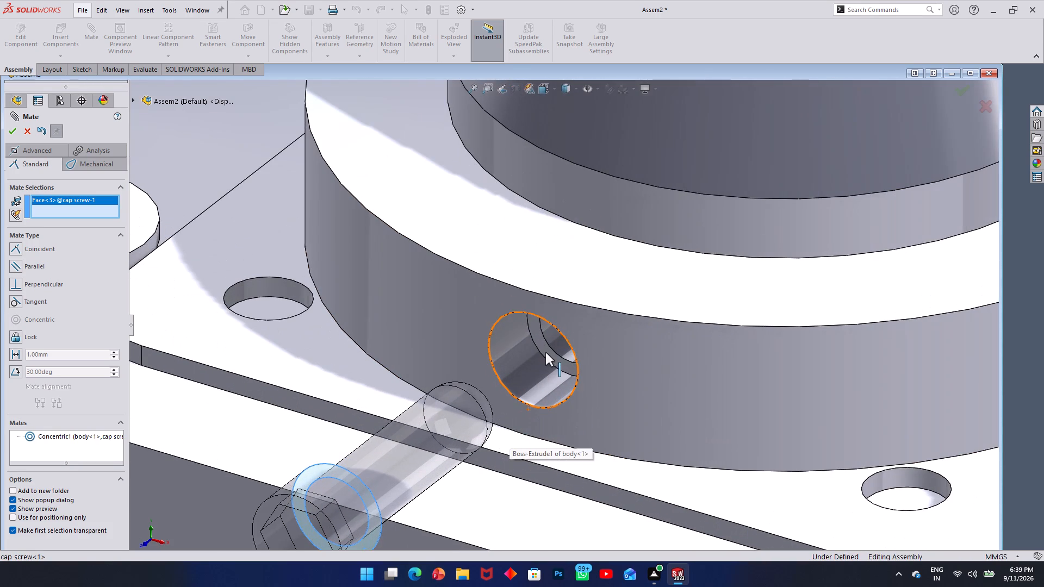
click(544, 350)
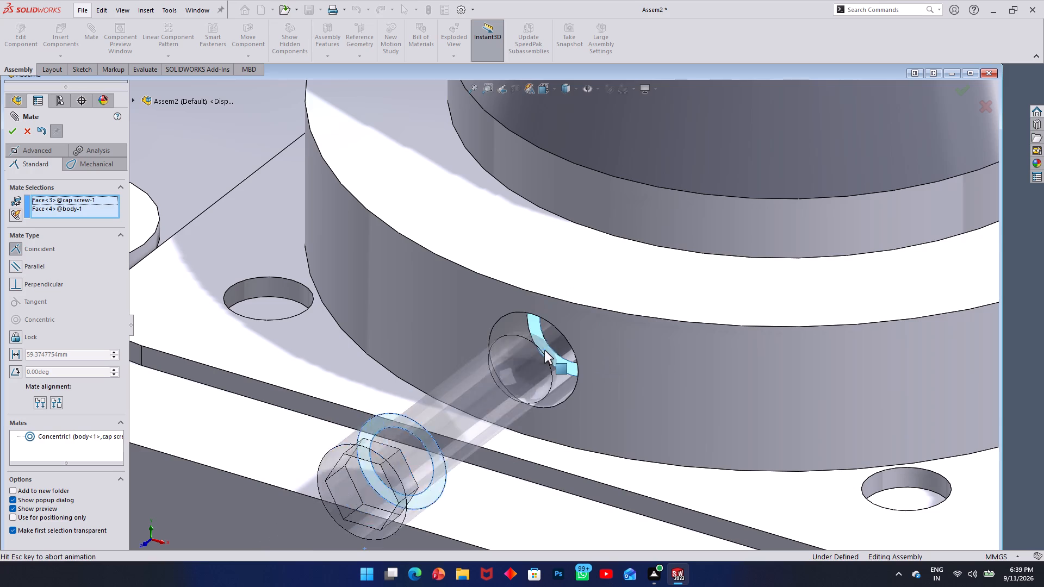
click(10, 130)
Add a parallel mate between the lower flat of the cap screw's hex socket and the top face of the base plate's raised pad.
scroll(538, 409, down, 3)
scroll(537, 405, up, 4)
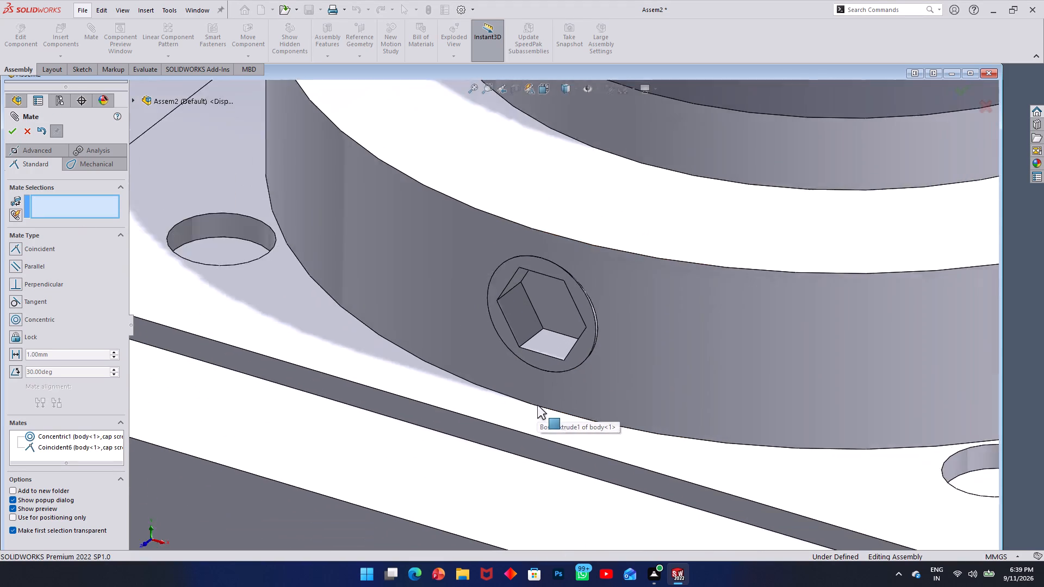
click(548, 336)
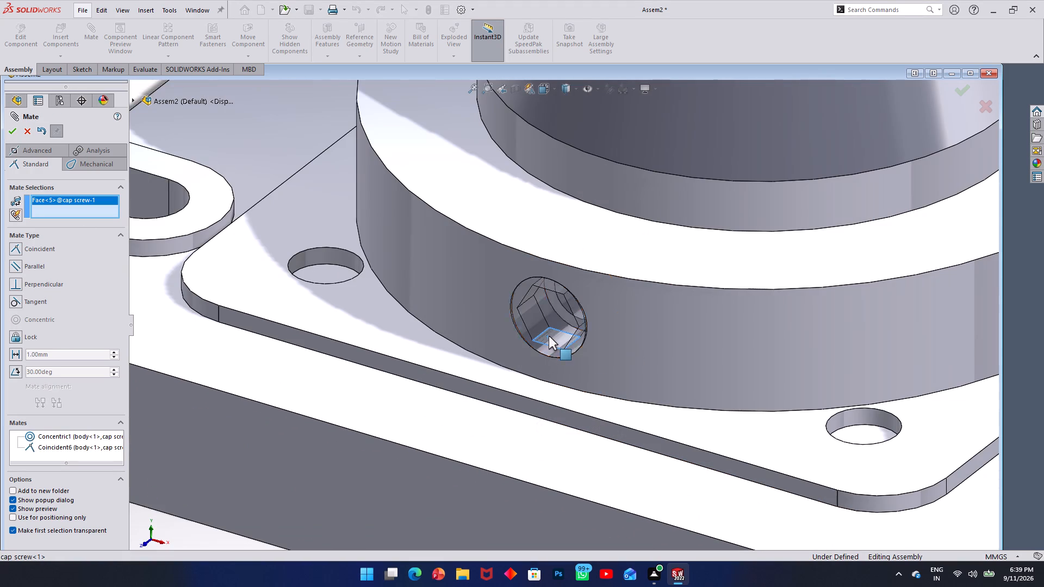
click(530, 389)
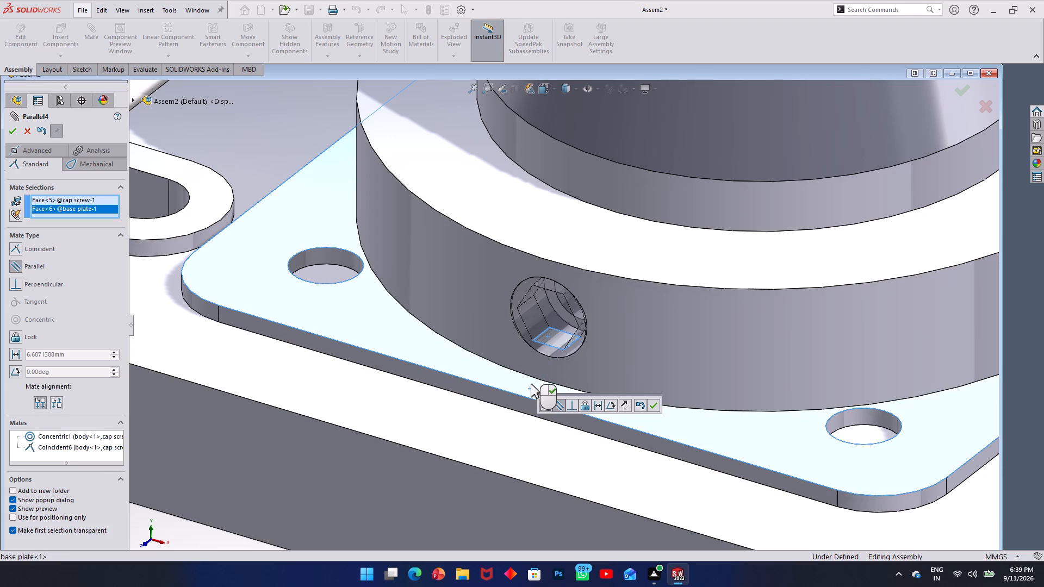
click(14, 267)
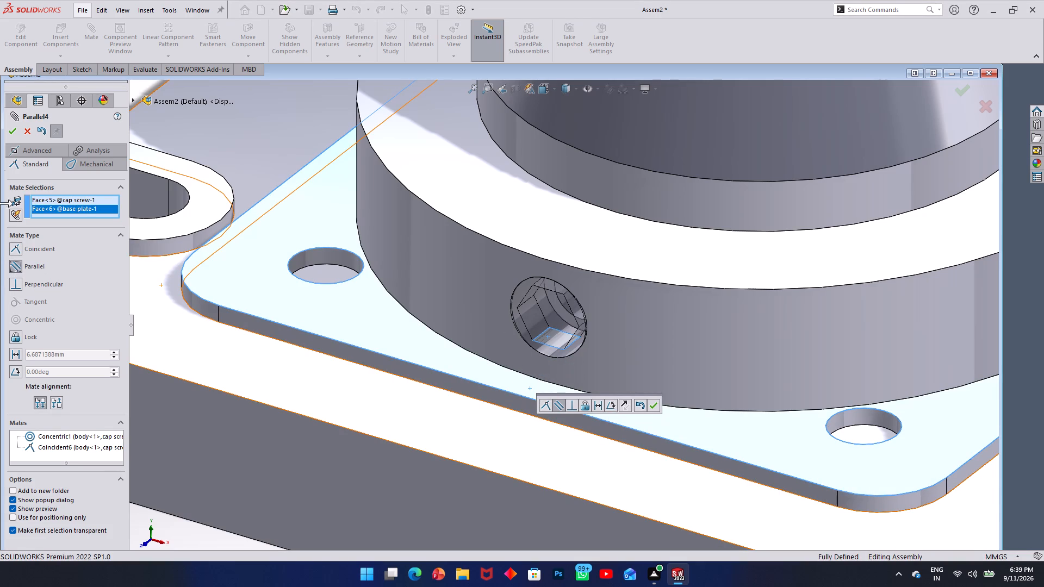
click(7, 127)
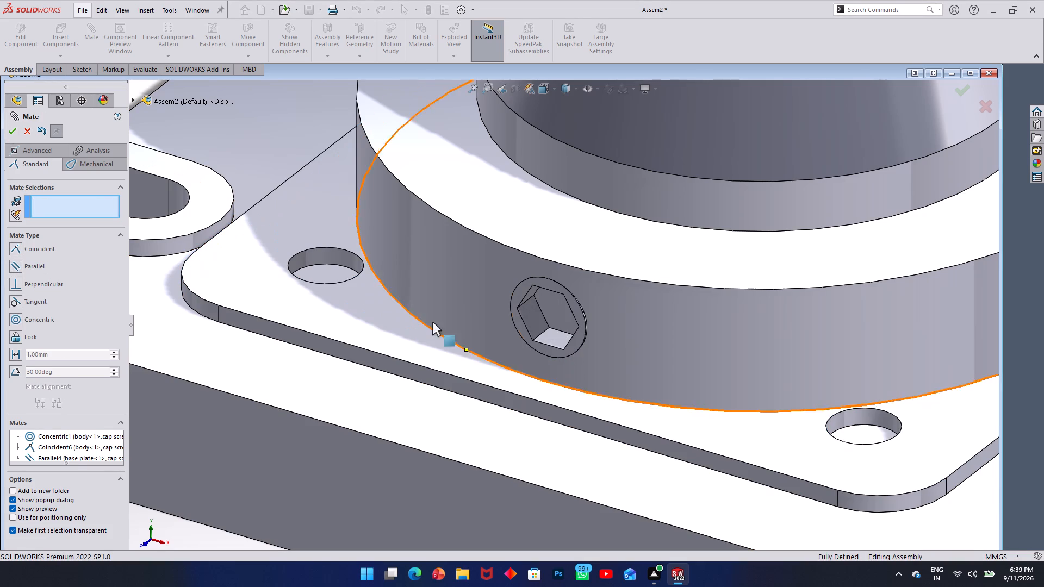
Add a lock mate between the same hex socket flat and the raised pad's top face, and test the cap screw's movement.
click(548, 339)
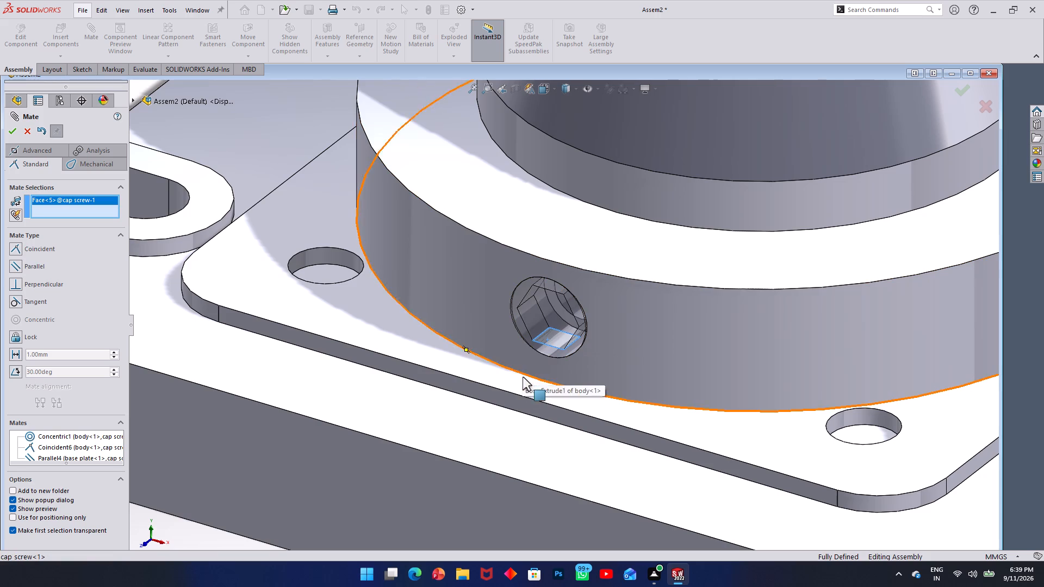
click(520, 383)
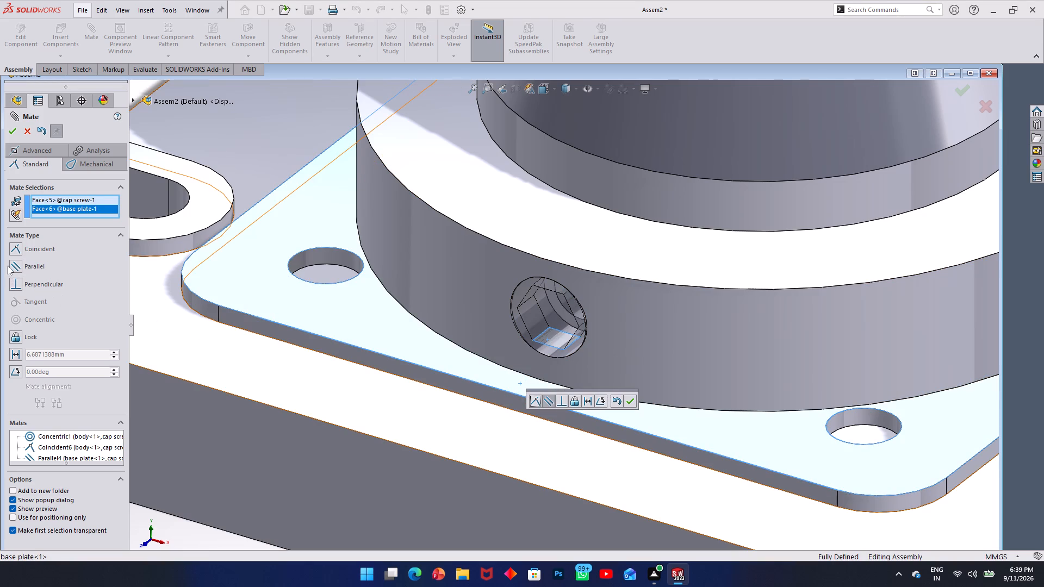
click(15, 338)
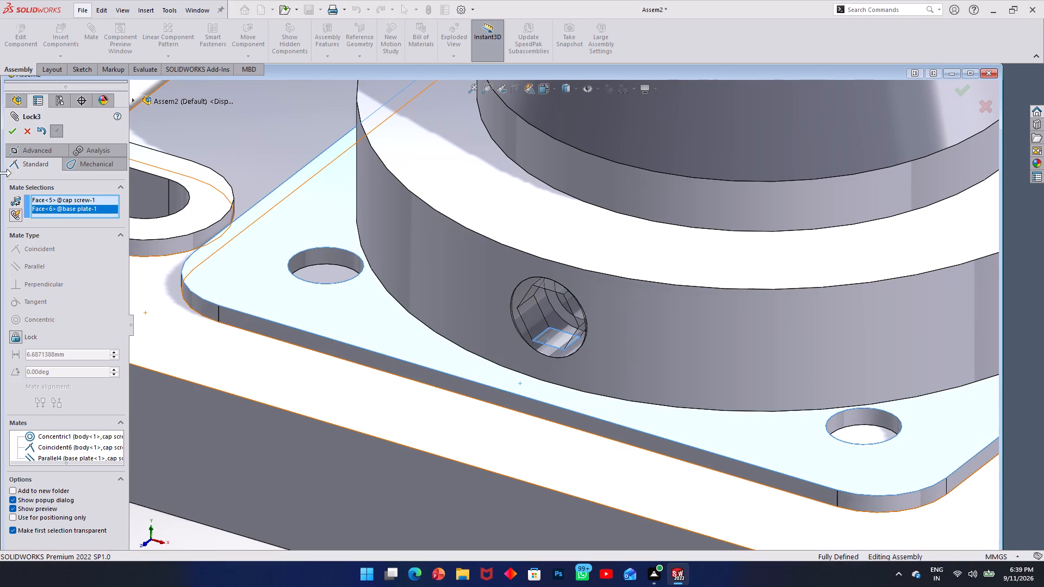
click(11, 134)
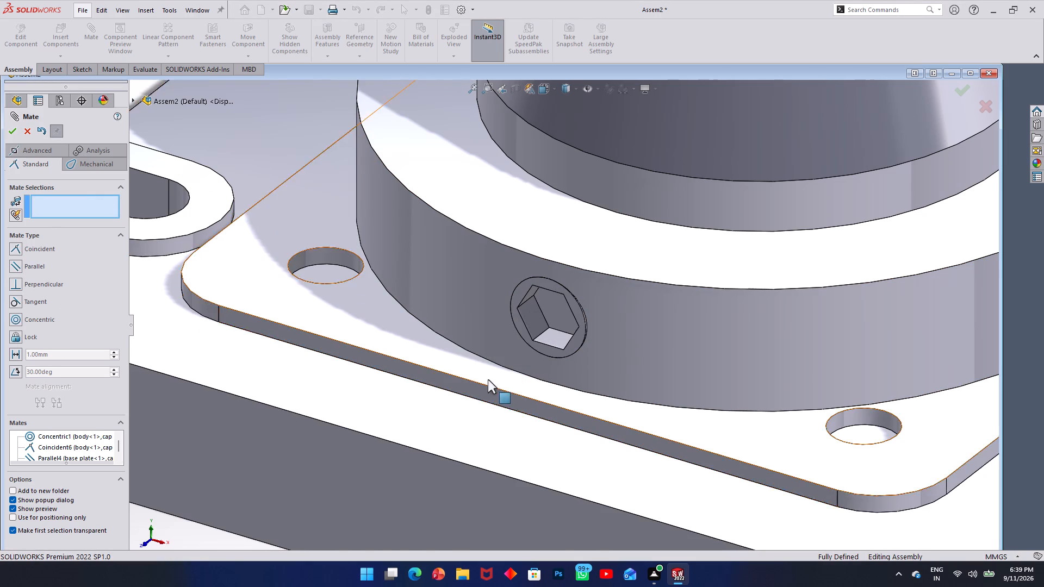
scroll(495, 378, up, 2)
drag(557, 318, 540, 338)
scroll(562, 352, up, 3)
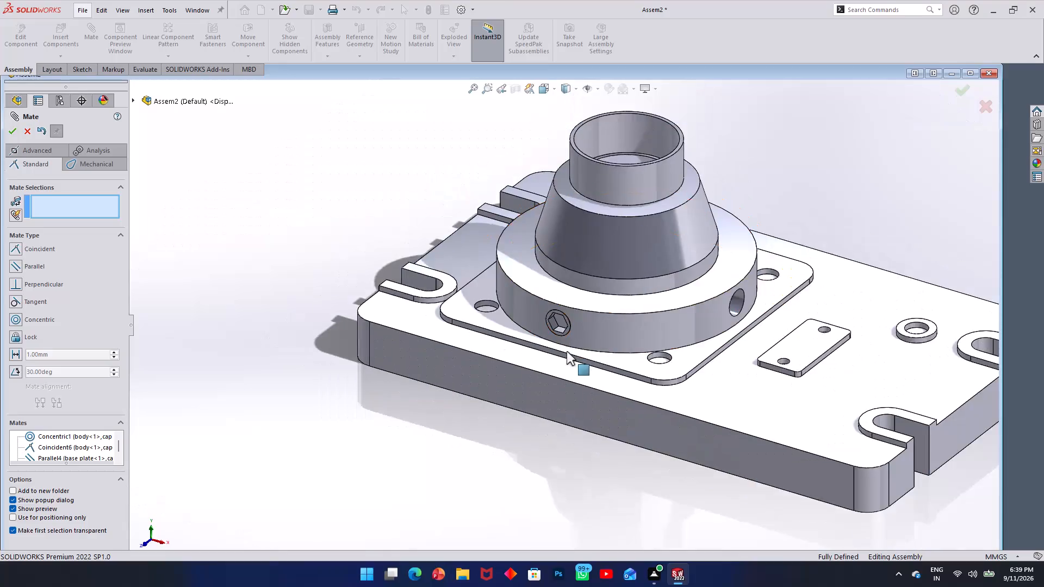
scroll(567, 351, up, 3)
scroll(651, 314, down, 5)
middle_drag(660, 322, 580, 326)
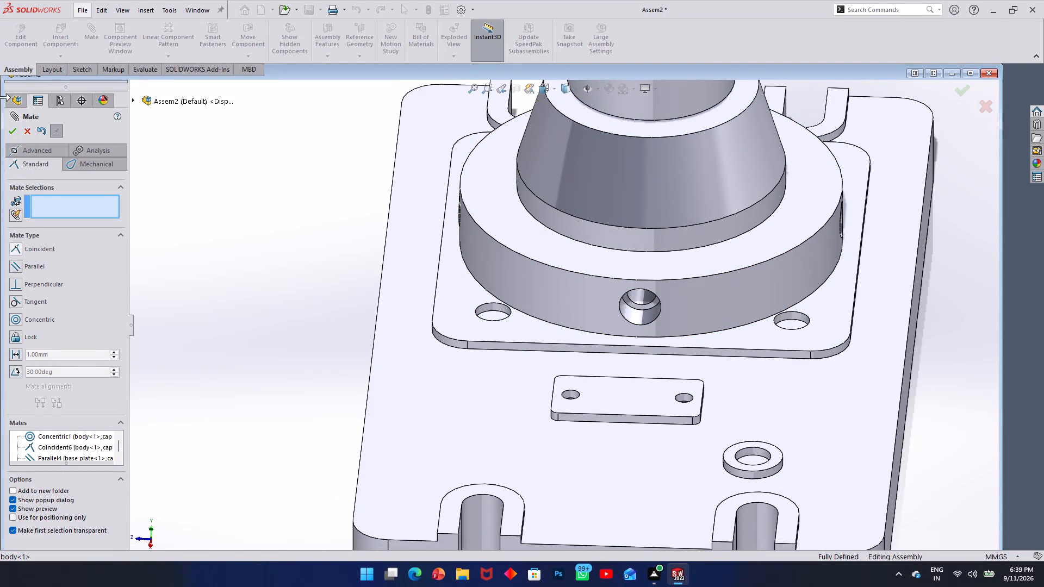
click(25, 133)
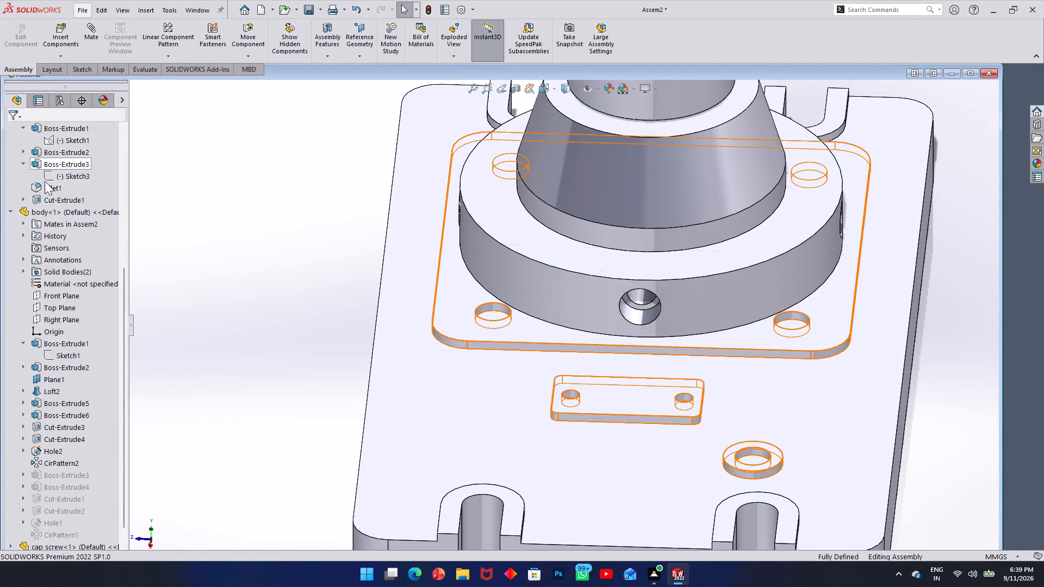
Insert a second cap screw, rotate it about Y in 90° increments until its head faces outward, and place it before the side hole facing the small rectangular pad.
click(53, 42)
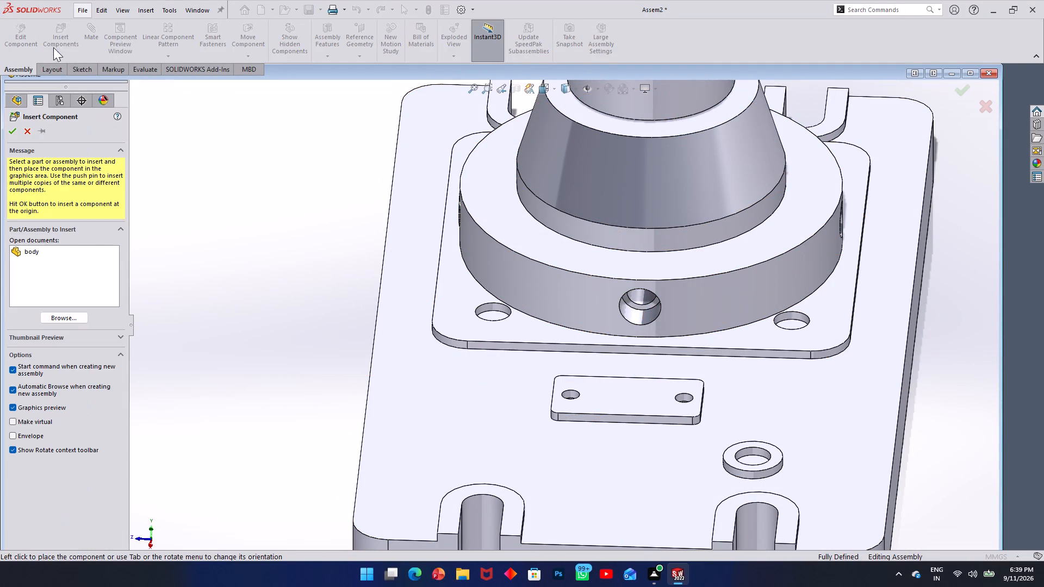
click(58, 318)
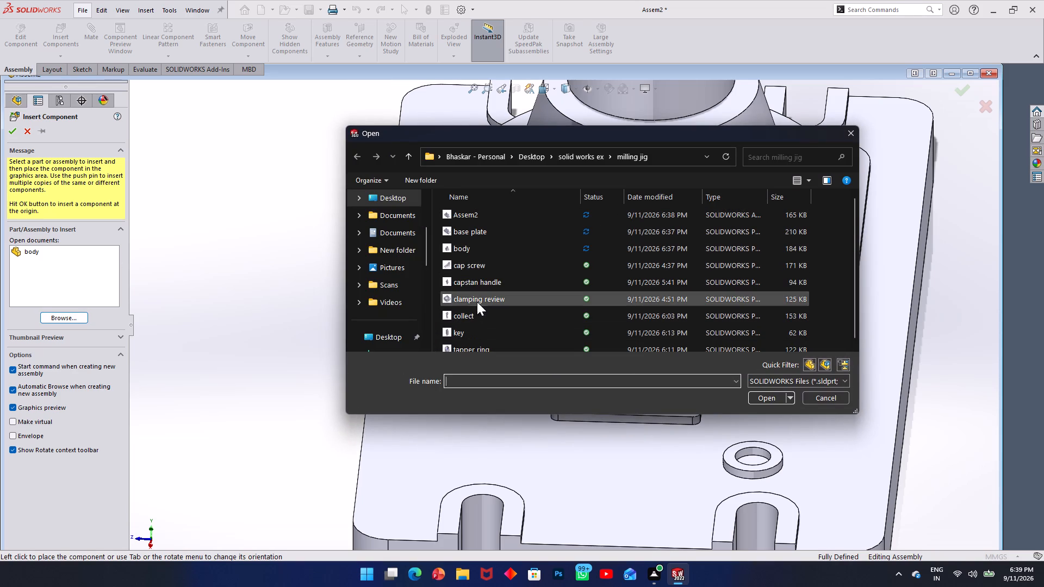
click(484, 270)
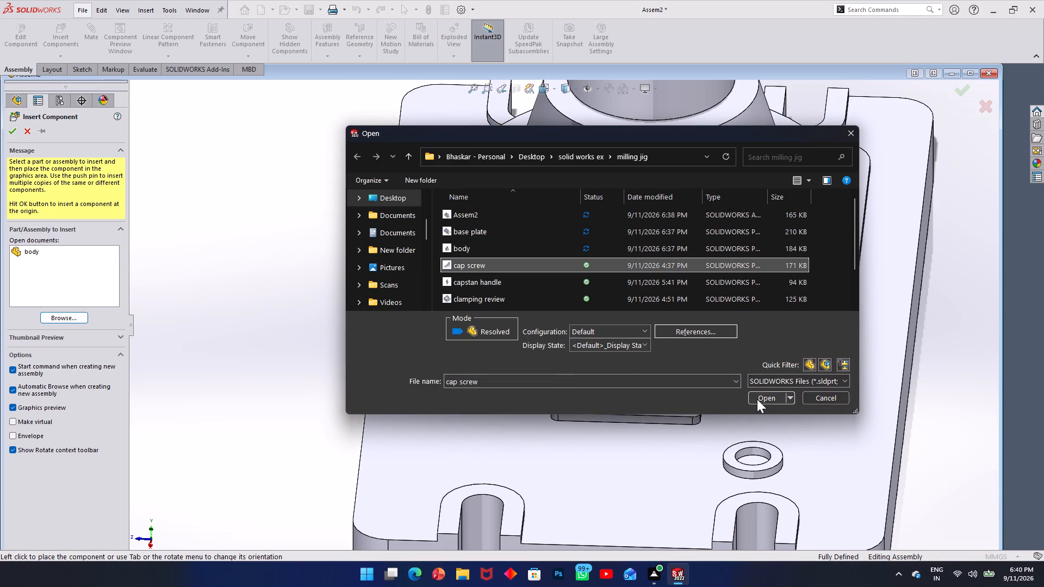
click(757, 398)
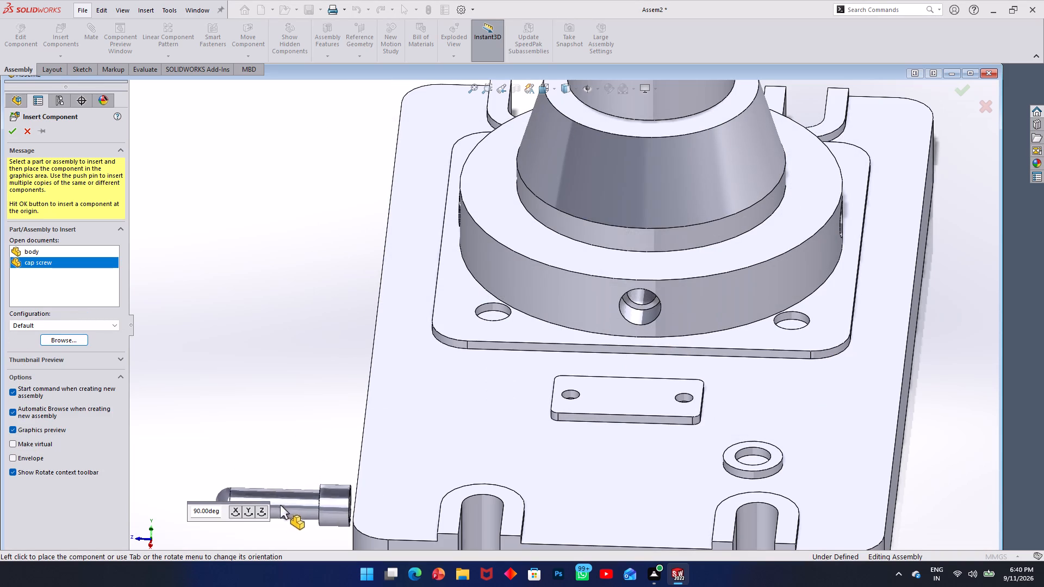
click(249, 510)
click(249, 510)
click(249, 510)
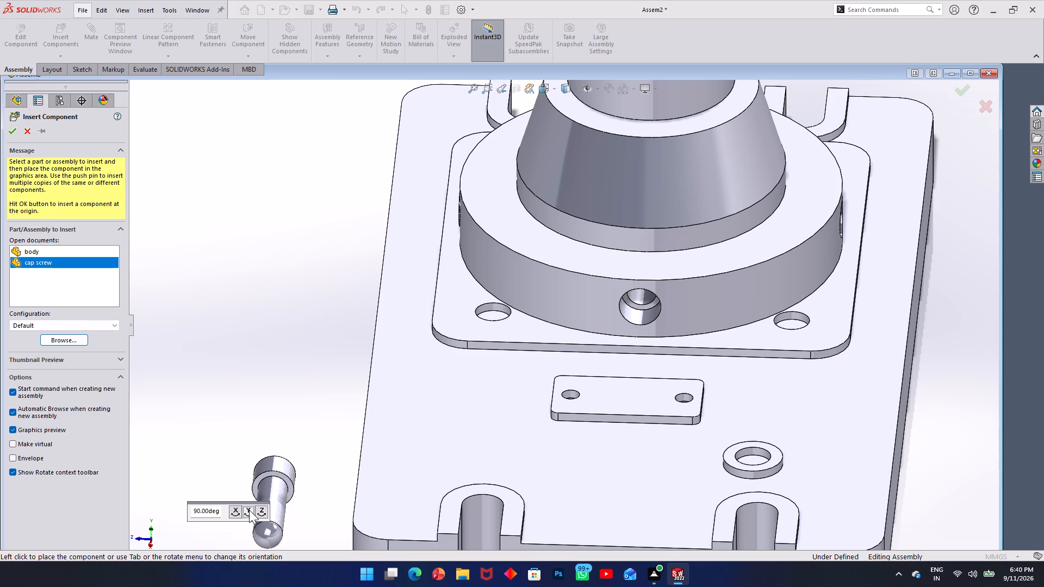
click(249, 510)
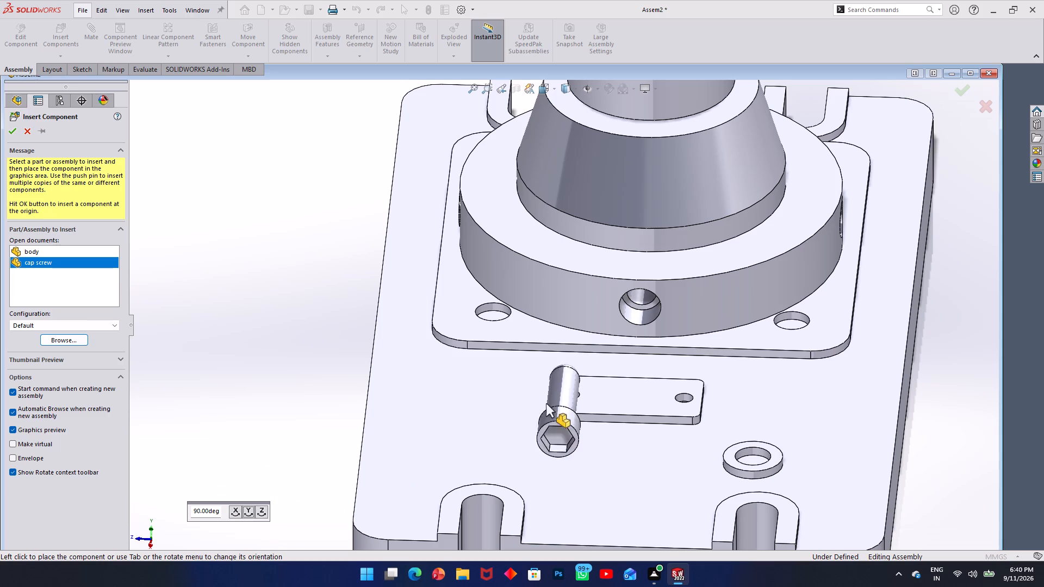
click(634, 350)
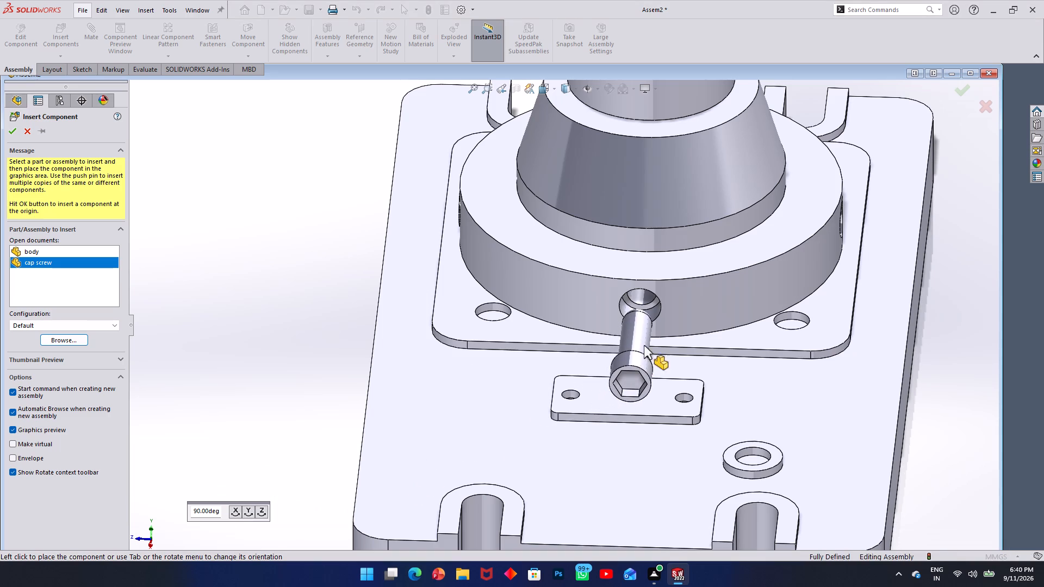
Add a concentric mate between the second cap screw's shank and the bore of the body's side hole facing the small rectangular pad.
middle_drag(692, 349, 627, 354)
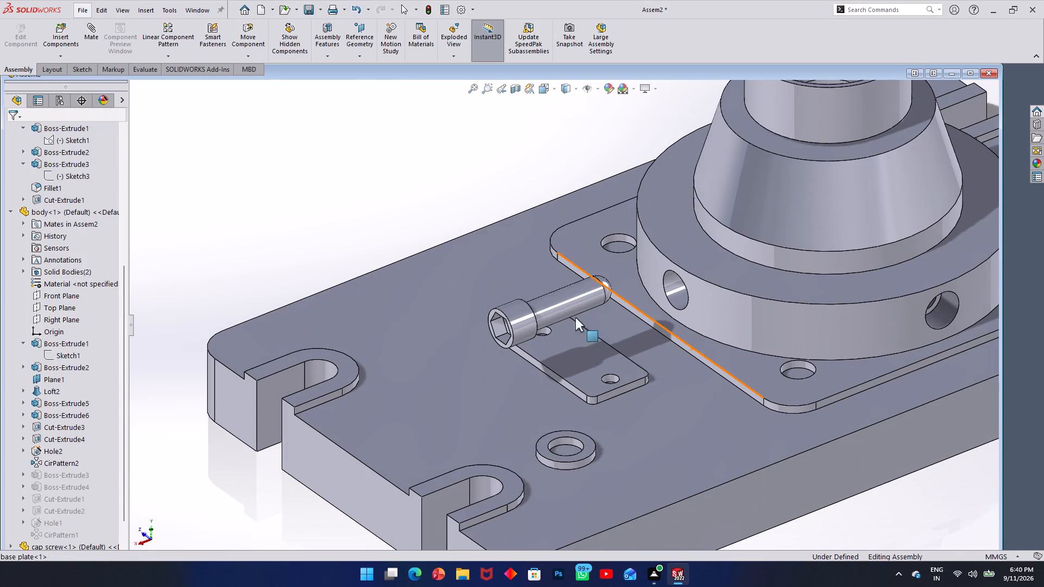
click(559, 302)
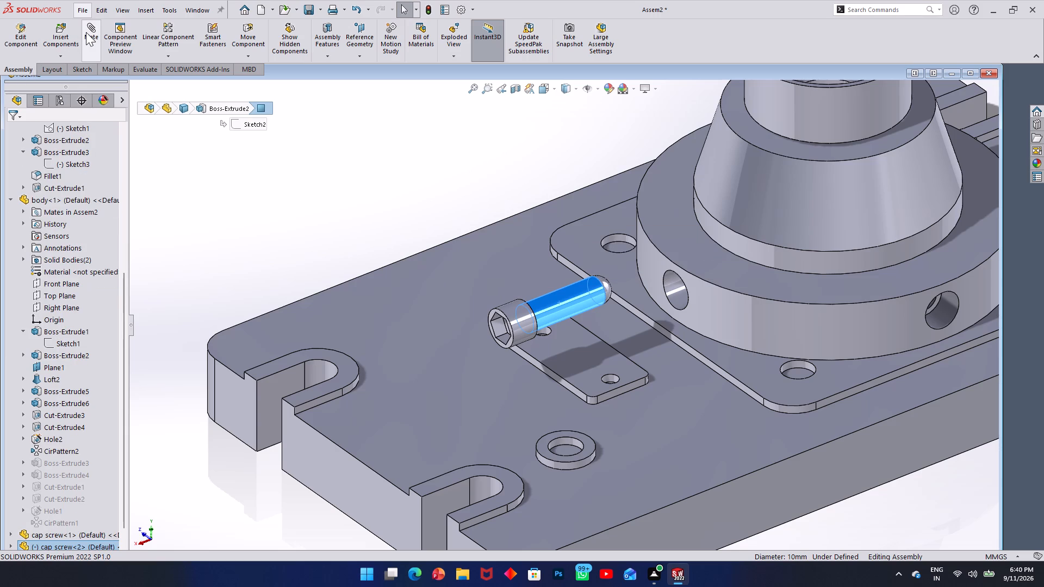
click(86, 32)
middle_drag(654, 297, 689, 273)
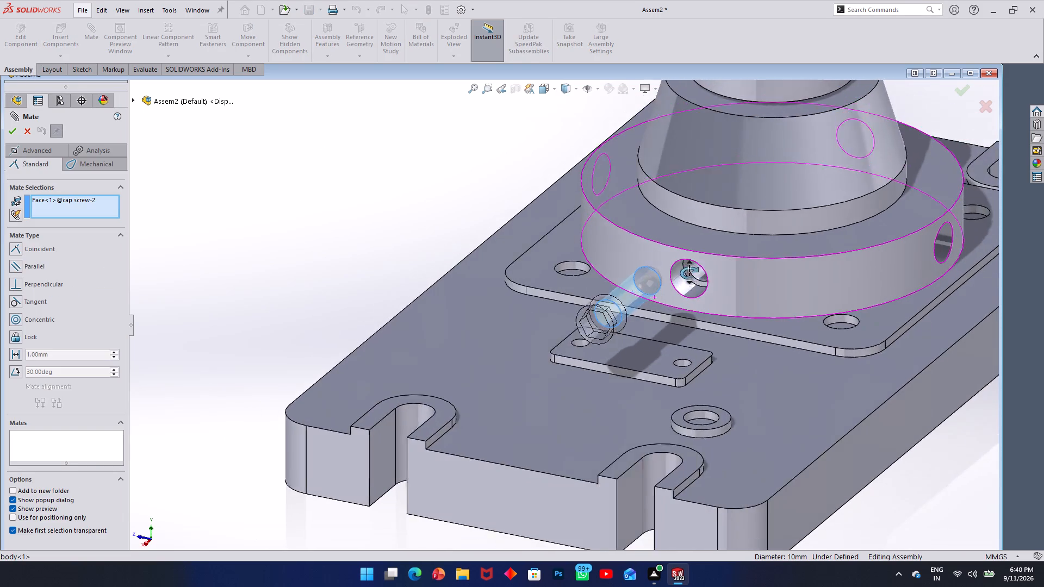
middle_drag(689, 273, 689, 272)
scroll(694, 276, down, 3)
click(672, 273)
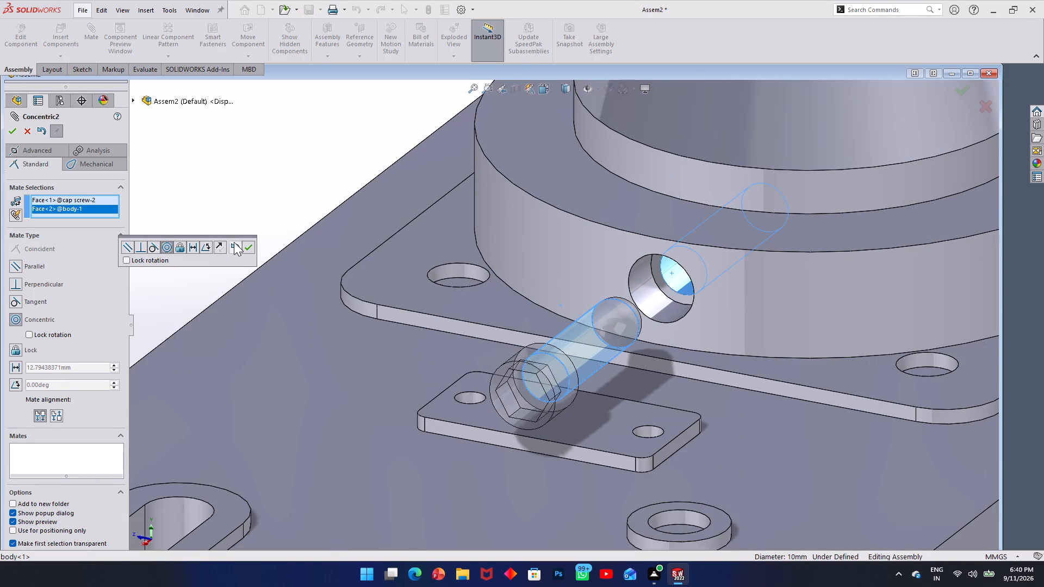
click(245, 245)
Add a coincident mate between the underside of the second cap screw's head and the ring face inside that side hole.
middle_drag(582, 371, 511, 372)
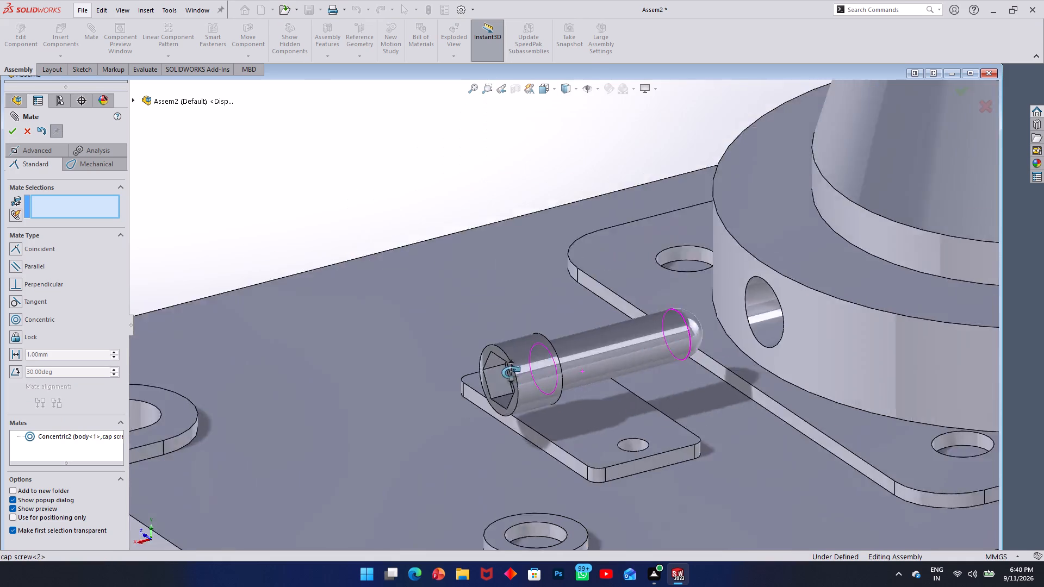
middle_drag(511, 372, 427, 350)
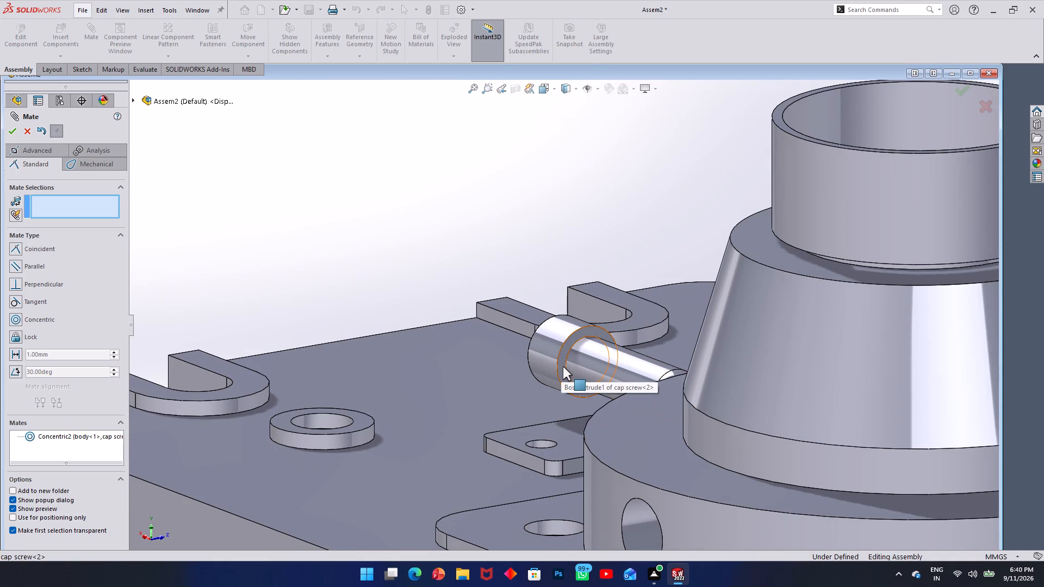
click(563, 366)
middle_drag(520, 351, 613, 394)
scroll(790, 352, up, 5)
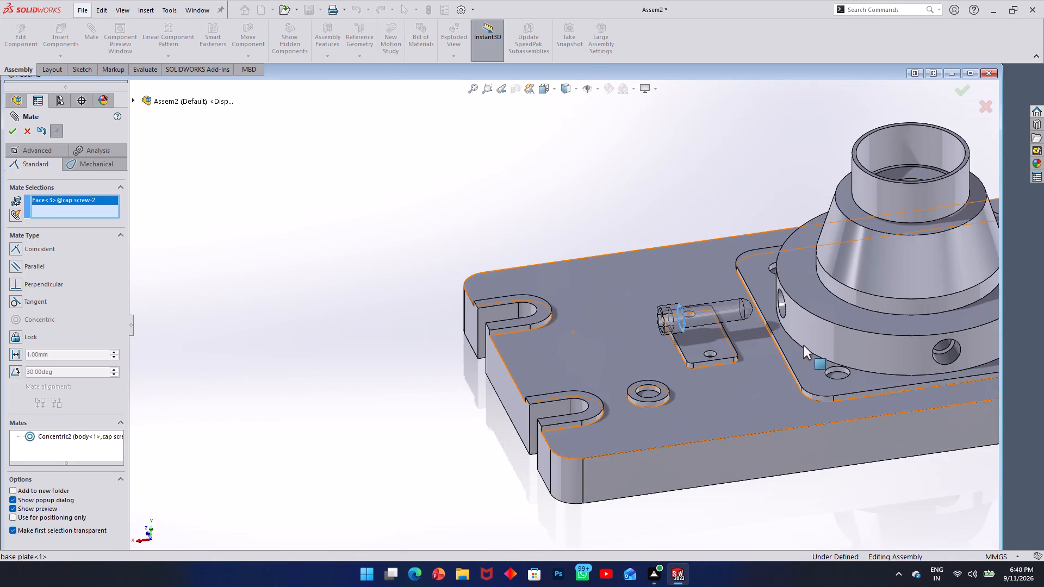
scroll(803, 345, up, 1)
middle_drag(817, 334, 910, 301)
scroll(797, 314, down, 5)
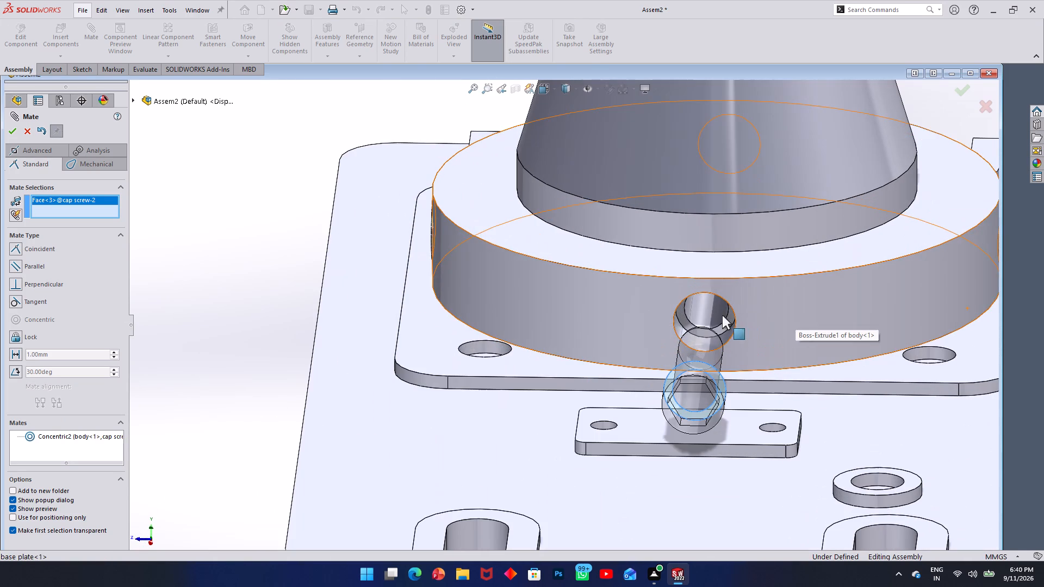
click(728, 327)
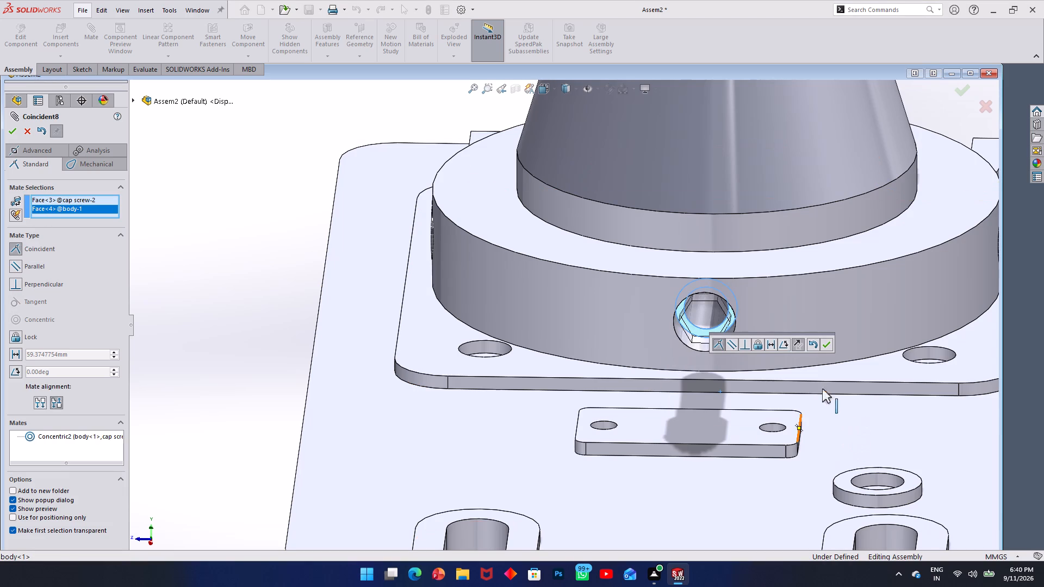
click(830, 346)
Add a lock mate between the lower flat of the second cap screw's hex socket and the raised pad's top face.
middle_drag(737, 373, 661, 371)
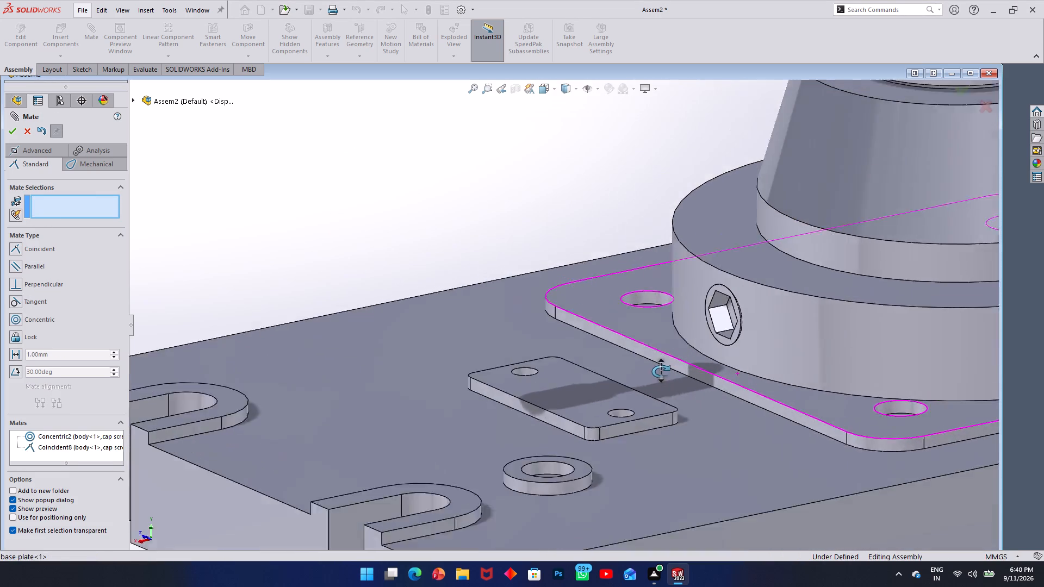
middle_drag(661, 371, 636, 424)
scroll(753, 315, down, 2)
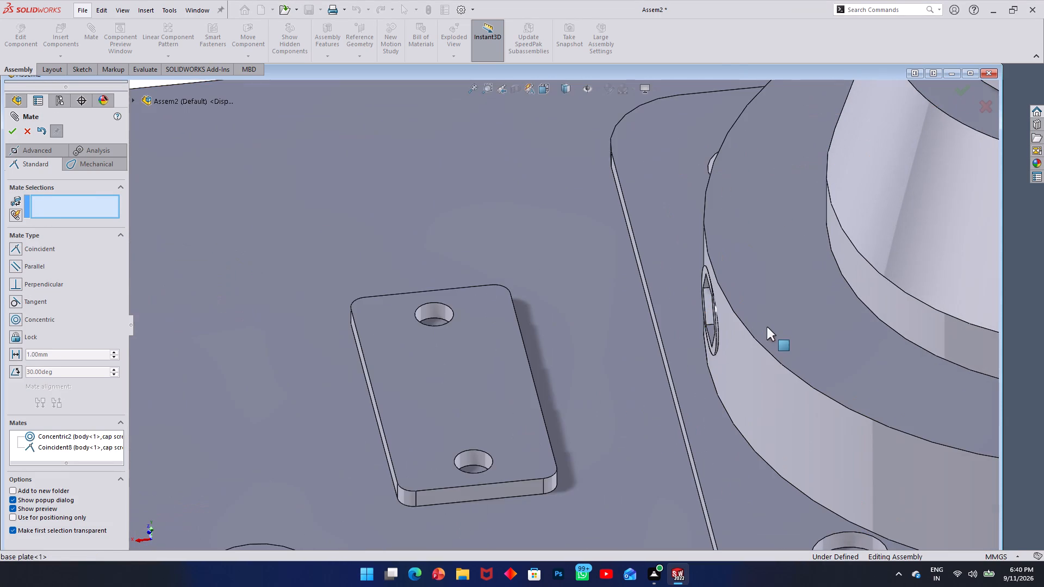
middle_drag(766, 359, 780, 376)
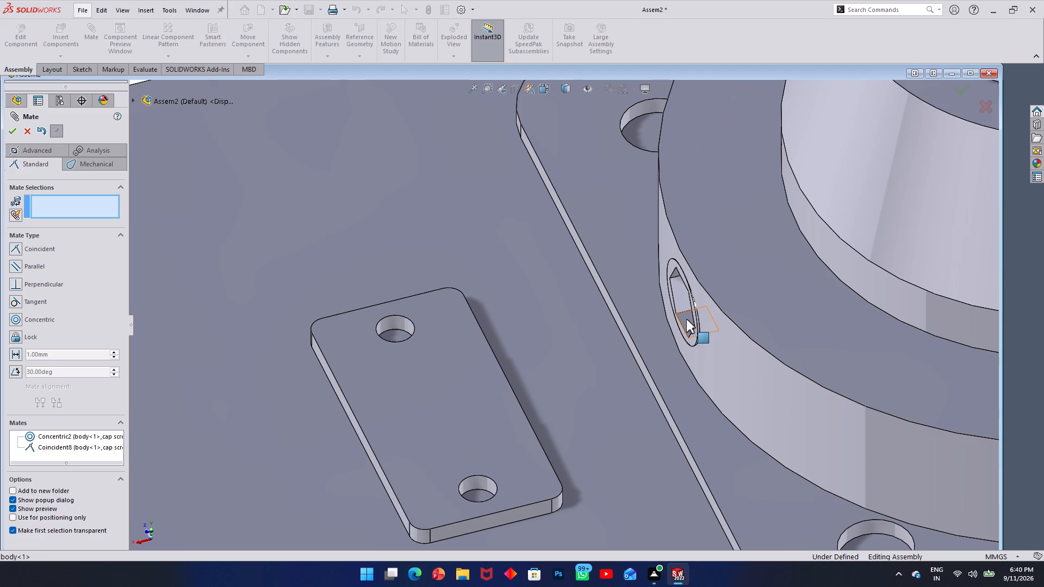
ctrl+click(686, 319)
ctrl+click(653, 347)
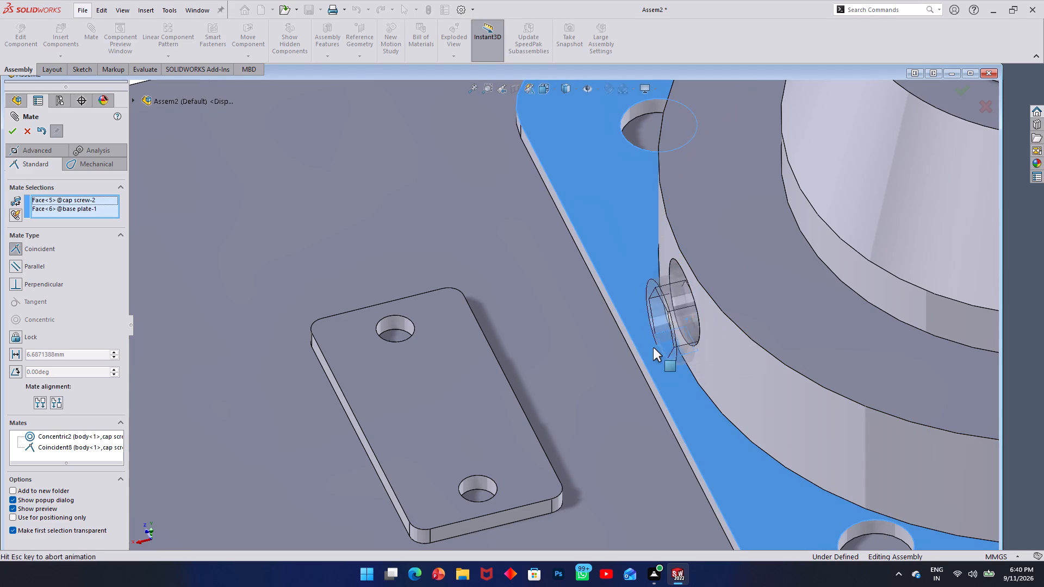
click(709, 363)
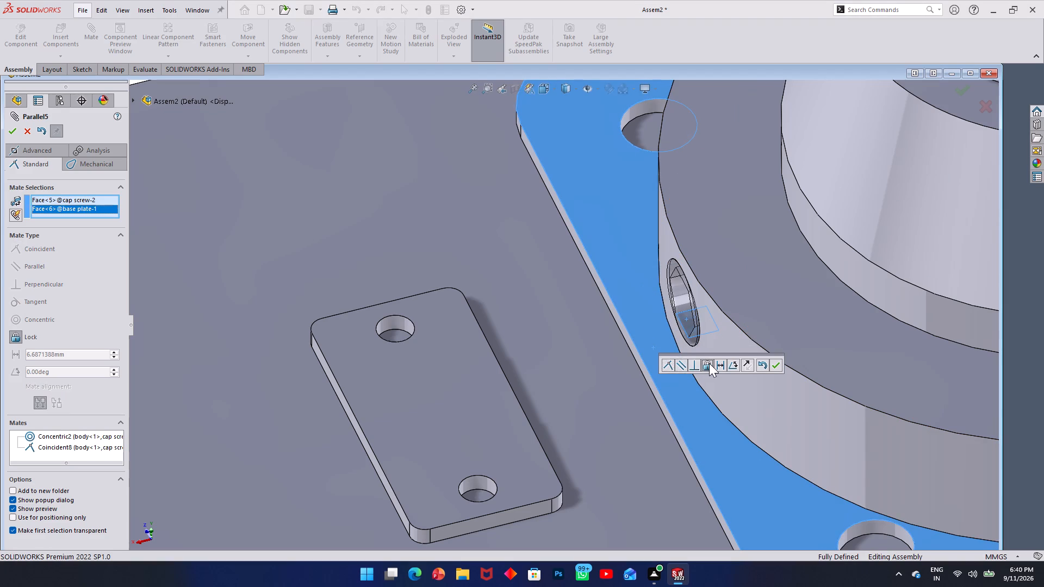
click(701, 363)
Test the second cap screw's movement in its side hole and finish mating.
scroll(612, 320, up, 4)
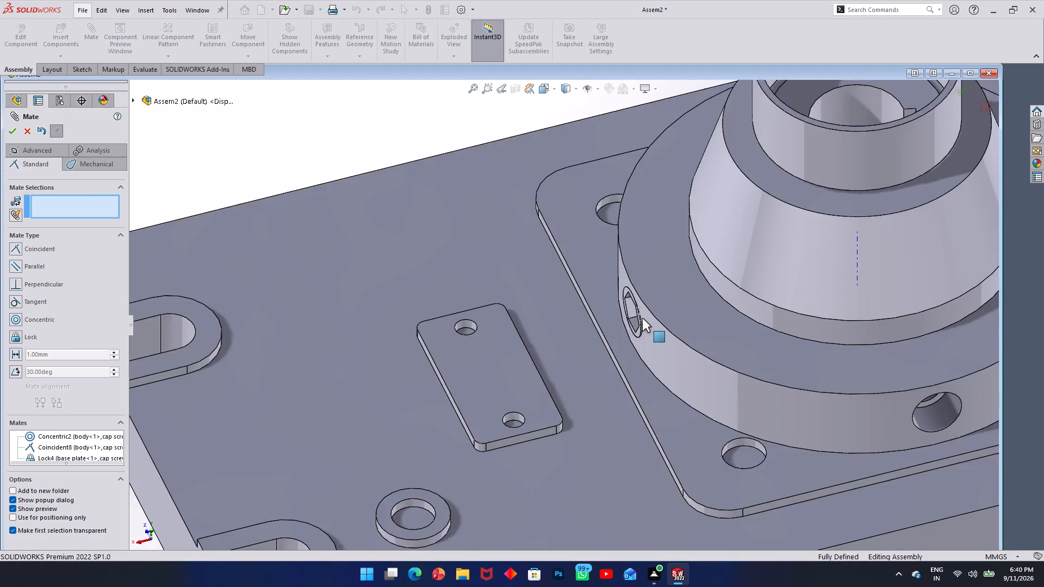
scroll(642, 318, up, 1)
drag(612, 315, 607, 330)
scroll(657, 355, up, 1)
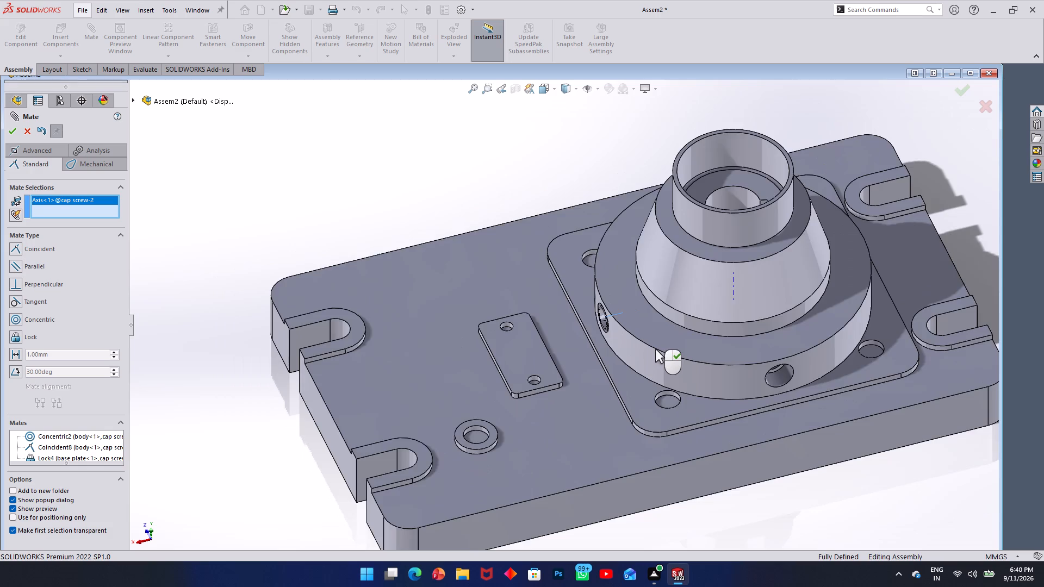
scroll(655, 349, up, 1)
scroll(655, 349, down, 4)
middle_drag(681, 346, 620, 340)
scroll(689, 394, up, 4)
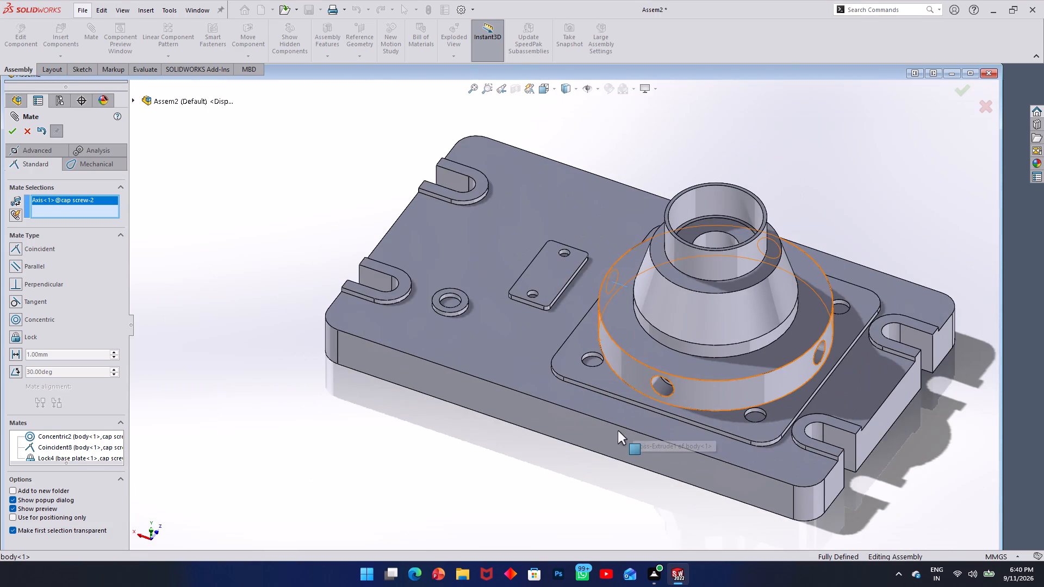
scroll(668, 372, down, 2)
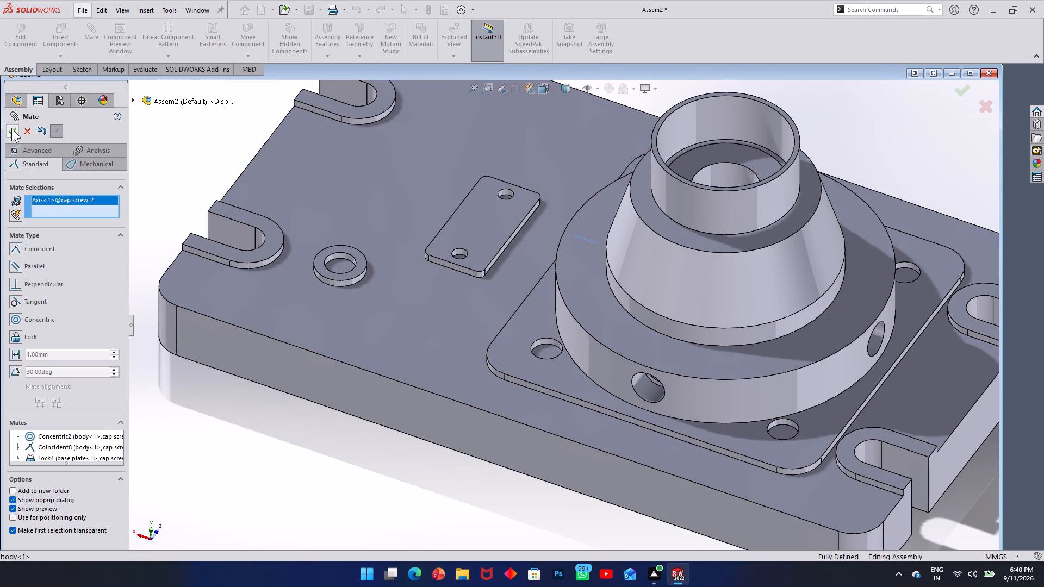
click(14, 131)
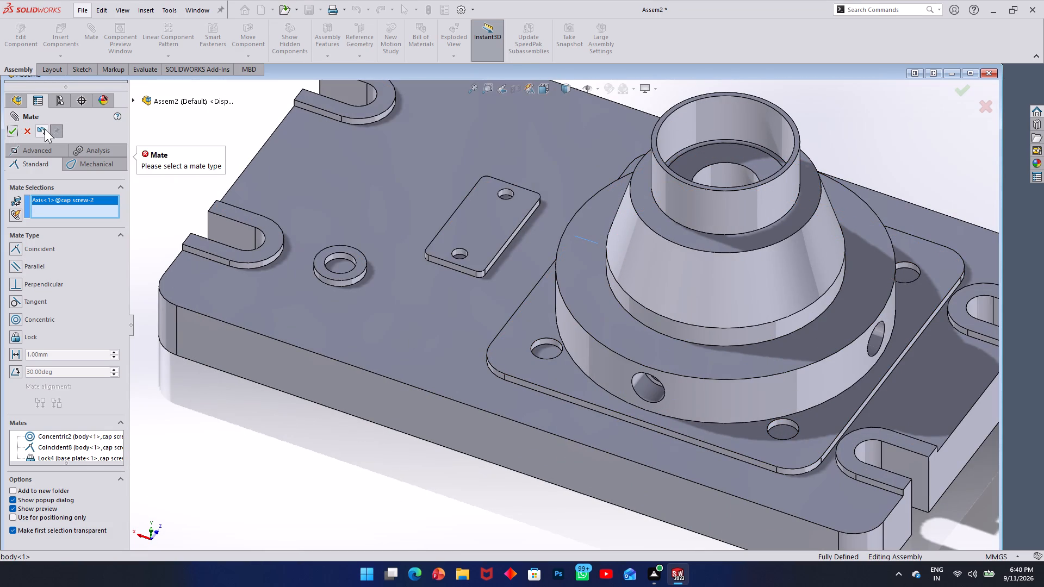
click(21, 132)
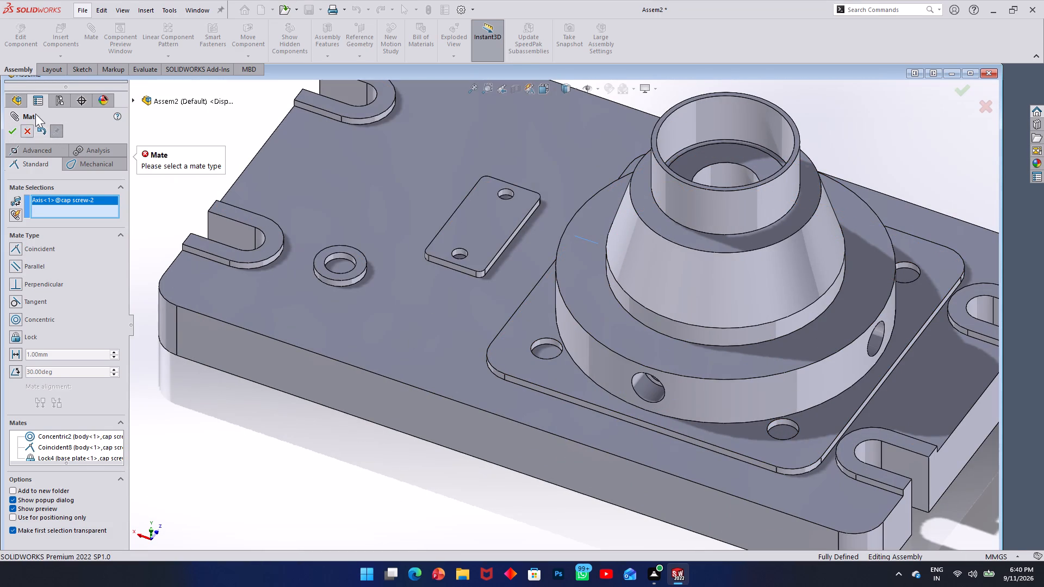
Insert a third cap screw and place it, head outward, before the empty side hole facing the base plate's long edge.
click(69, 32)
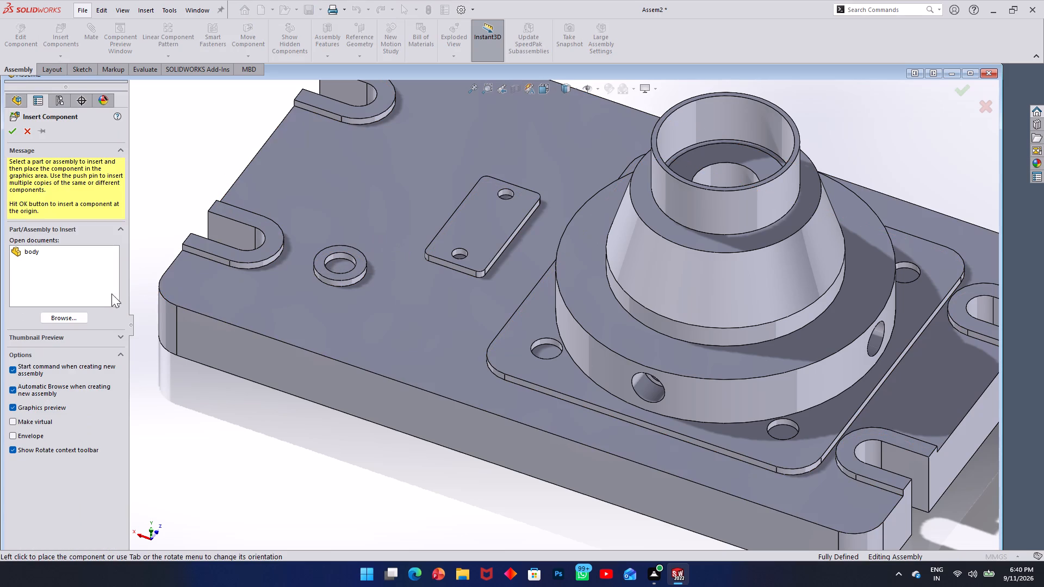
click(70, 319)
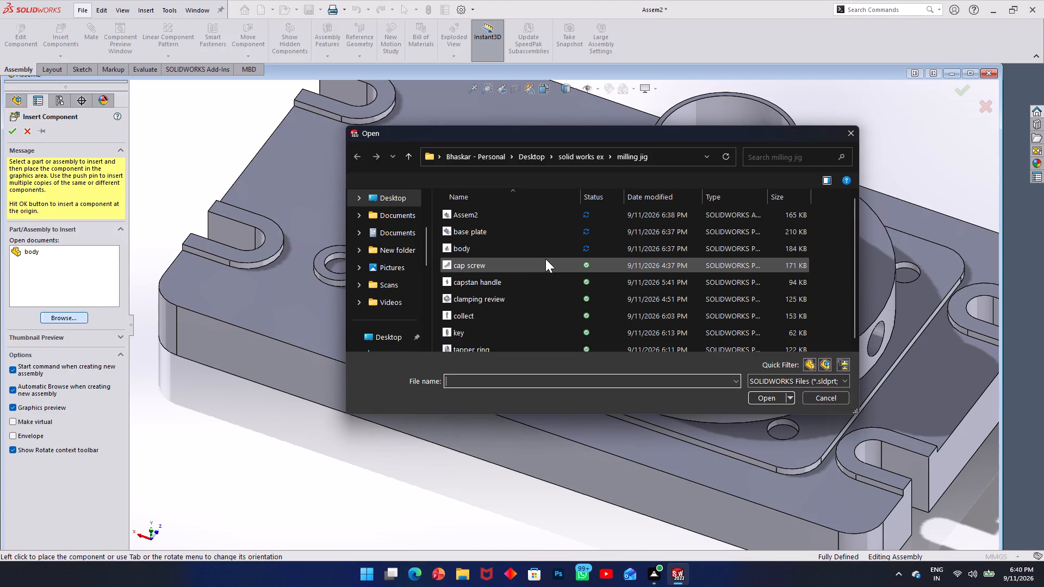
click(511, 268)
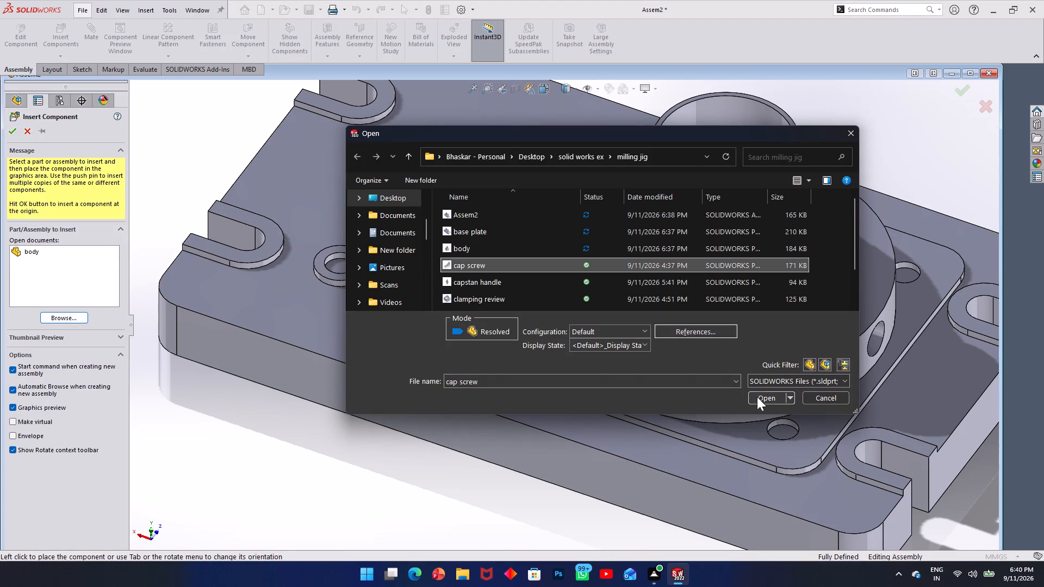
click(757, 398)
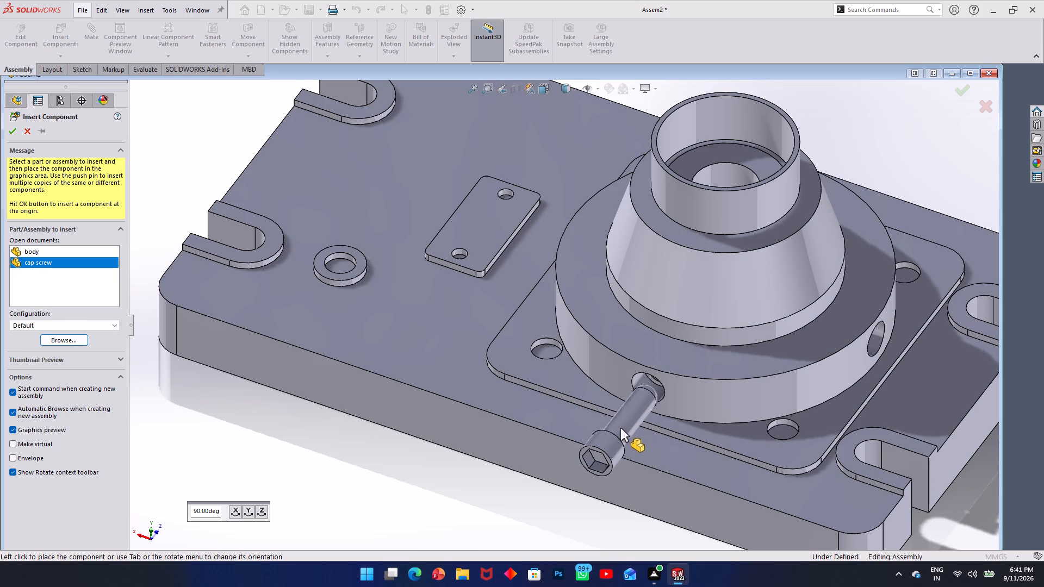
click(615, 433)
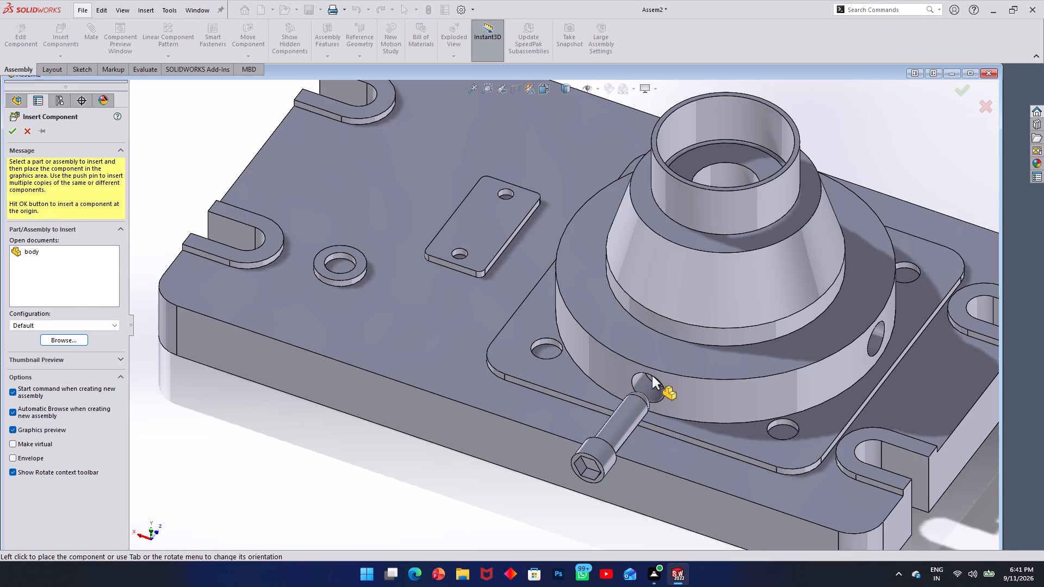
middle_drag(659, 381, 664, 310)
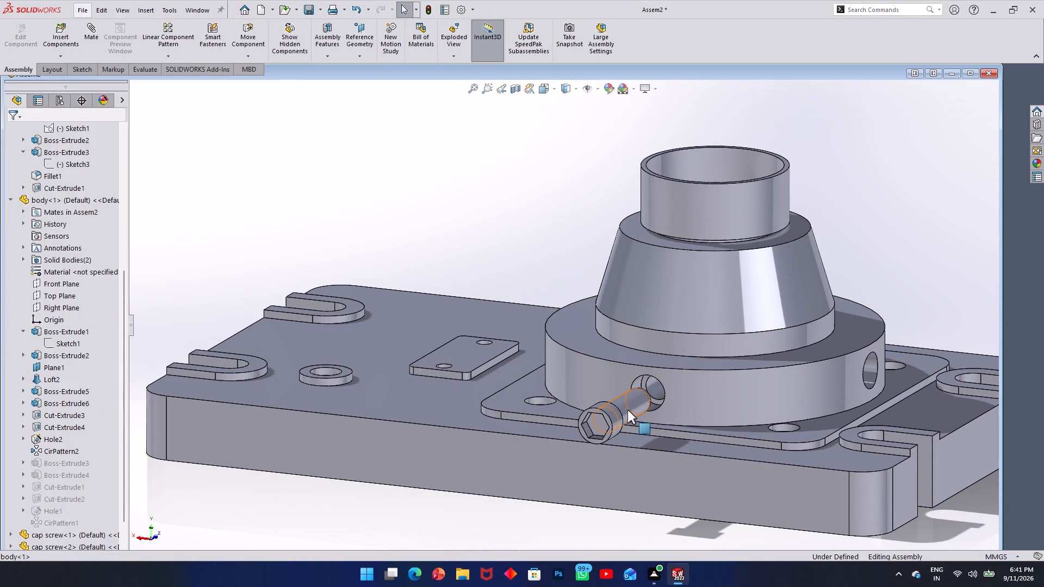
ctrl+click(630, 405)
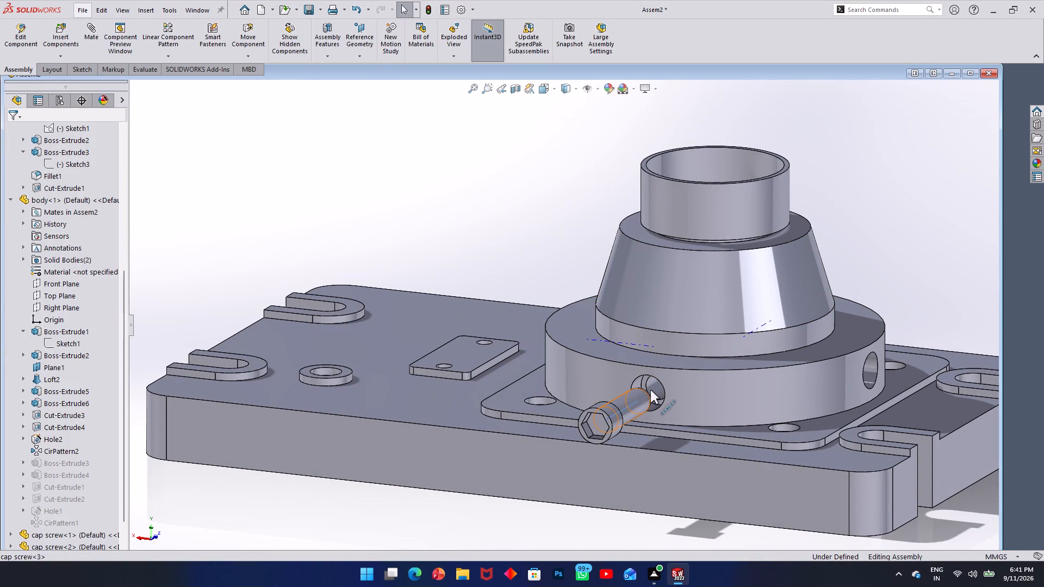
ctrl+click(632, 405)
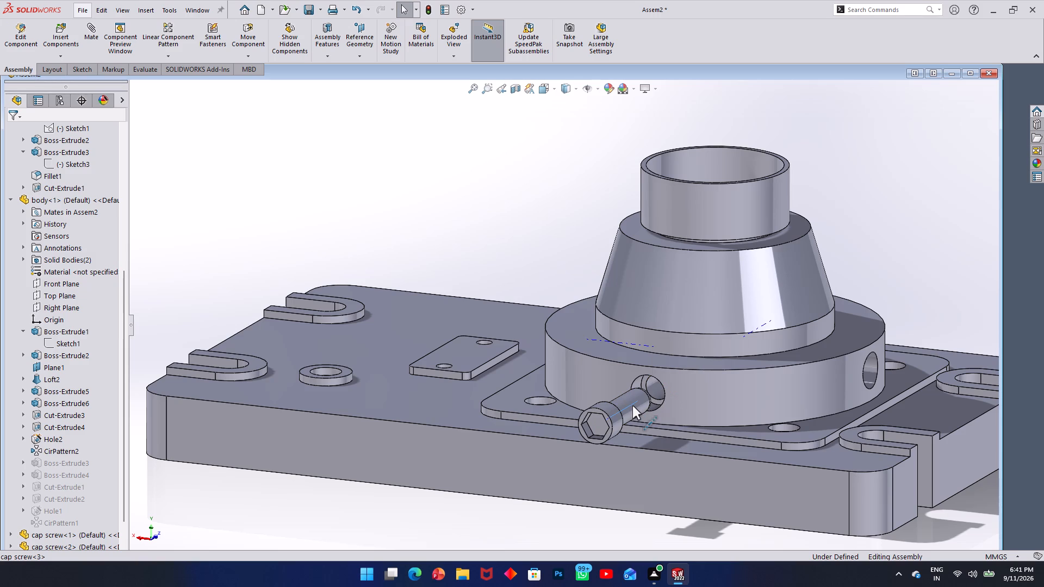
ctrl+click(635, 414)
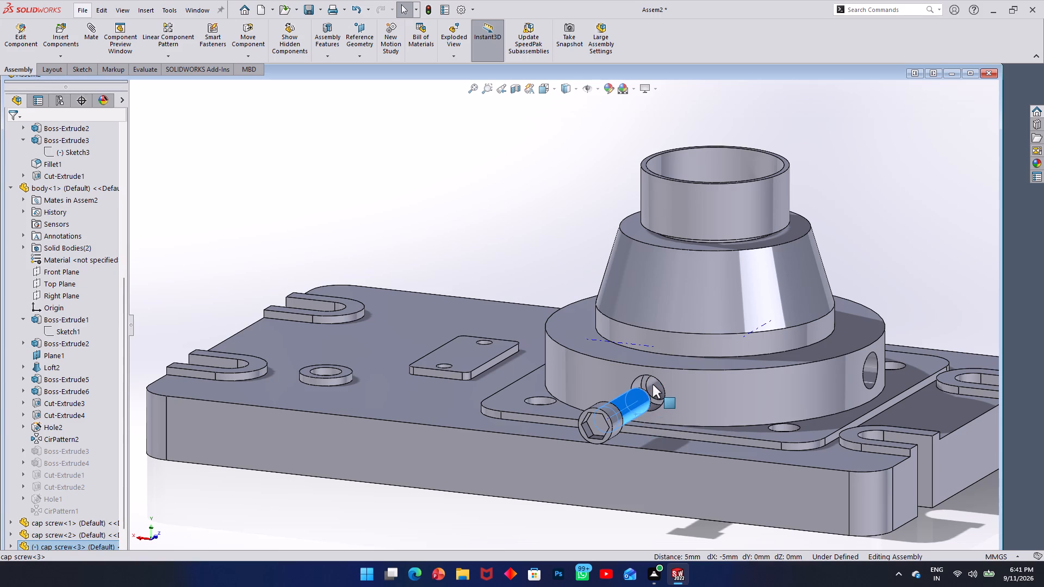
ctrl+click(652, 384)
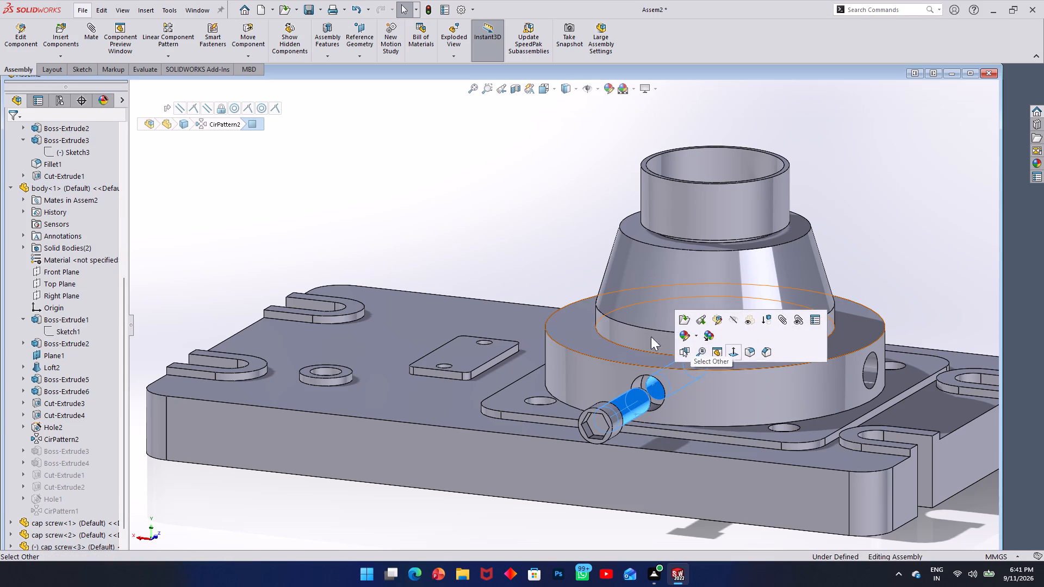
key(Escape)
Add a concentric mate between the third cap screw's shank and the bore of the side hole facing the base plate's long edge.
click(90, 31)
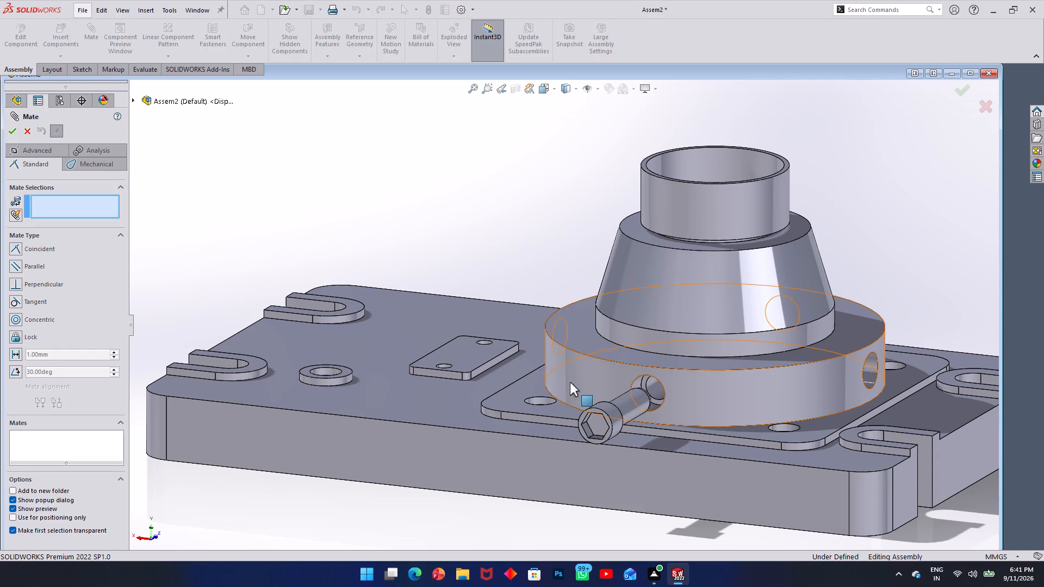
click(622, 403)
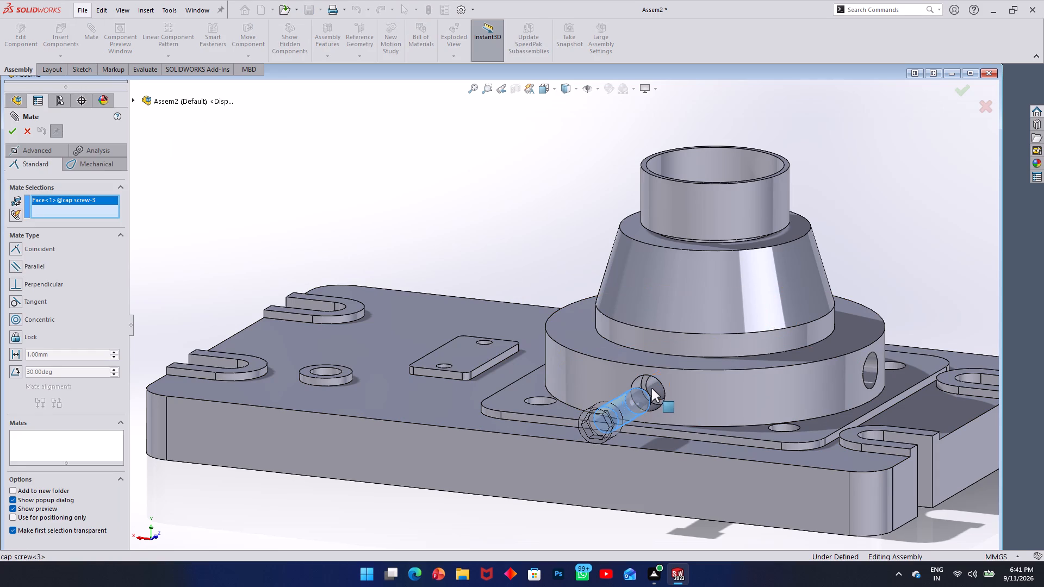
click(652, 384)
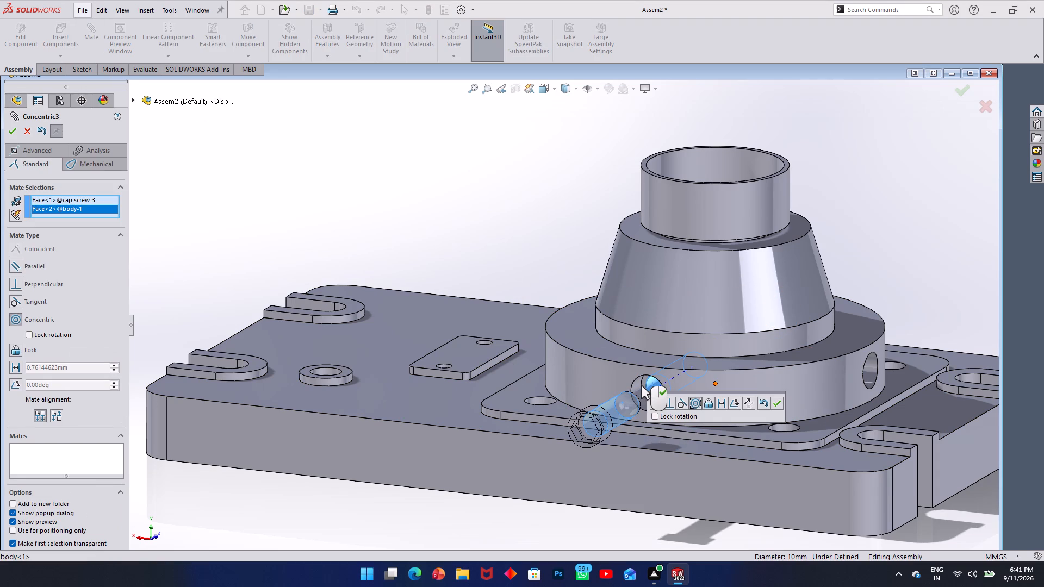
click(696, 402)
click(776, 406)
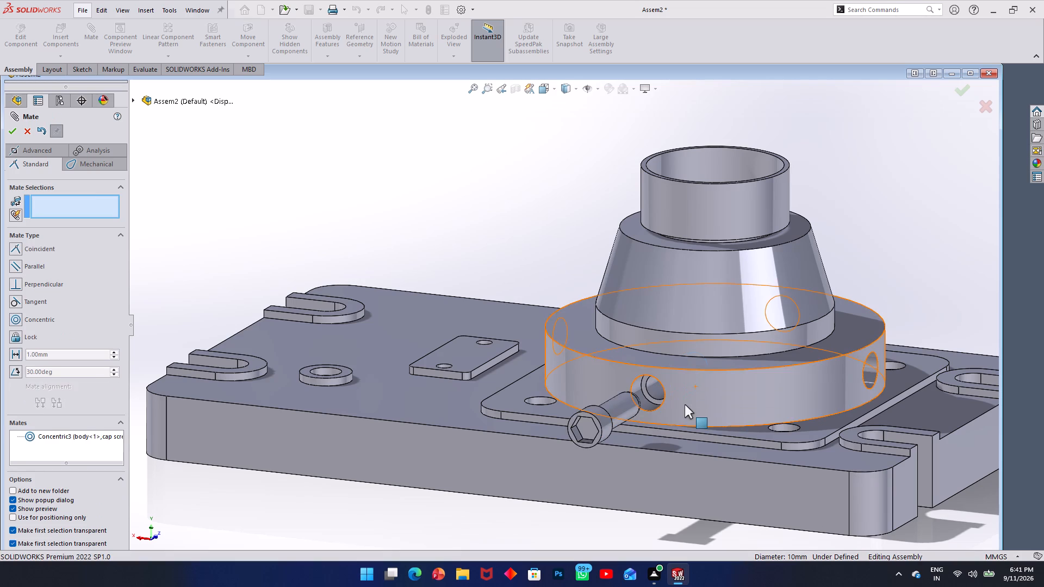
Add a coincident mate between the underside of the third cap screw's head and the shoulder inside its side hole.
middle_drag(661, 404, 559, 426)
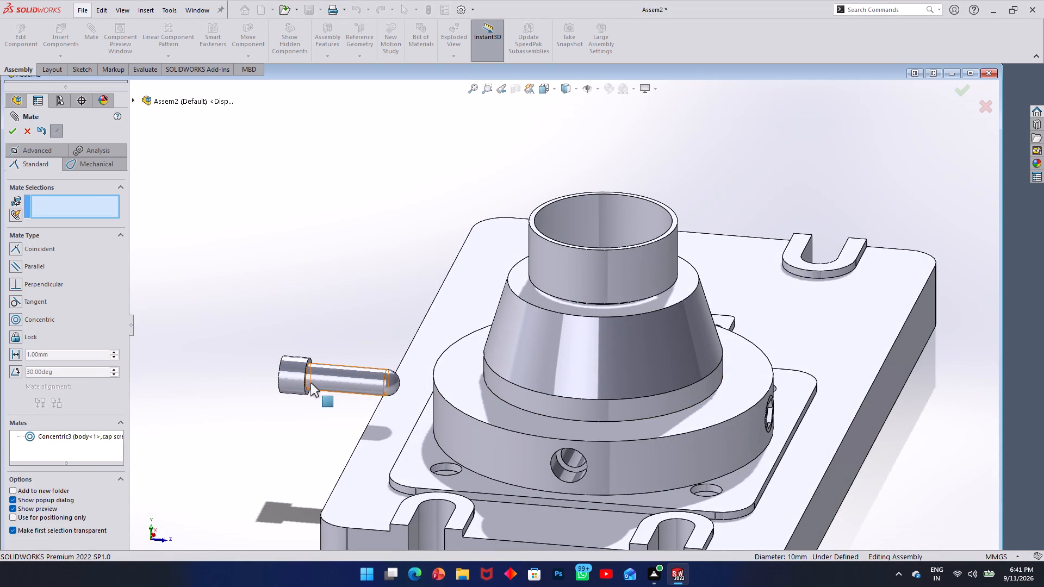
middle_drag(339, 386, 294, 394)
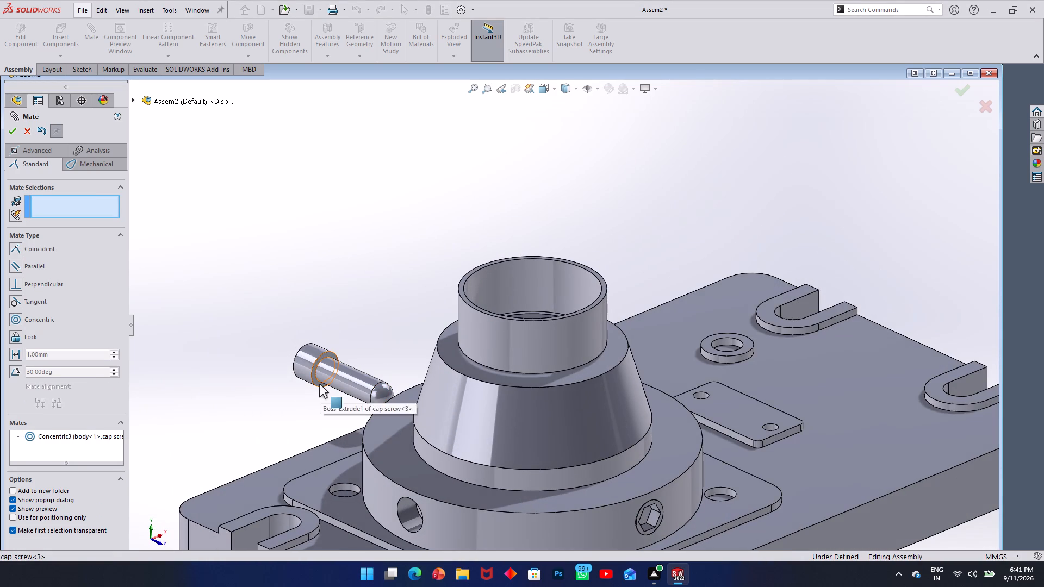
click(319, 384)
scroll(338, 383, up, 3)
middle_drag(356, 395, 519, 411)
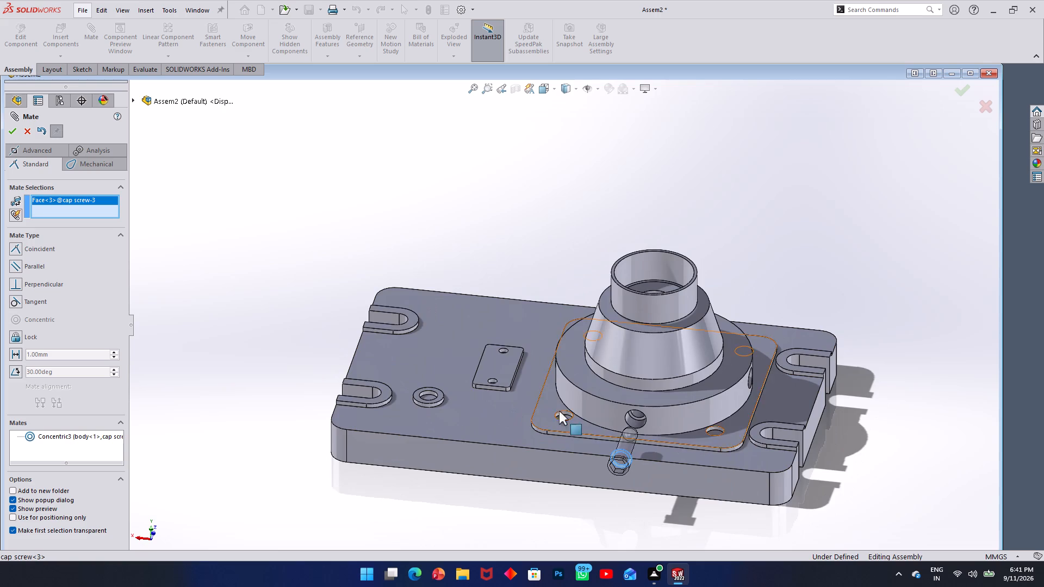
scroll(618, 433, down, 7)
click(627, 339)
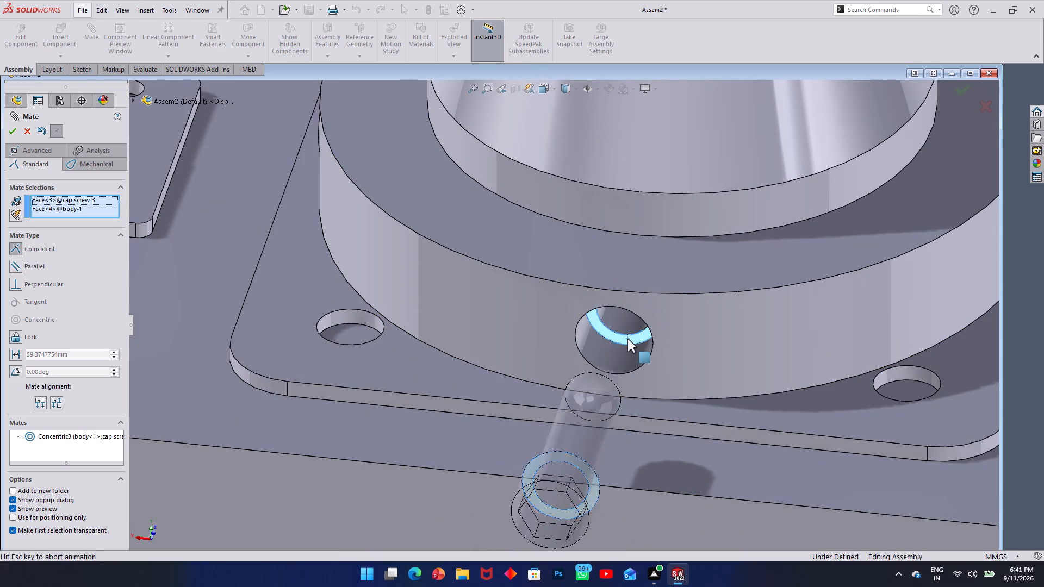
click(750, 356)
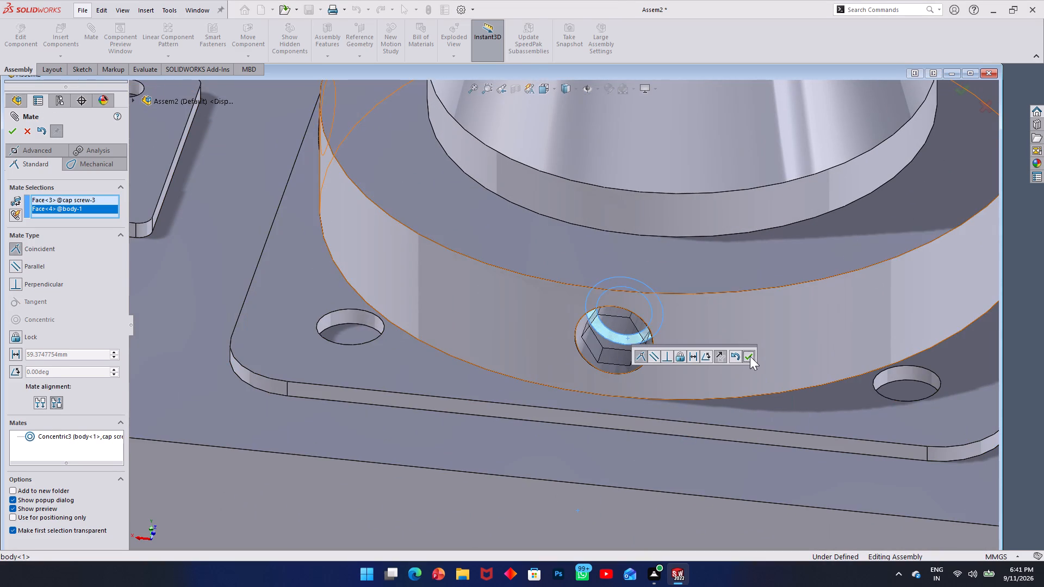
Add a lock mate between the lower flat of the third cap screw's hex socket and the raised pad's top face, and finish mating.
ctrl+click(613, 355)
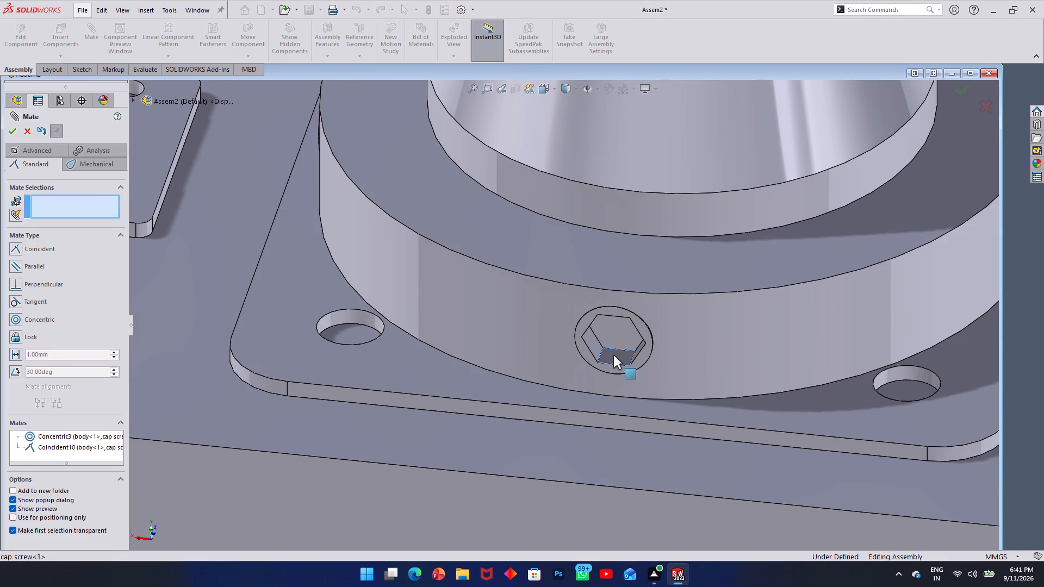
ctrl+click(605, 404)
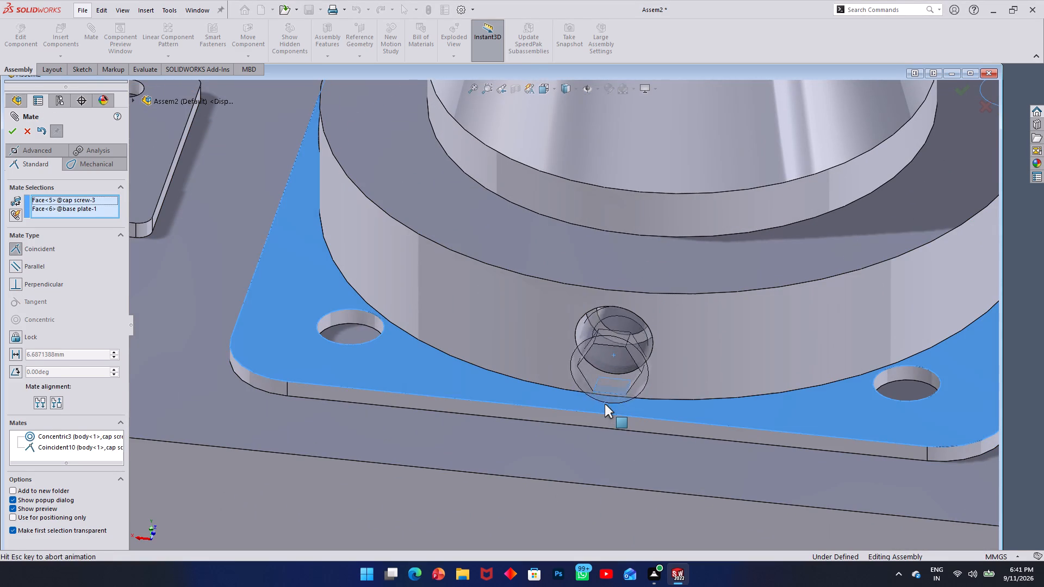
click(658, 421)
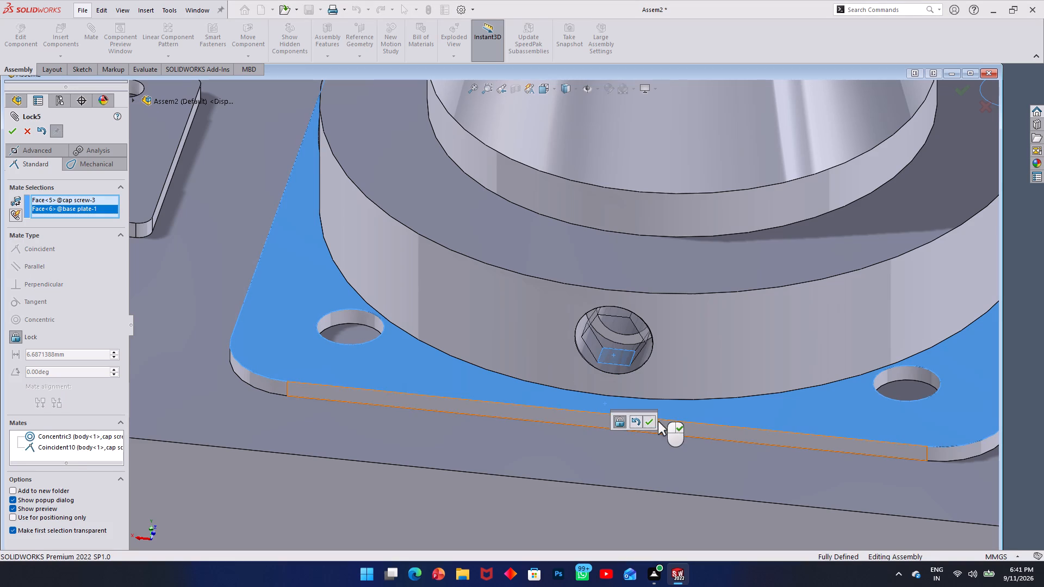
click(649, 421)
scroll(675, 421, up, 7)
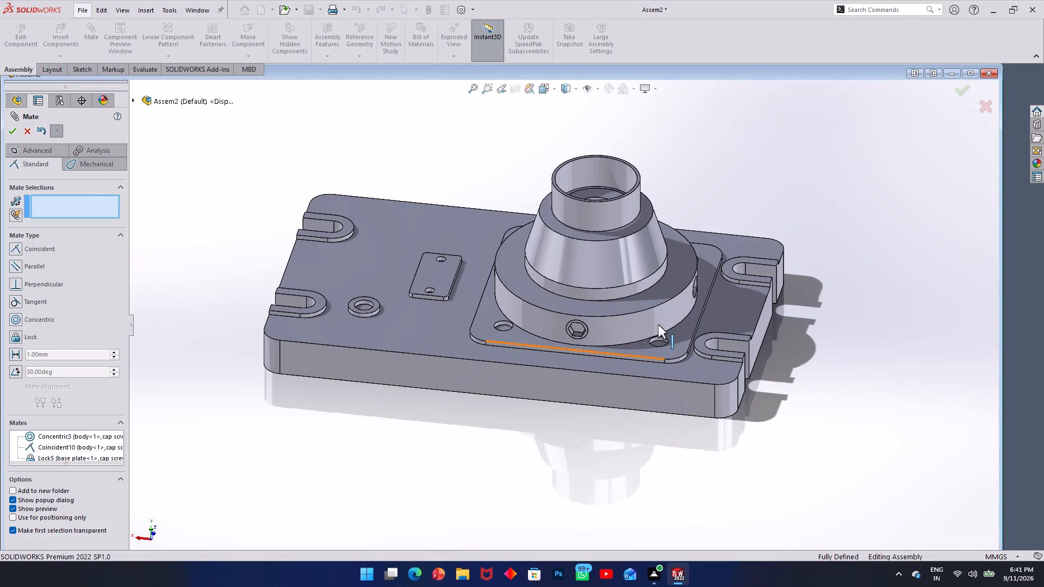
middle_drag(656, 324, 491, 335)
scroll(460, 336, down, 4)
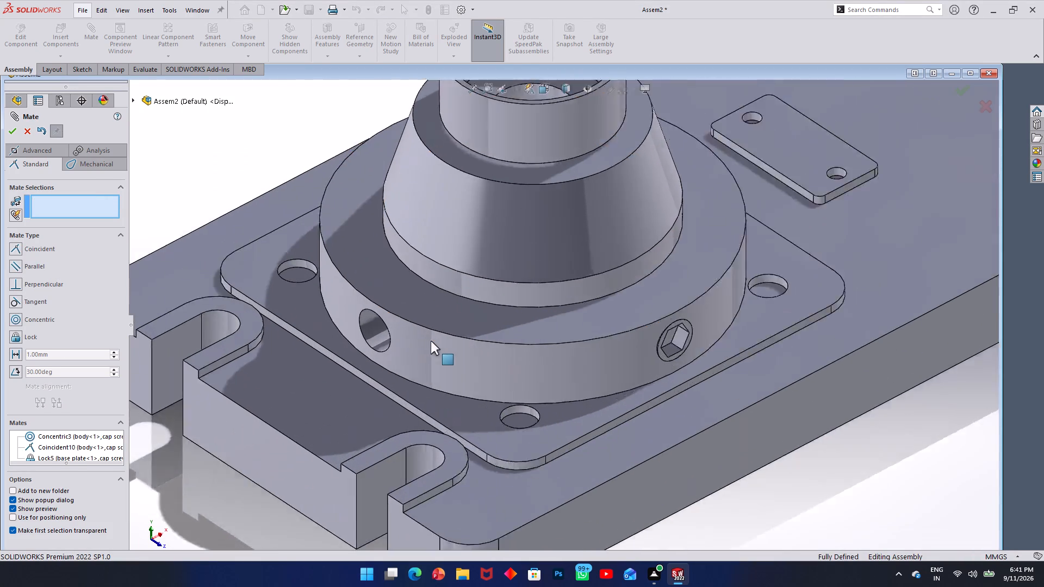
scroll(431, 341, down, 2)
middle_drag(370, 328, 400, 297)
scroll(383, 298, up, 3)
middle_drag(384, 293, 388, 267)
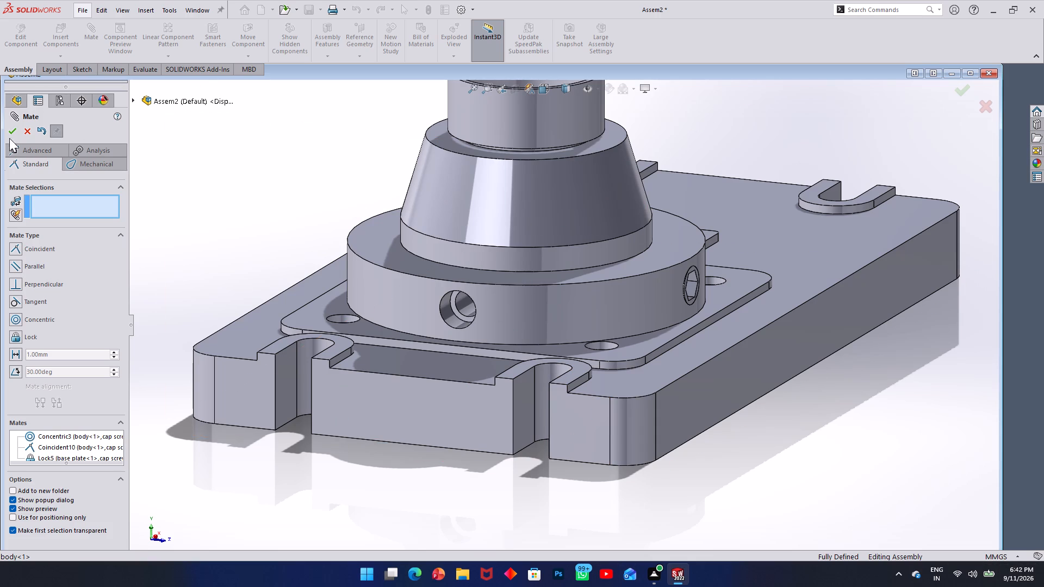
click(24, 132)
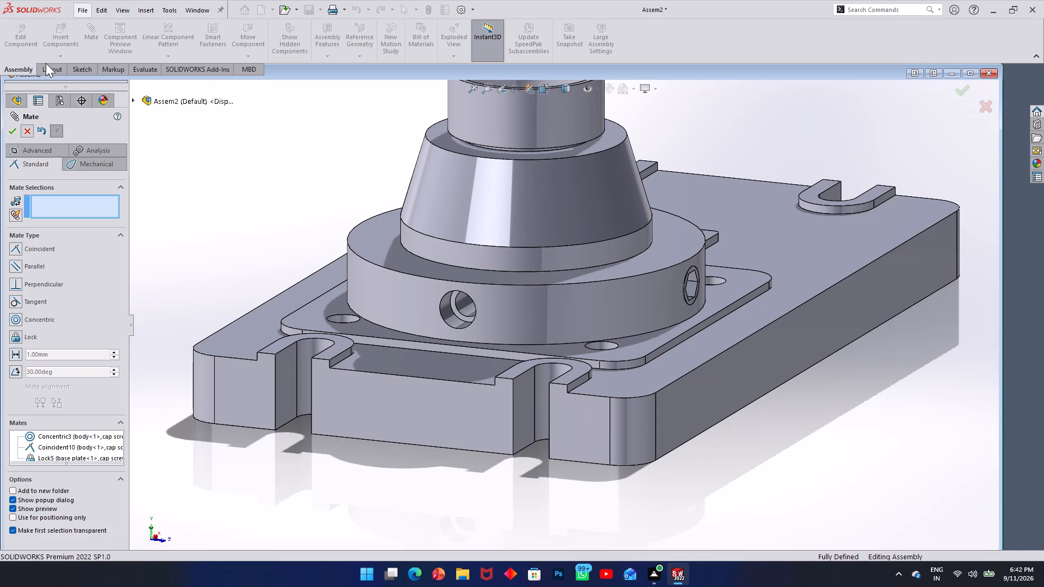
Insert a fourth cap screw, rotated 90° about Y, and place it before the empty side hole facing the base plate's slotted short edge.
click(61, 39)
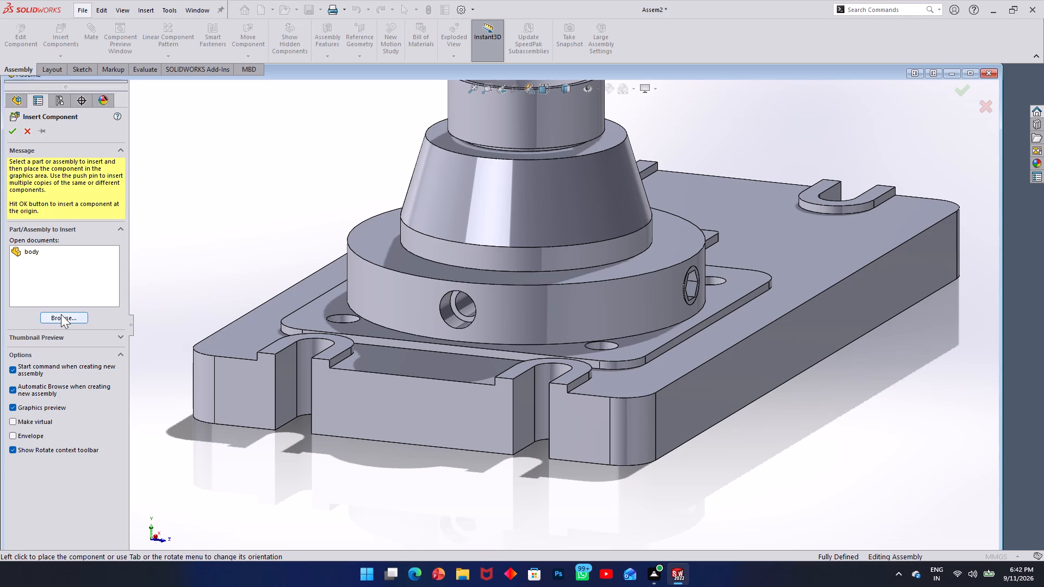
click(61, 314)
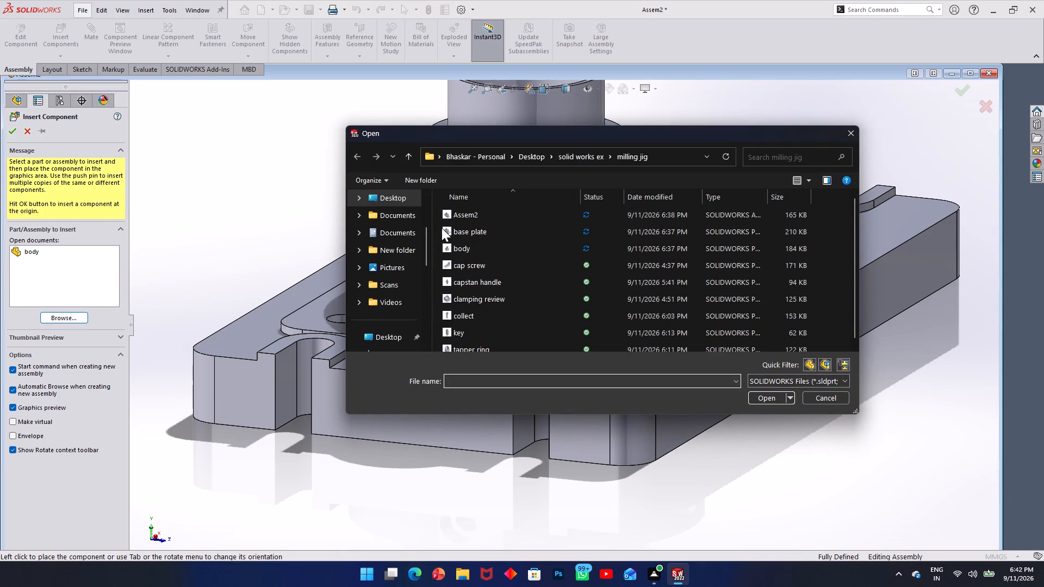
click(499, 268)
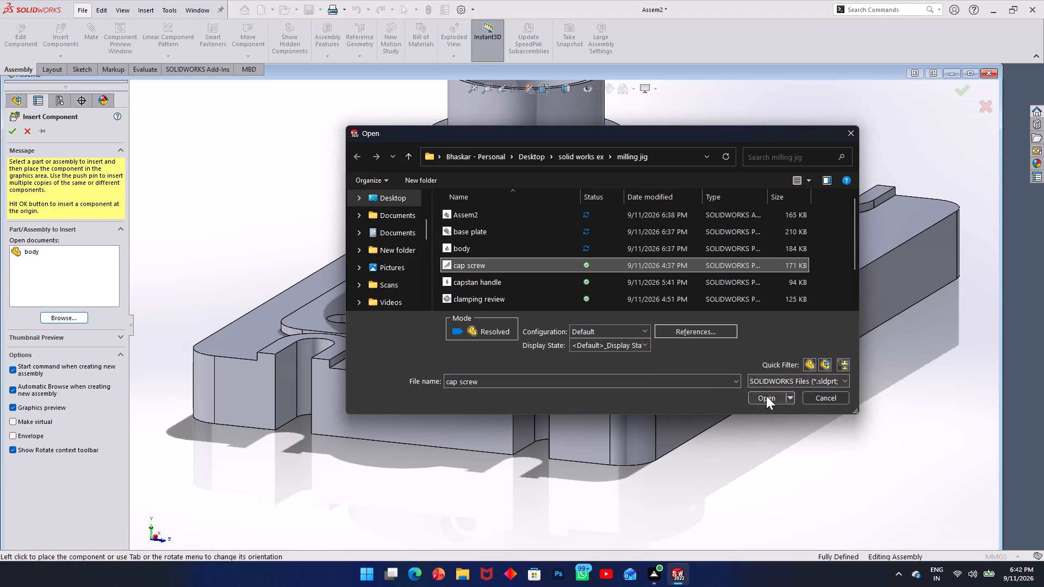
click(766, 396)
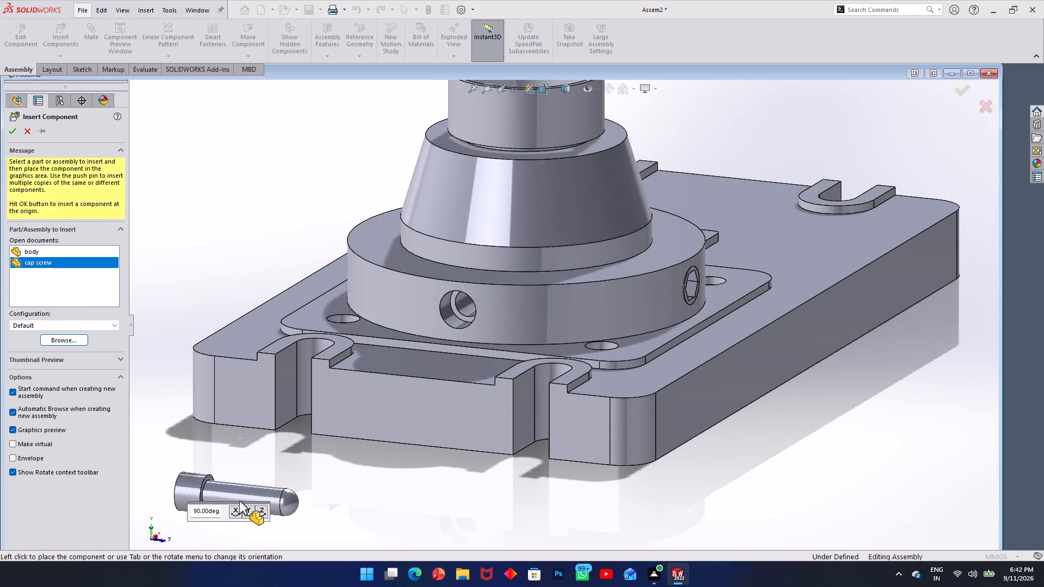
click(244, 510)
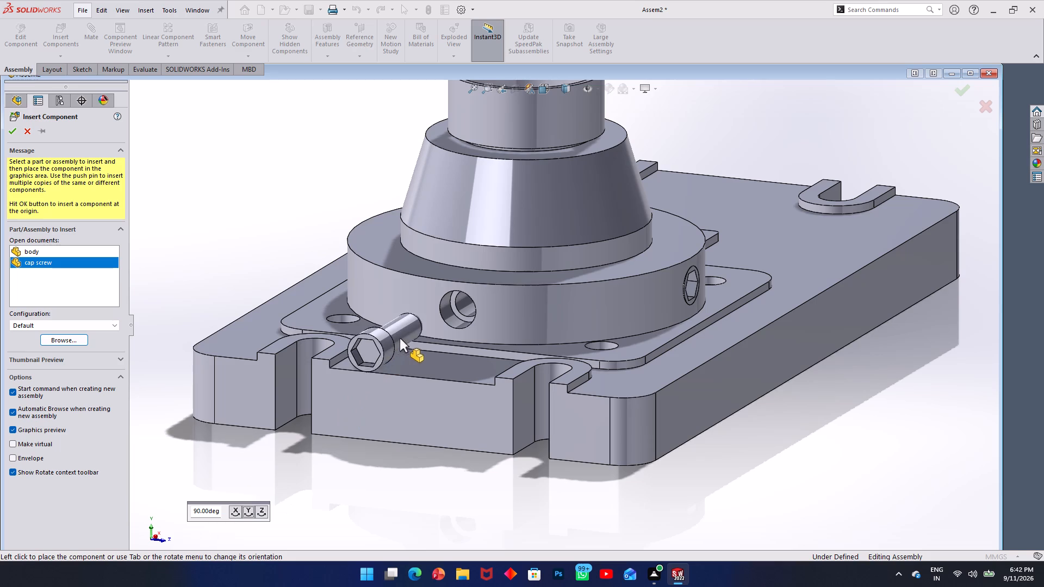
click(411, 334)
Add a concentric mate between the fourth cap screw's shank and the bore of the remaining empty side hole.
middle_drag(521, 265, 496, 272)
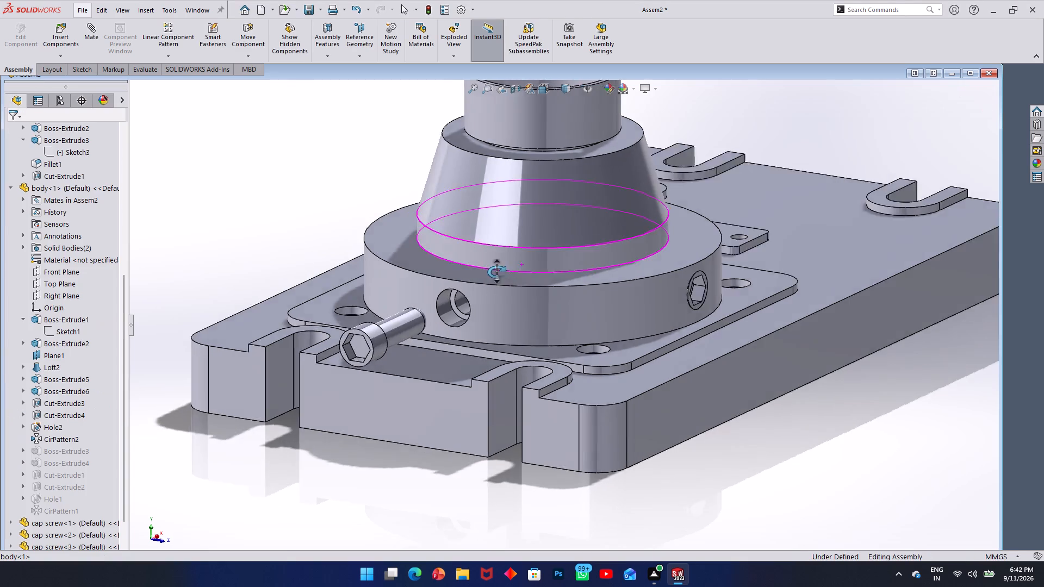
middle_drag(496, 272, 498, 247)
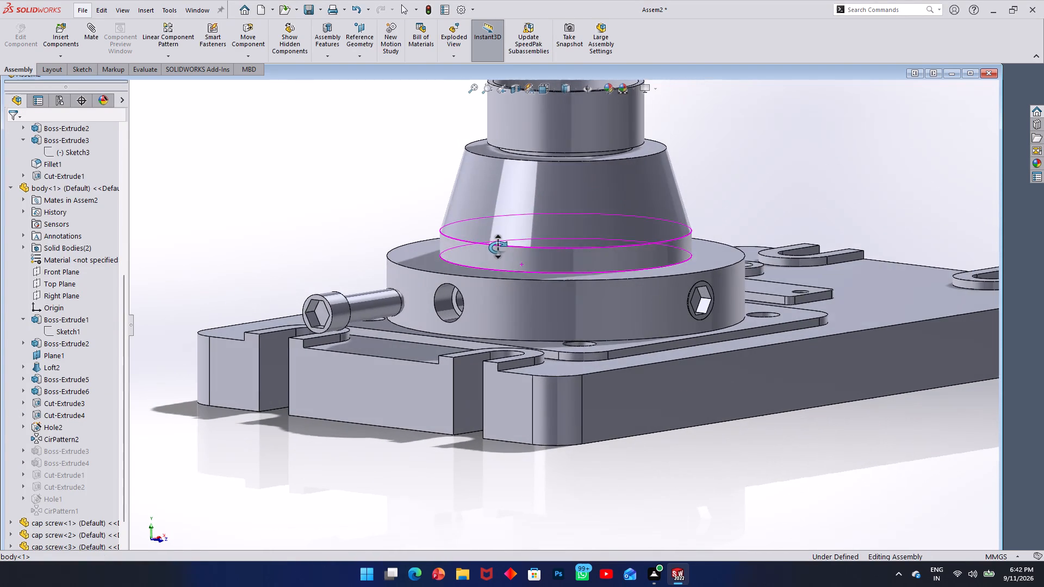
middle_drag(498, 247, 498, 247)
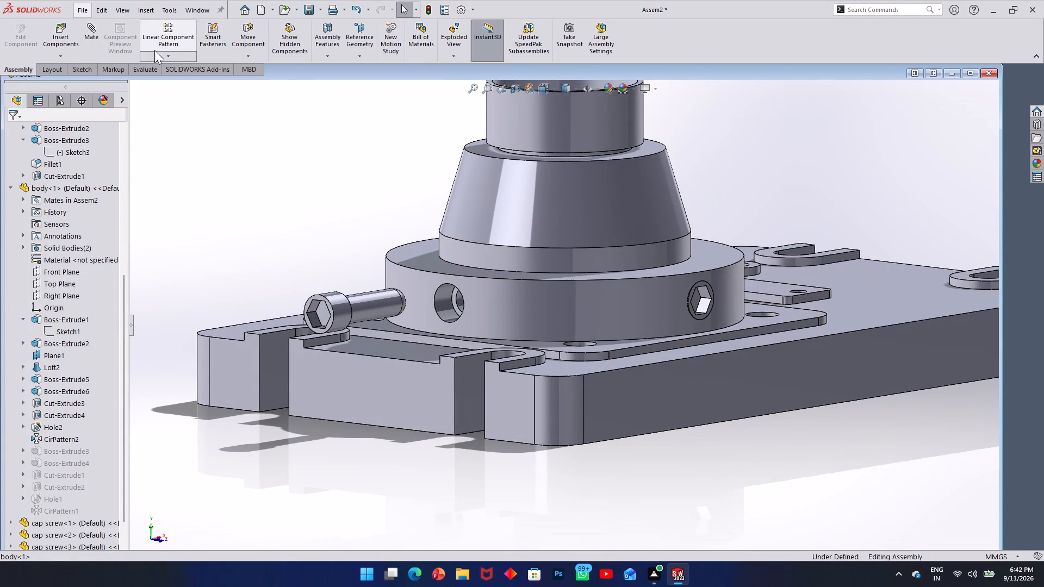
click(364, 308)
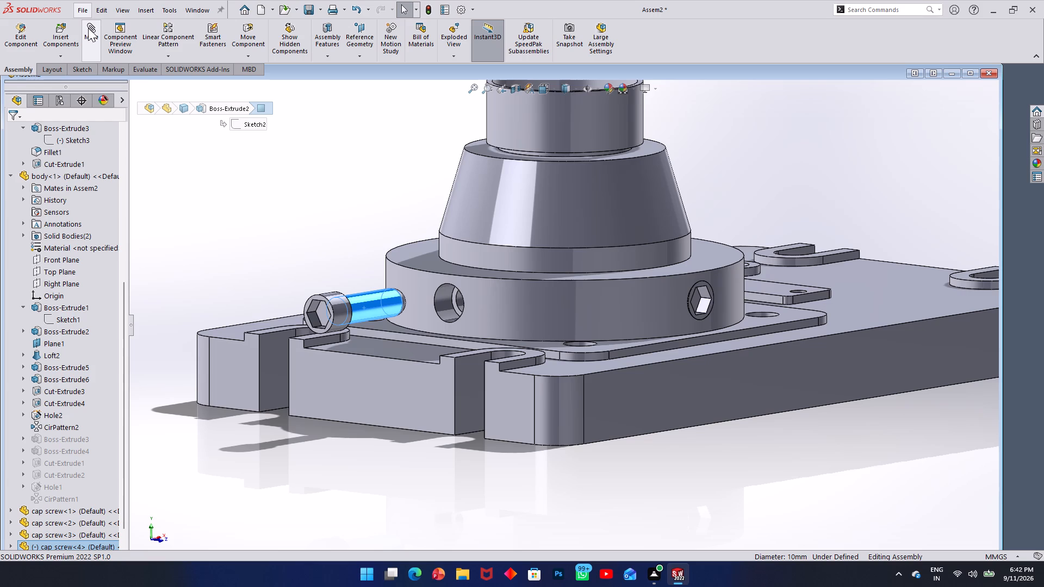
click(88, 28)
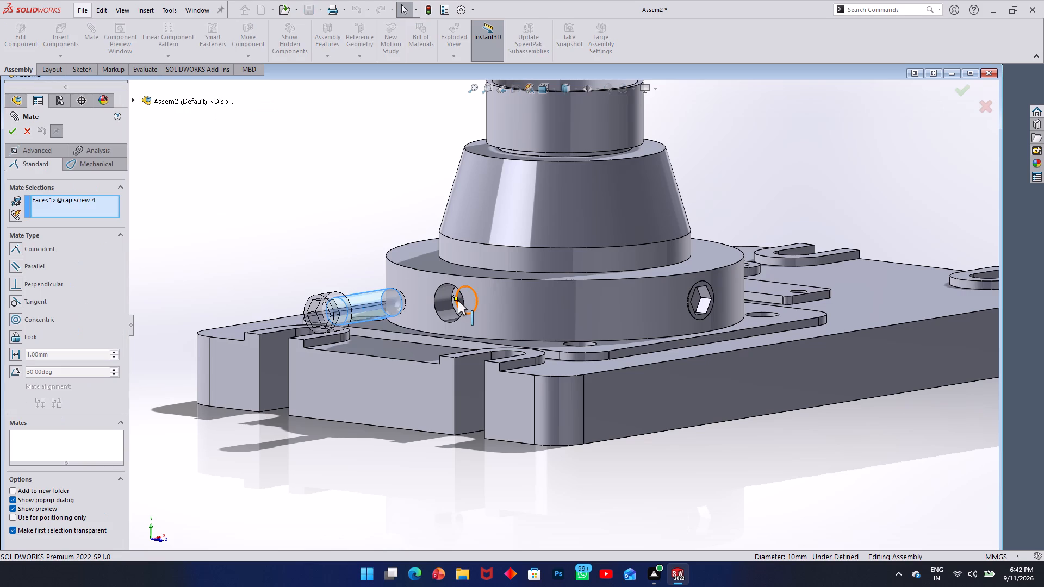
click(459, 299)
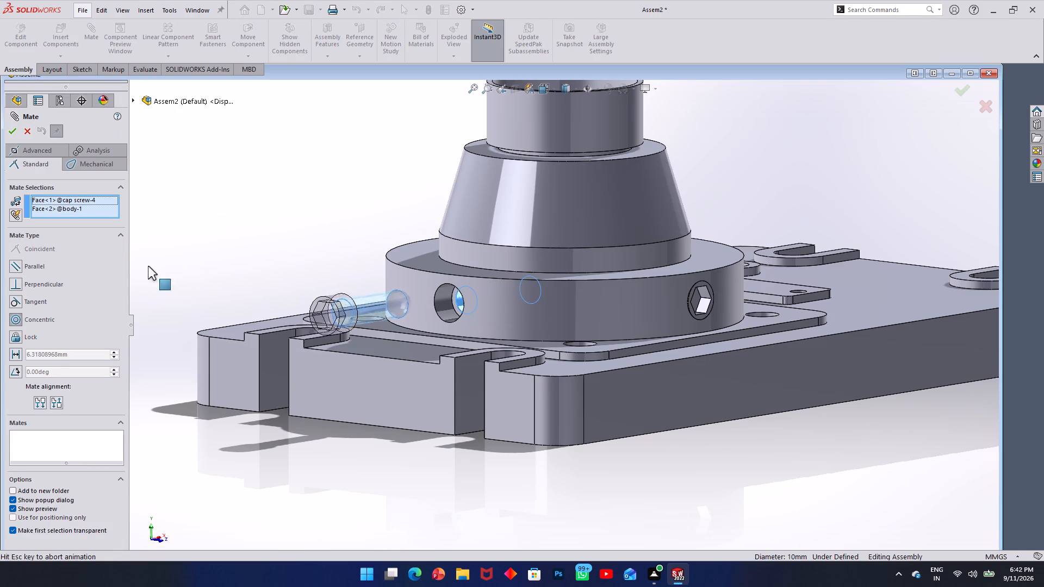
middle_drag(515, 288, 450, 293)
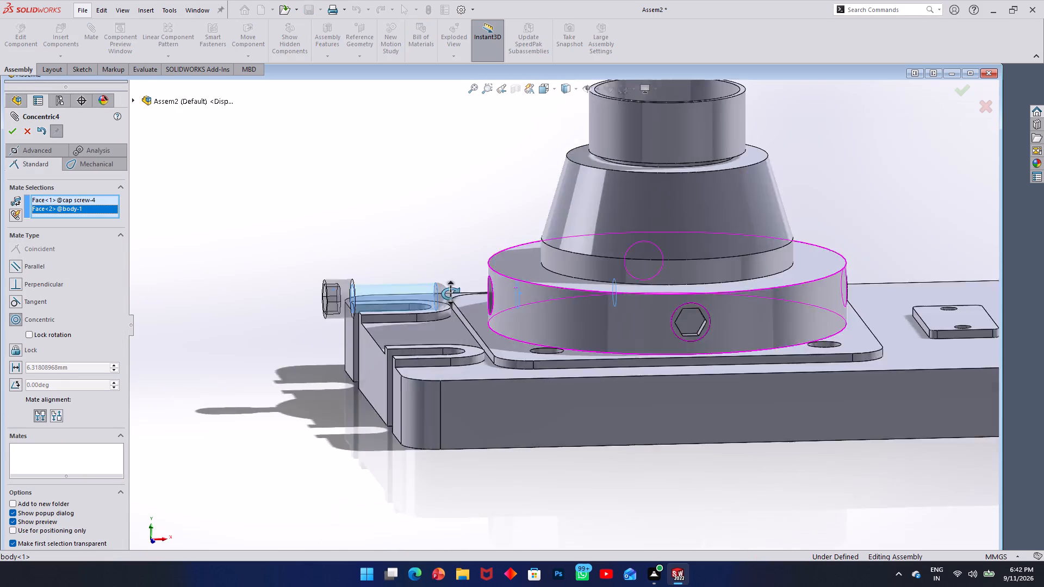
middle_drag(450, 293, 395, 308)
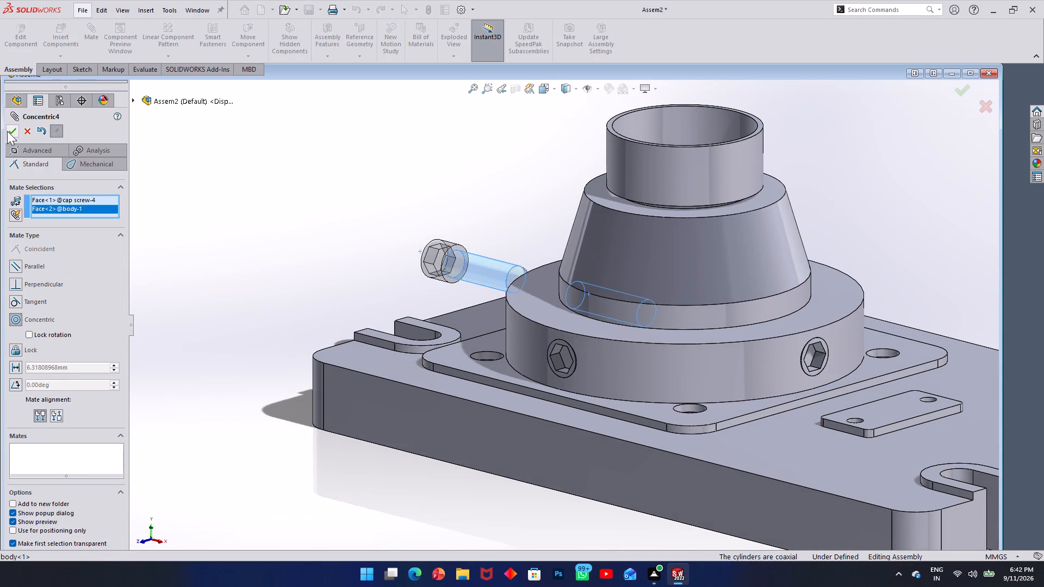
click(10, 132)
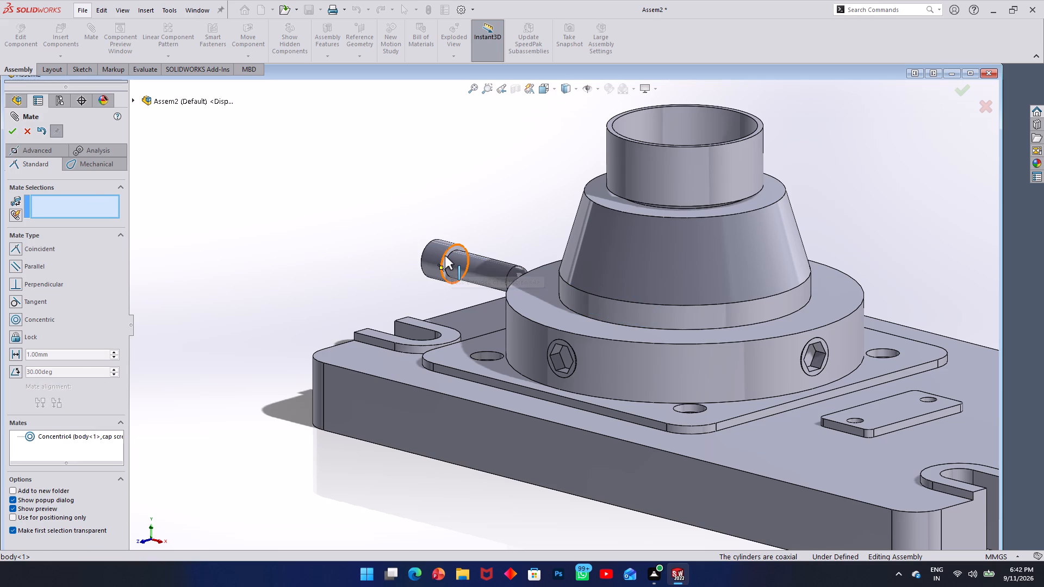
Add a coincident mate between the underside of the fourth cap screw's head and the shoulder inside its side hole.
click(445, 255)
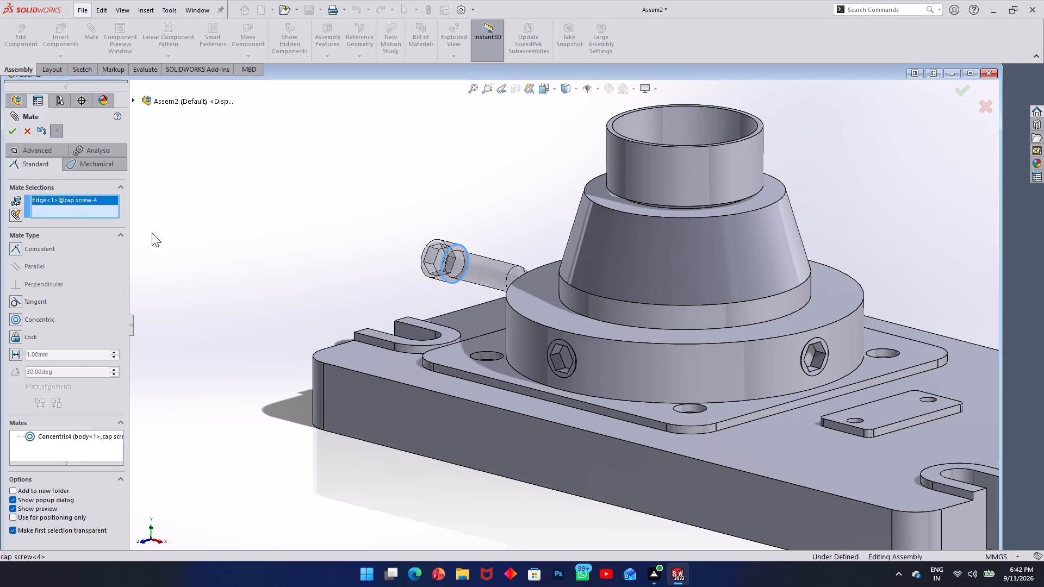
right_click(70, 199)
click(113, 211)
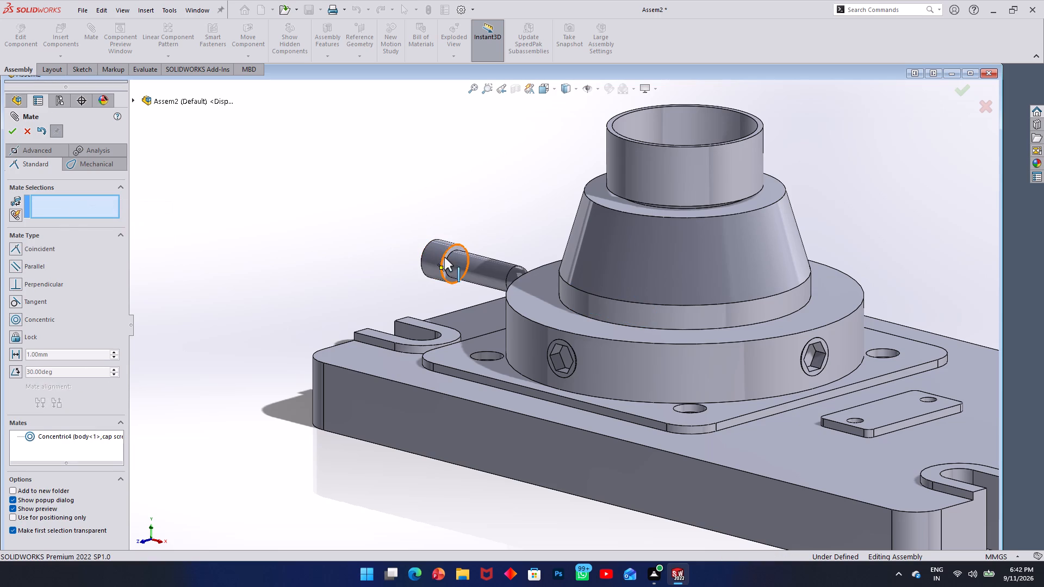
click(445, 274)
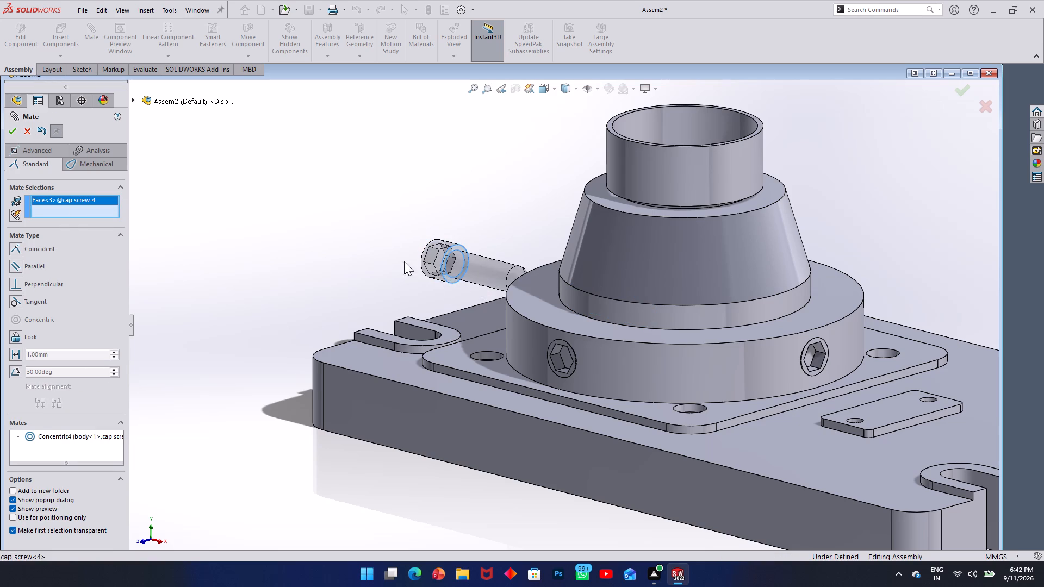
scroll(384, 250, up, 1)
middle_drag(384, 250, 565, 321)
scroll(410, 267, down, 2)
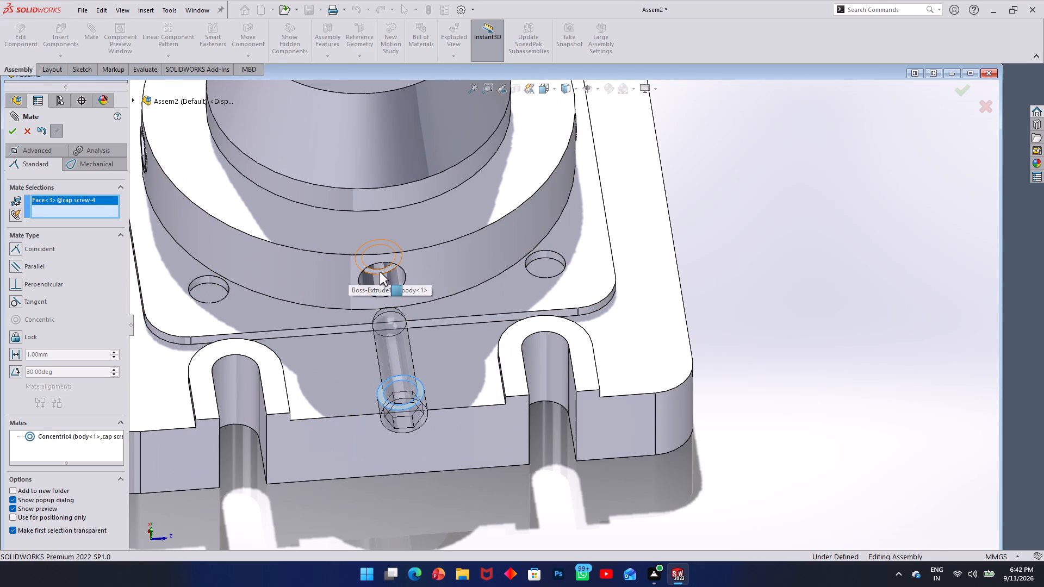
click(380, 272)
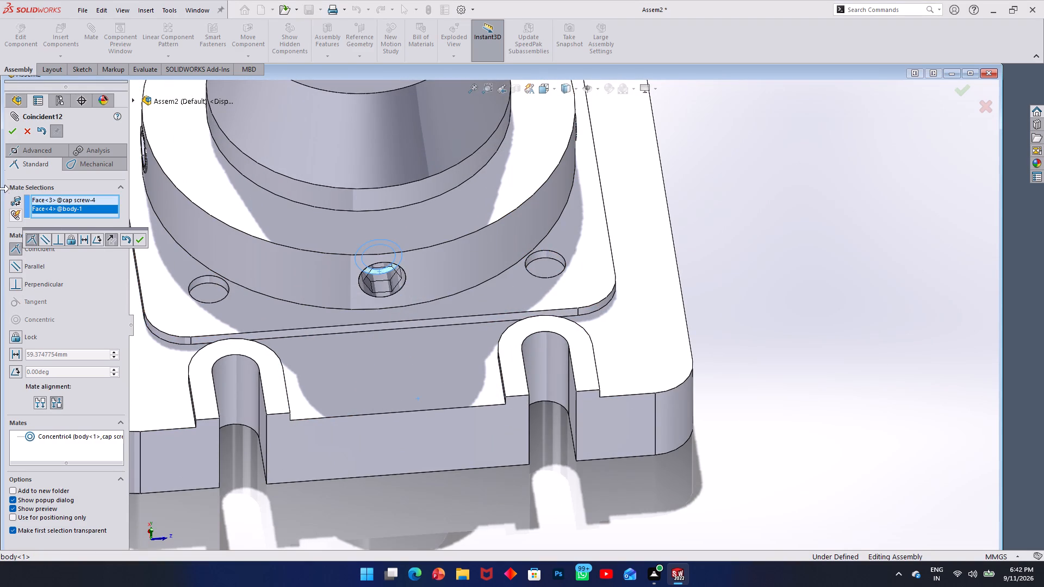
click(14, 130)
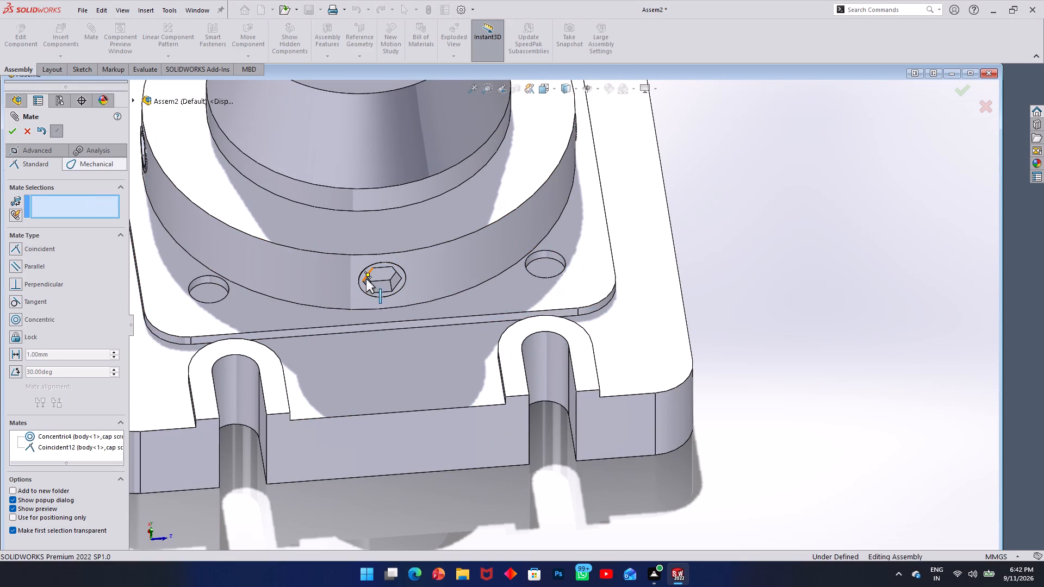
Add a lock mate between the lower flat of the fourth cap screw's hex socket and the raised pad's top face.
click(376, 286)
click(378, 315)
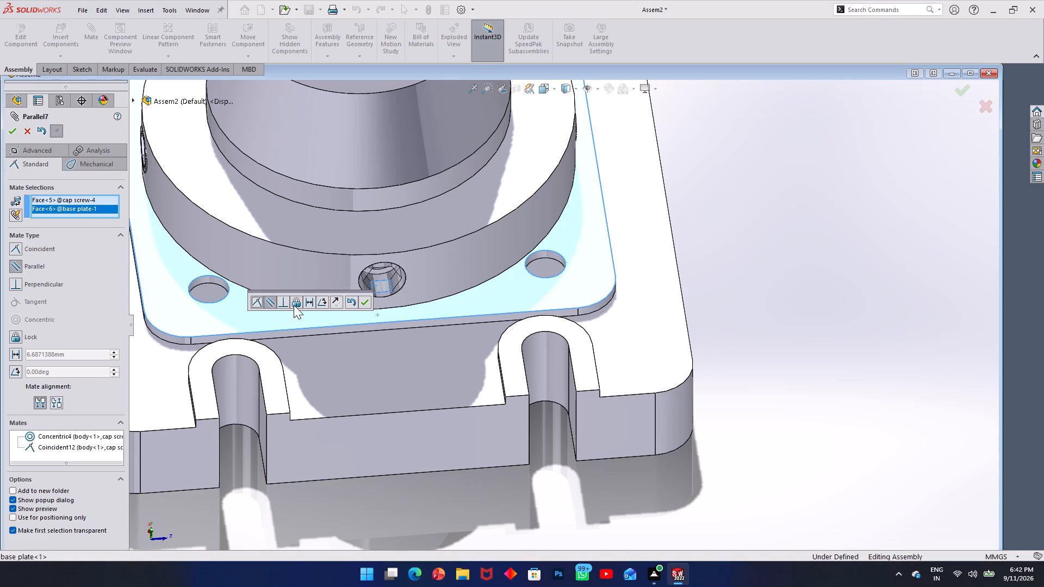
click(297, 304)
click(289, 303)
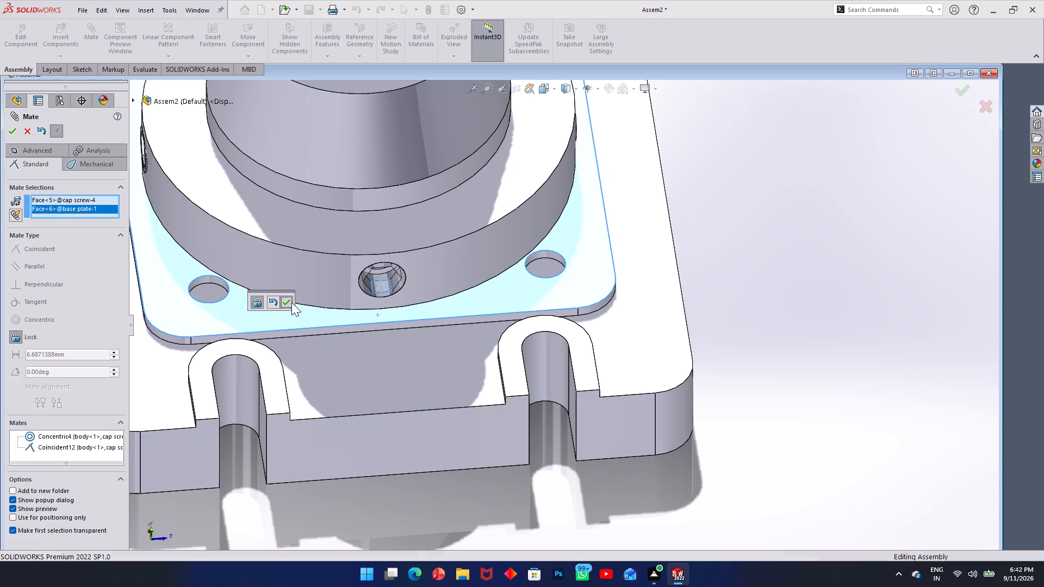
scroll(464, 270, up, 5)
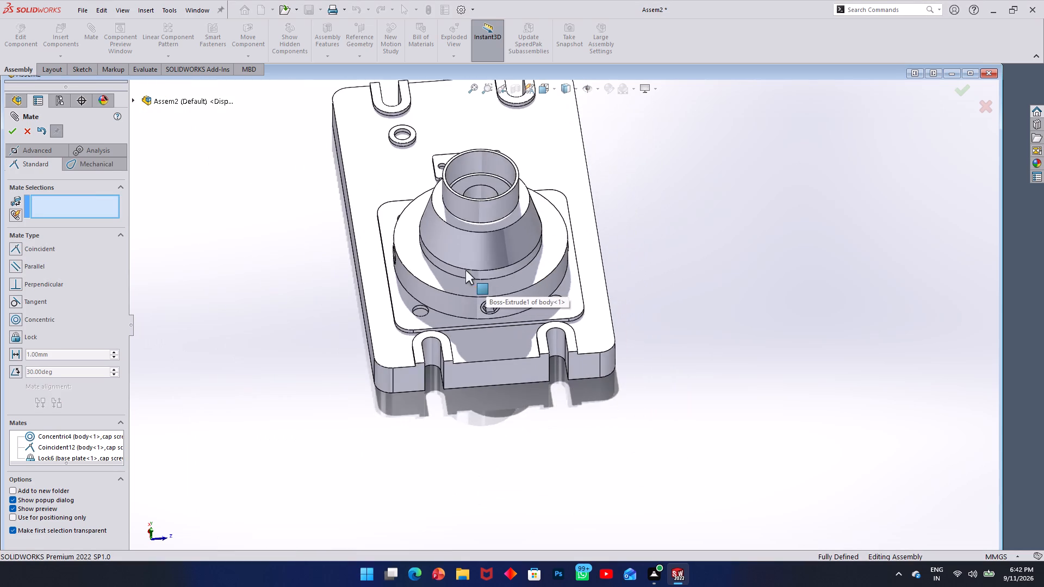
Examine the body, its bore and the fitted cap screws from several angles, and end the mating session.
scroll(515, 269, up, 1)
middle_drag(513, 272, 376, 336)
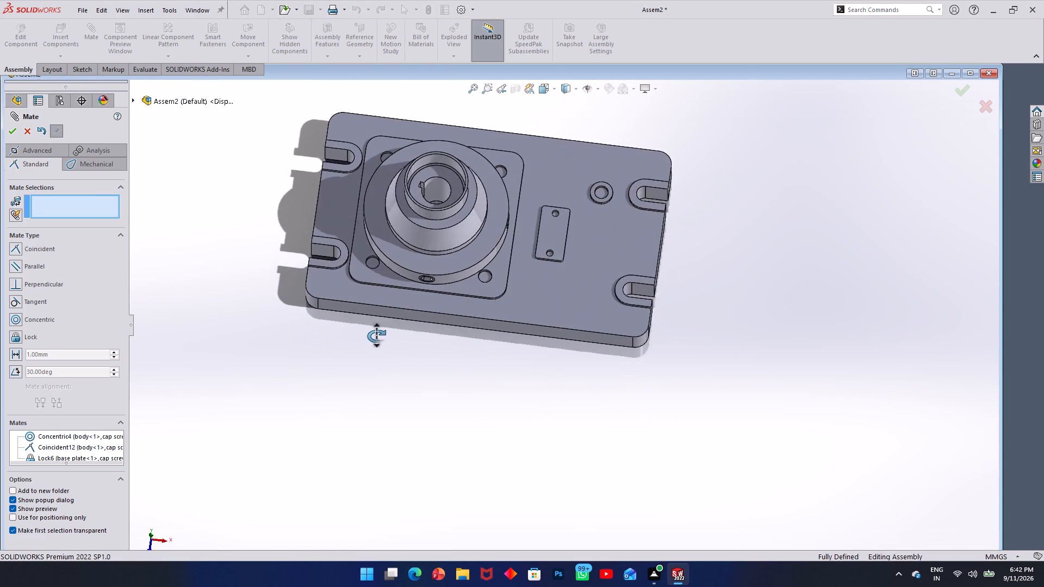
middle_drag(376, 336, 377, 213)
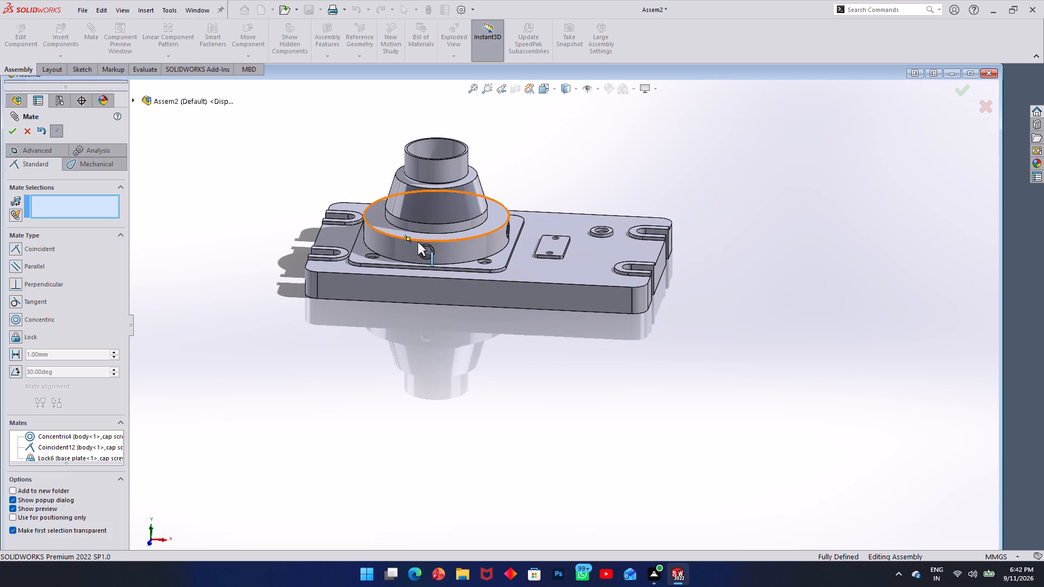
scroll(389, 355, down, 2)
scroll(349, 325, up, 2)
middle_drag(471, 242, 477, 289)
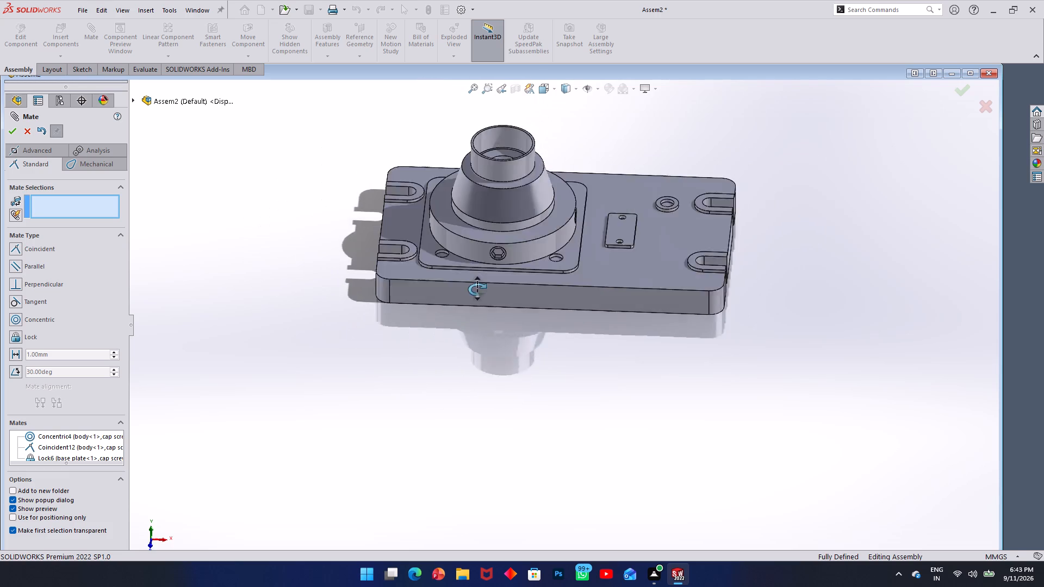
middle_drag(477, 289, 506, 428)
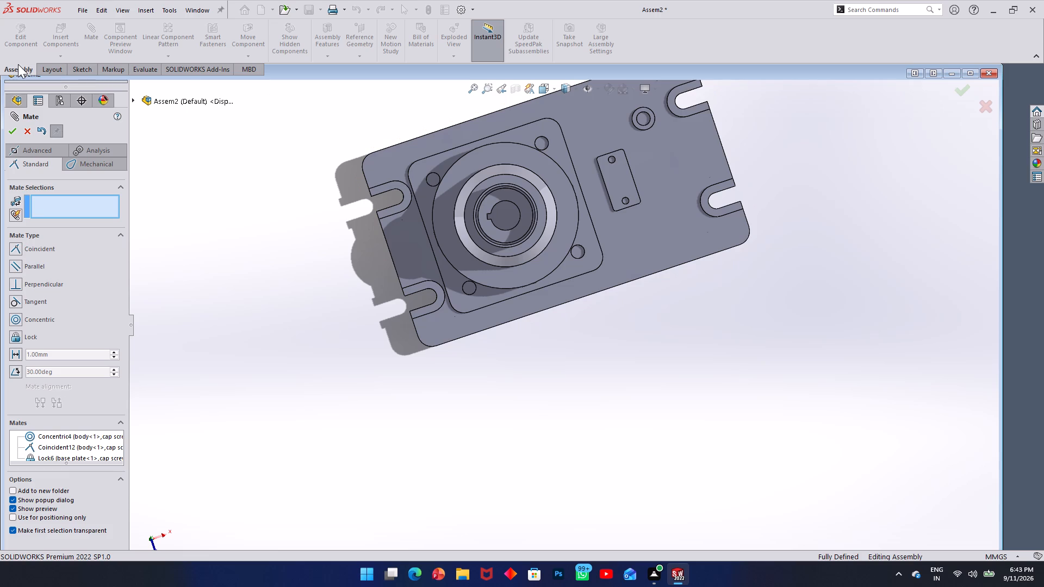
middle_drag(477, 205, 456, 68)
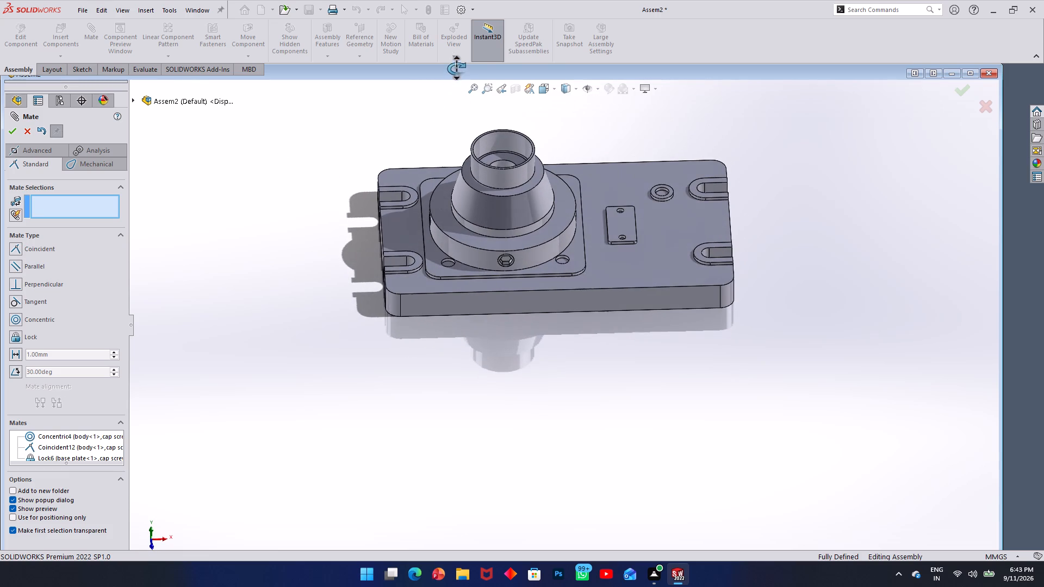
middle_drag(456, 68, 457, 68)
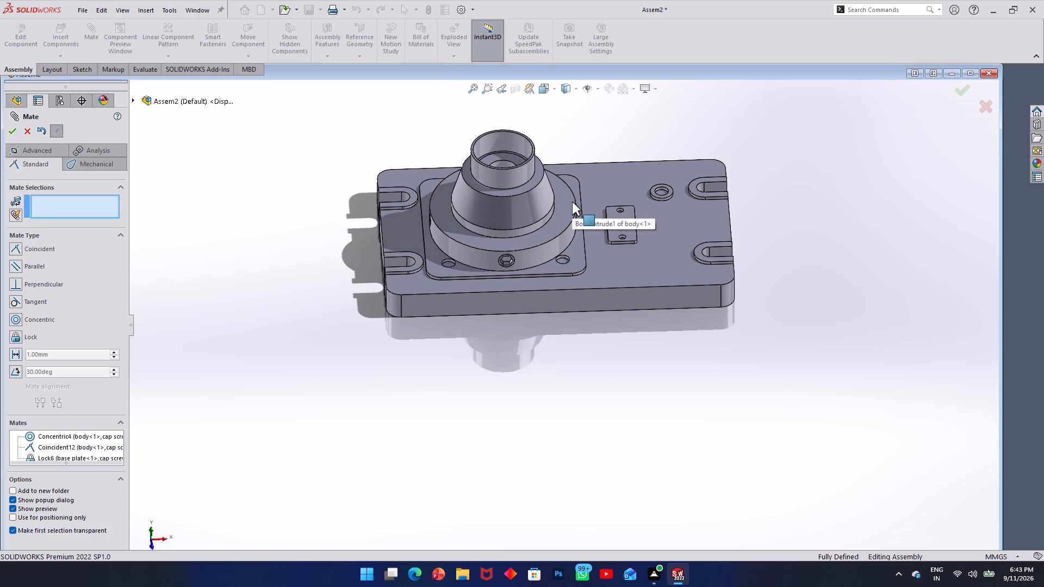
middle_drag(483, 172, 500, 282)
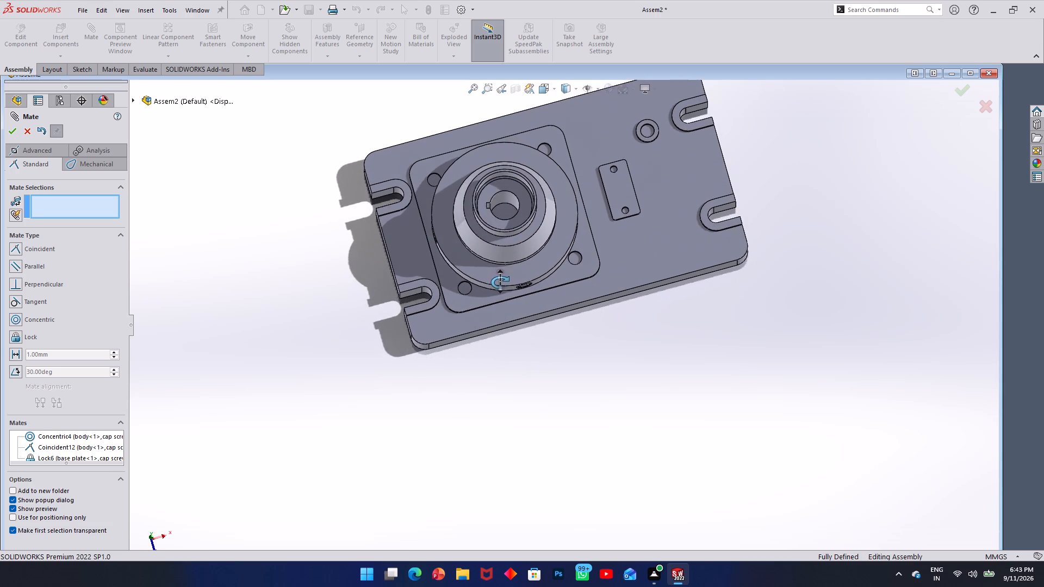
middle_drag(500, 282, 499, 283)
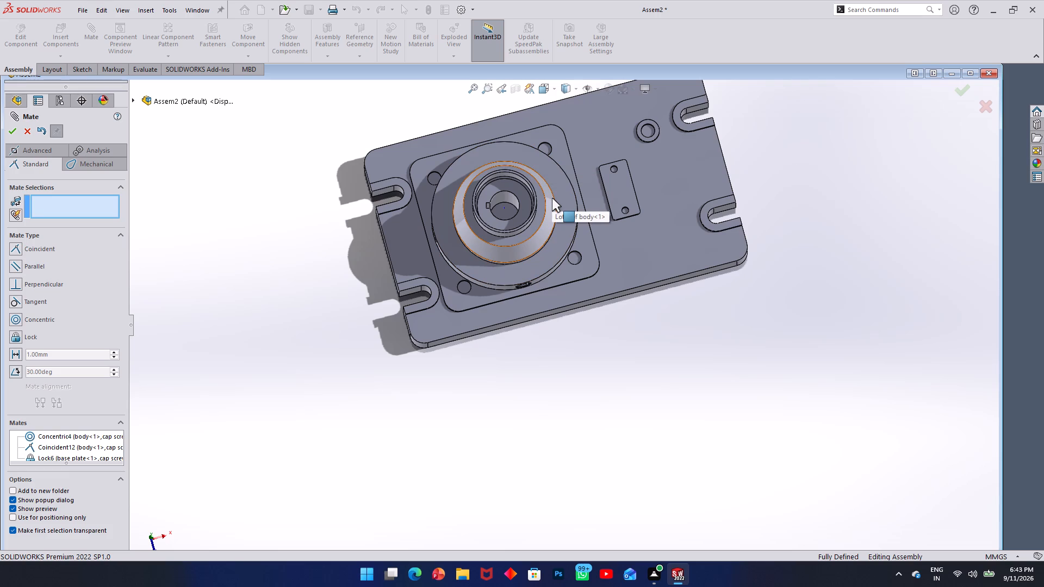
middle_drag(571, 232, 560, 210)
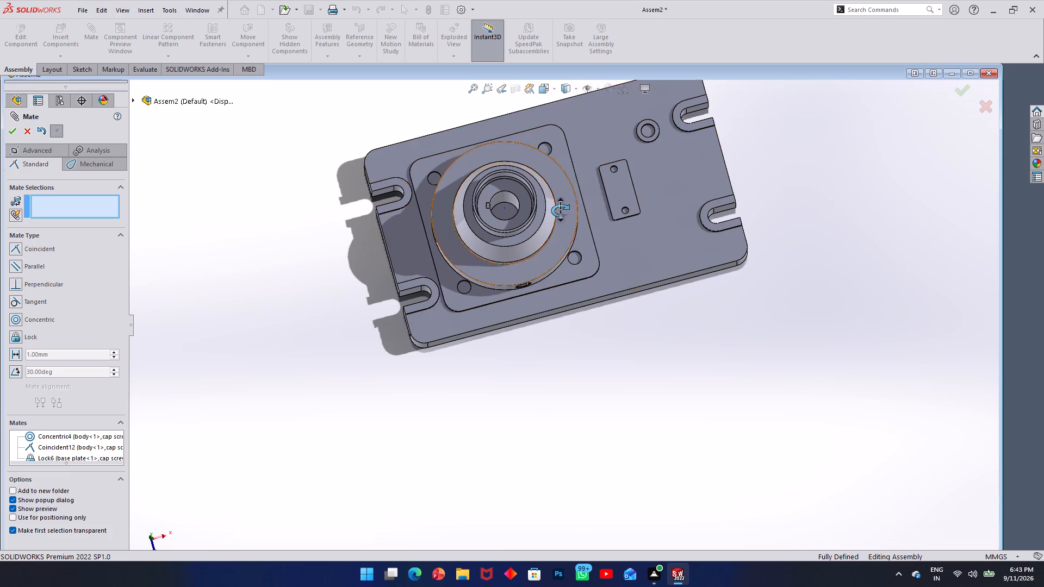
middle_drag(560, 210, 569, 189)
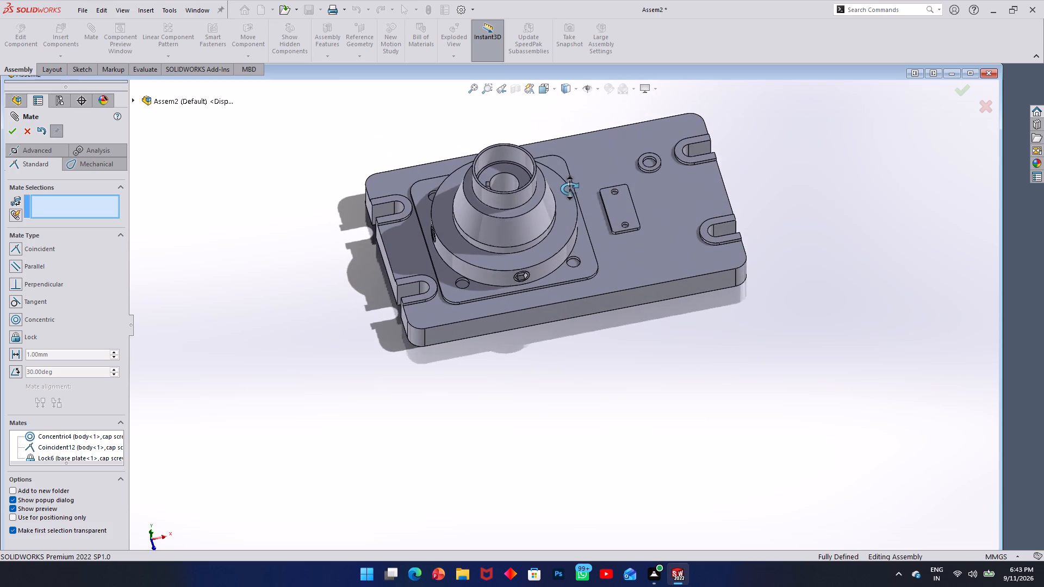
middle_drag(569, 189, 569, 174)
middle_drag(551, 201, 542, 167)
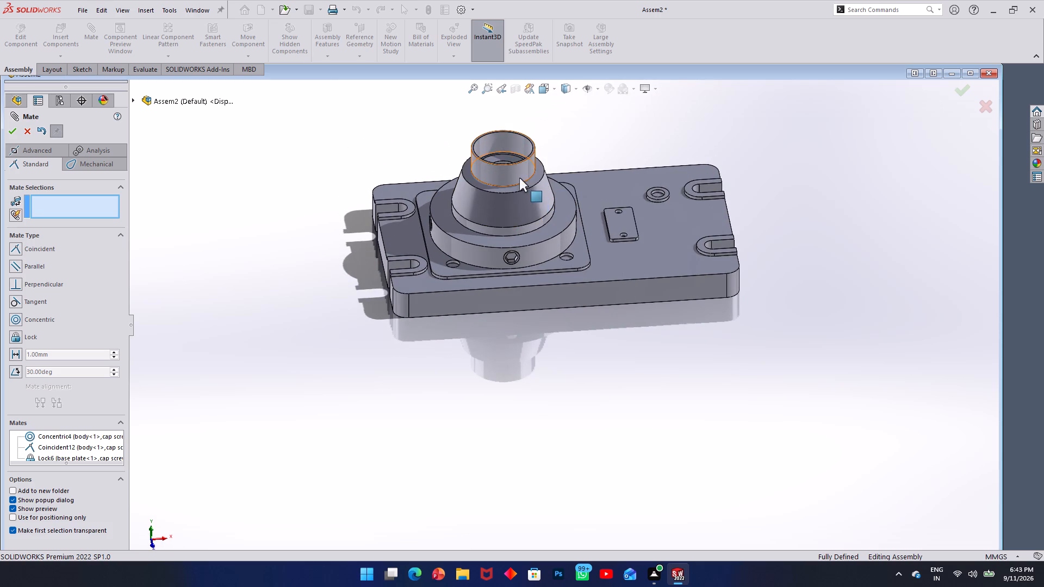
middle_drag(519, 178, 531, 238)
click(28, 128)
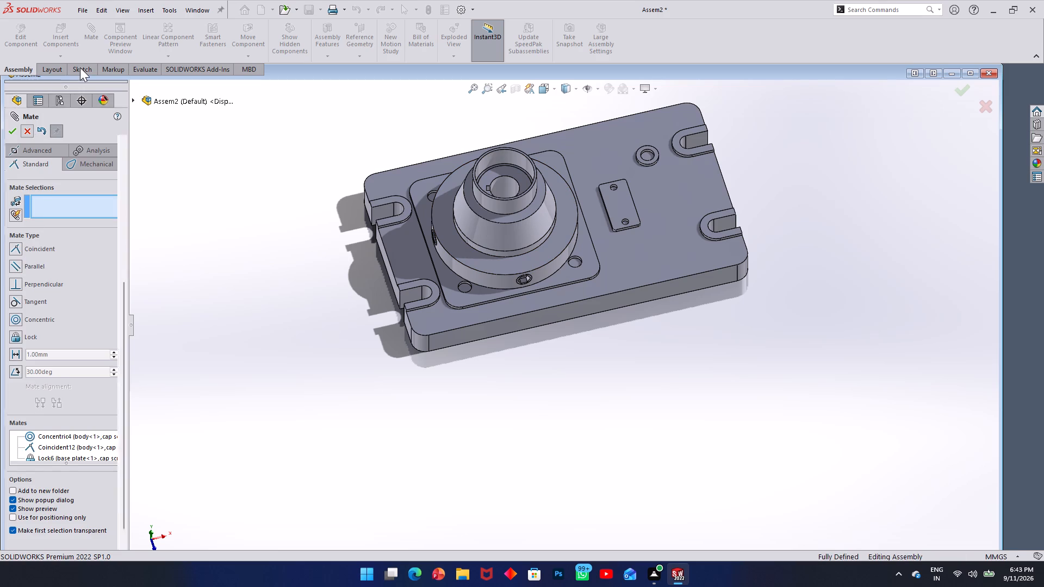
Insert the collect part from the milling jig folder and place it upright beside the base plate's long edge.
click(59, 41)
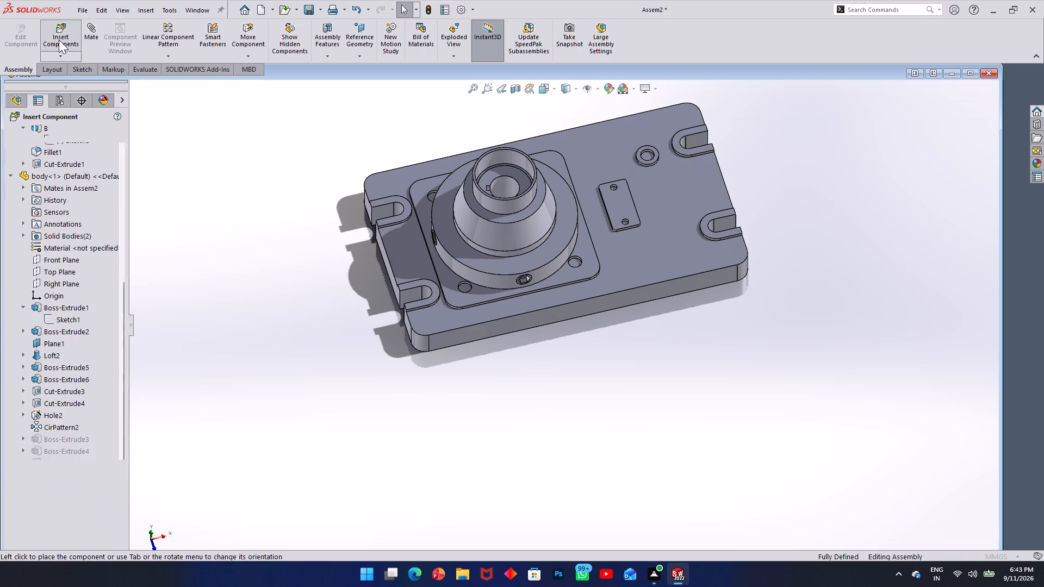
click(74, 318)
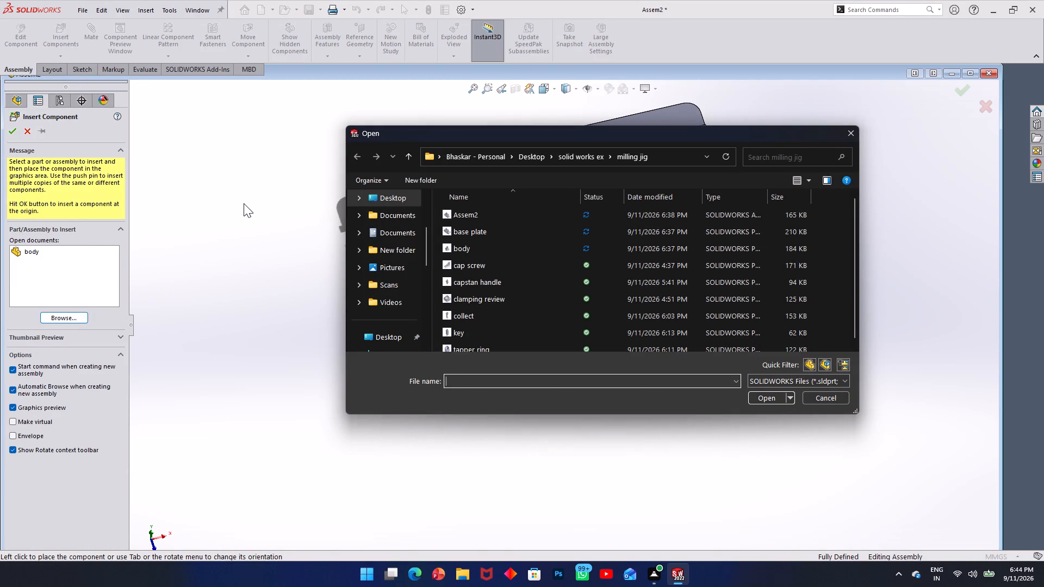
scroll(476, 304, down, 3)
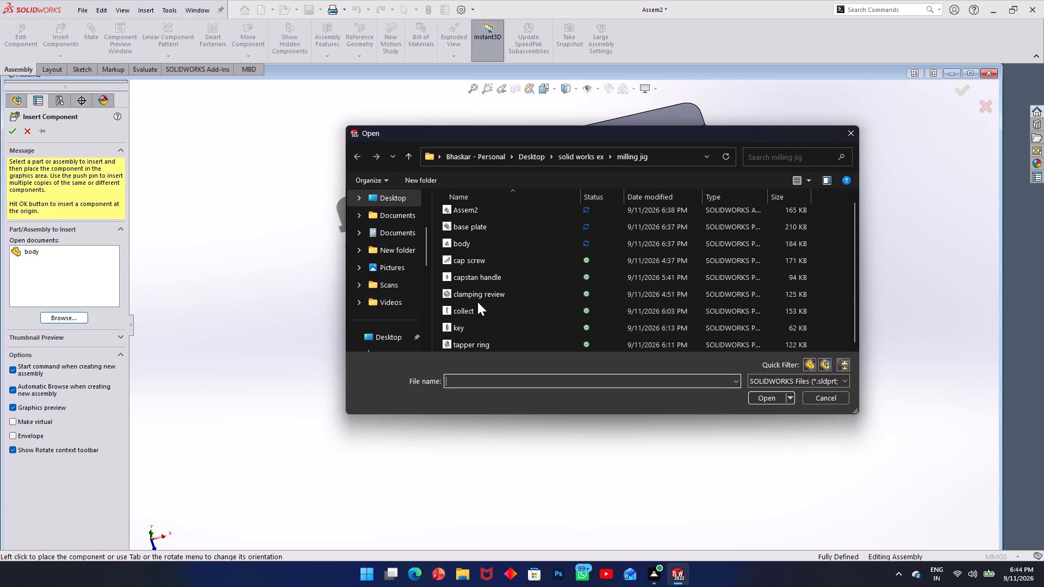
scroll(480, 215, up, 2)
scroll(483, 274, down, 3)
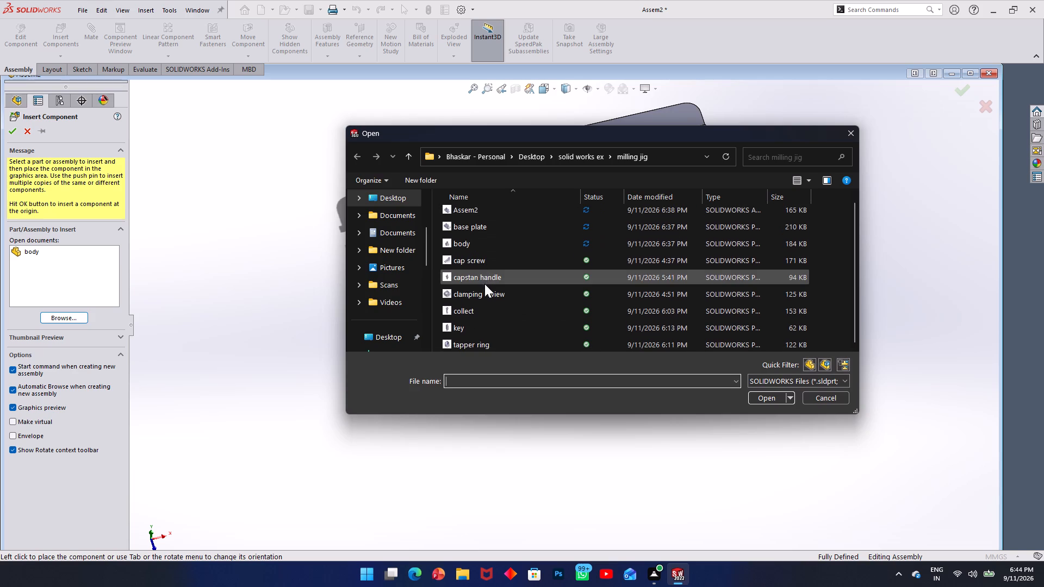
scroll(484, 284, down, 2)
click(487, 312)
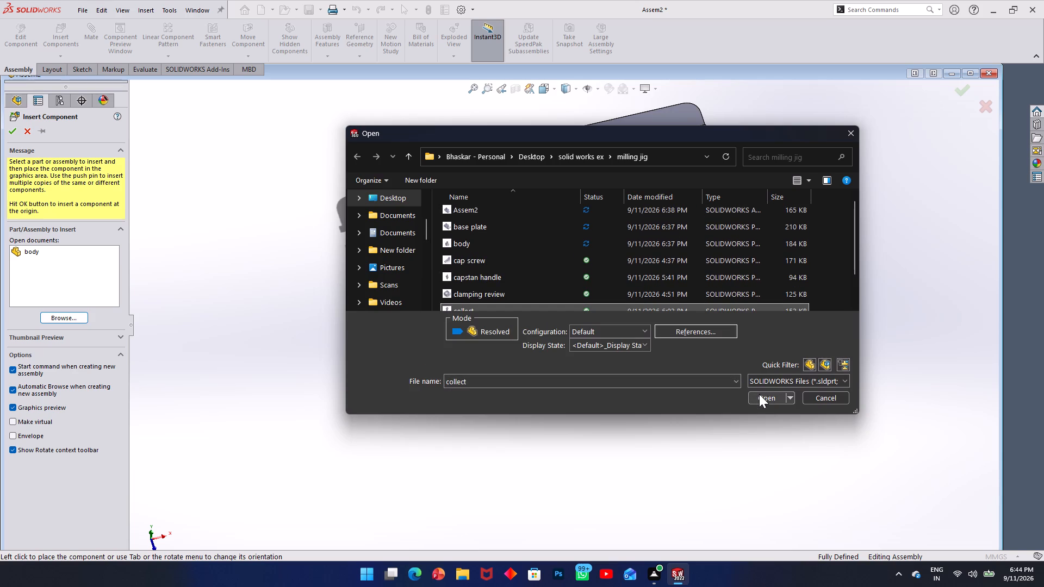
click(760, 395)
click(569, 371)
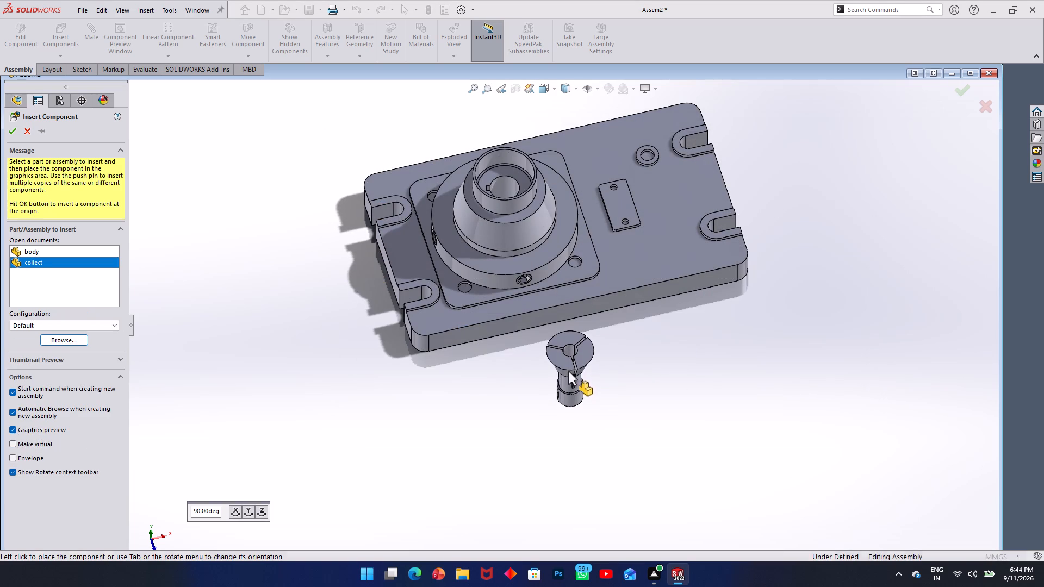
middle_drag(503, 320, 482, 239)
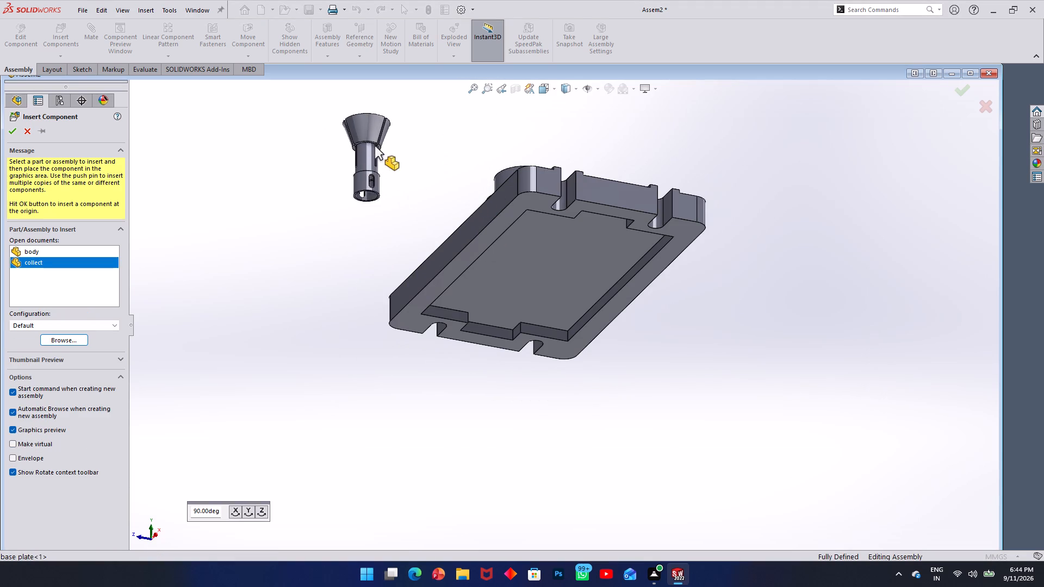
click(378, 134)
Choose the key part from the milling jig folder for insertion and rotate it in 90-degree increments until it lies horizontally.
middle_drag(476, 204, 532, 305)
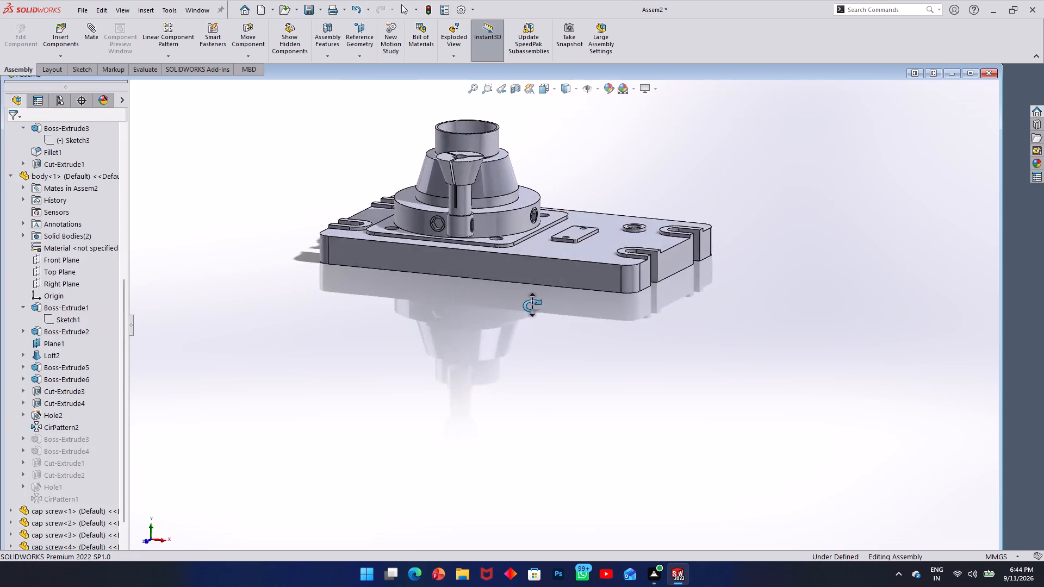
middle_drag(532, 305, 593, 335)
scroll(569, 334, up, 1)
scroll(590, 262, down, 4)
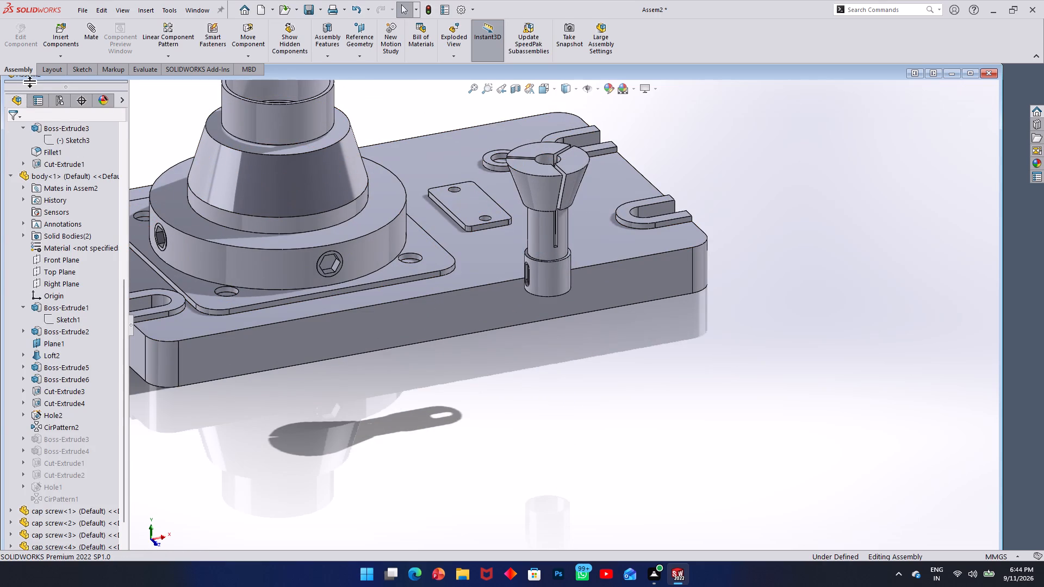
click(64, 45)
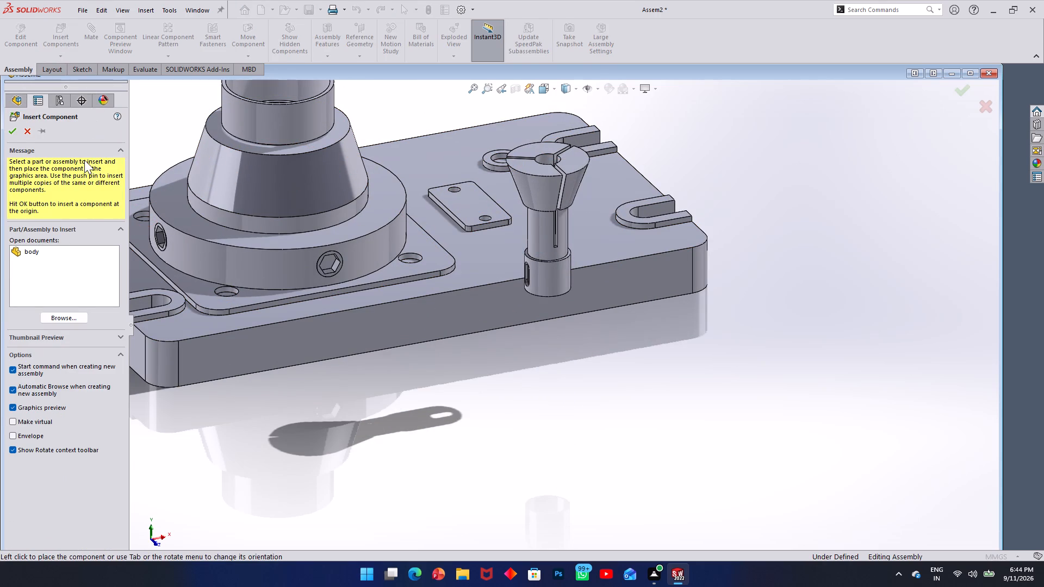
click(66, 314)
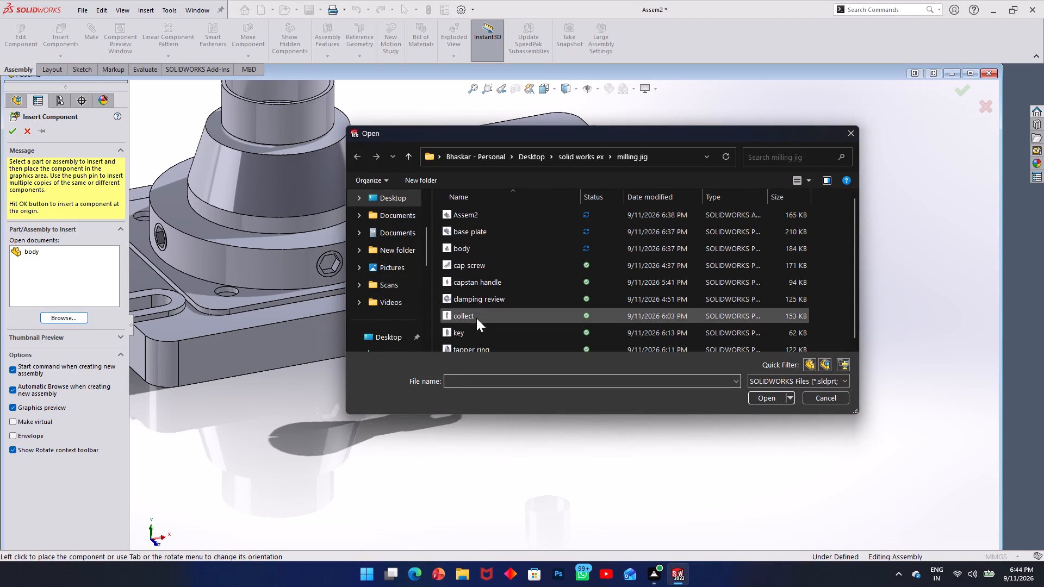
scroll(475, 326, down, 5)
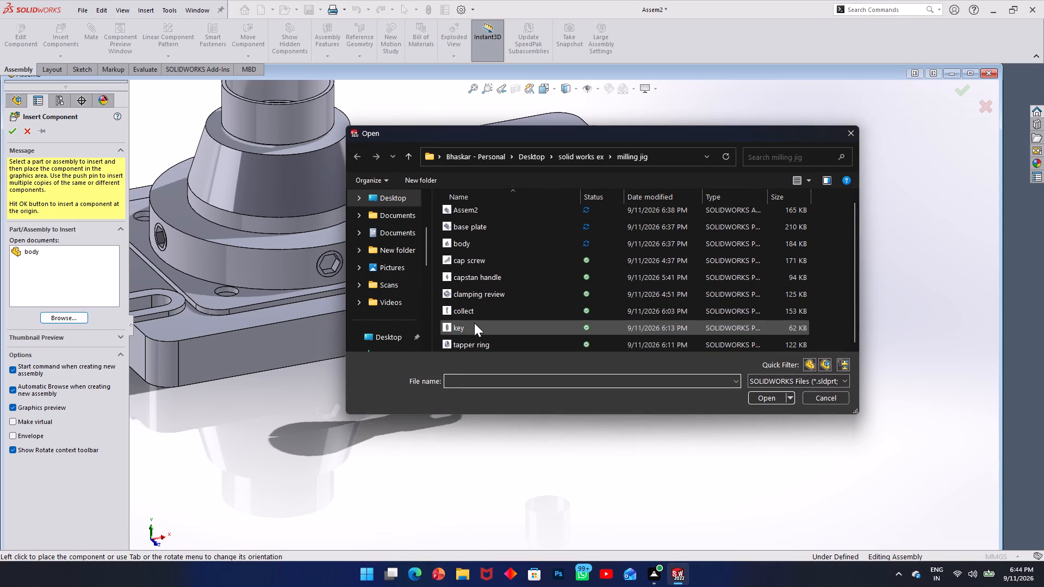
click(474, 324)
click(761, 399)
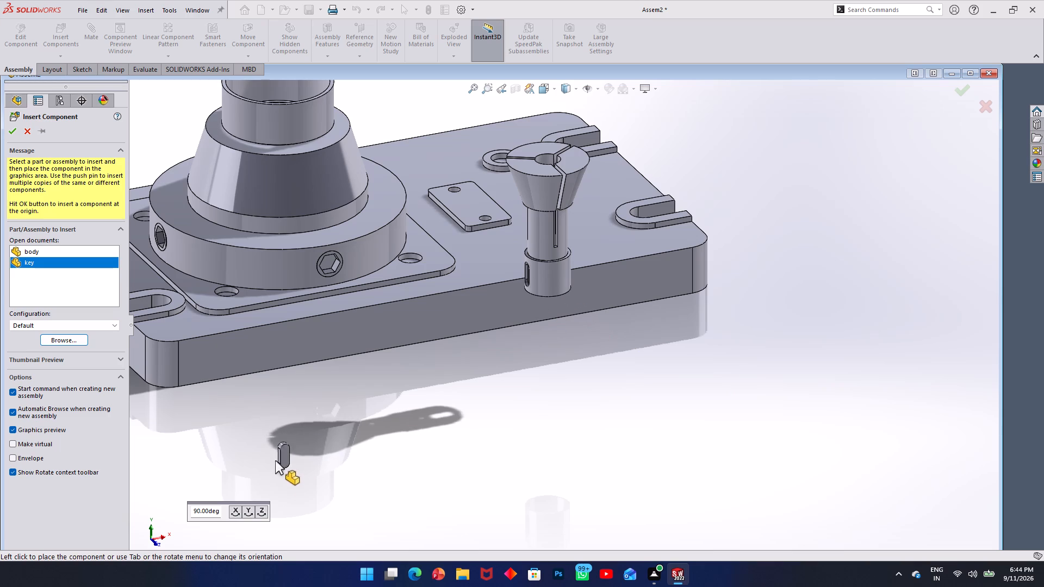
click(247, 505)
click(247, 505)
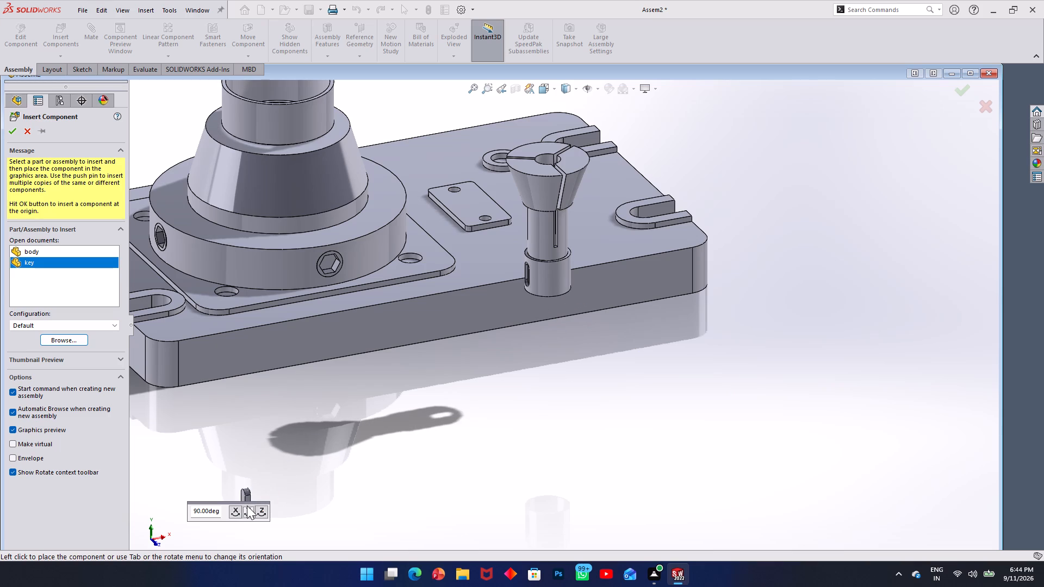
click(234, 509)
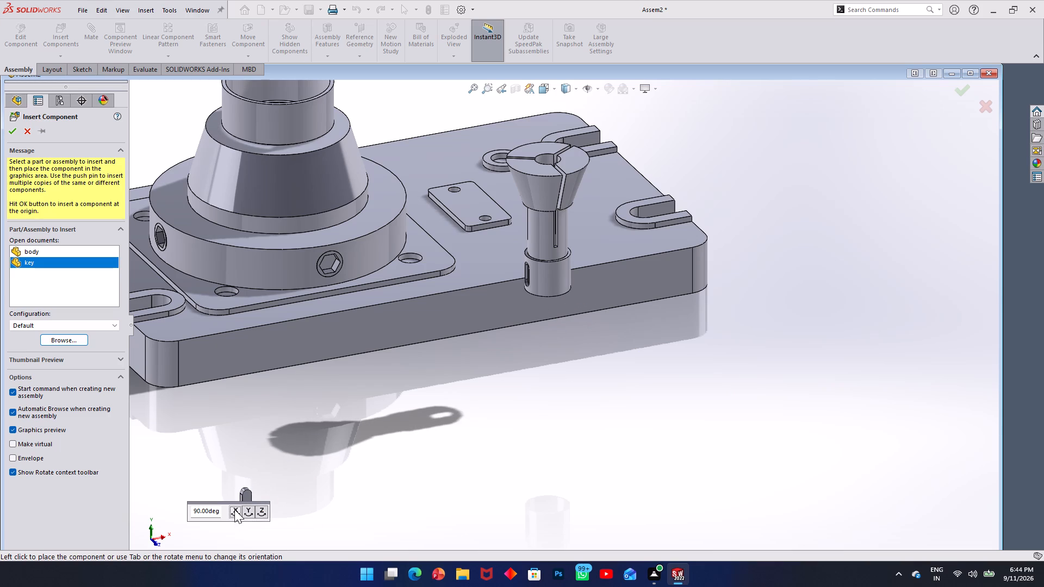
click(234, 509)
click(268, 514)
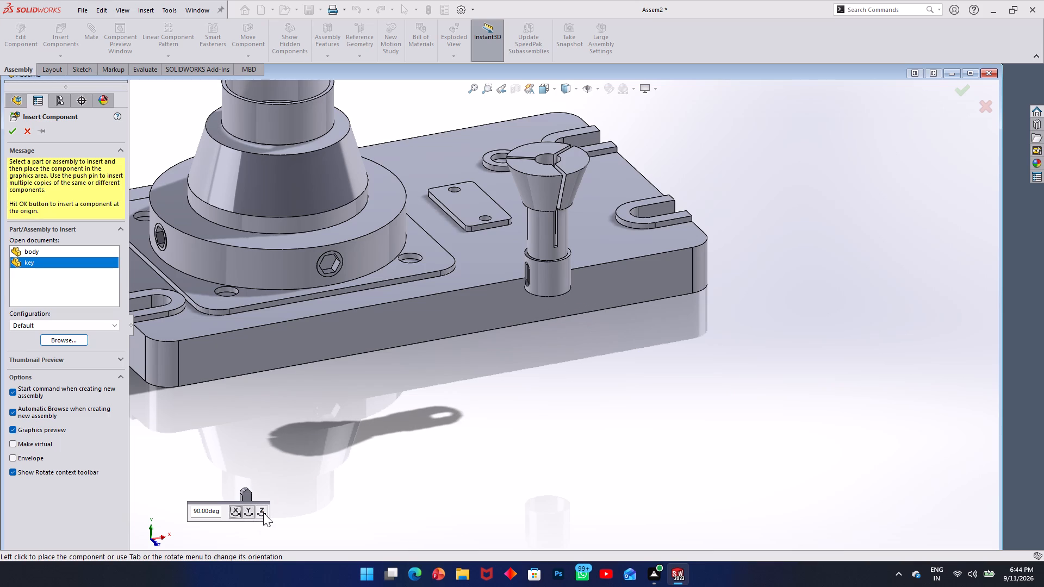
click(263, 513)
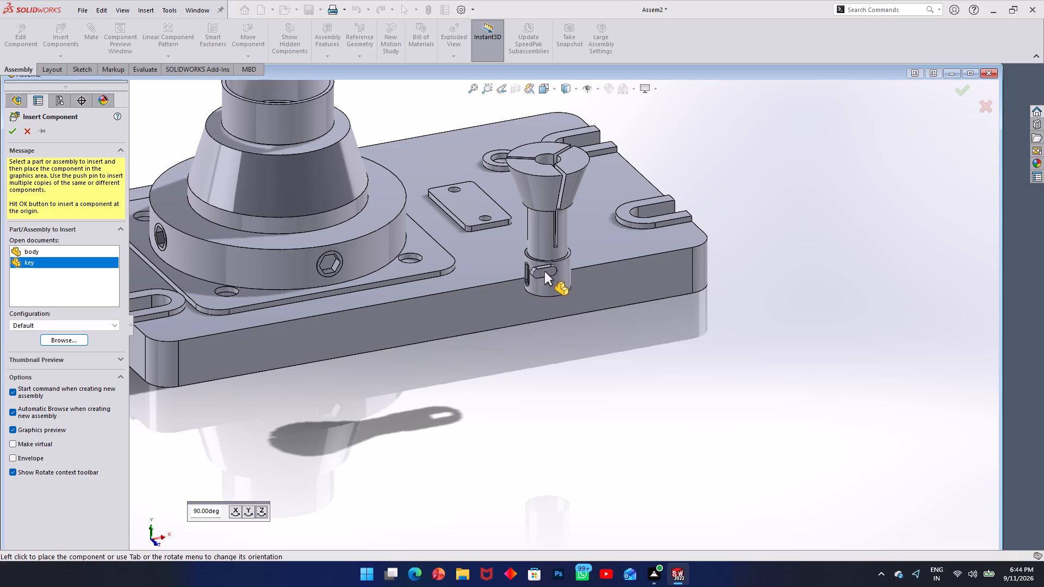
Place the key in the open space in front of the base plate's long edge, near the body.
middle_drag(334, 148, 334, 196)
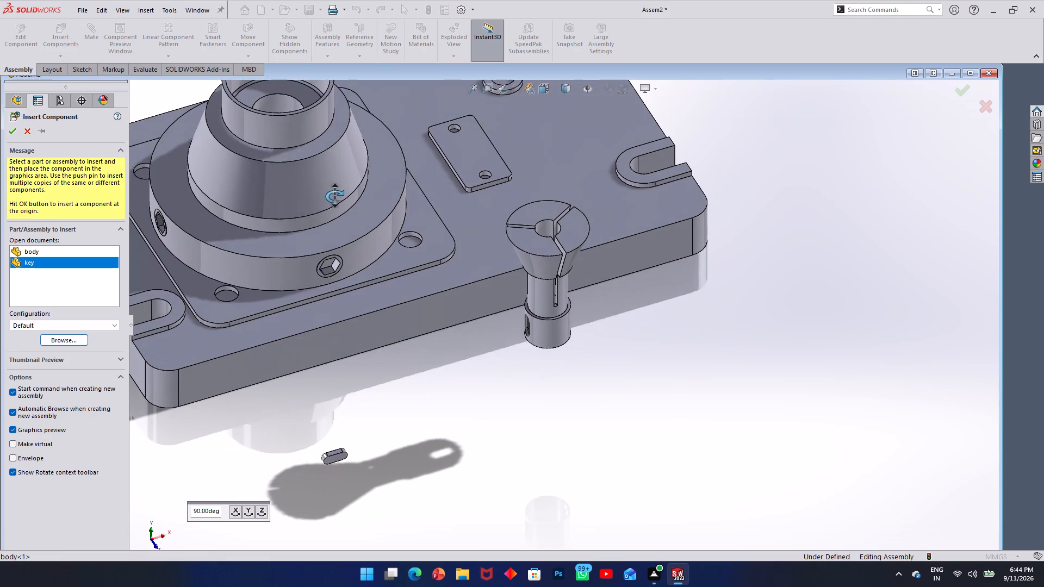
middle_drag(334, 196, 334, 197)
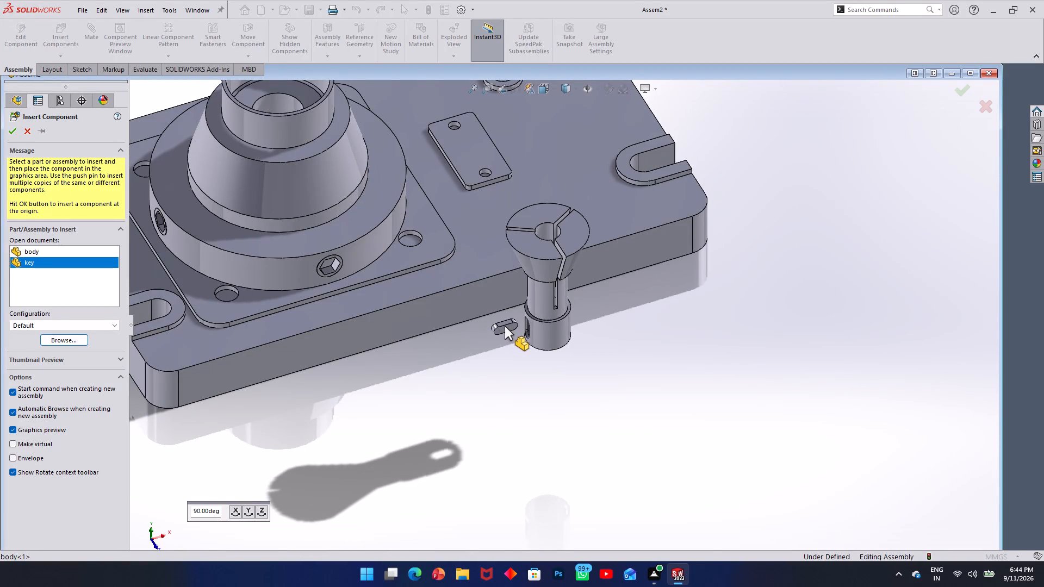
middle_drag(294, 135, 295, 140)
middle_drag(295, 140, 306, 183)
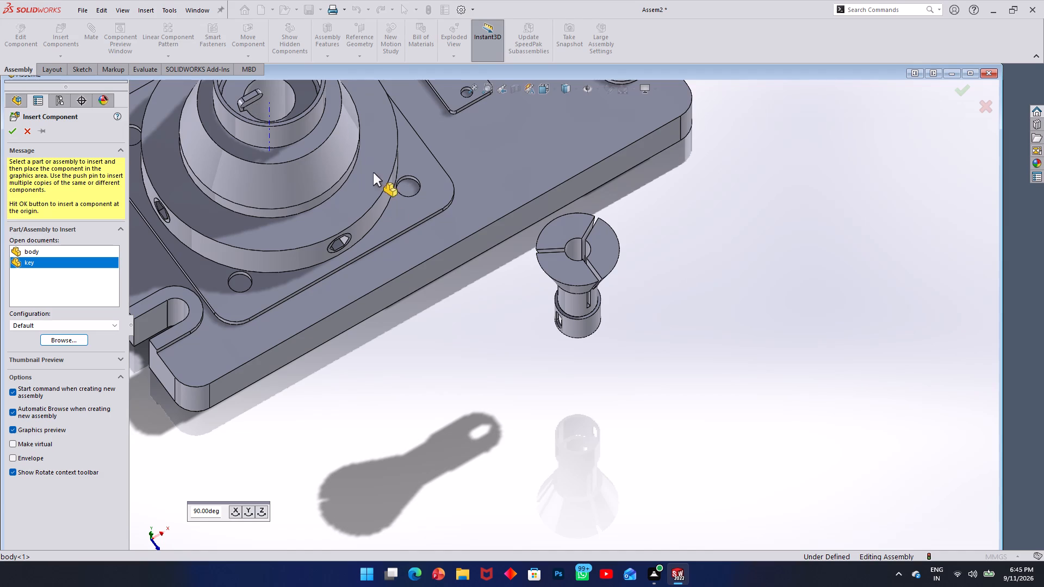
middle_drag(540, 314, 532, 253)
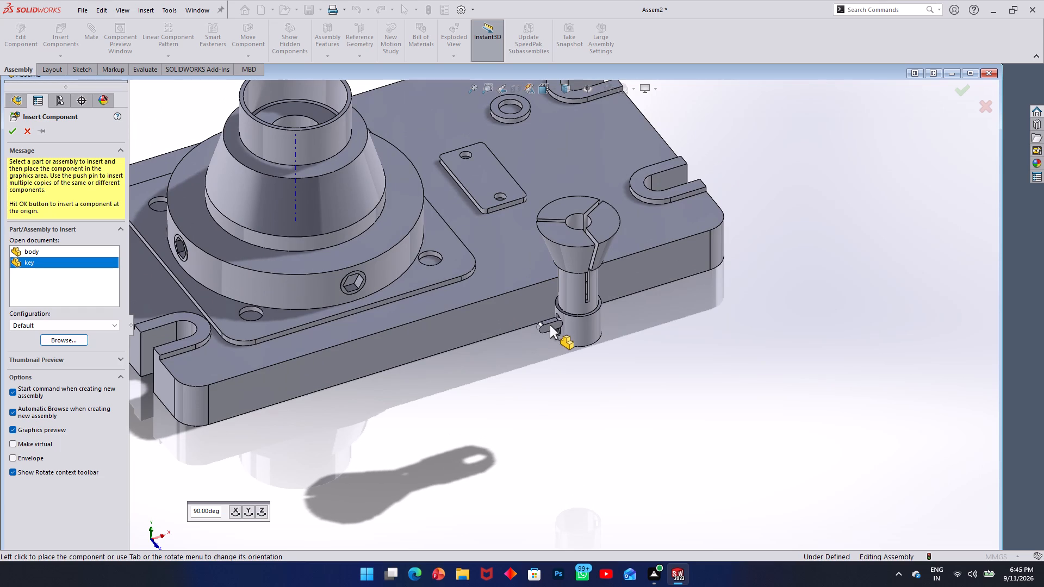
middle_drag(558, 325, 529, 277)
scroll(553, 324, down, 1)
scroll(529, 277, up, 1)
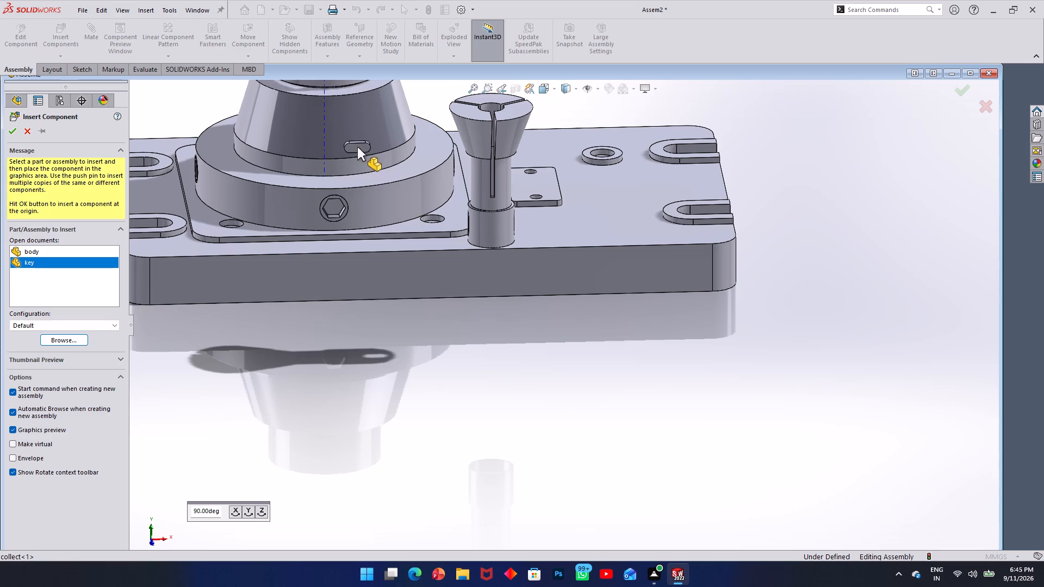
middle_drag(357, 147, 361, 198)
scroll(347, 134, up, 2)
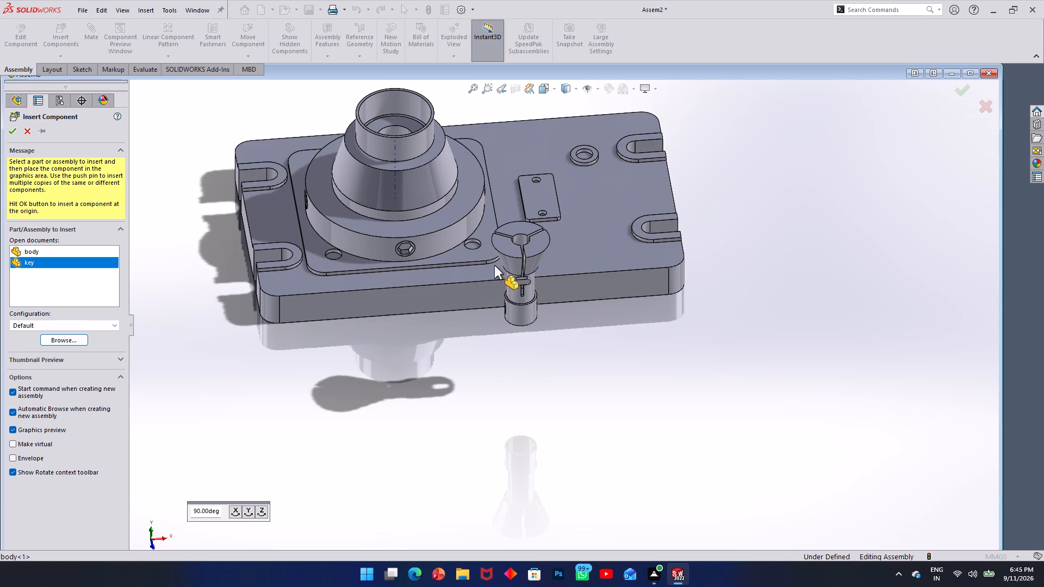
middle_drag(378, 120, 390, 185)
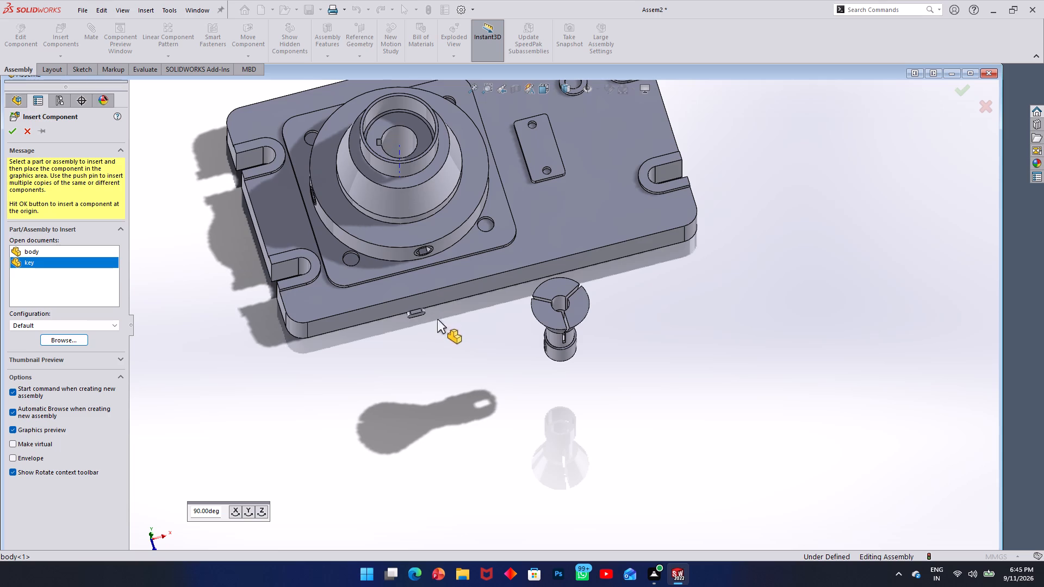
click(438, 354)
Move the collect from beside the base plate to just above the body's open top.
drag(570, 316, 551, 262)
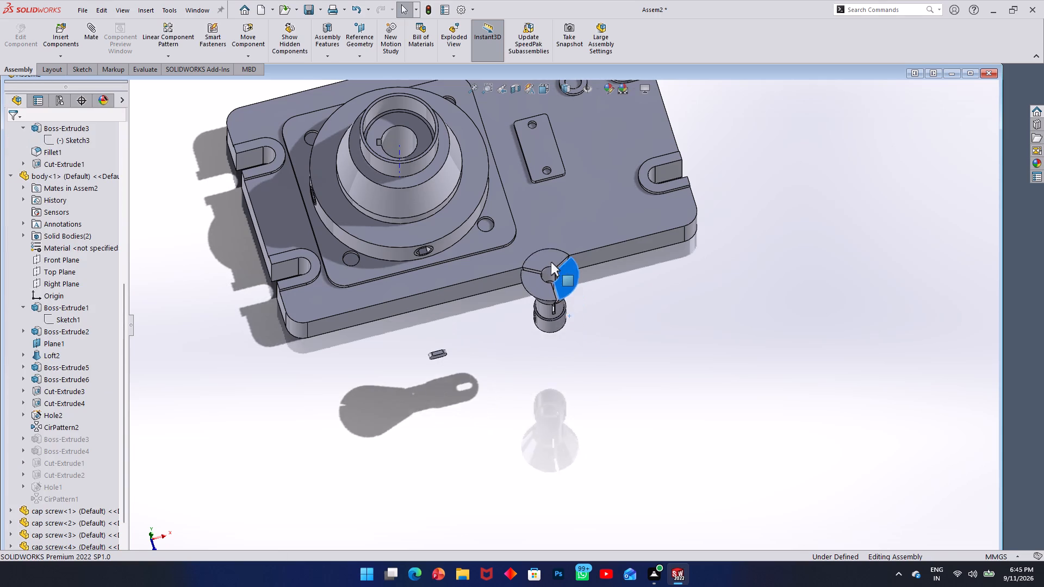
drag(551, 262, 430, 77)
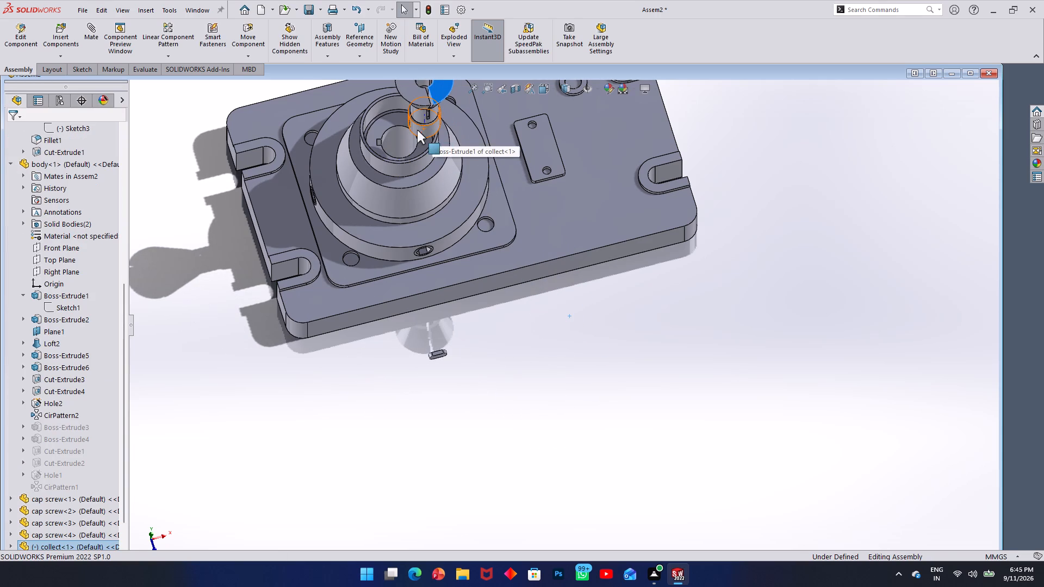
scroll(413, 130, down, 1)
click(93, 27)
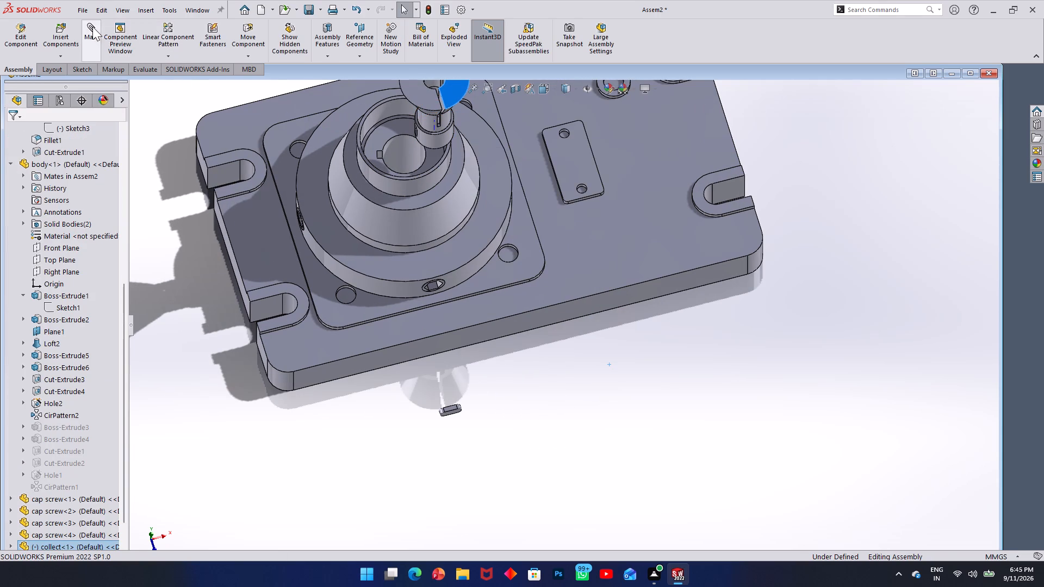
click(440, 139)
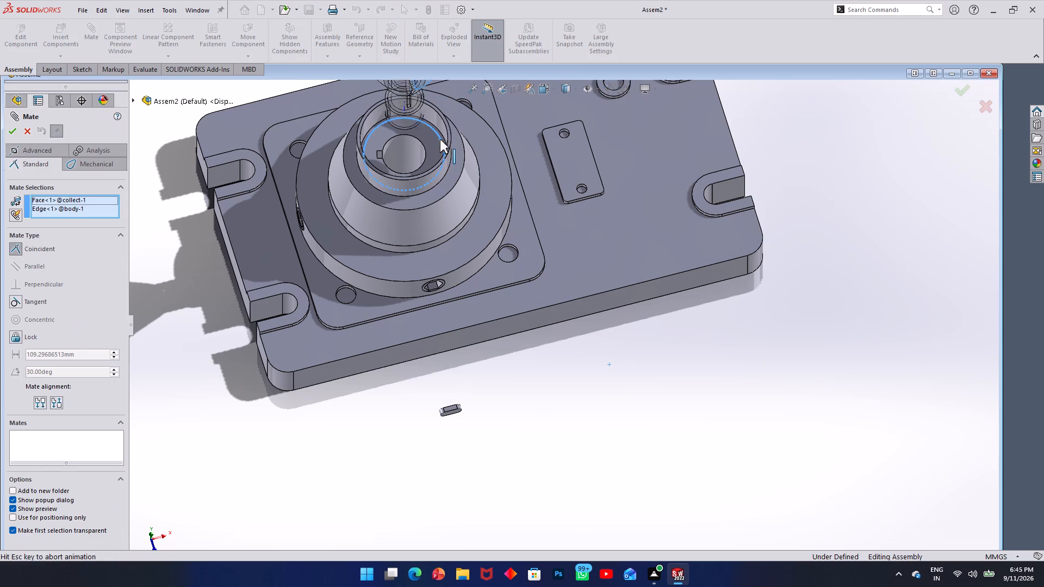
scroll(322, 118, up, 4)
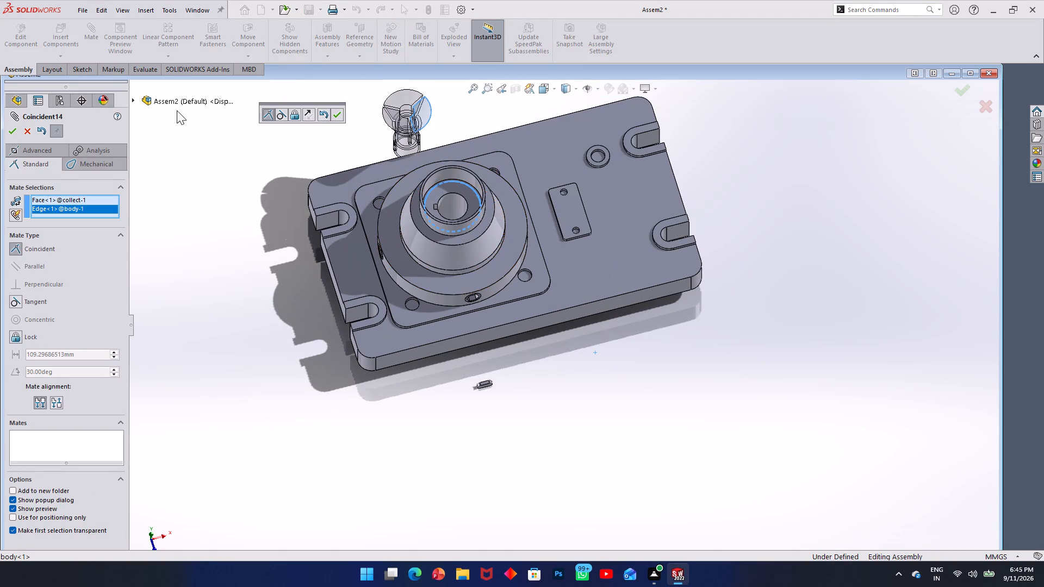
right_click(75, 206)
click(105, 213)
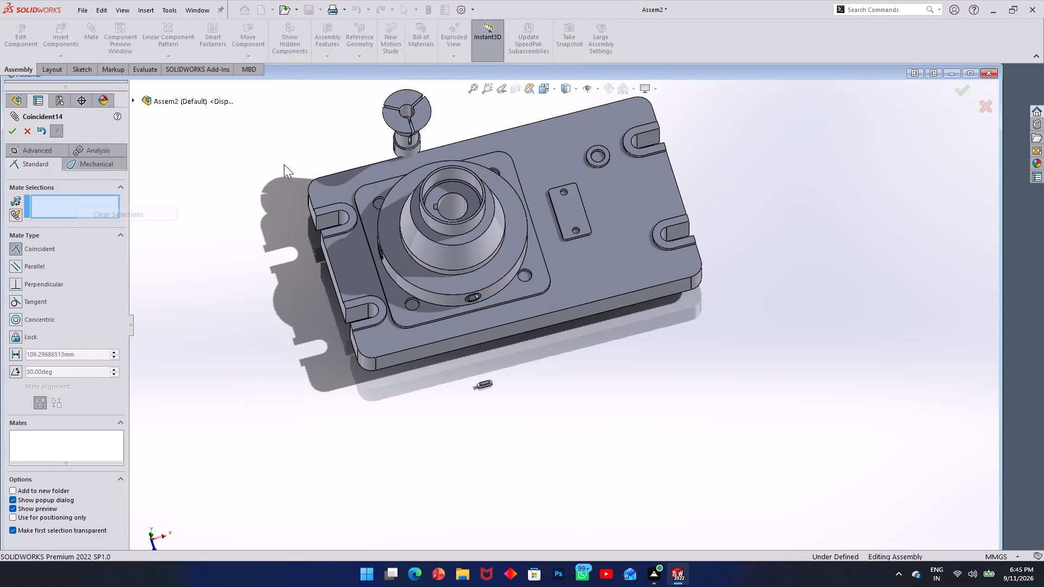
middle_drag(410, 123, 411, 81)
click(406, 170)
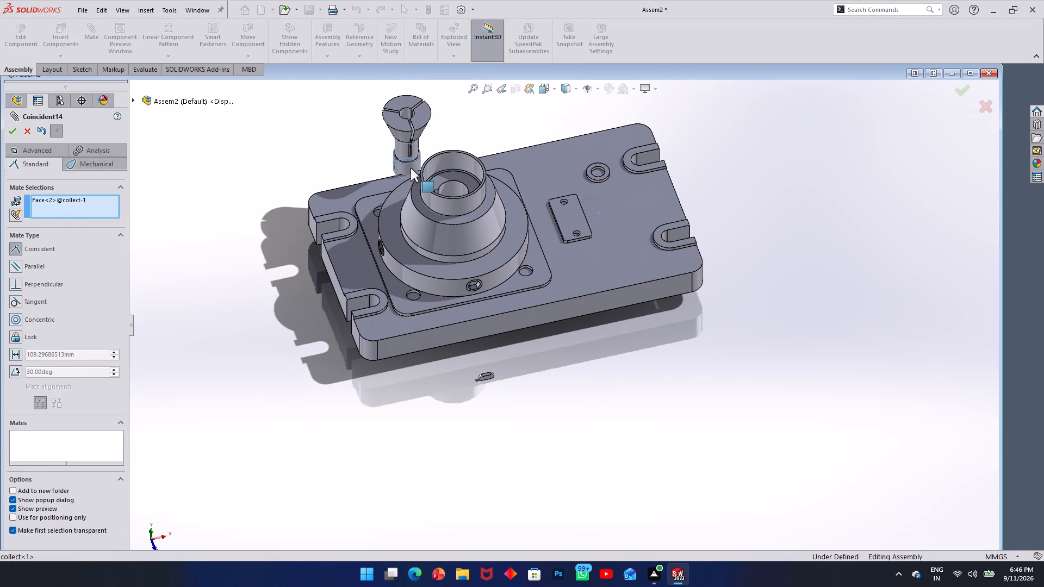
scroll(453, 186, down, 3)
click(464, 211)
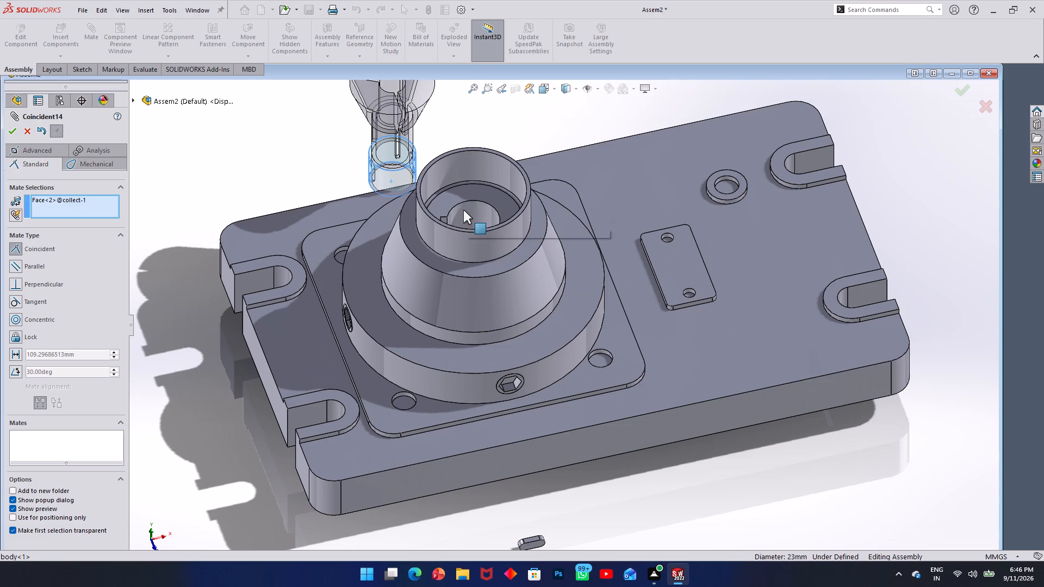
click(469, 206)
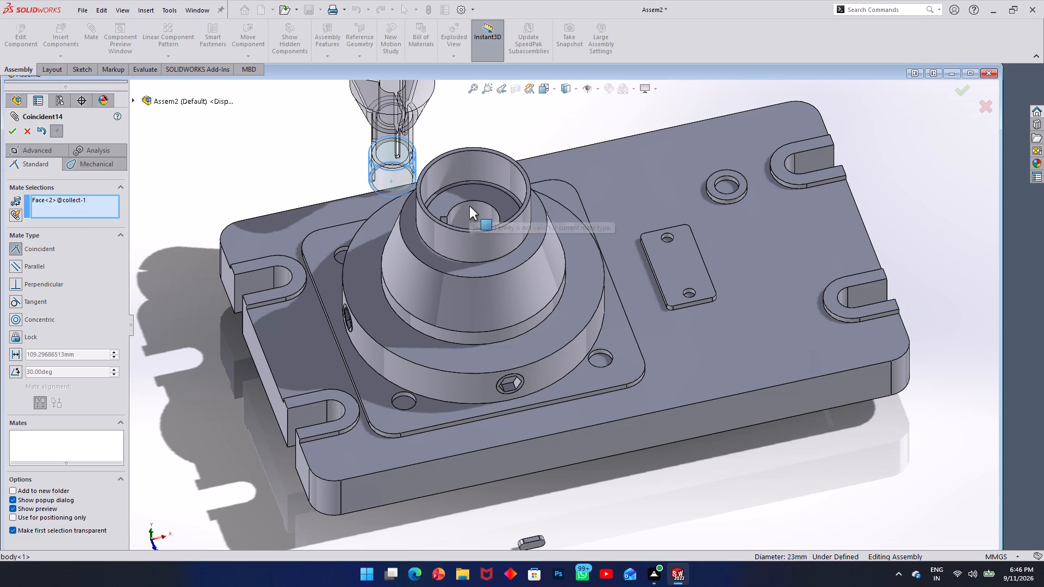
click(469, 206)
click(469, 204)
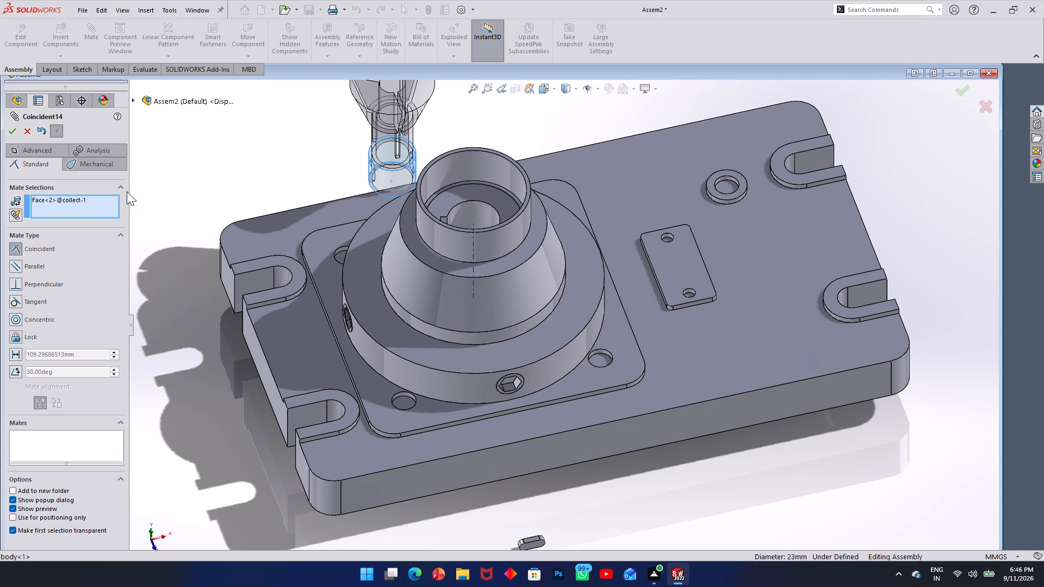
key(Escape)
Add a concentric mate between the cylindrical collar at the collect's lower end and the body's central bore.
scroll(410, 178, up, 2)
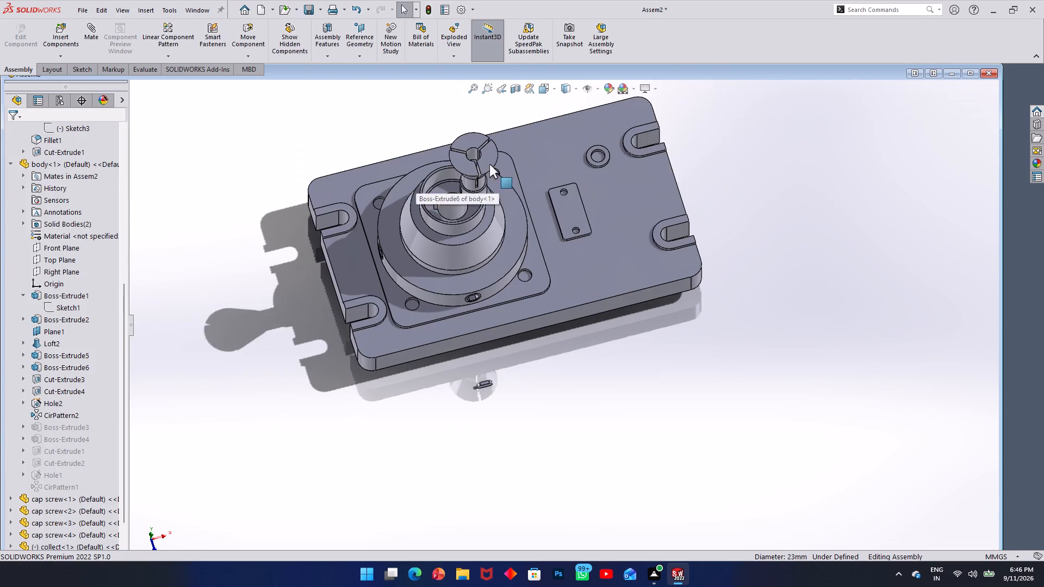
scroll(489, 166, down, 6)
middle_drag(492, 322, 470, 264)
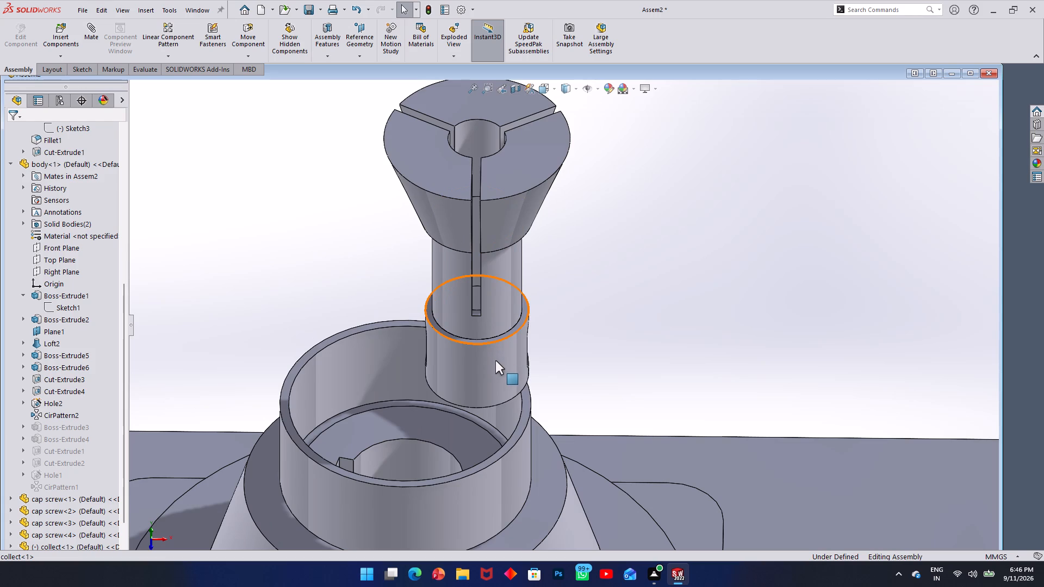
click(495, 361)
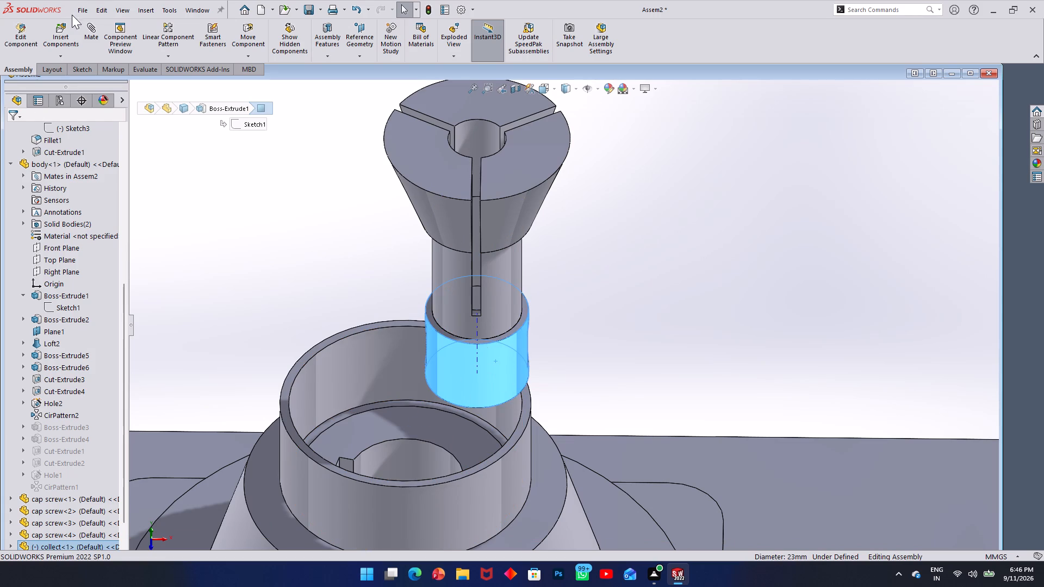
click(92, 35)
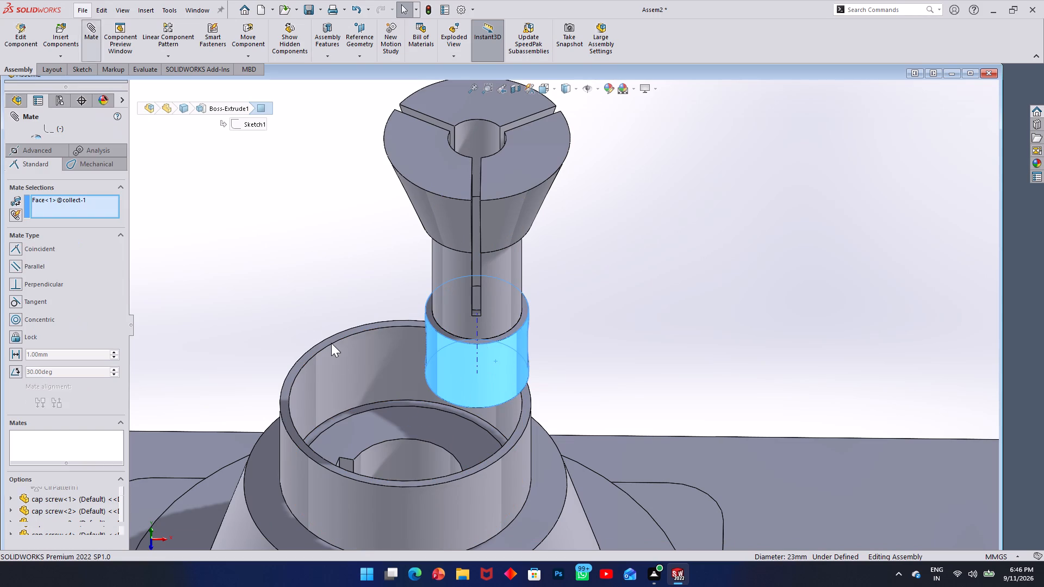
click(384, 447)
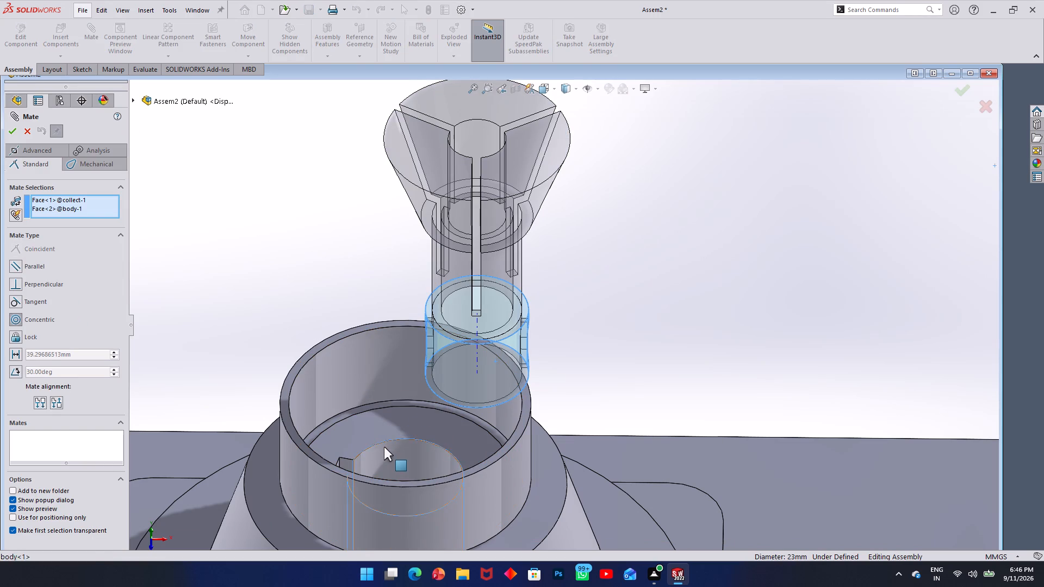
click(10, 134)
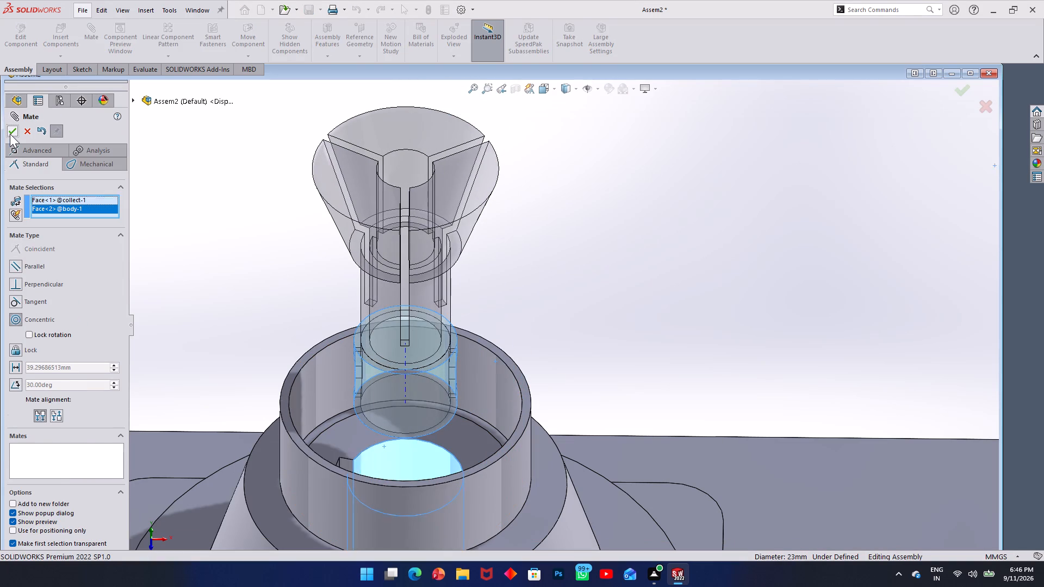
middle_drag(357, 242, 396, 317)
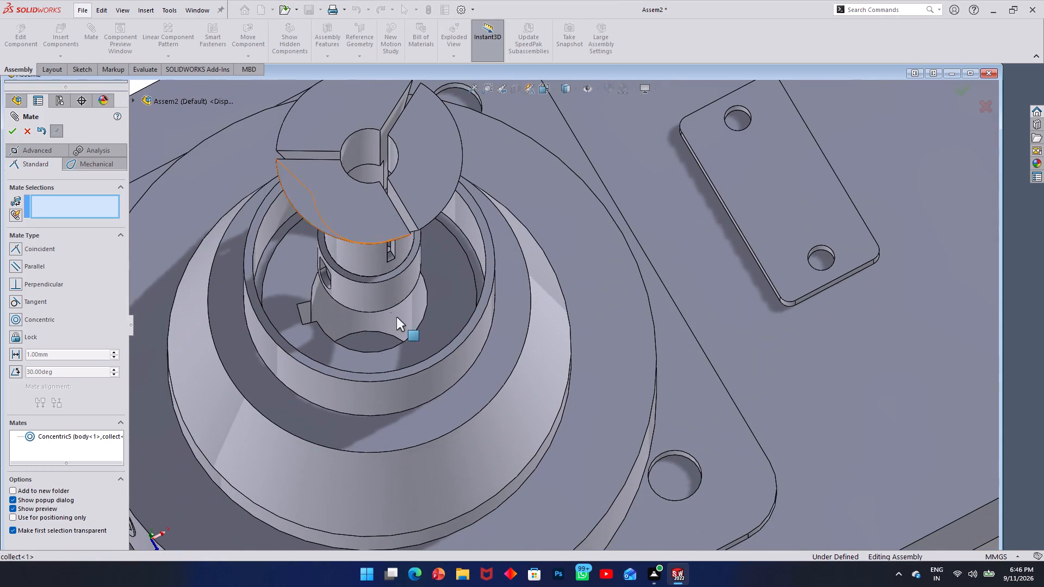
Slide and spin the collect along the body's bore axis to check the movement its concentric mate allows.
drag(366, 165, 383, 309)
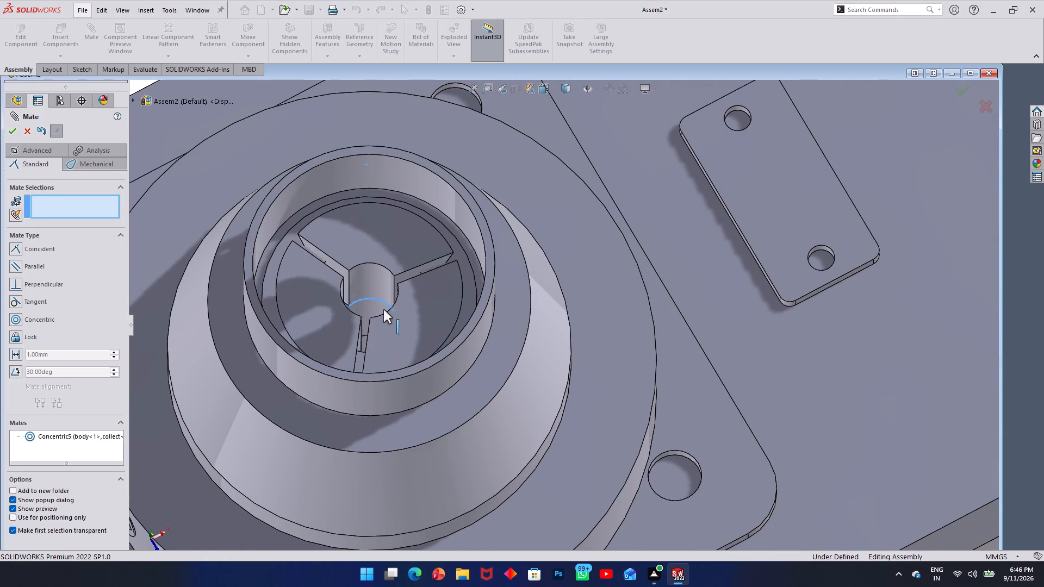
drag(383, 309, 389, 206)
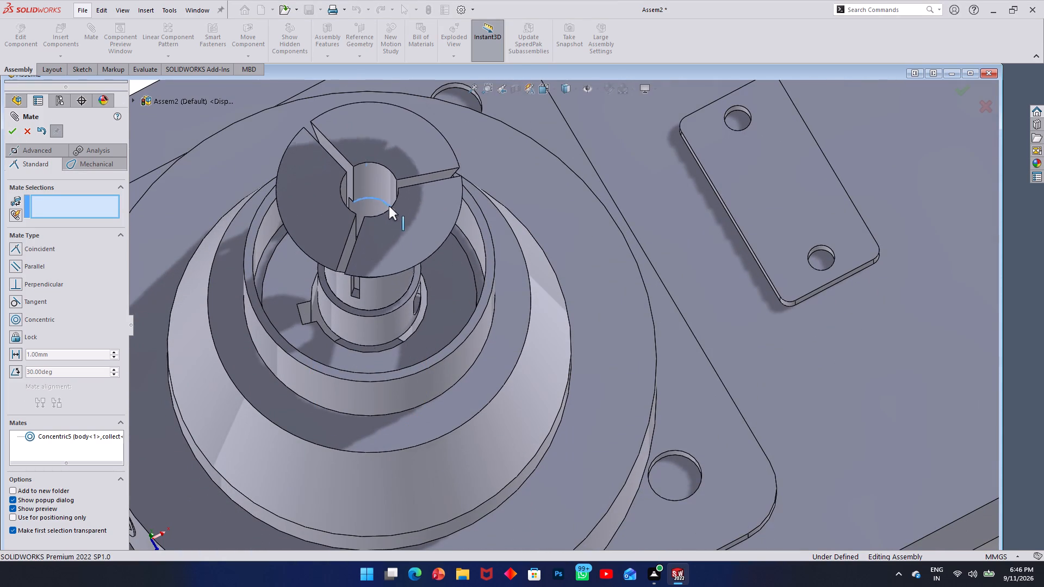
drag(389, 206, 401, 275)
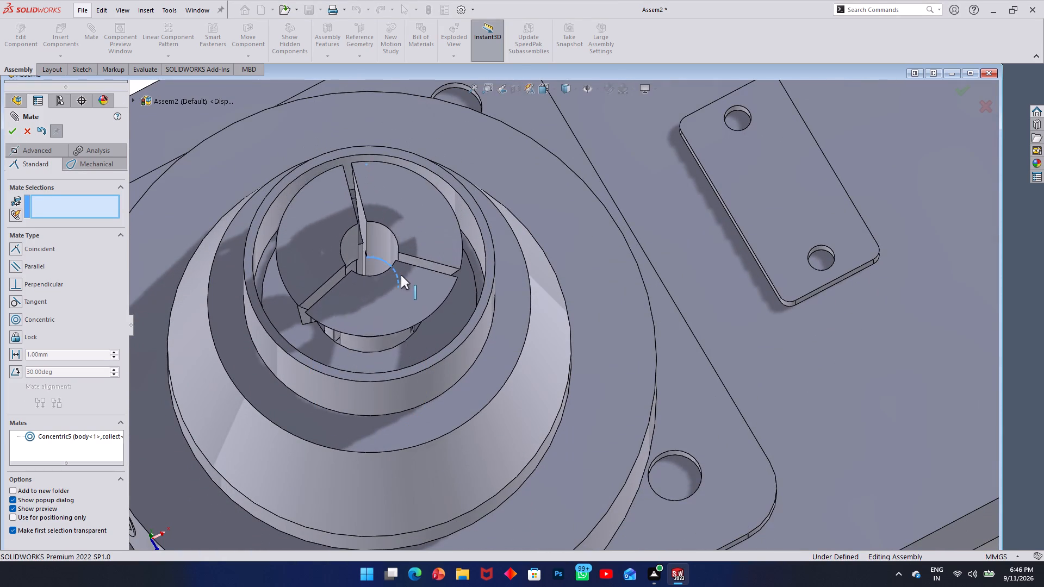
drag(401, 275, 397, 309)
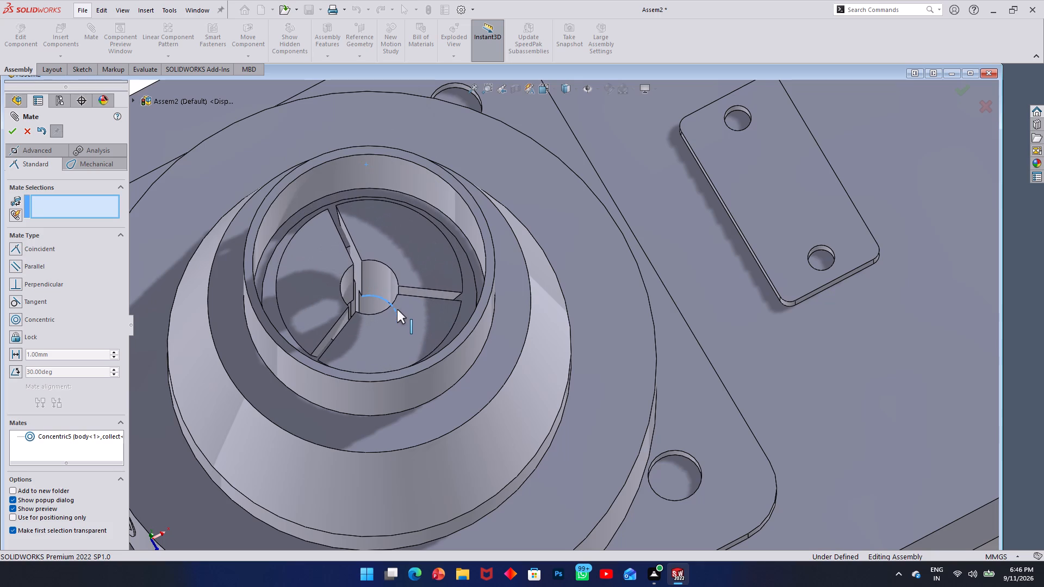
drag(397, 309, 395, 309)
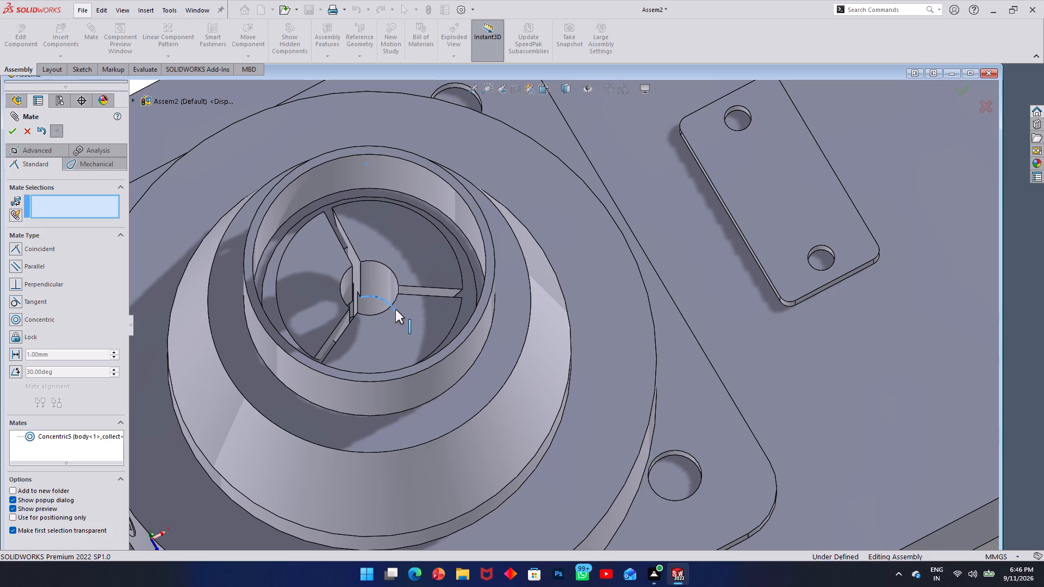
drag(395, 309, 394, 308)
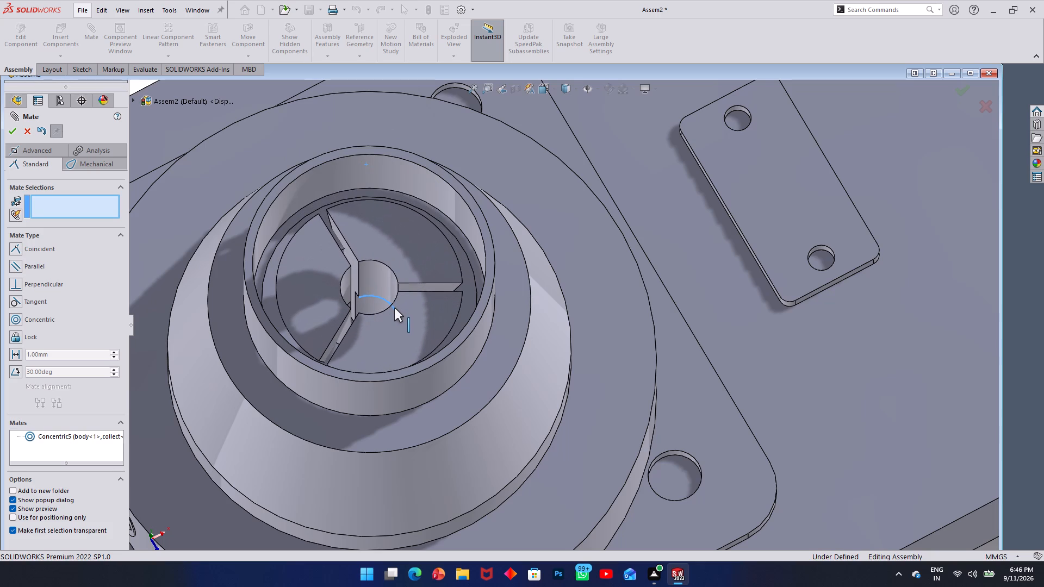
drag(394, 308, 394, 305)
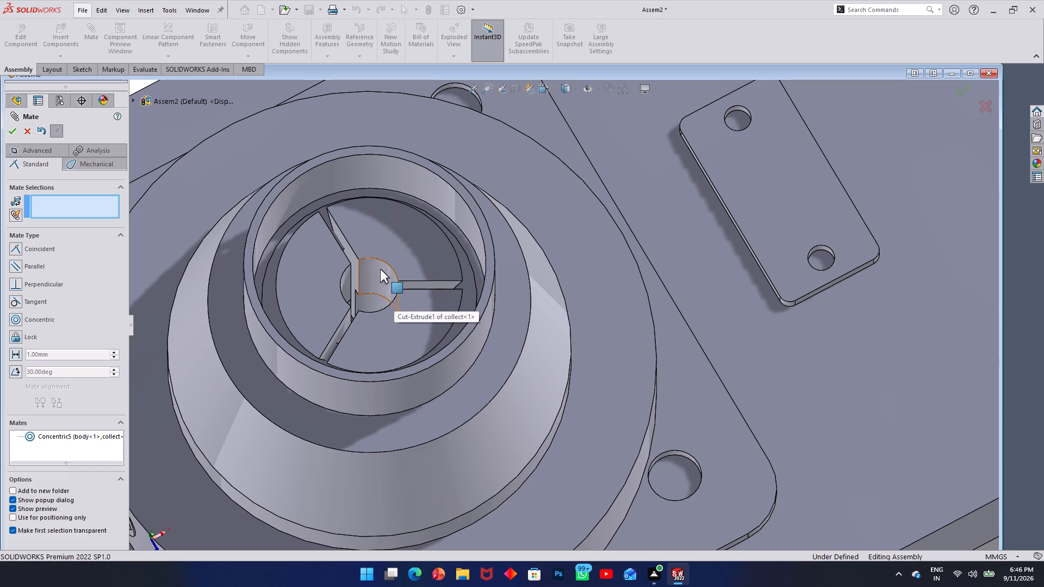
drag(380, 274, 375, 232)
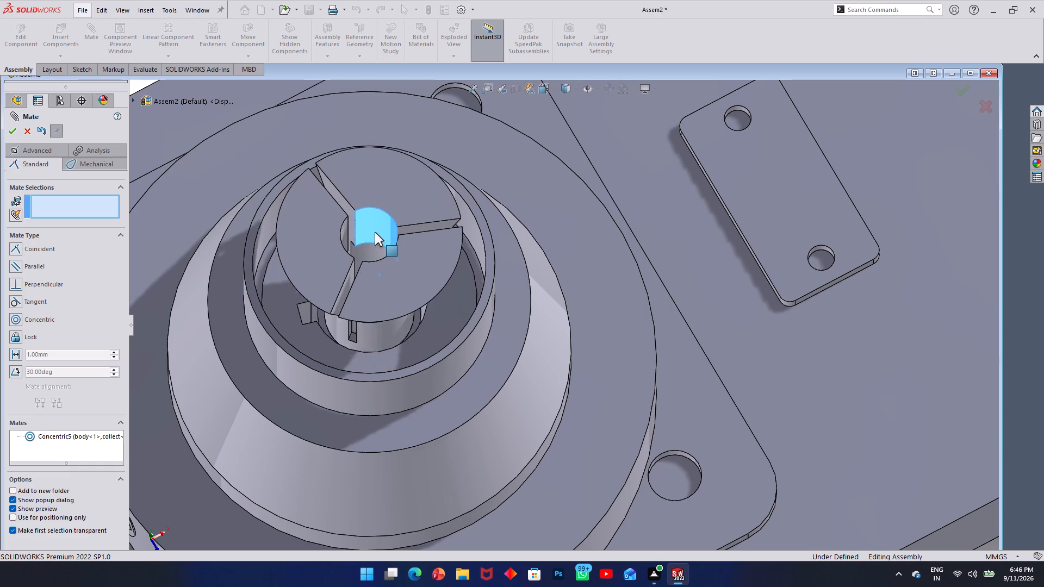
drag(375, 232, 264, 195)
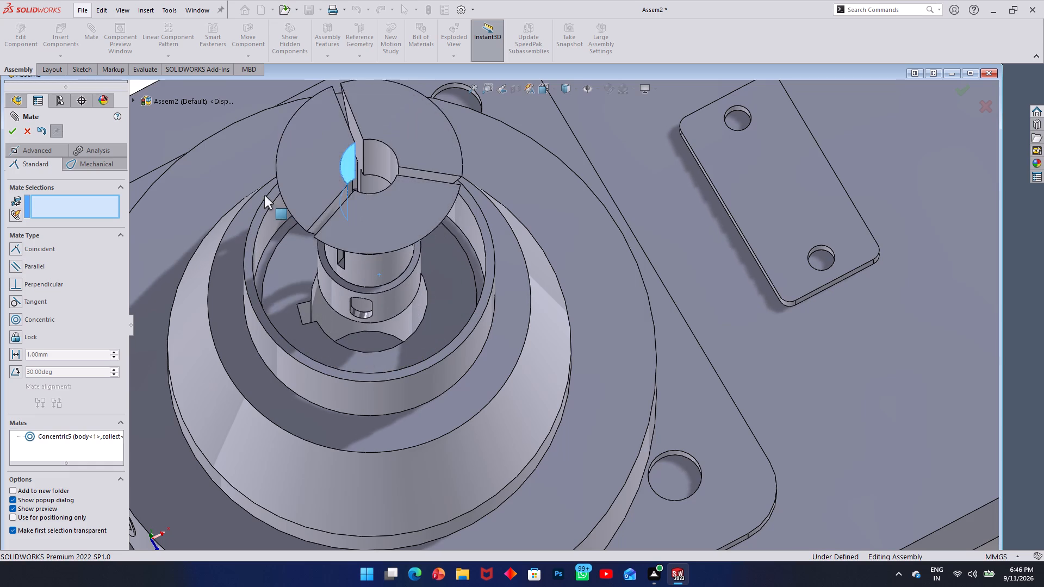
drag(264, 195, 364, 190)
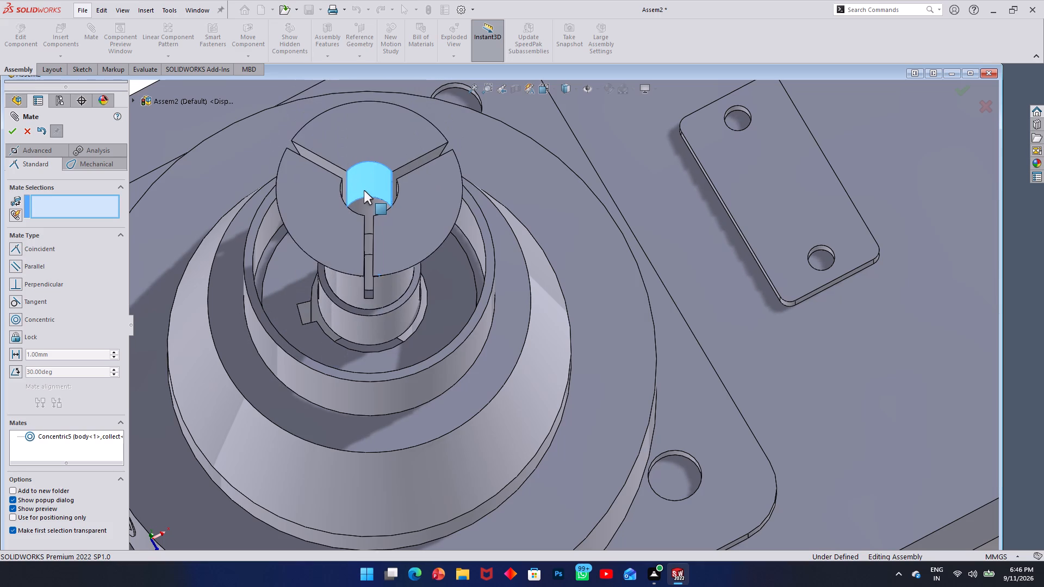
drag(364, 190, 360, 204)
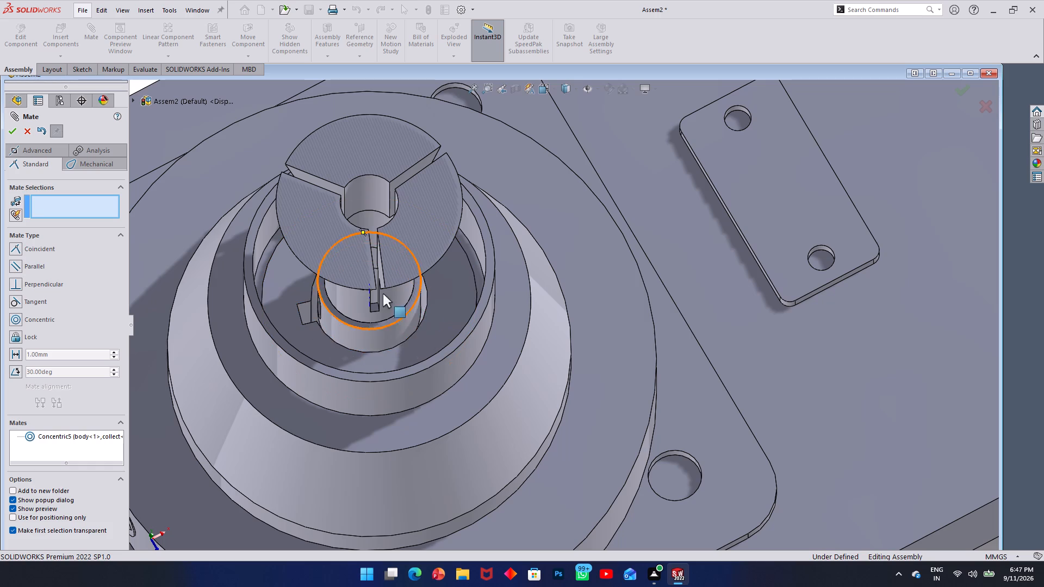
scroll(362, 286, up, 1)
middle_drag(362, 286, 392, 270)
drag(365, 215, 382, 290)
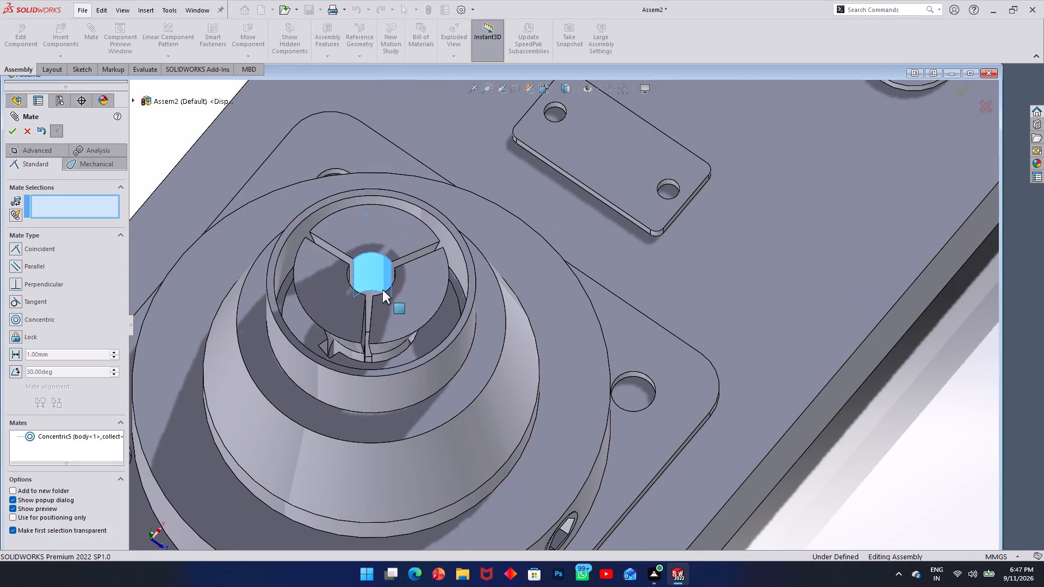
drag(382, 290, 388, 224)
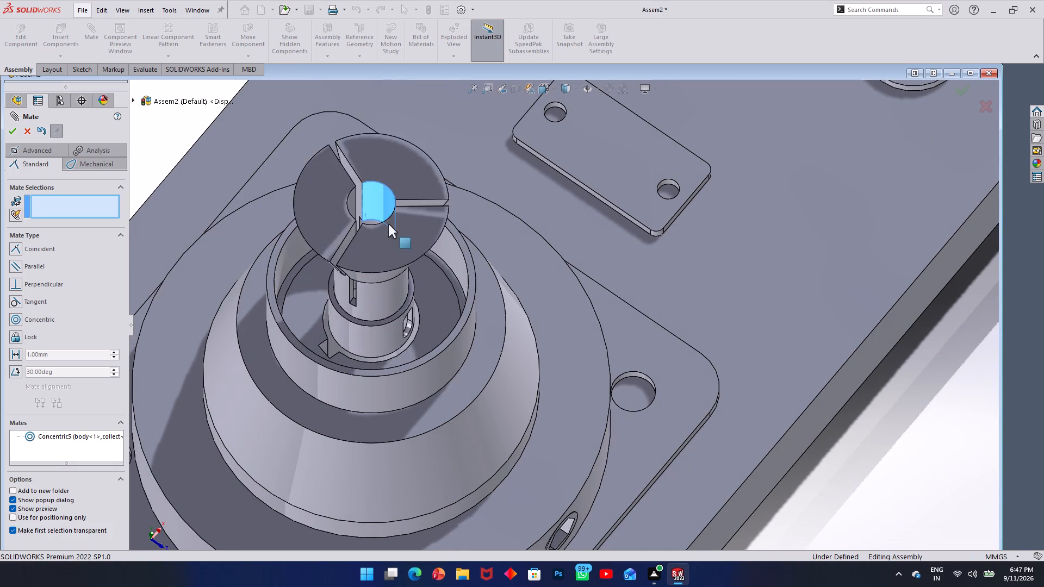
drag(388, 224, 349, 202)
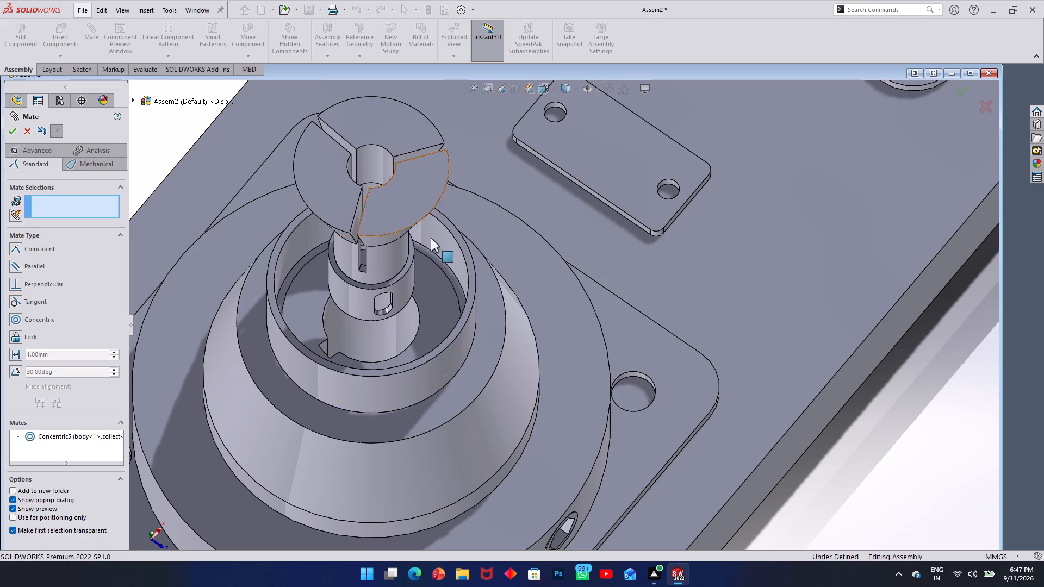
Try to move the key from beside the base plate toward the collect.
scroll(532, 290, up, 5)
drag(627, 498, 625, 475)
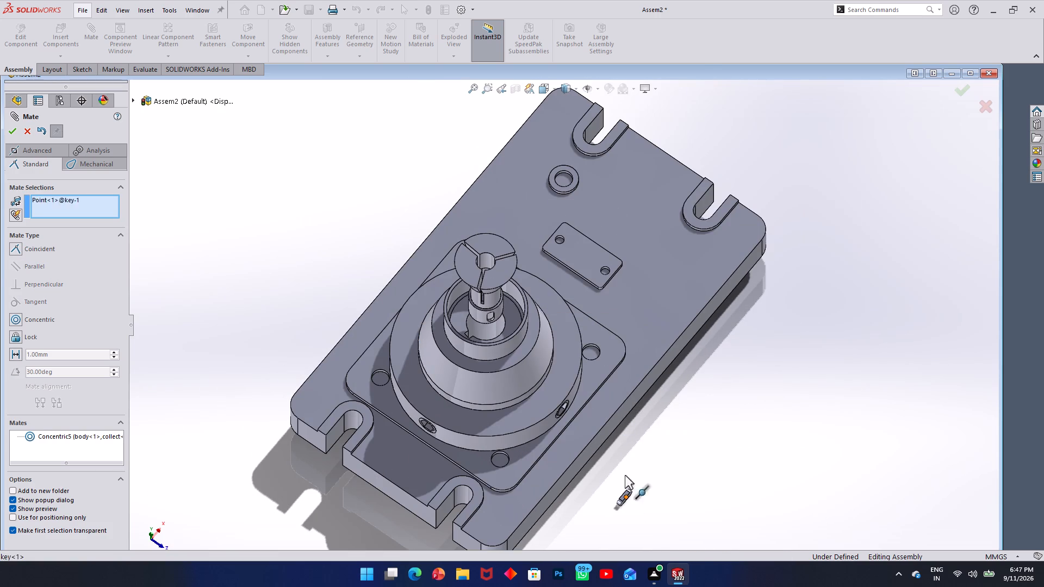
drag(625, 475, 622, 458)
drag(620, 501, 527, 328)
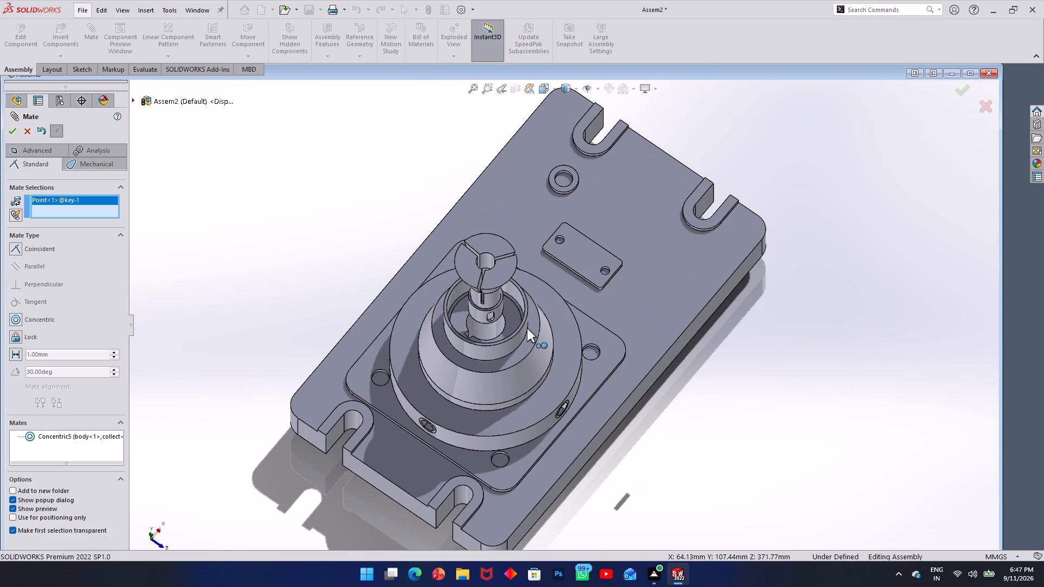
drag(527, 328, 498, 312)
Undo the concentric mate between the collect and the body's central bore.
scroll(509, 302, down, 2)
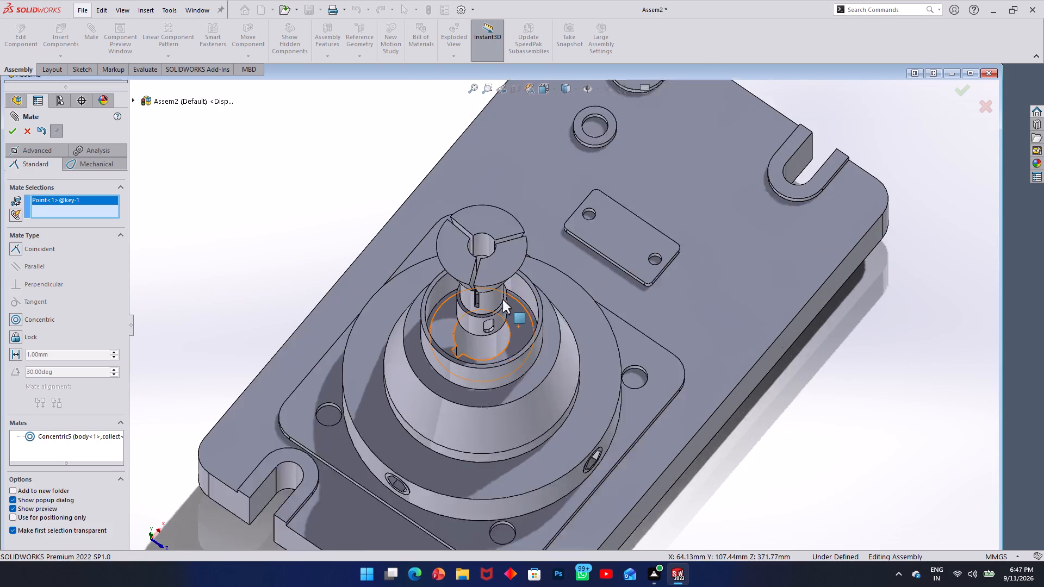
scroll(502, 299, down, 1)
scroll(502, 299, up, 3)
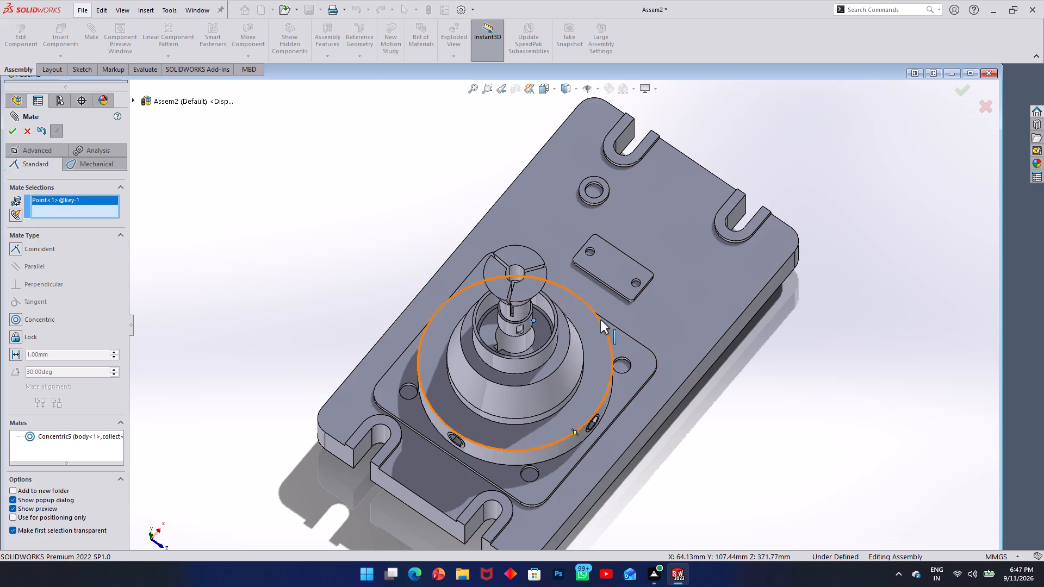
key(ctrl+z)
Move the key from in front of the base plate to the open space above the body.
scroll(488, 336, up, 6)
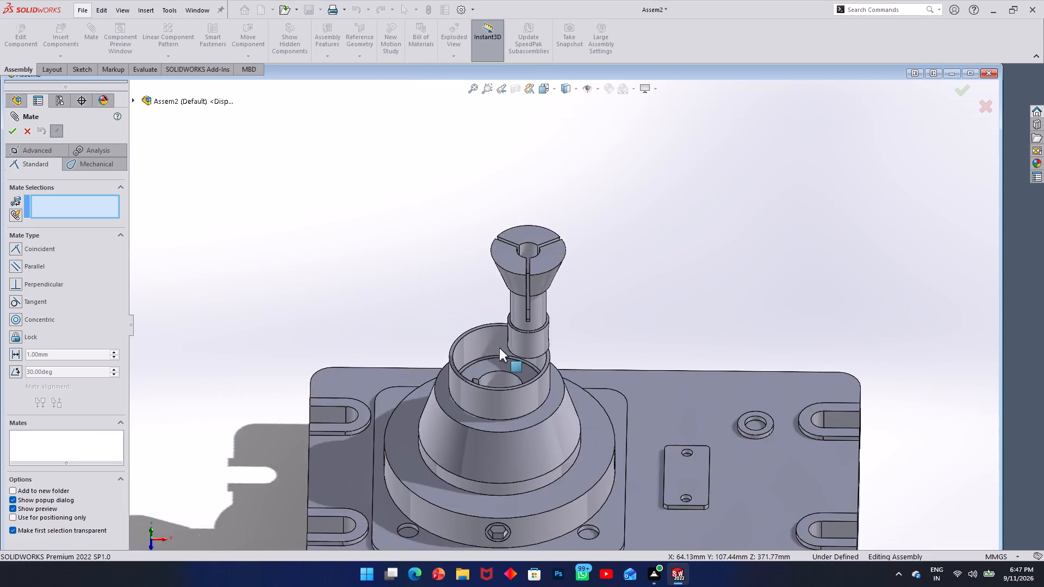
scroll(499, 348, up, 6)
drag(542, 423, 542, 394)
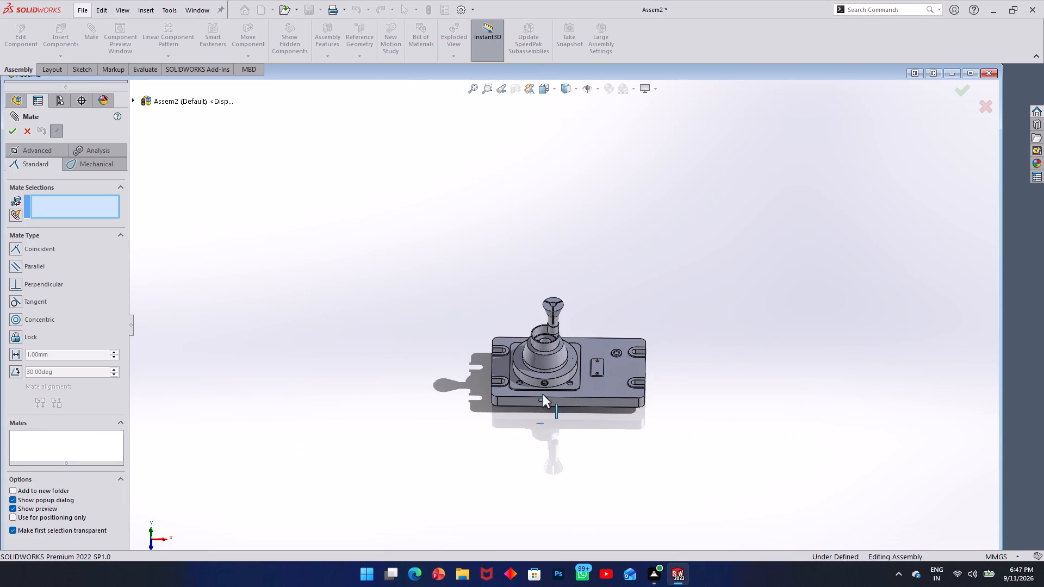
drag(542, 394, 535, 272)
Raise the collect well clear of the body and place the key beside the slot in the collect's lower collar.
scroll(539, 309, down, 5)
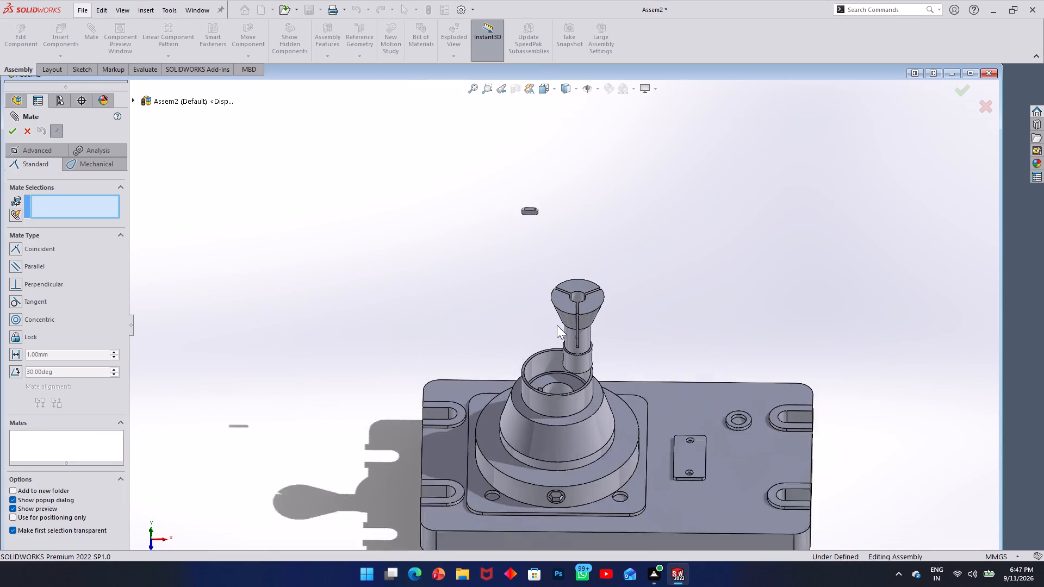
scroll(557, 325, down, 3)
middle_drag(585, 340, 604, 309)
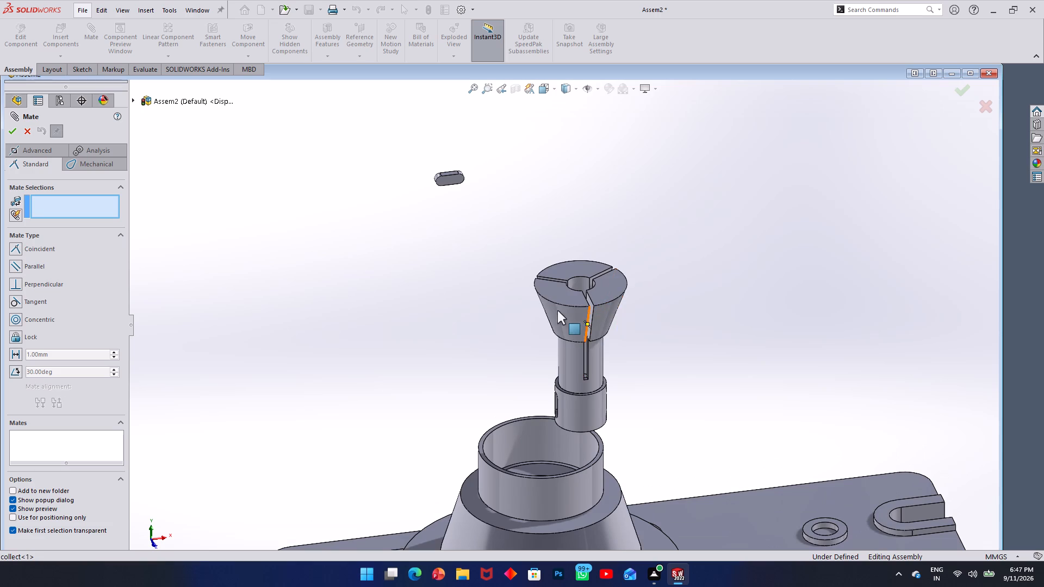
drag(550, 309, 462, 72)
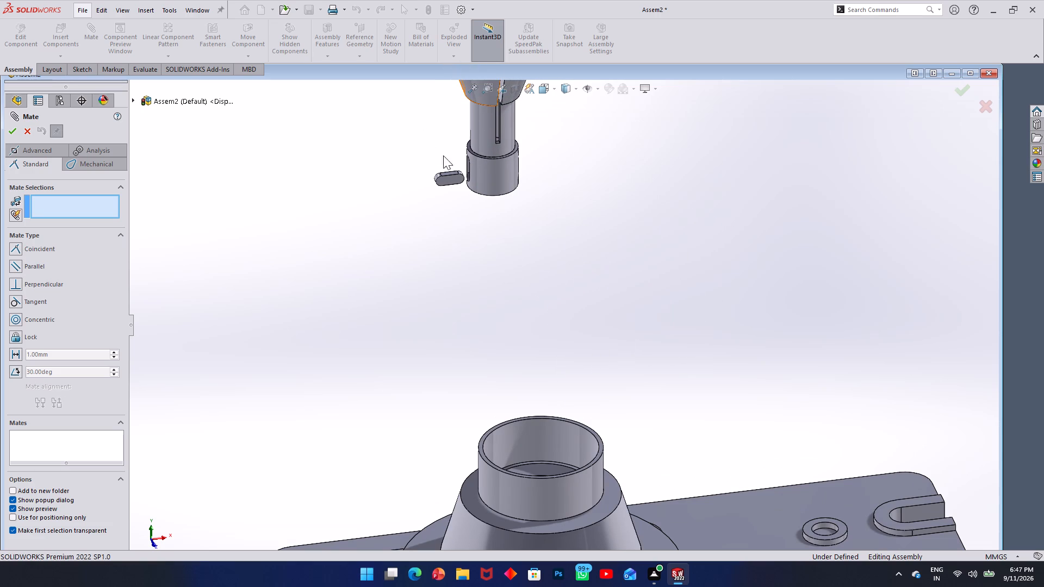
drag(455, 176, 470, 168)
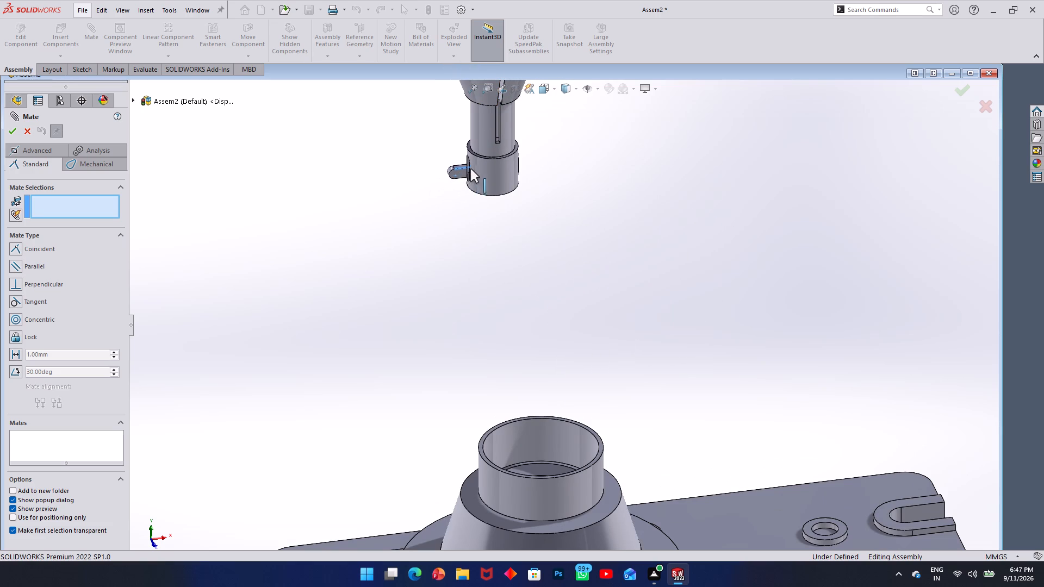
drag(470, 168, 462, 167)
Examine the key and the rounded slot in the collect's lower collar up close.
scroll(548, 478, up, 2)
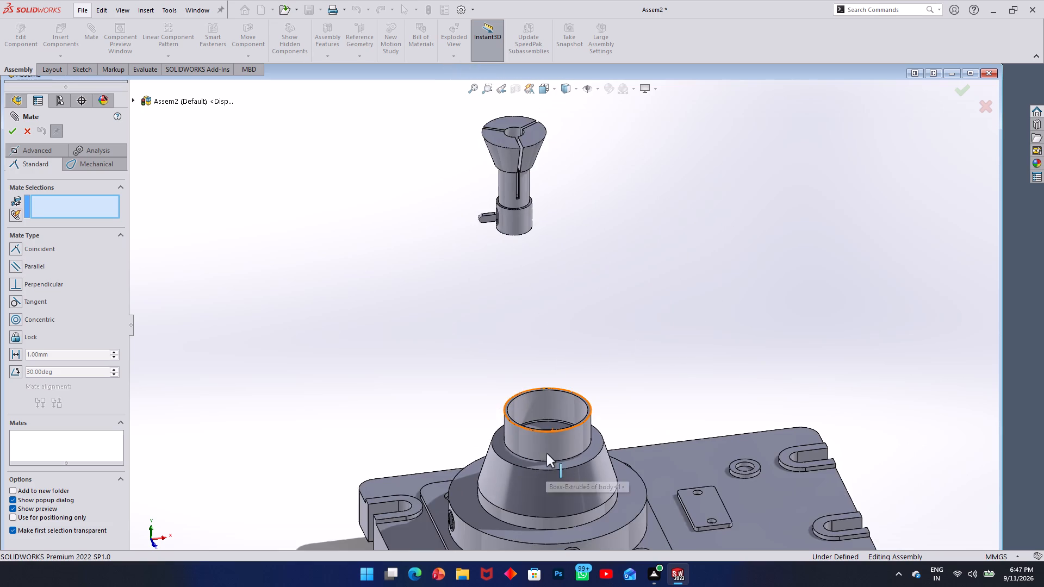
middle_drag(546, 455, 635, 500)
scroll(427, 308, down, 5)
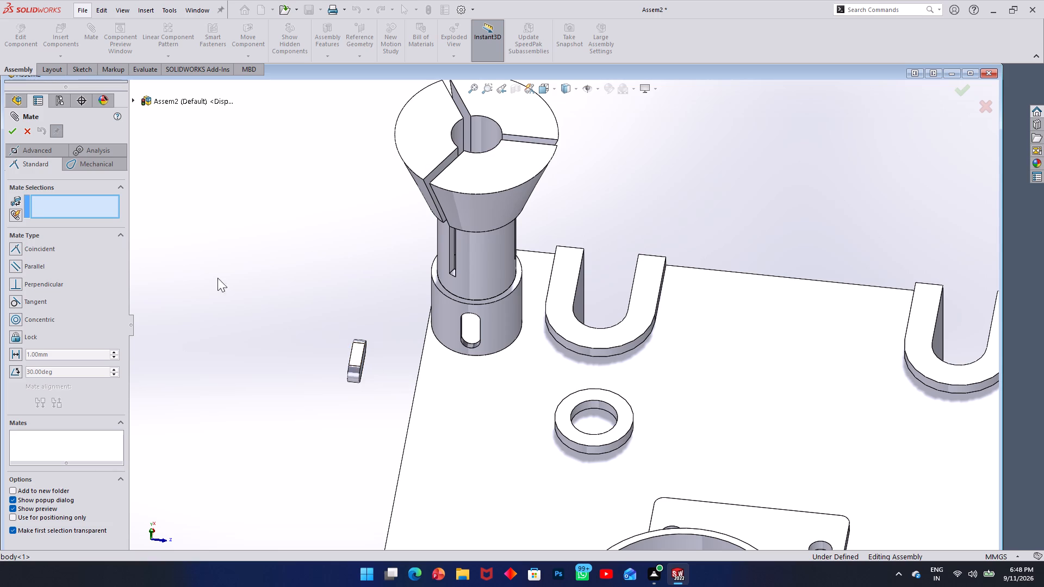
scroll(364, 358, up, 5)
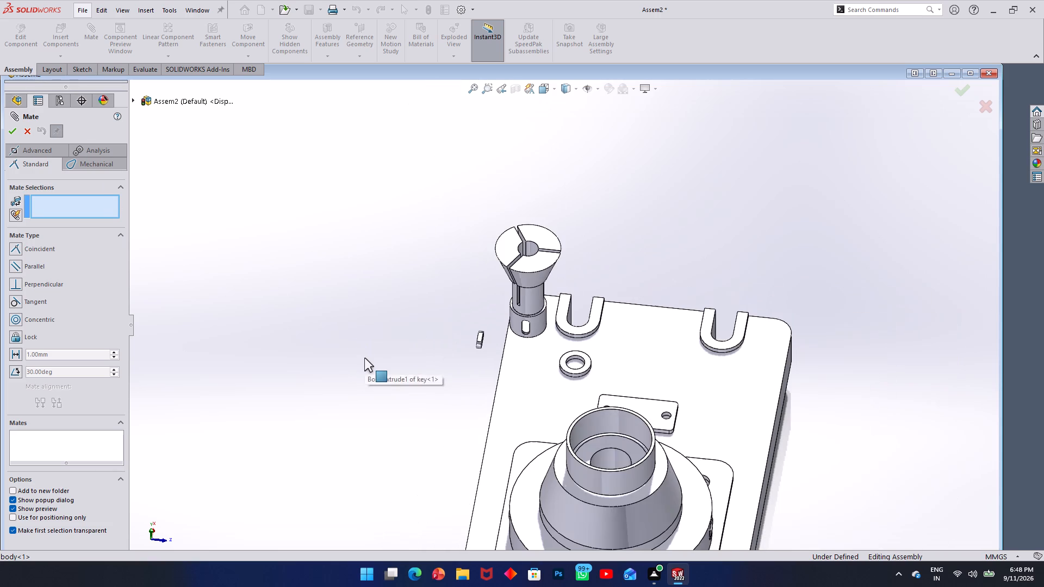
middle_drag(589, 470, 591, 499)
scroll(534, 346, down, 2)
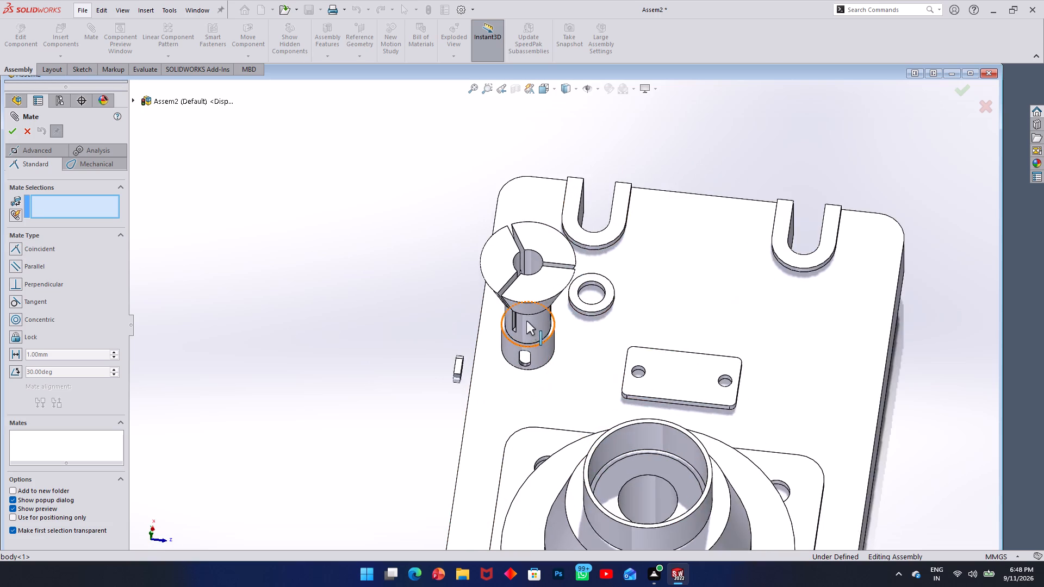
scroll(526, 319, down, 3)
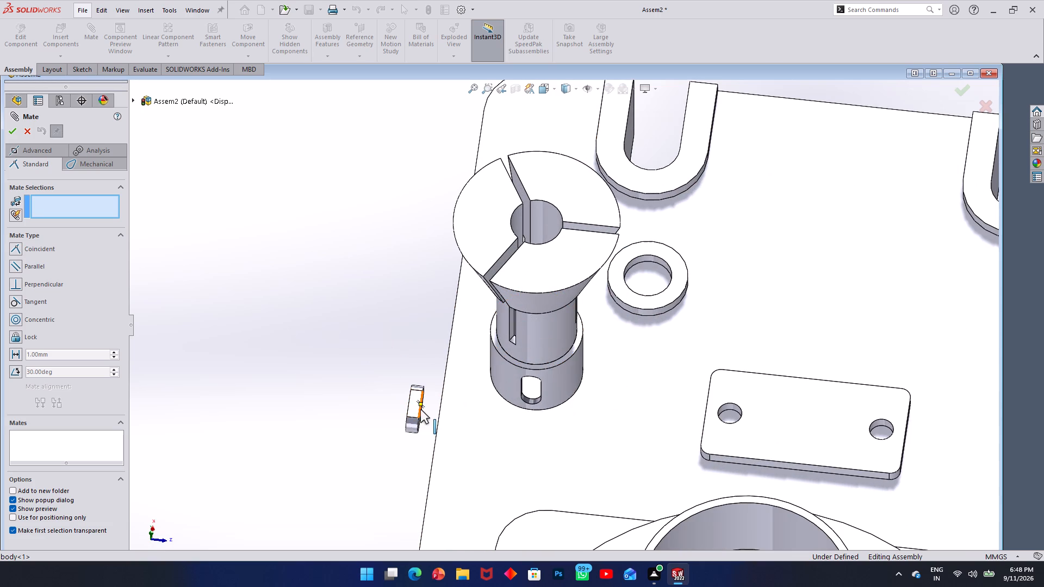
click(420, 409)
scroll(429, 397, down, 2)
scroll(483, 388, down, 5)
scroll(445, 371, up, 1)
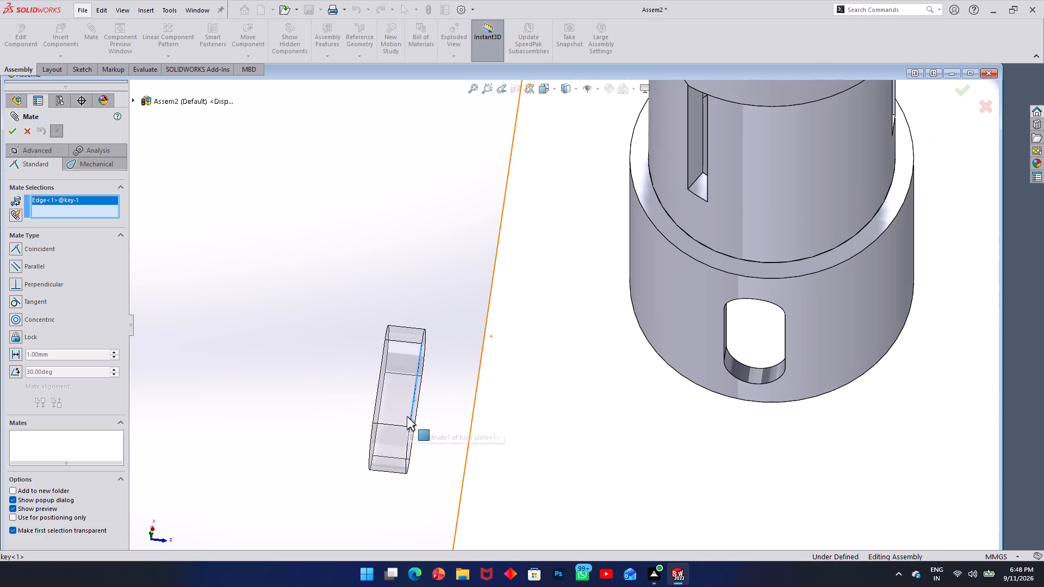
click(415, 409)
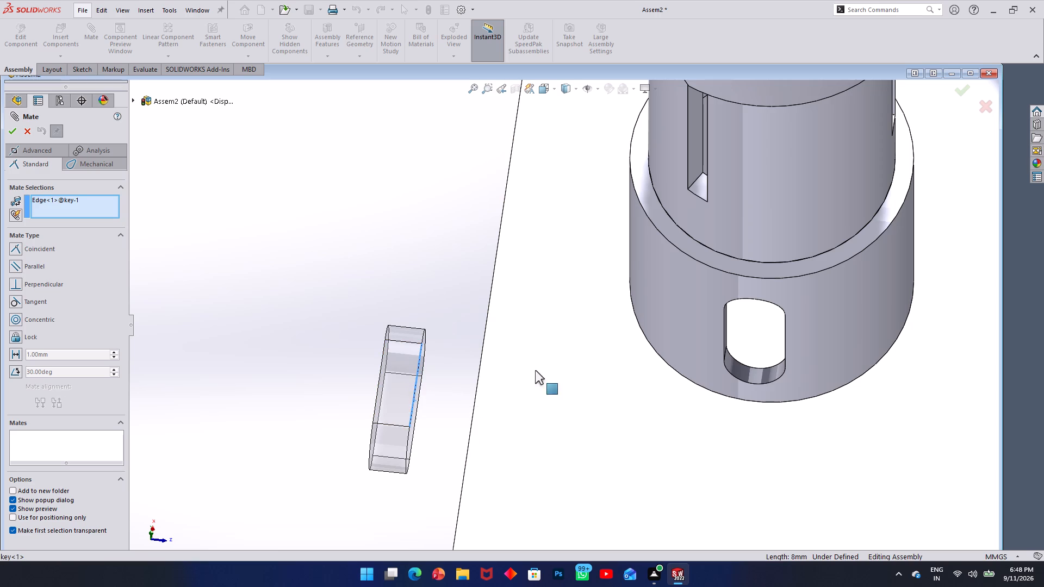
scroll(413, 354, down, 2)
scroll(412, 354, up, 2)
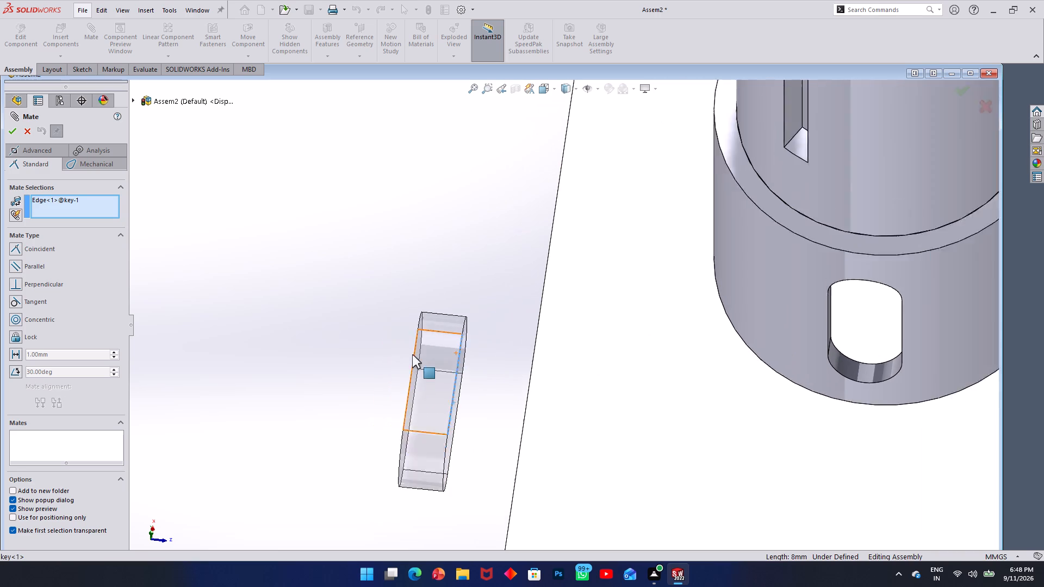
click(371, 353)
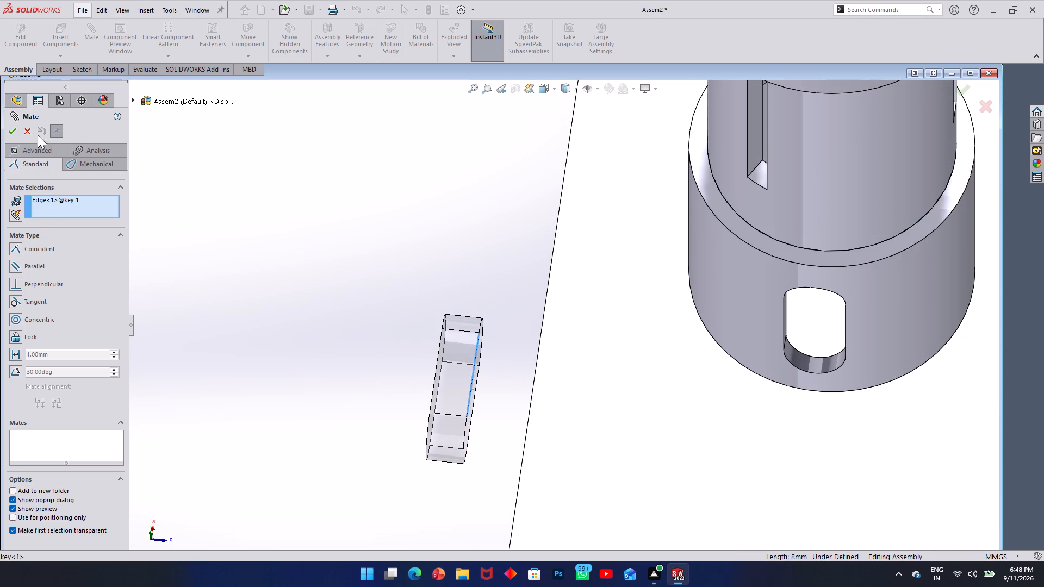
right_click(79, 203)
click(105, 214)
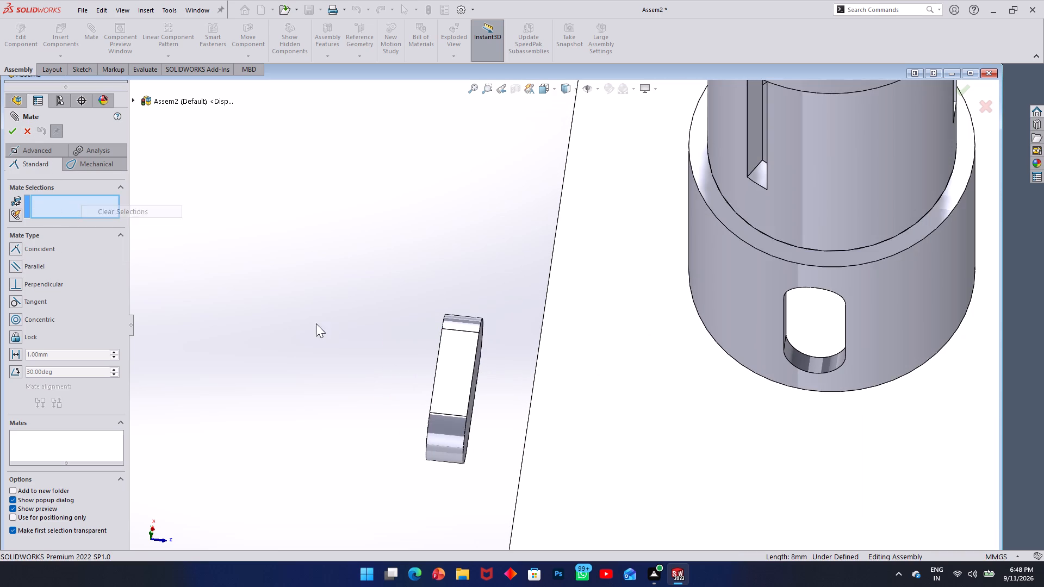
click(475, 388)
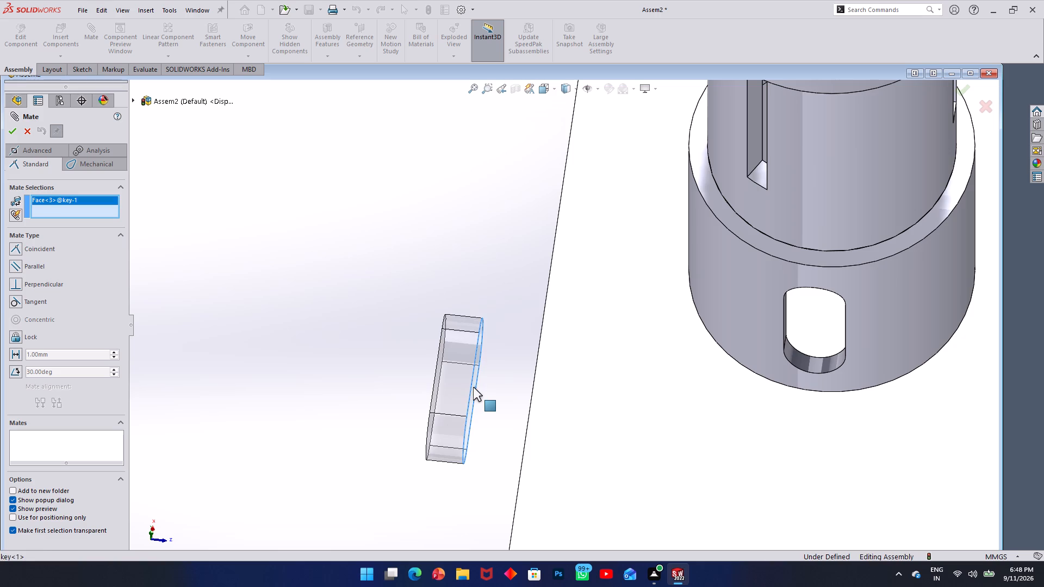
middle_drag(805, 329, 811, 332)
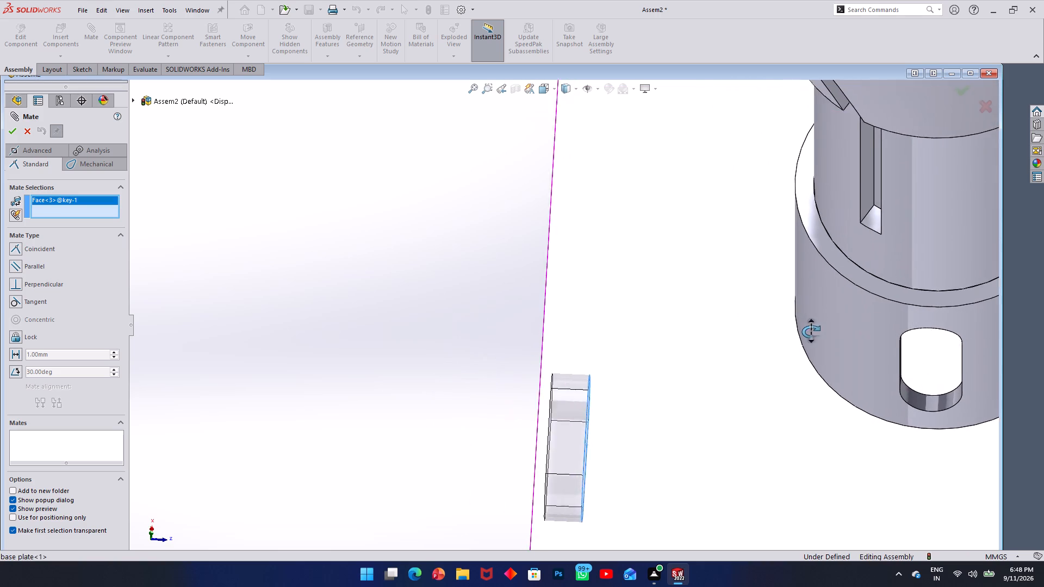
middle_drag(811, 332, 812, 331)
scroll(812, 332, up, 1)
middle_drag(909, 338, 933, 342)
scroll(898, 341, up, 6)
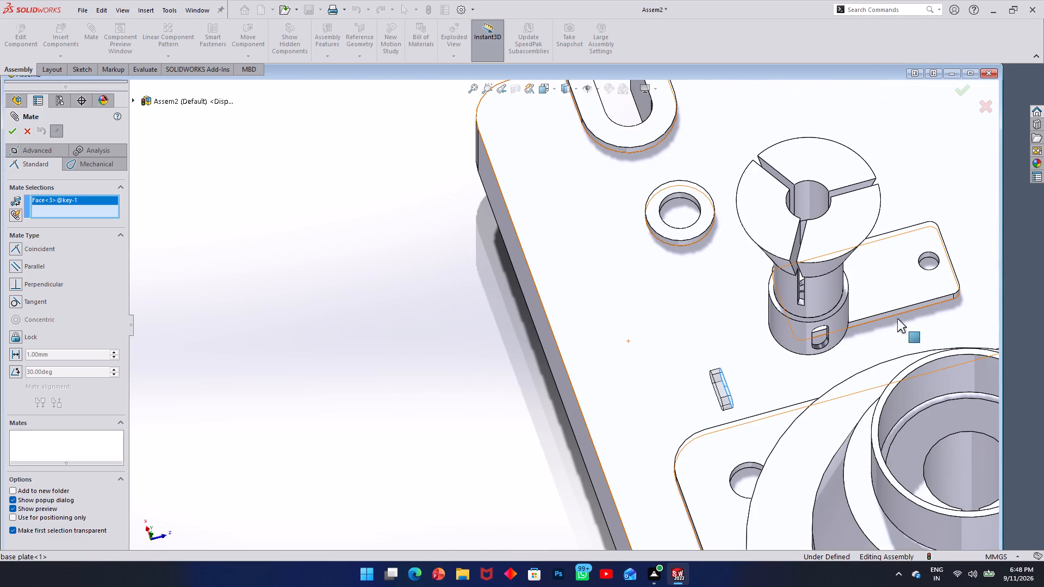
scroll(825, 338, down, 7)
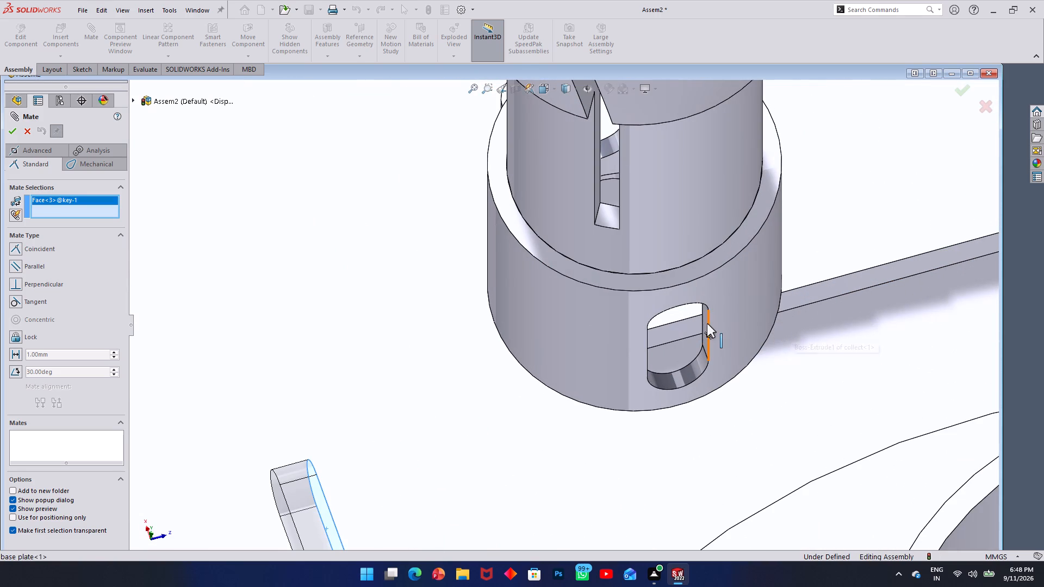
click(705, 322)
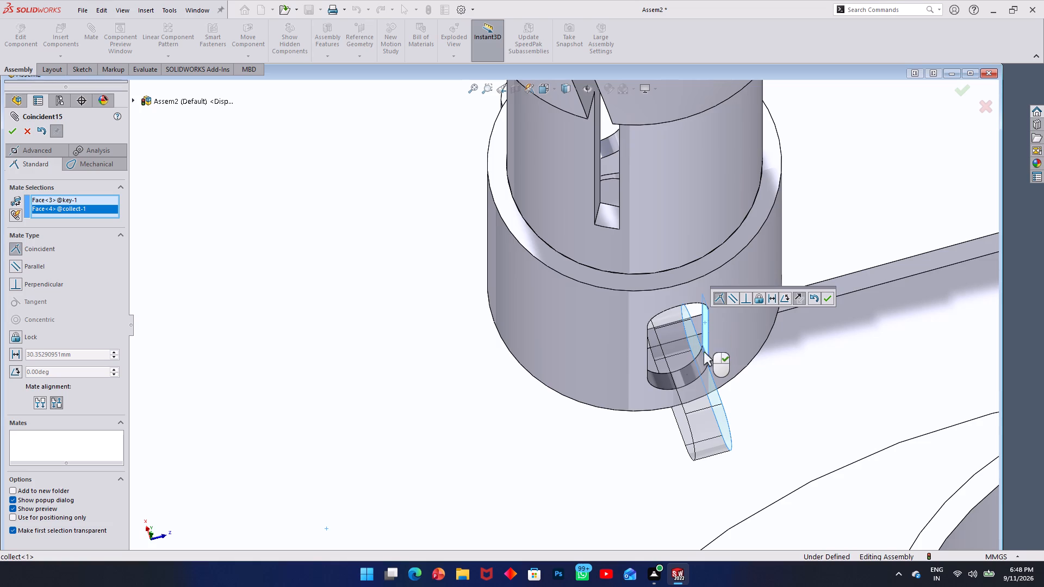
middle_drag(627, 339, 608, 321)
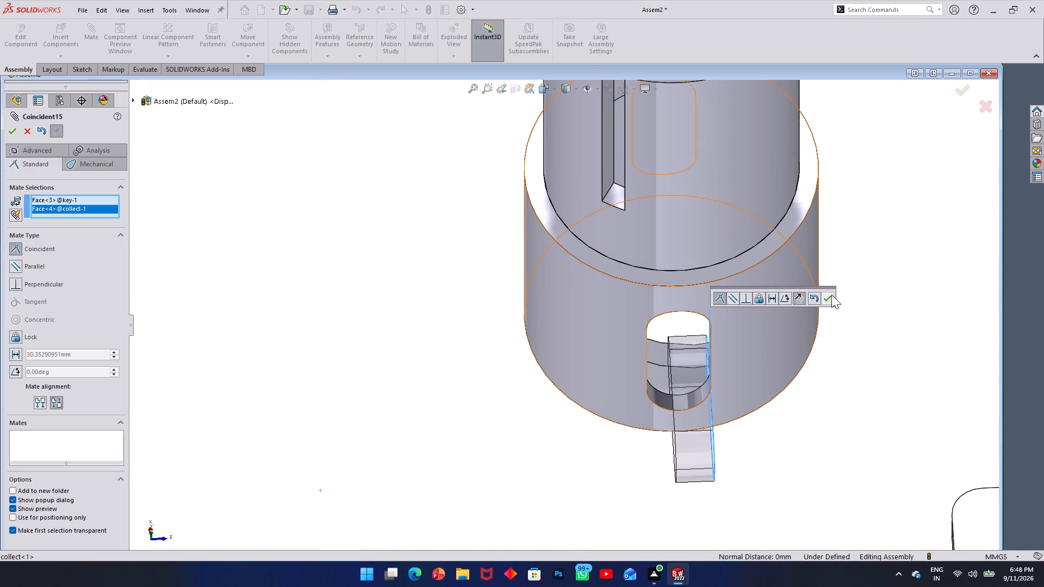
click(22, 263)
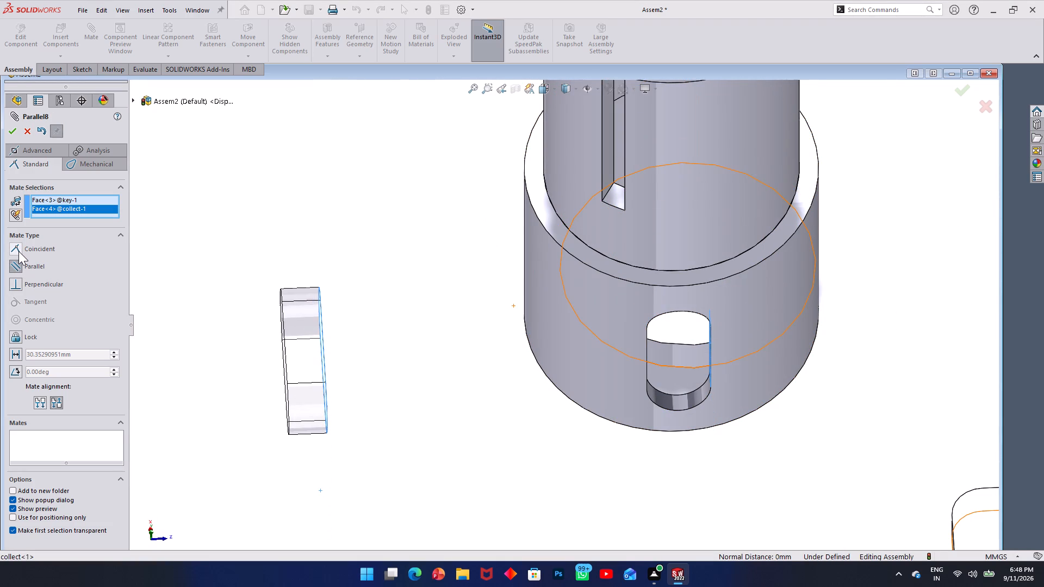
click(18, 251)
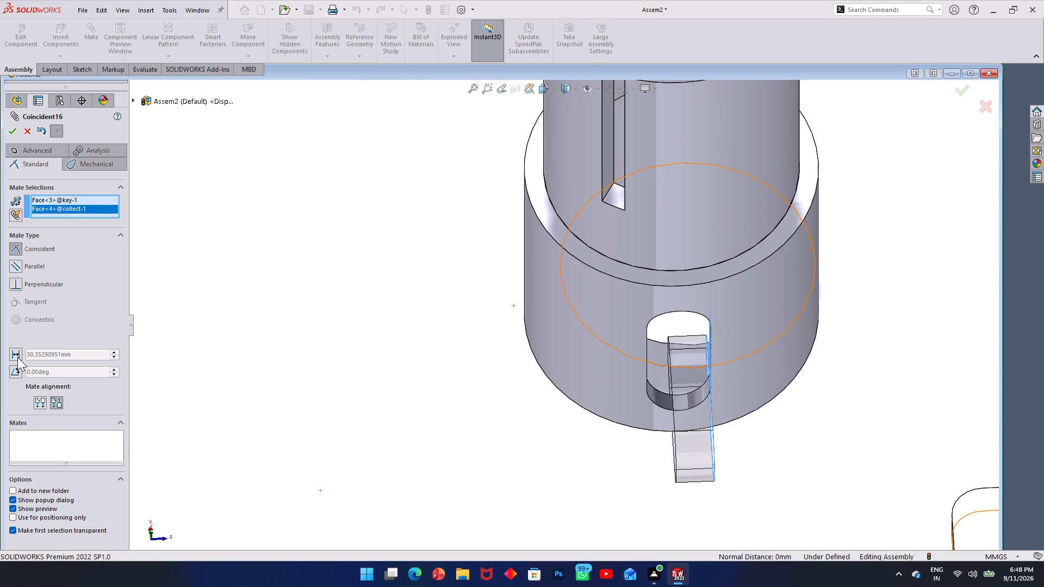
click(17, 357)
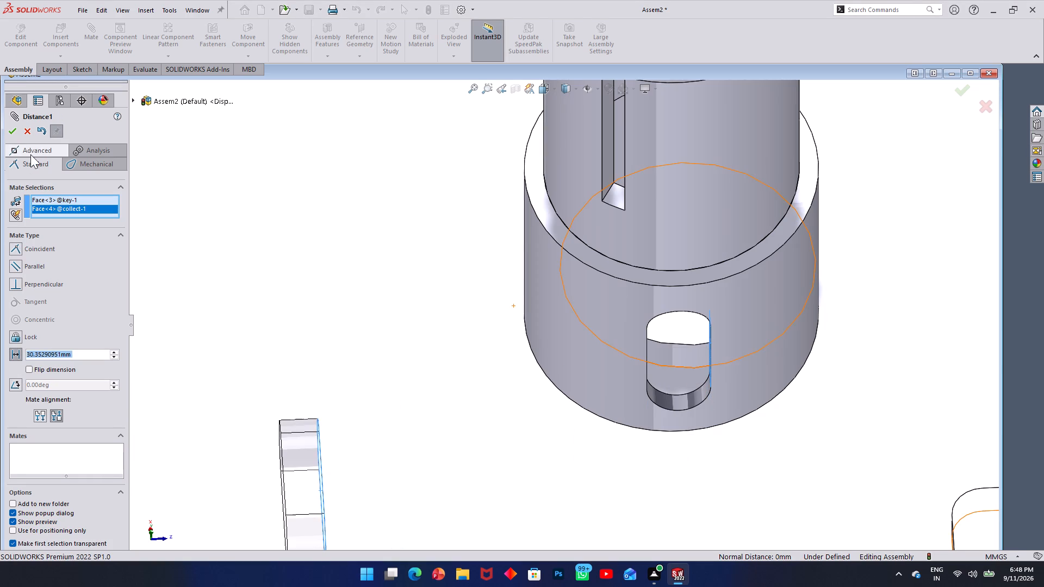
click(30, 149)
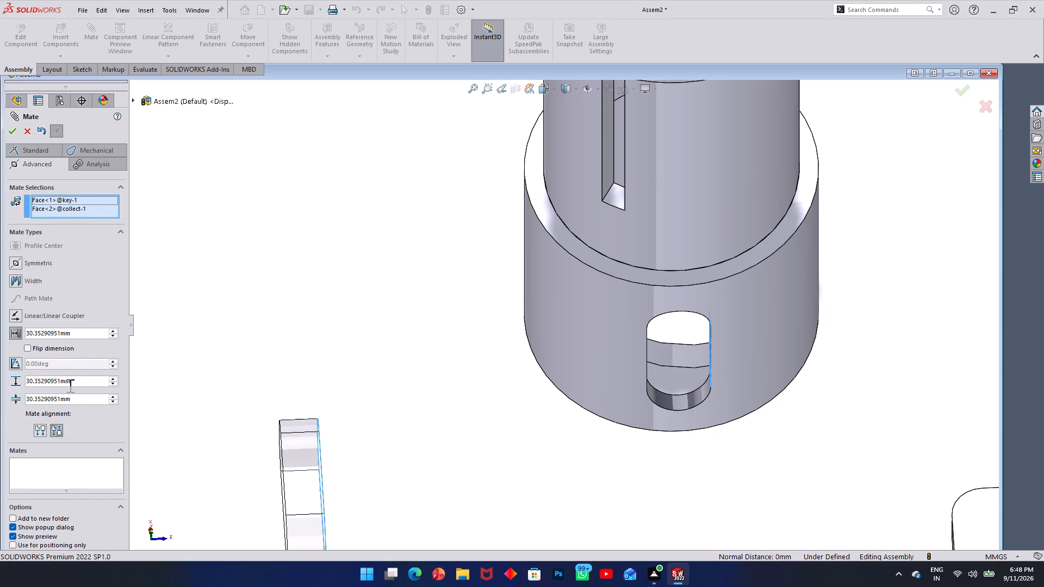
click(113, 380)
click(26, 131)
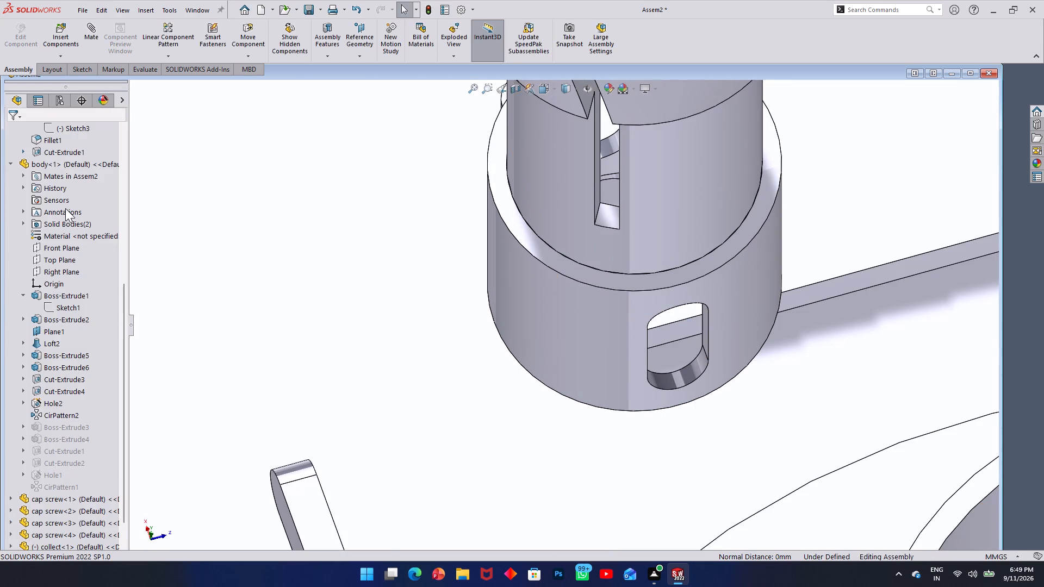
Mate the key's flat side face coincident with the straight side wall of the slot in the collect's lower collar.
scroll(401, 414, up, 7)
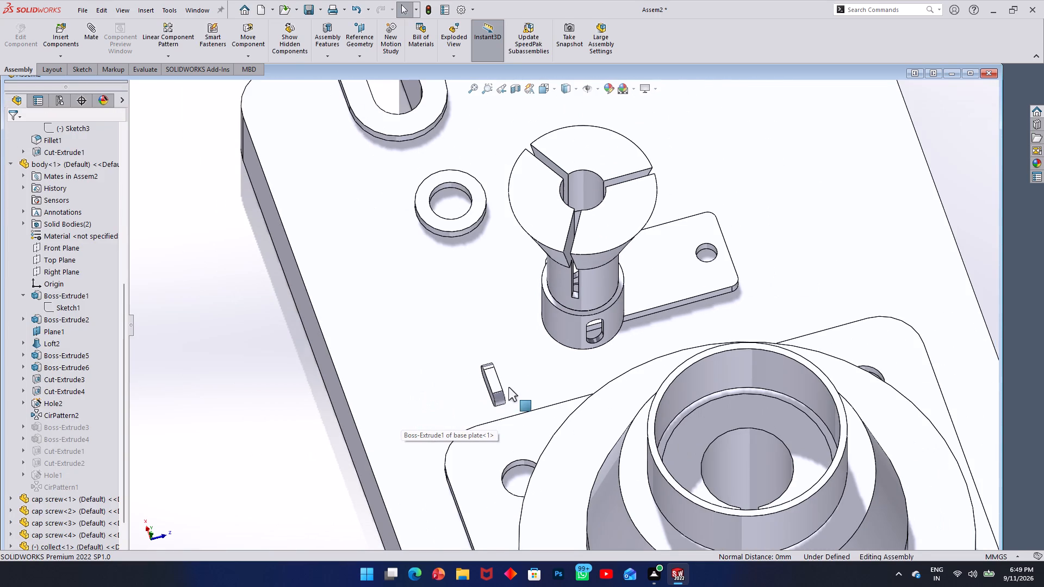
middle_drag(507, 387, 443, 374)
click(212, 203)
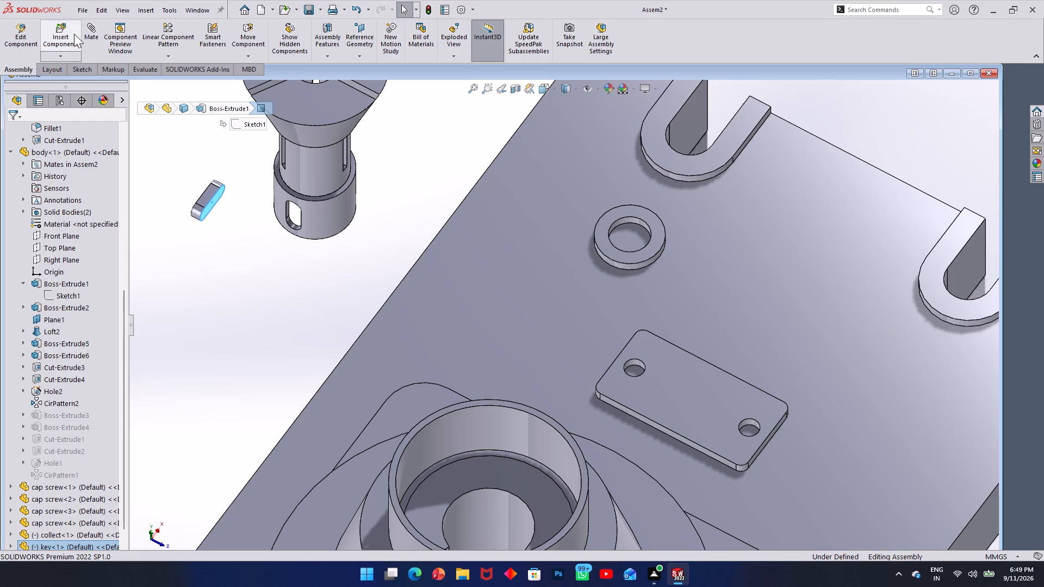
scroll(290, 214, down, 3)
middle_drag(288, 216, 308, 226)
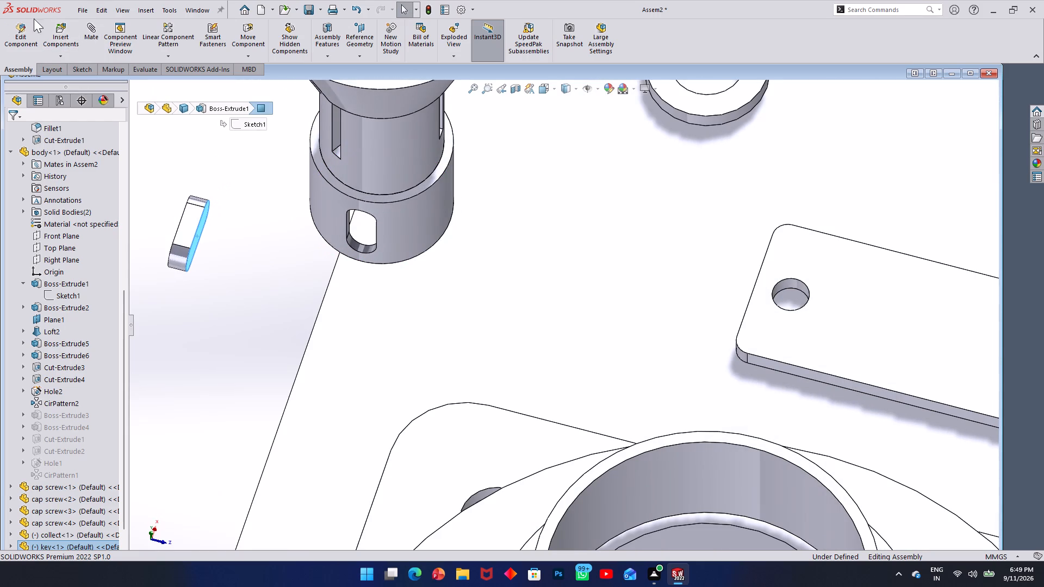
click(94, 30)
middle_drag(325, 168, 374, 163)
middle_drag(276, 233, 291, 224)
scroll(382, 181, up, 2)
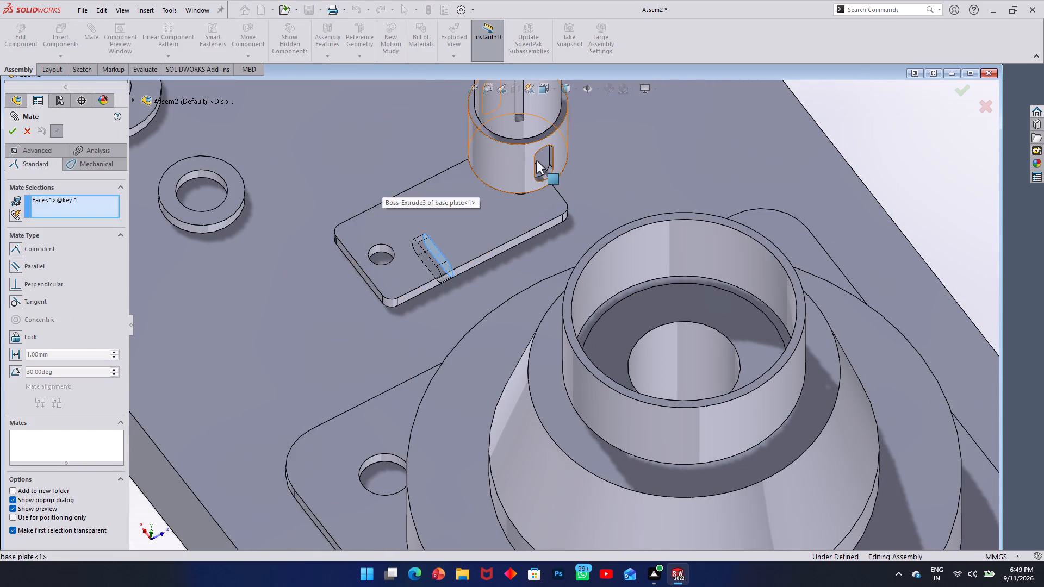
click(551, 157)
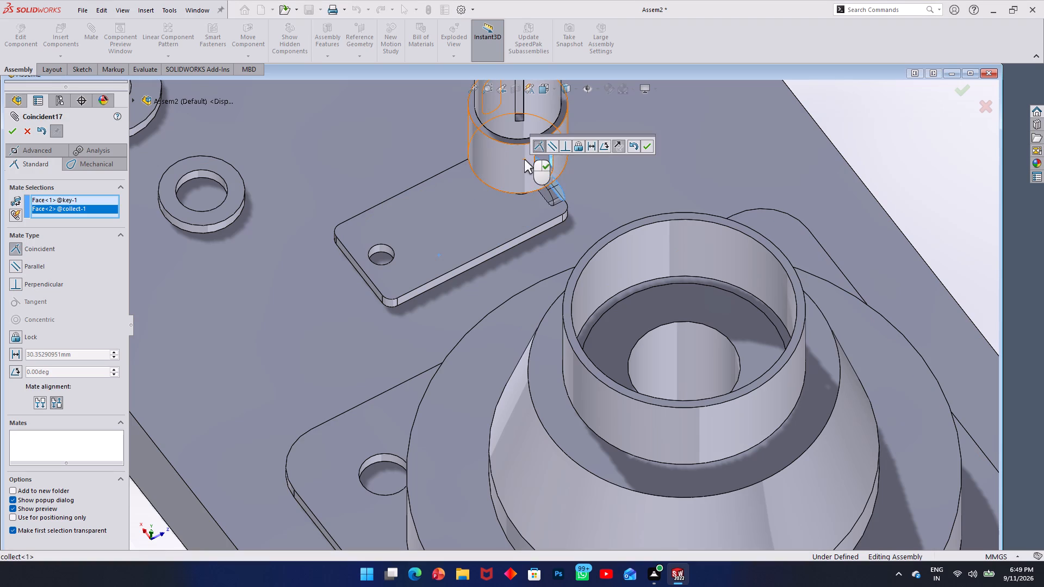
click(10, 132)
Slide the key up into the collar slot along its mated wall and shift the key and collect sideways.
middle_drag(462, 189, 421, 172)
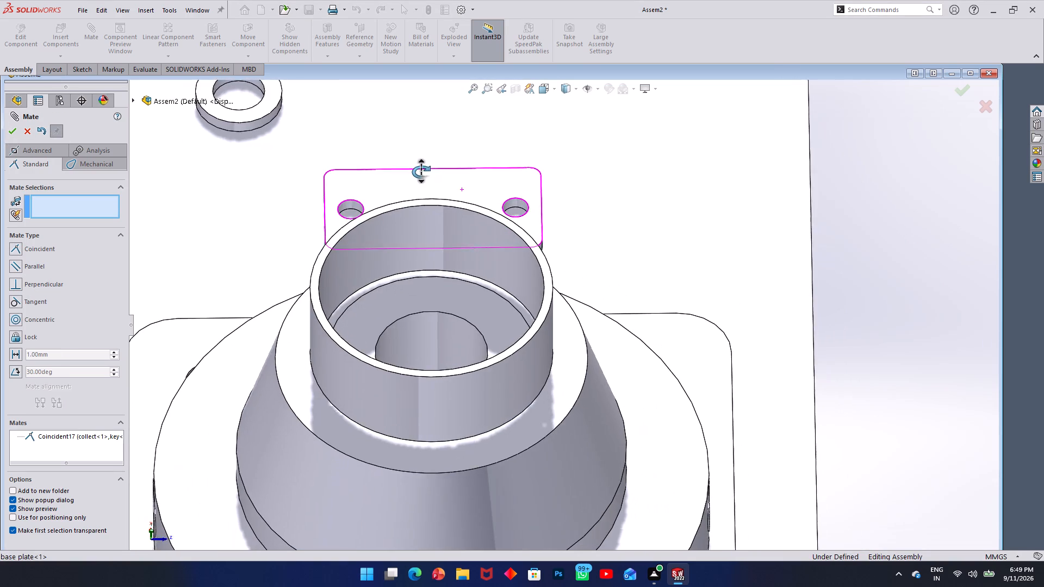
middle_drag(421, 172, 420, 171)
scroll(411, 186, up, 5)
scroll(409, 186, down, 6)
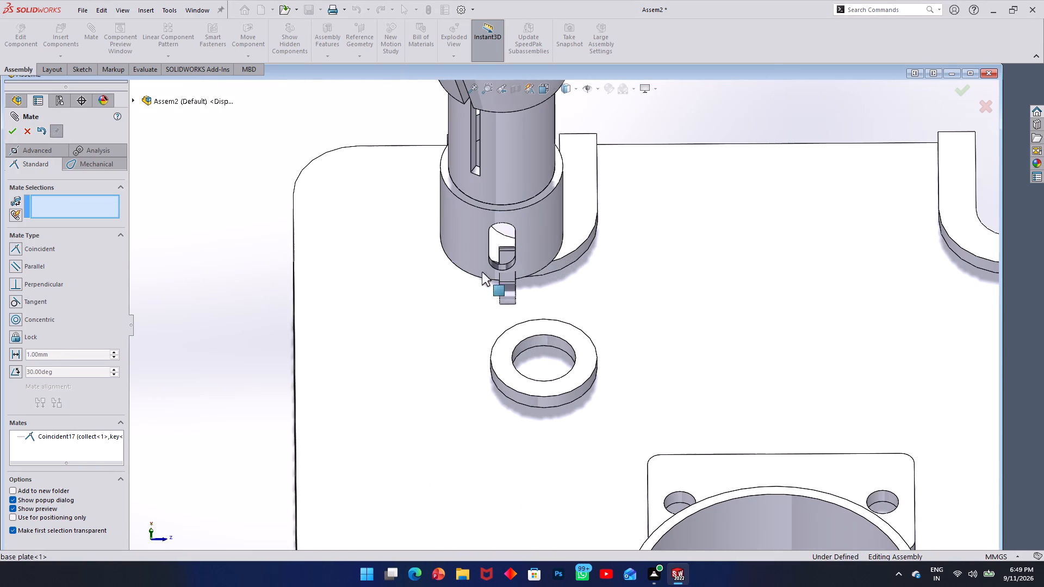
drag(505, 293, 505, 254)
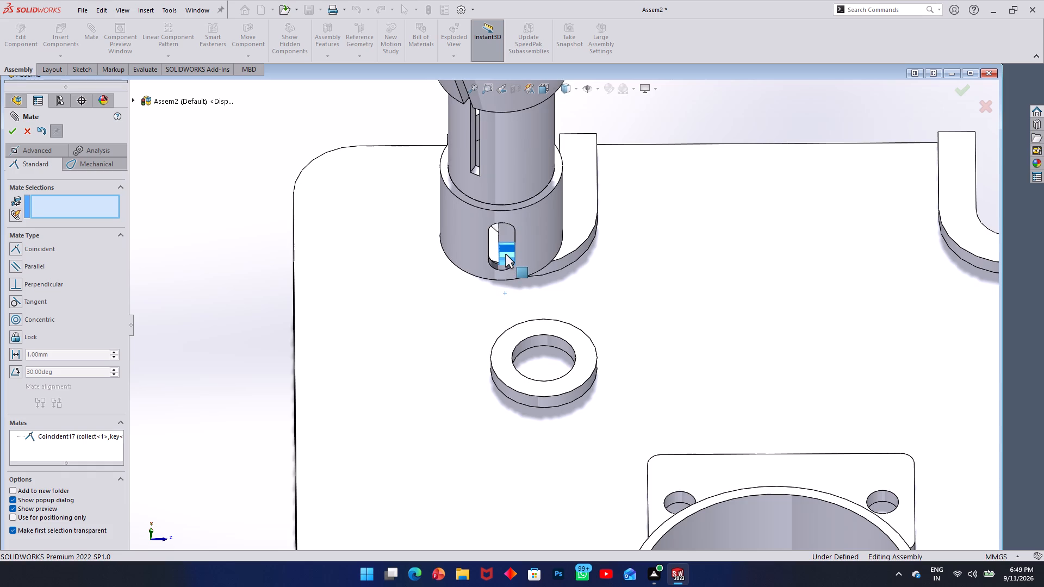
drag(505, 254, 499, 258)
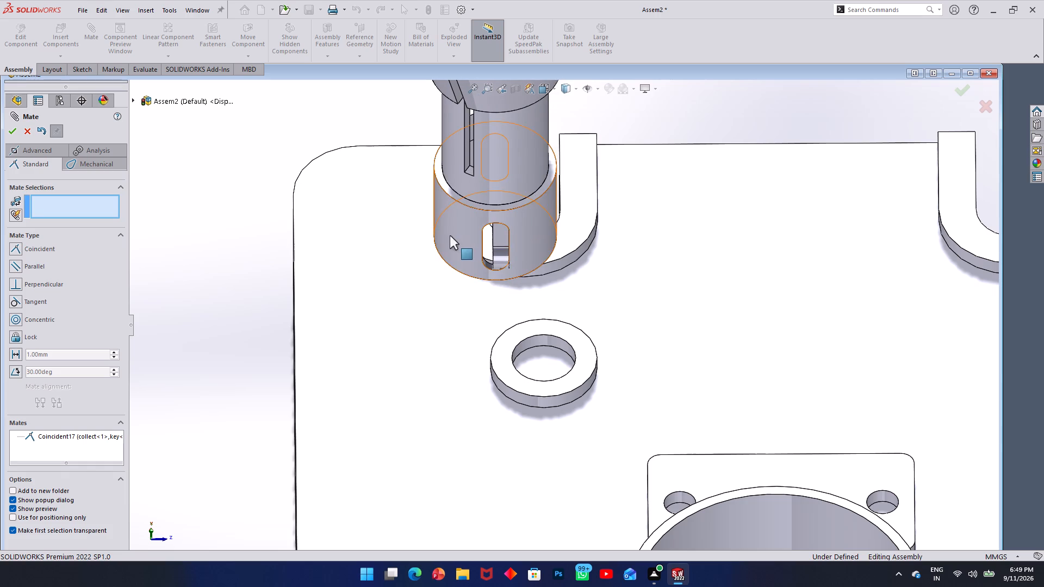
scroll(543, 240, down, 2)
middle_drag(488, 235, 455, 228)
drag(463, 278, 368, 271)
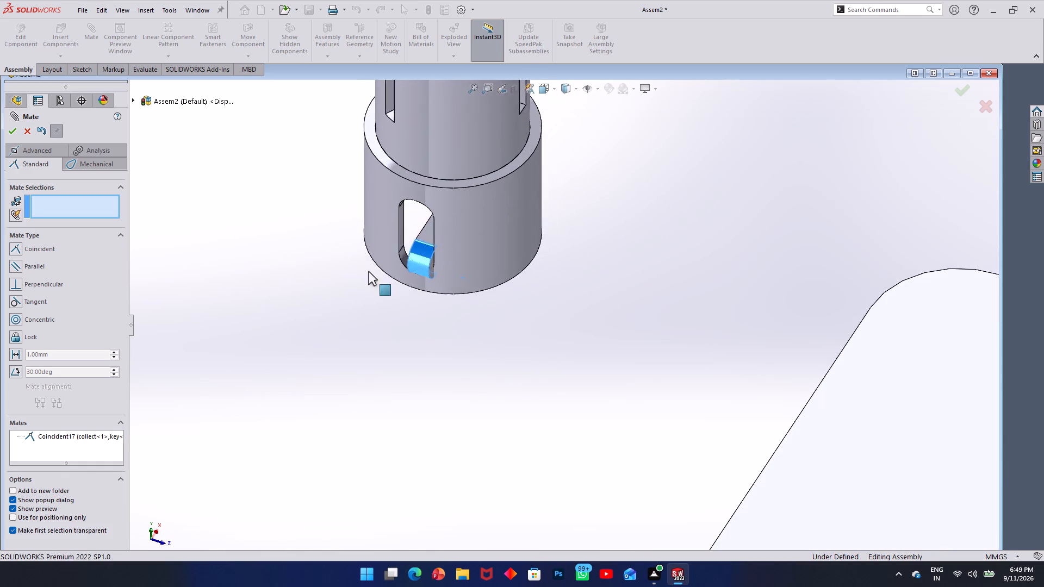
drag(368, 271, 337, 278)
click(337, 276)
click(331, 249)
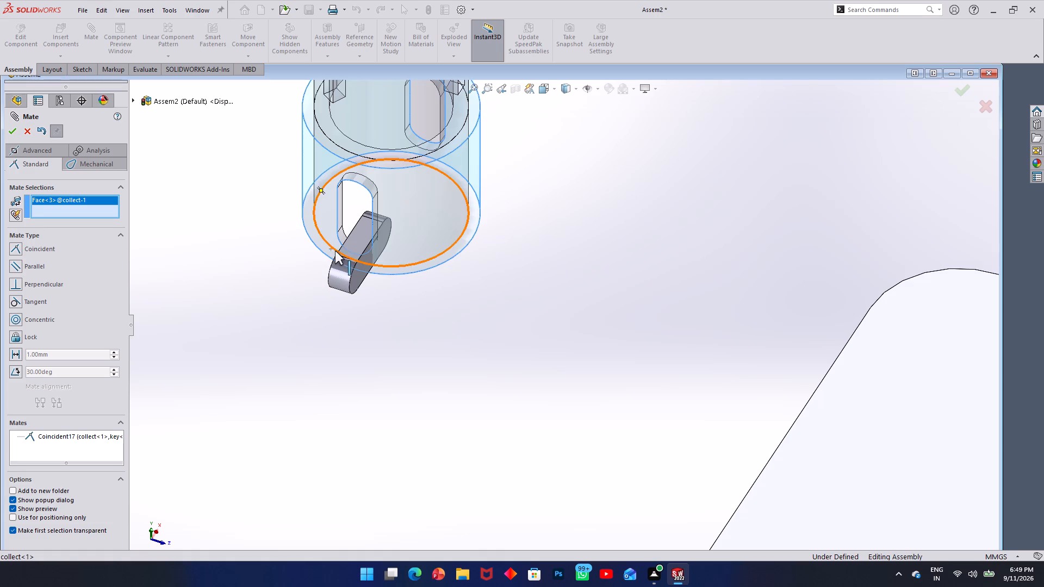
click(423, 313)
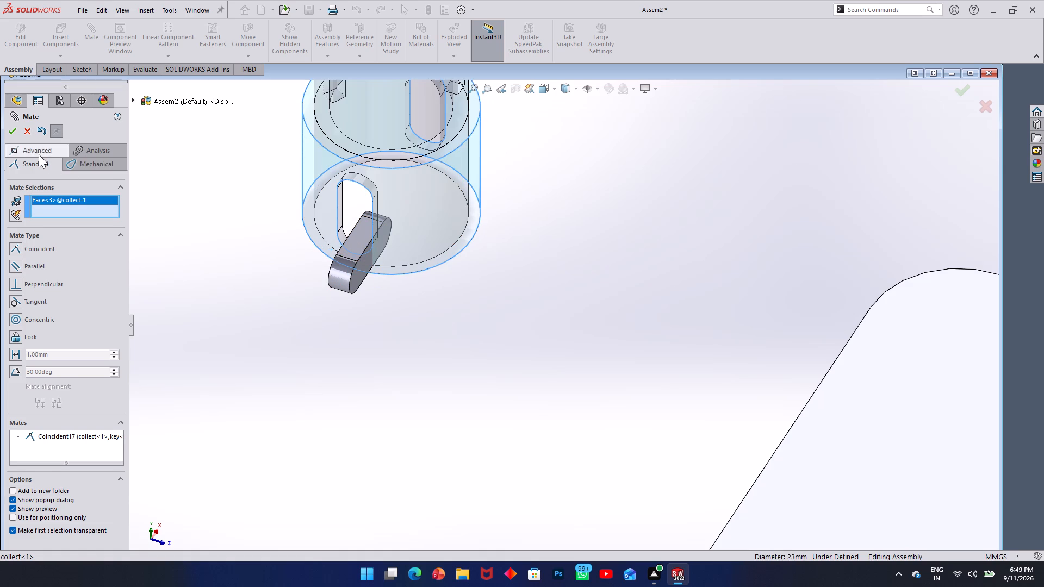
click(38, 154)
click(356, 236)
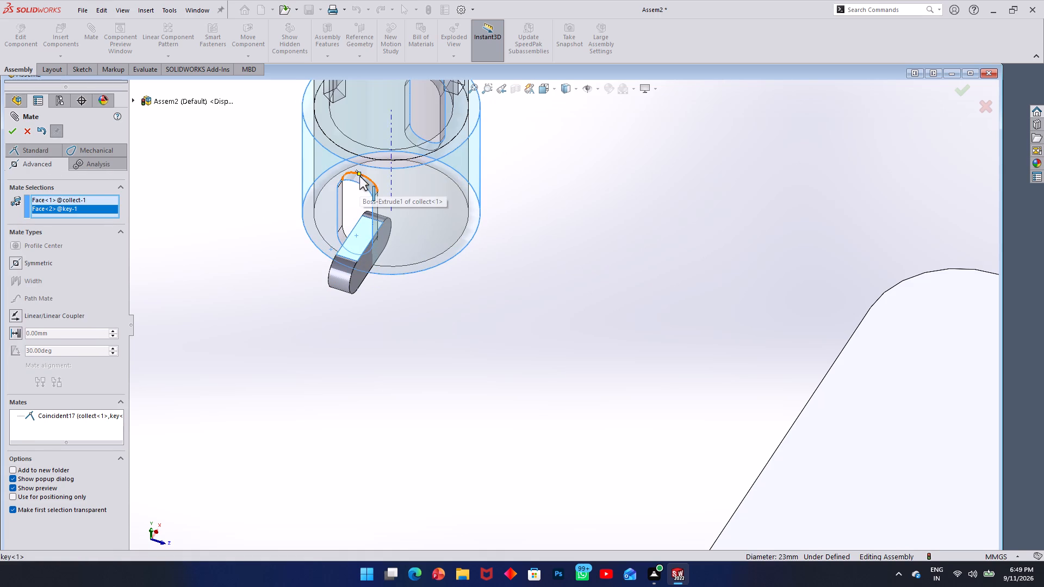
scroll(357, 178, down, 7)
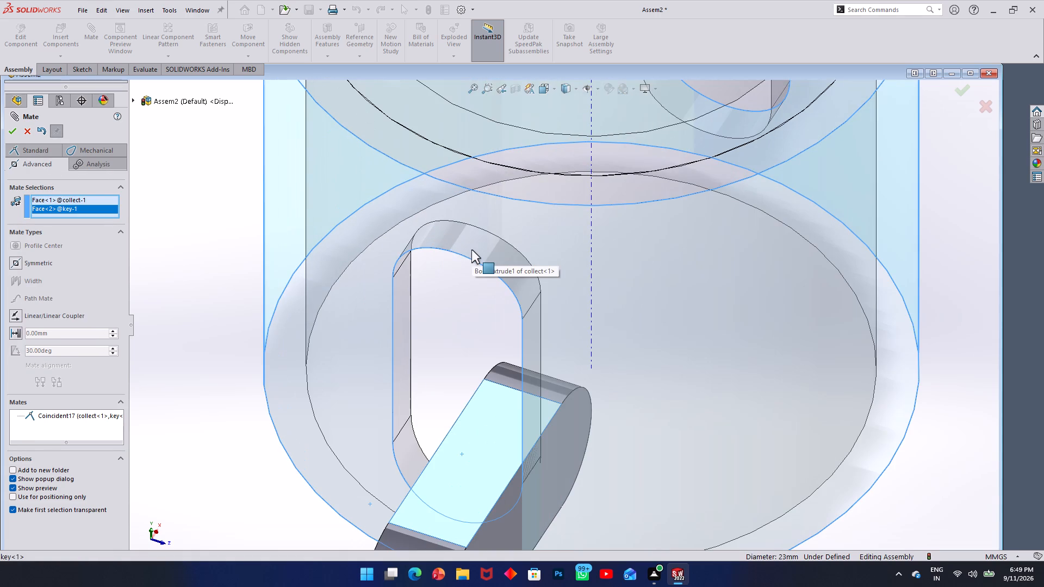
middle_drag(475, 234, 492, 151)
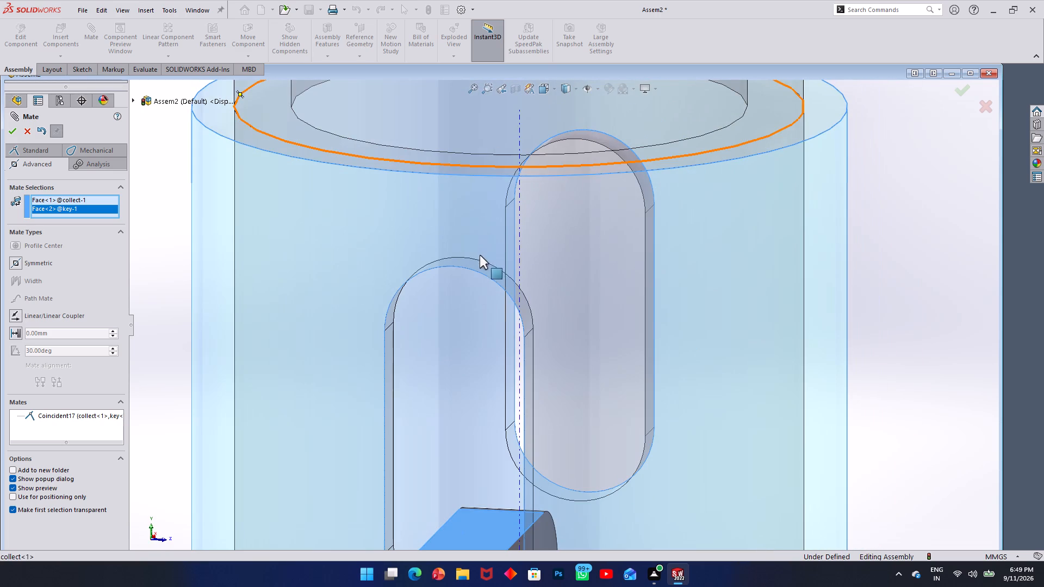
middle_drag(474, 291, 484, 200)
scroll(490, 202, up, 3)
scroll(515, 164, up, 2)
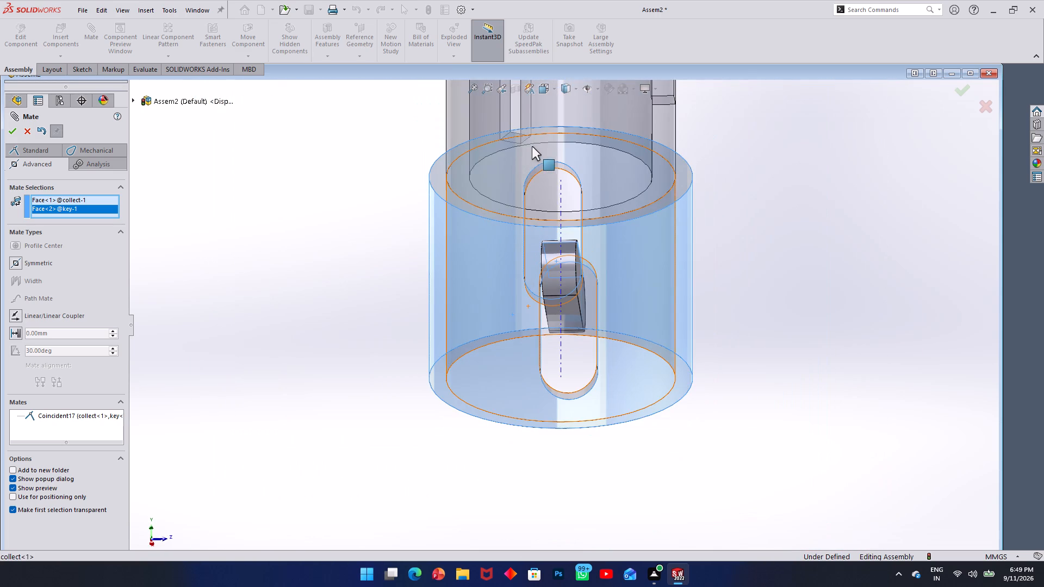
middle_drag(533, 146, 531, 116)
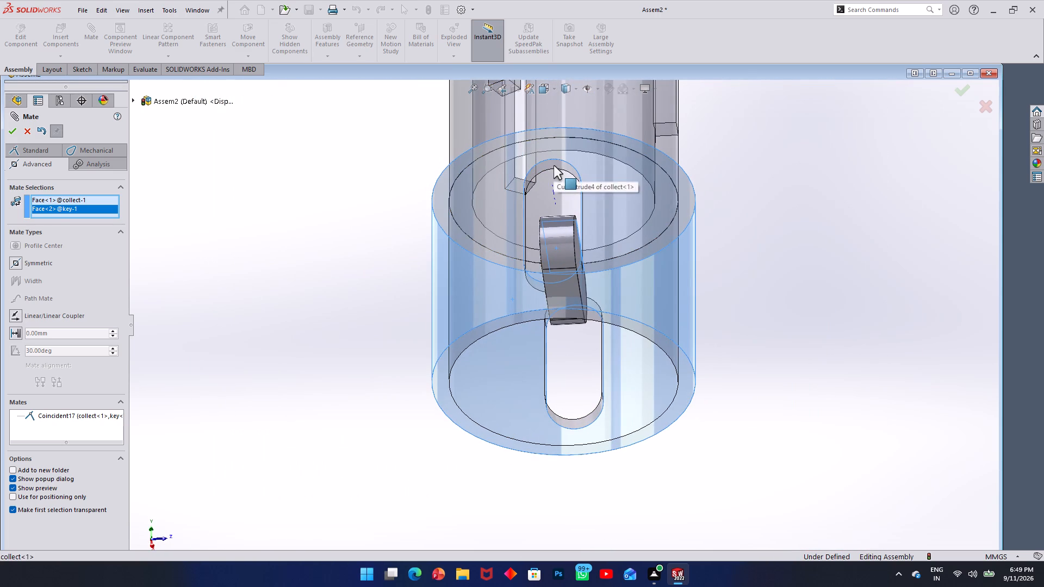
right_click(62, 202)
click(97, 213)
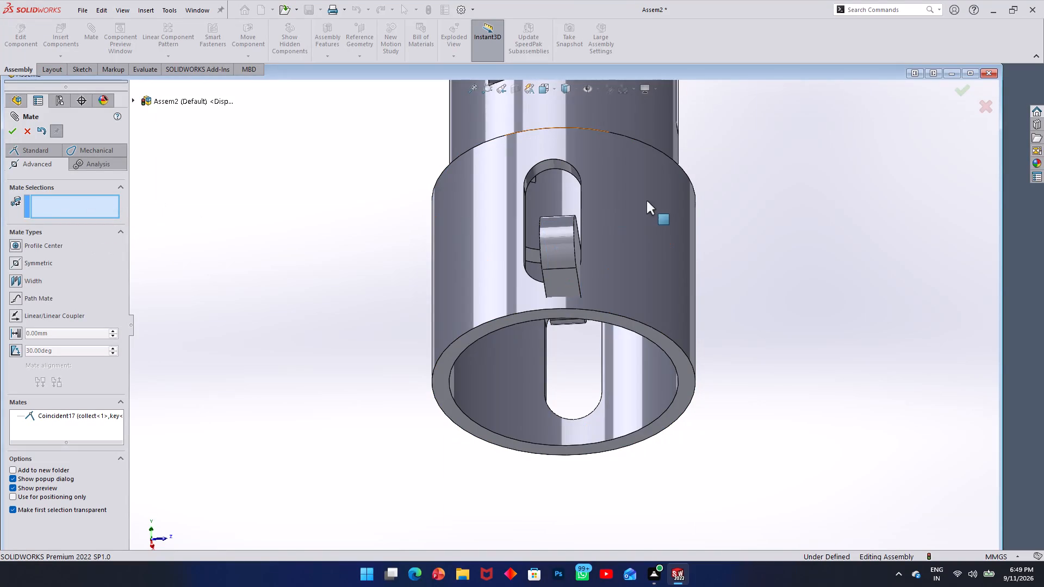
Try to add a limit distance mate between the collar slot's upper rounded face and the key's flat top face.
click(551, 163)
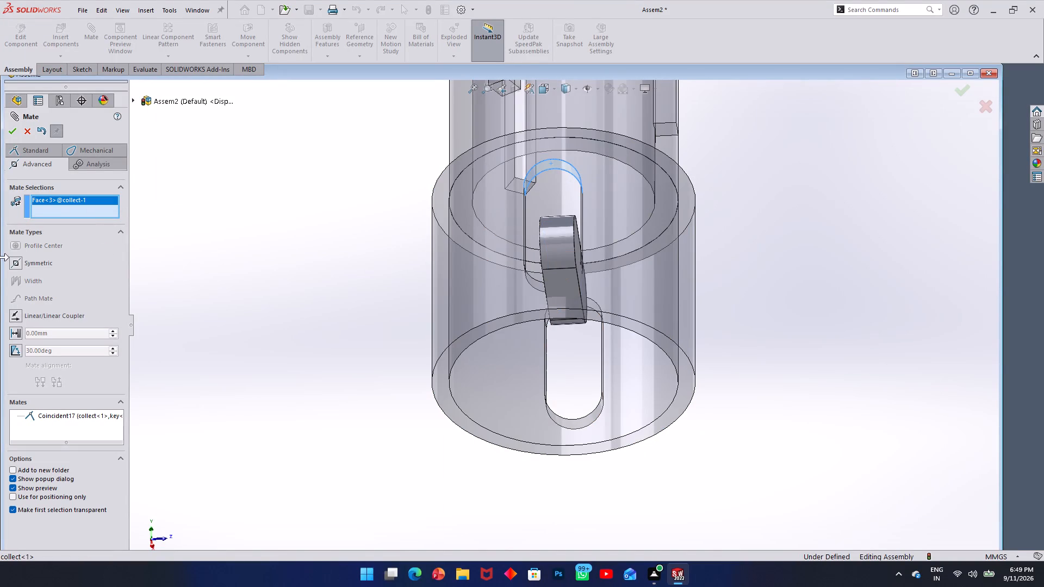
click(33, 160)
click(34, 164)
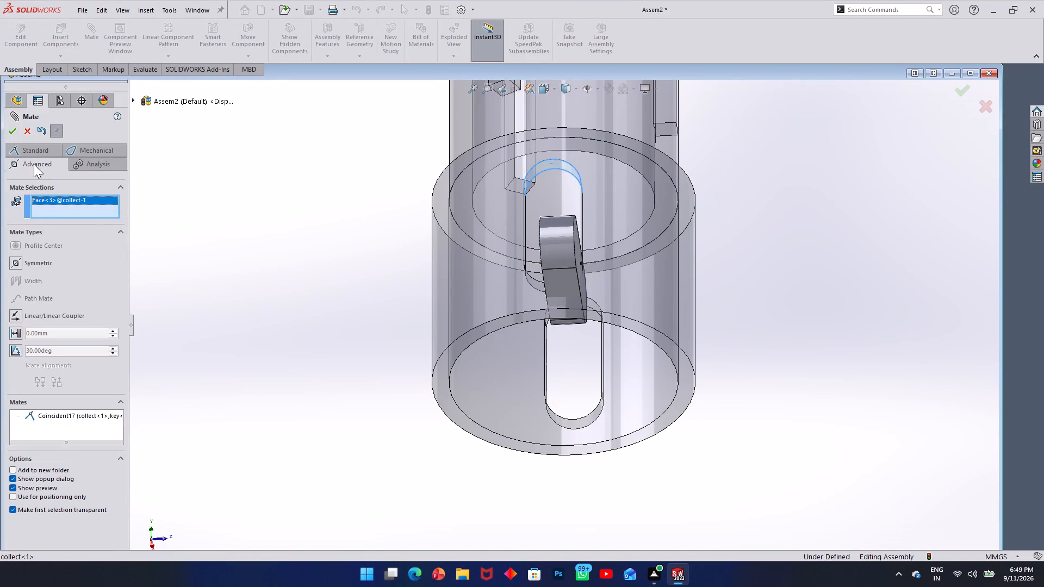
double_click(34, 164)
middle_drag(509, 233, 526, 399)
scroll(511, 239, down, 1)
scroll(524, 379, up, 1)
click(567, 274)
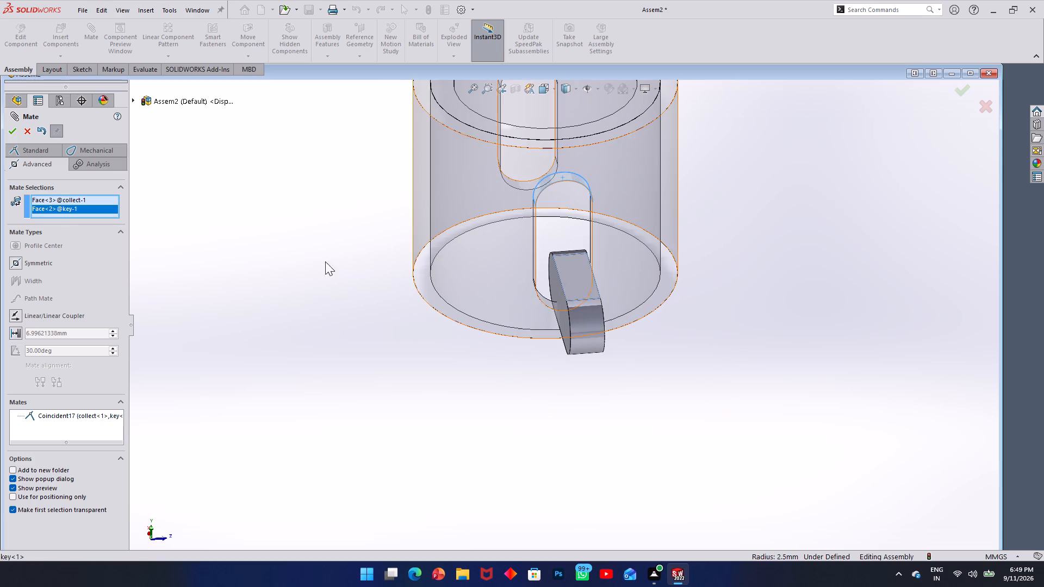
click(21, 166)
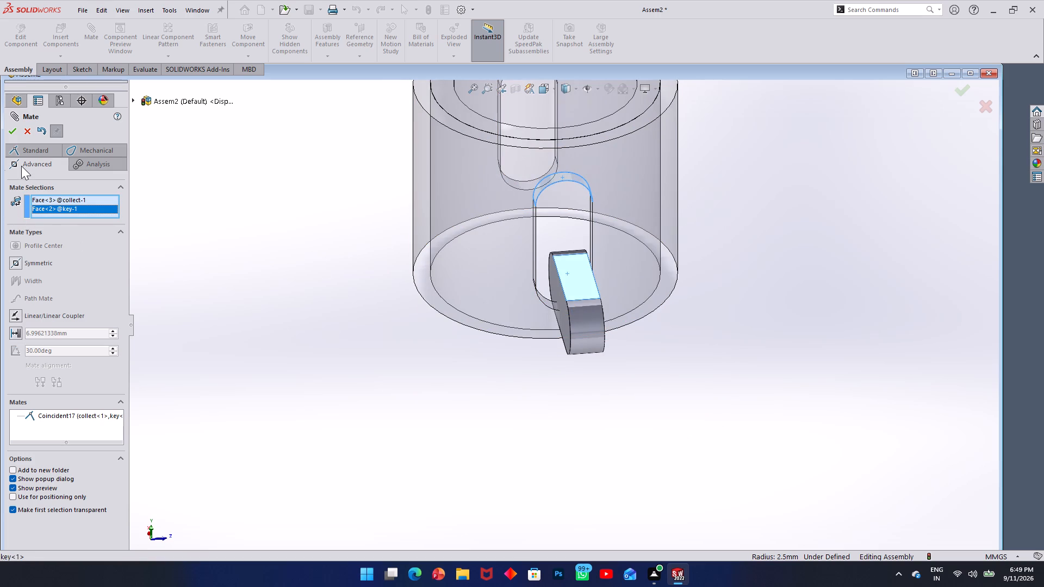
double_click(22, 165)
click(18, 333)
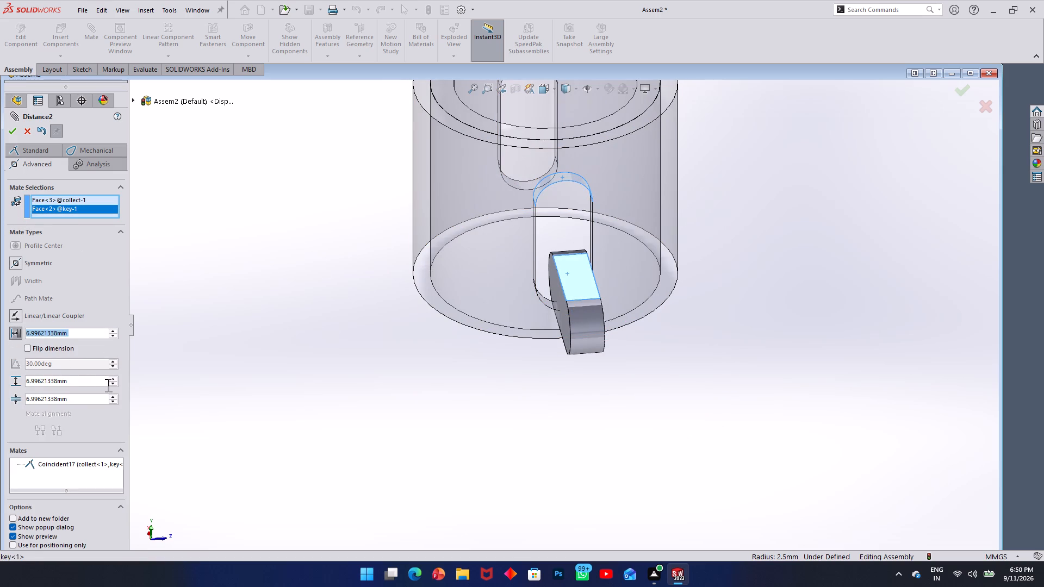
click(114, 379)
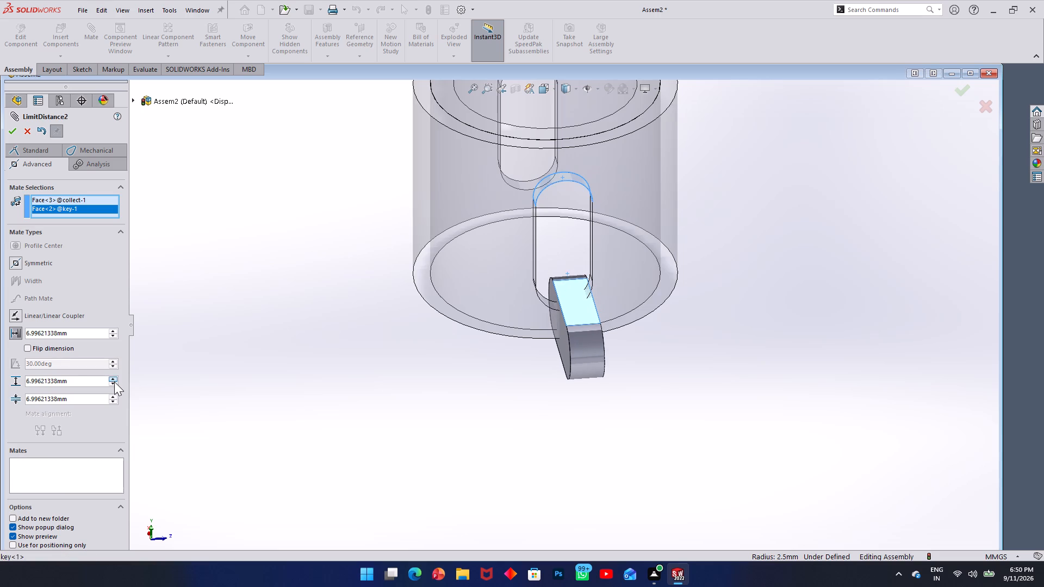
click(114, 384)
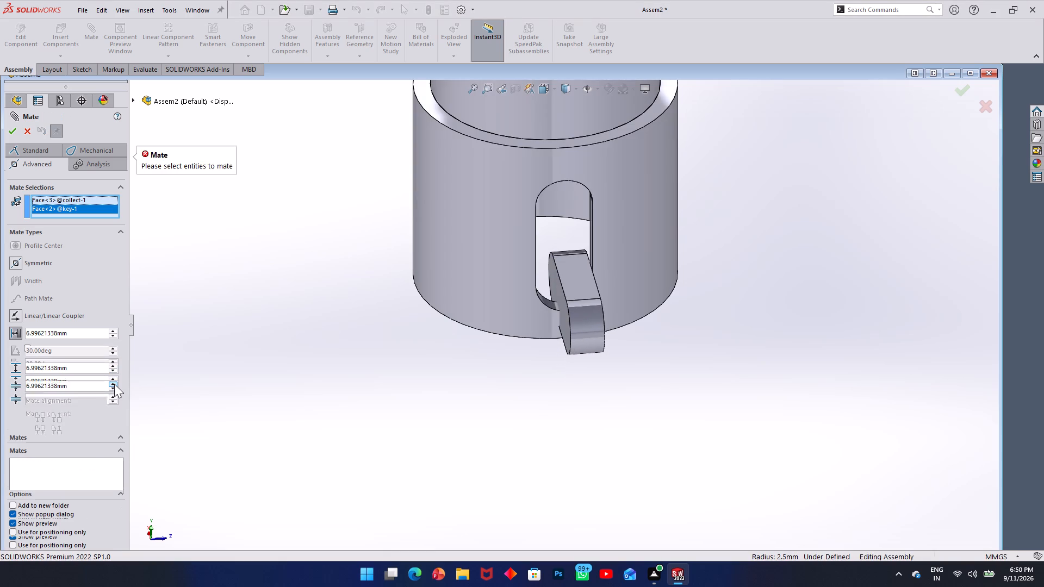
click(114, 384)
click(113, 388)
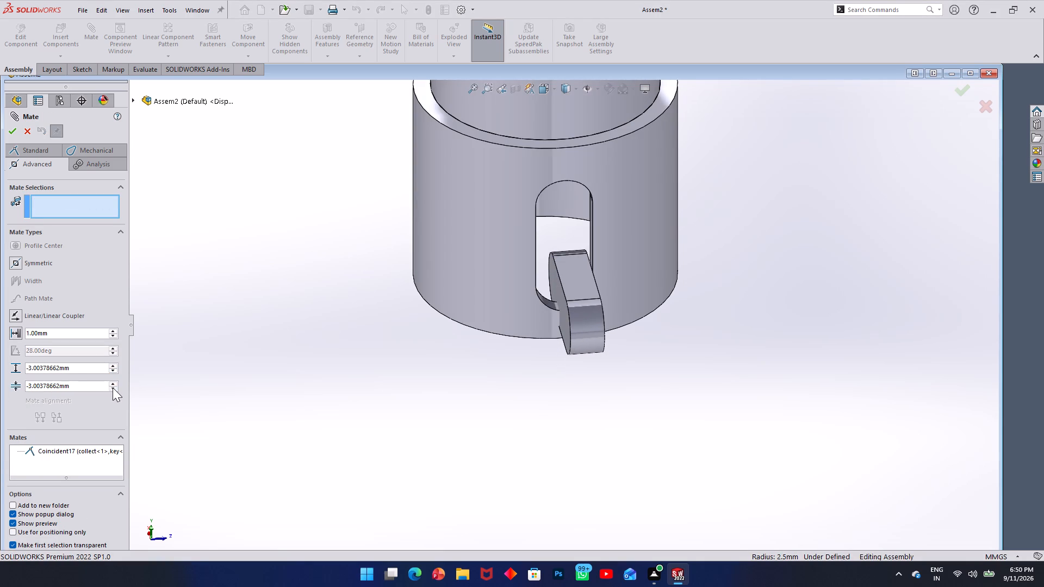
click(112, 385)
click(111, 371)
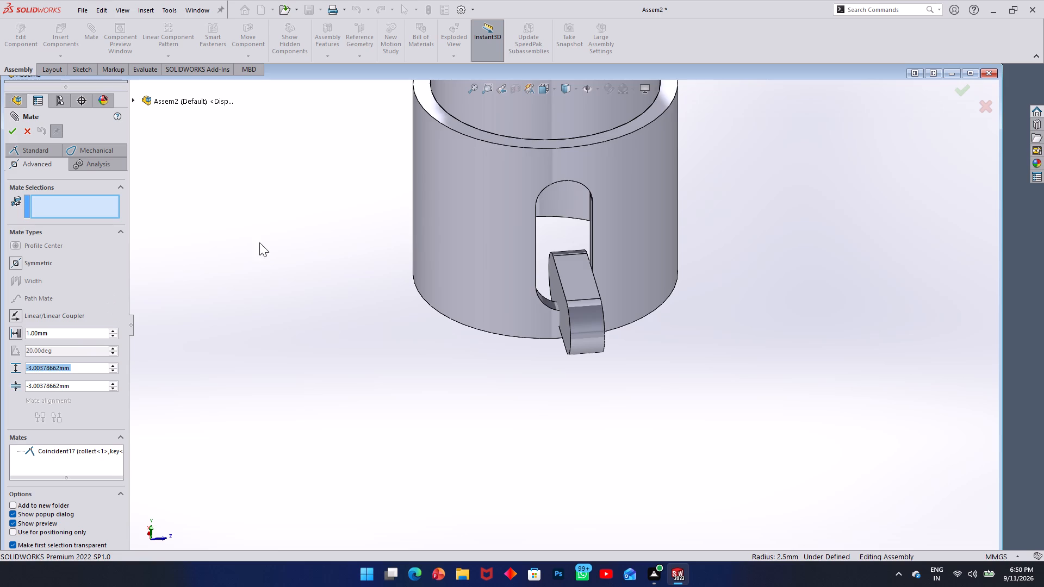
Define a limit distance mate from the key's flat top face to the slot's upper rounded face, maximum 66.996 mm and minimum -153.004 mm.
click(574, 261)
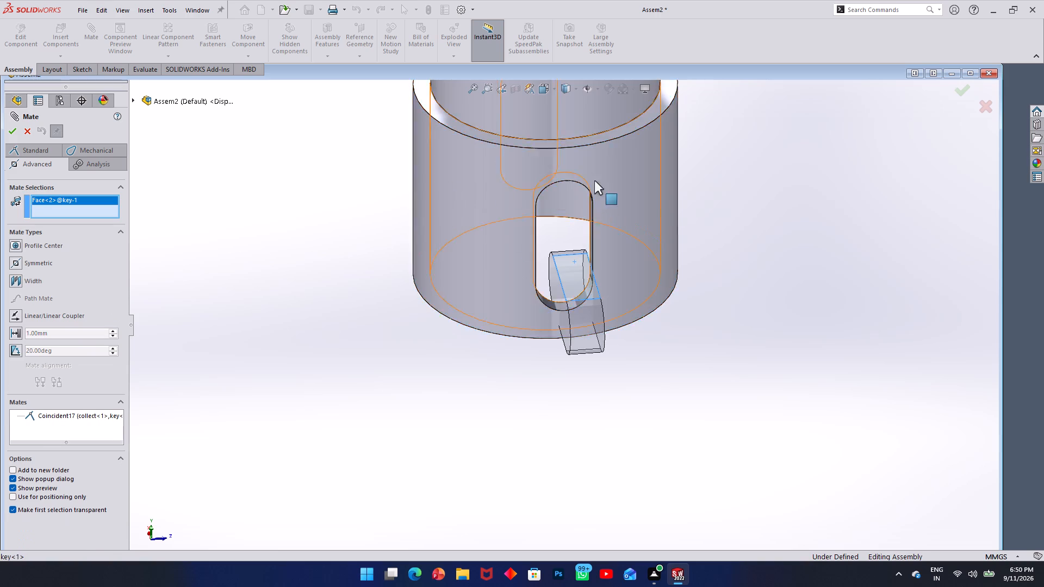
middle_drag(584, 172, 570, 36)
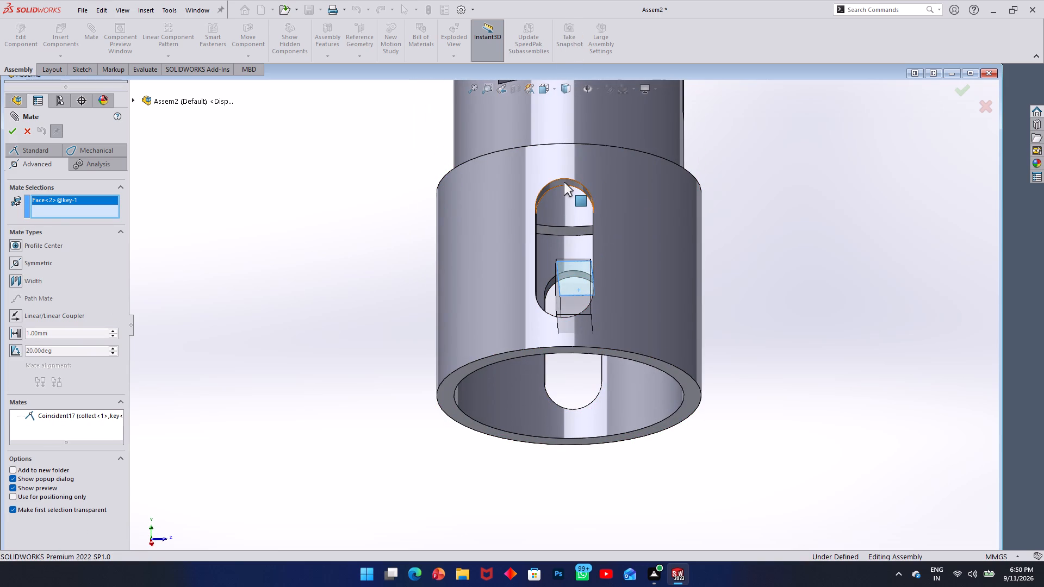
click(564, 182)
click(12, 338)
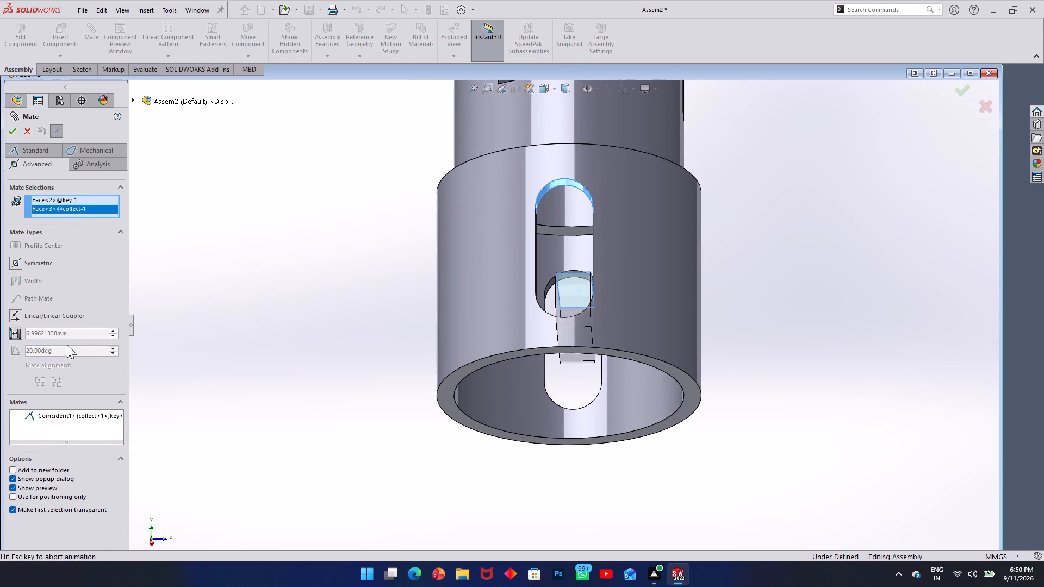
middle_drag(381, 319, 405, 370)
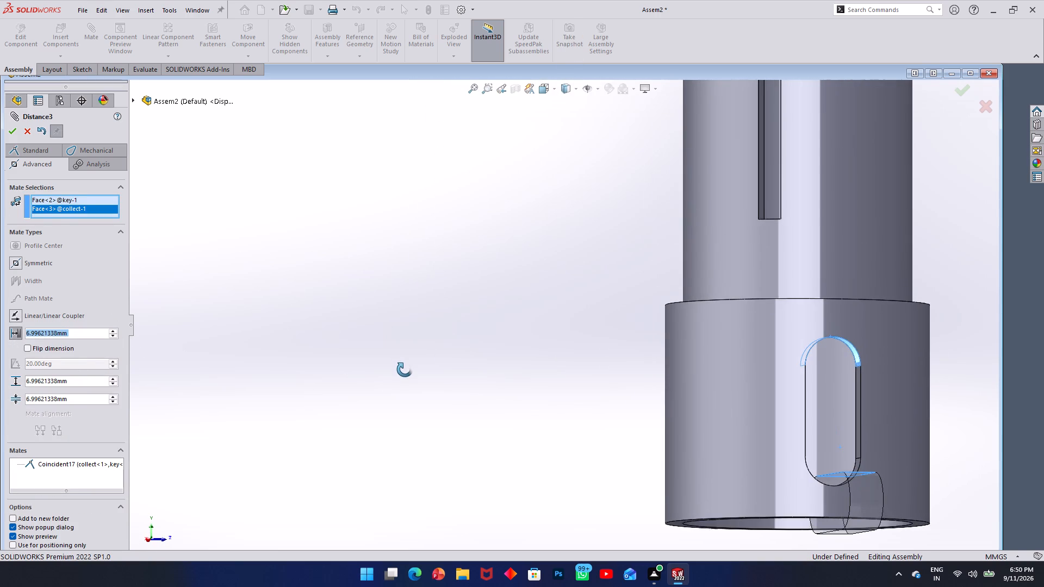
middle_drag(405, 370, 405, 370)
scroll(405, 370, up, 1)
click(109, 378)
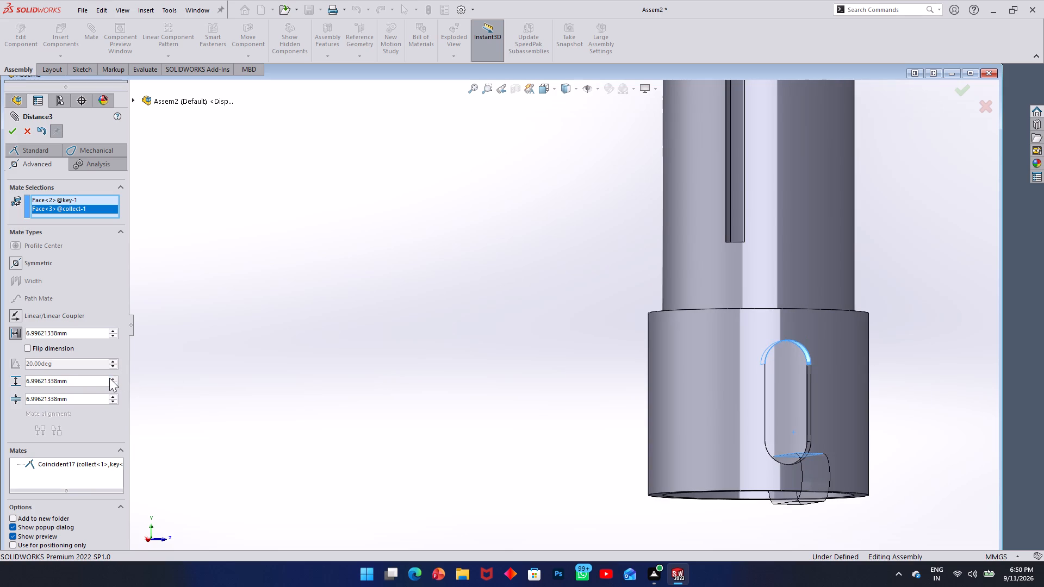
double_click(109, 378)
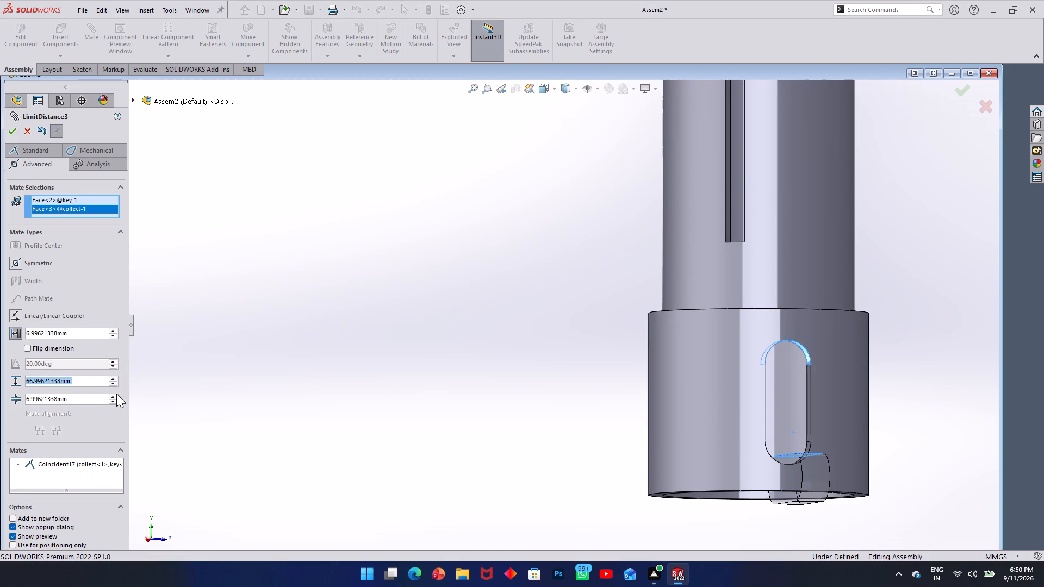
click(116, 396)
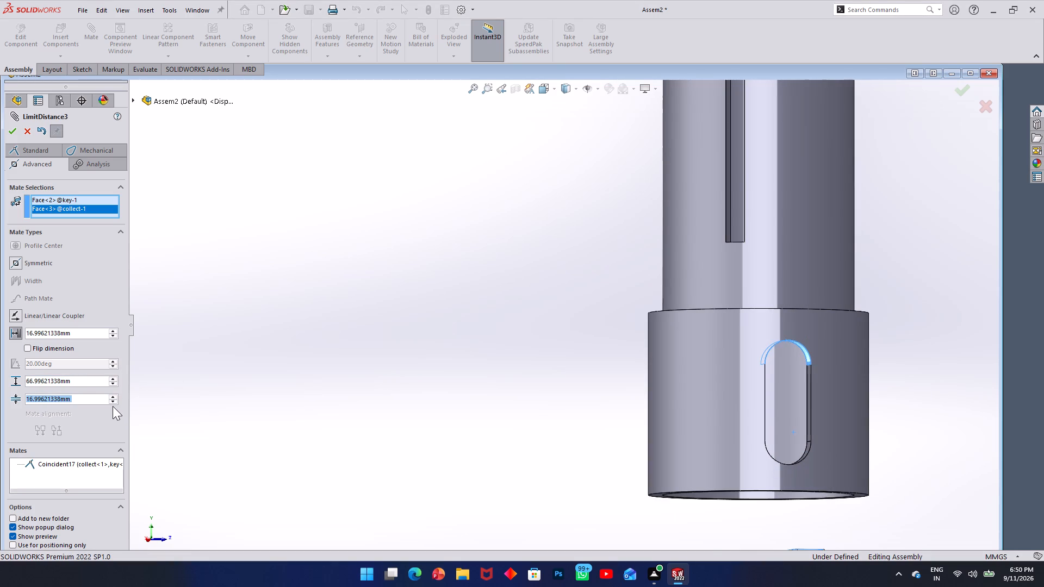
click(112, 403)
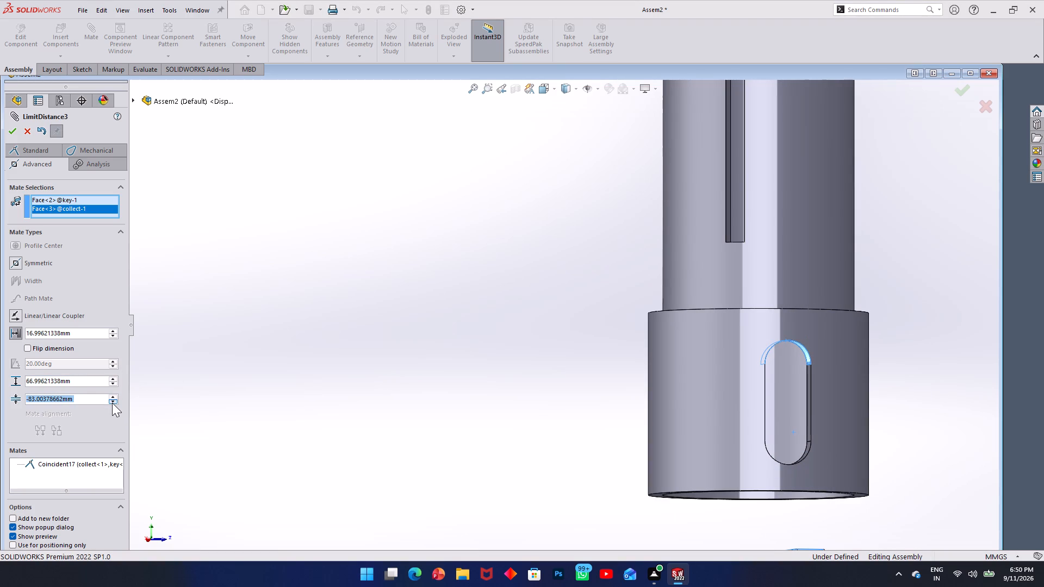
click(112, 403)
Move the key back up into the collar slot and accept the limit distance mate.
scroll(313, 388, up, 2)
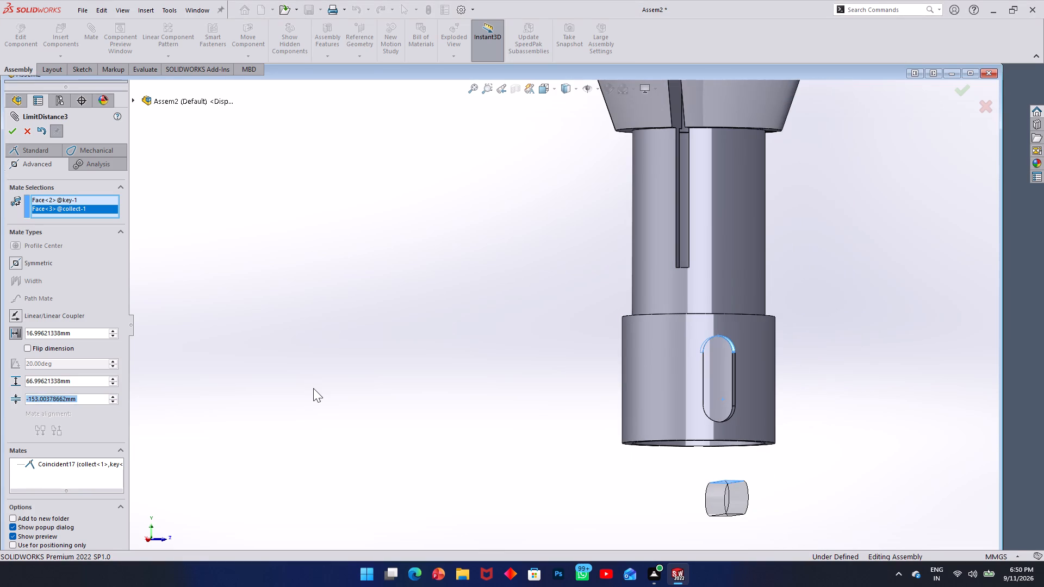
drag(712, 507, 709, 365)
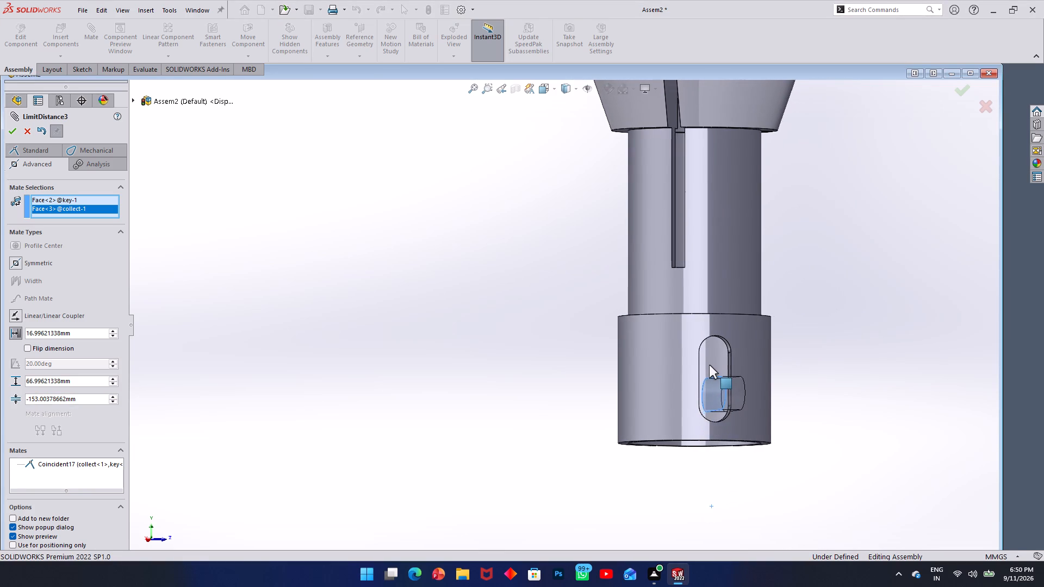
drag(709, 365, 709, 355)
scroll(581, 383, up, 1)
middle_drag(580, 383, 626, 395)
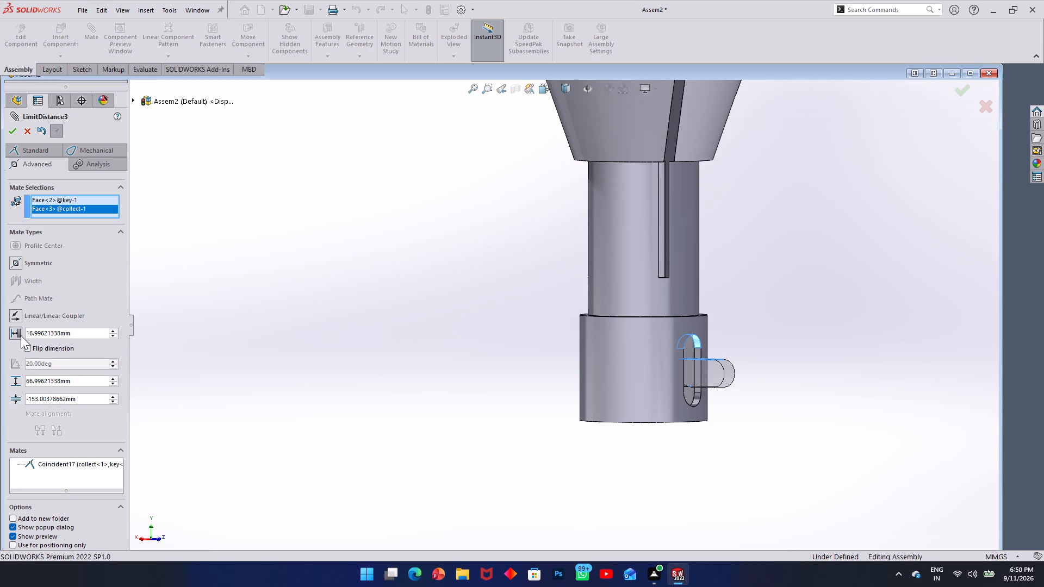
click(729, 379)
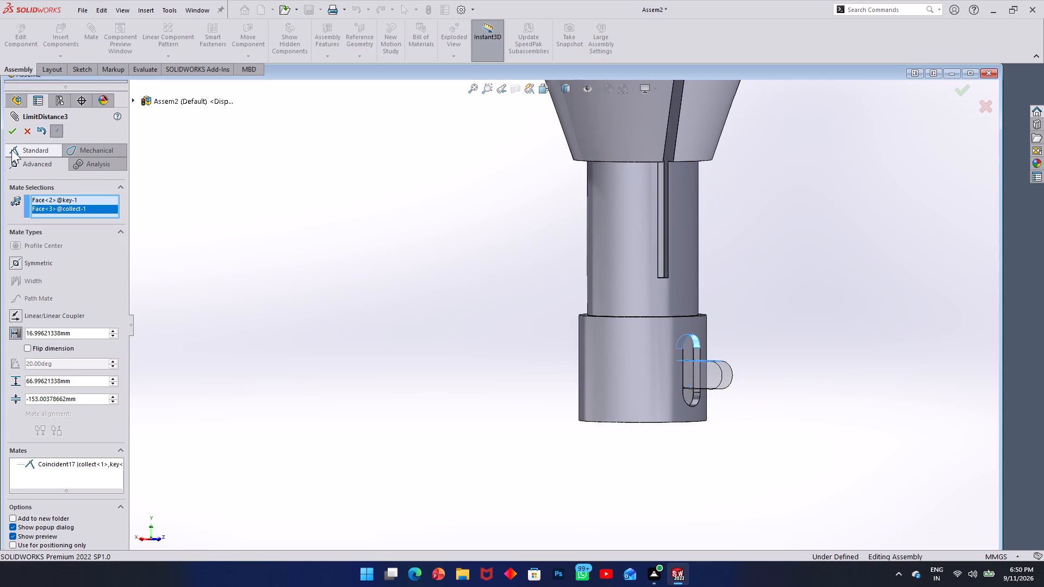
click(13, 128)
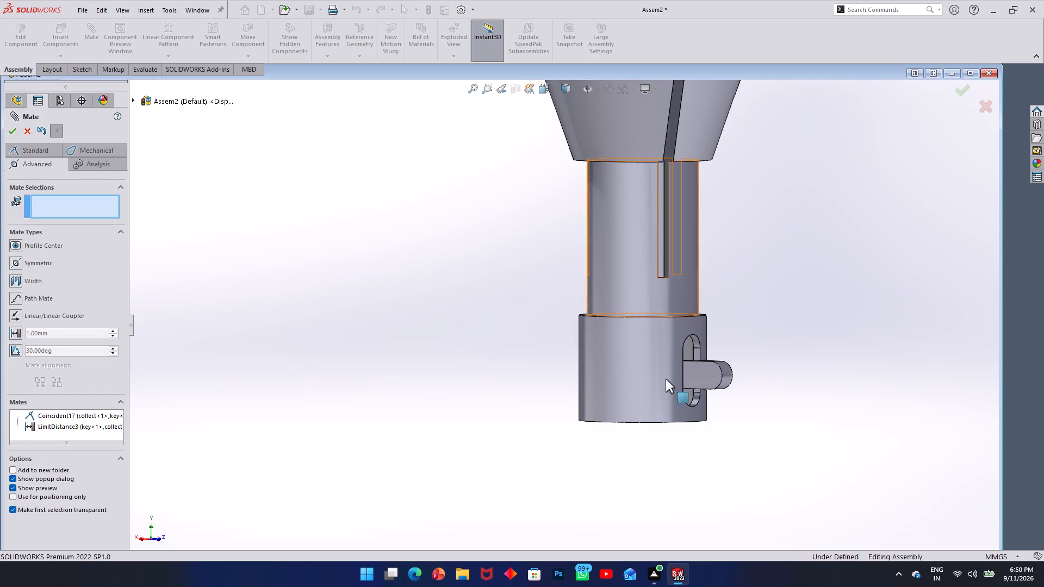
Slide the key to the upper end of the collar slot and pull it outward from the collar.
drag(711, 380, 701, 346)
middle_drag(698, 361, 587, 319)
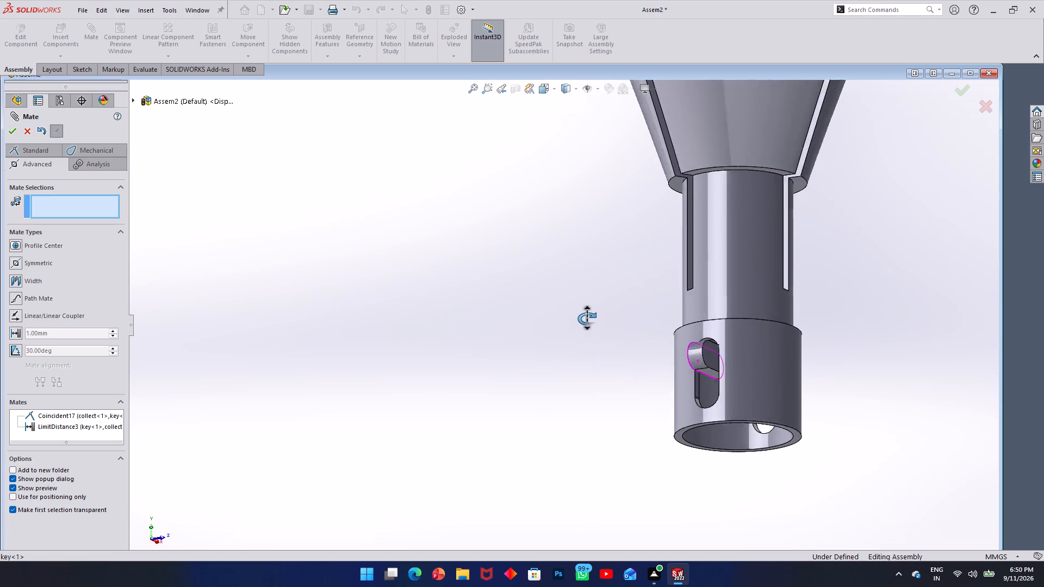
middle_drag(587, 319, 558, 316)
drag(711, 359, 677, 355)
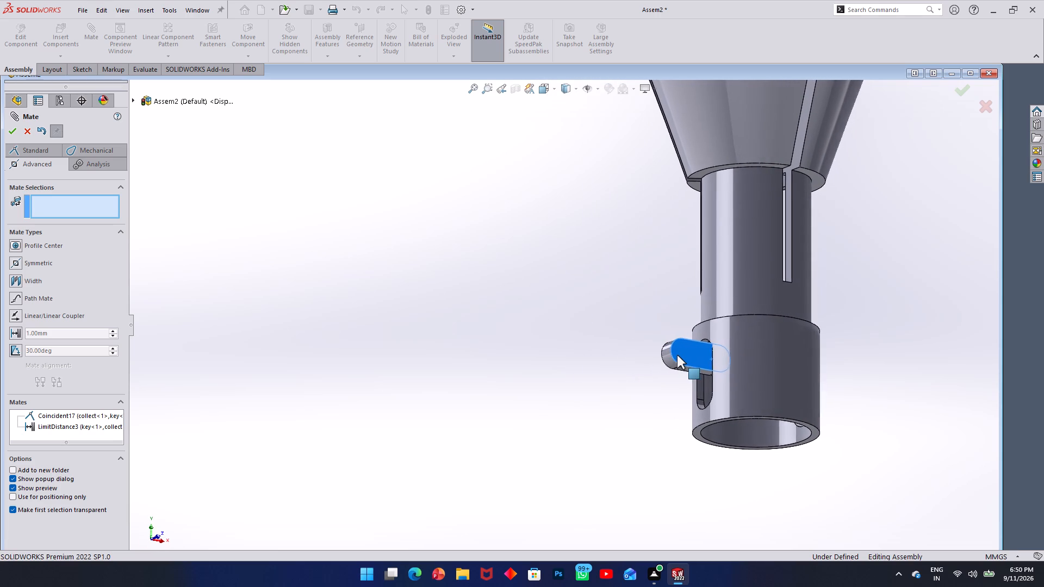
drag(677, 355, 676, 355)
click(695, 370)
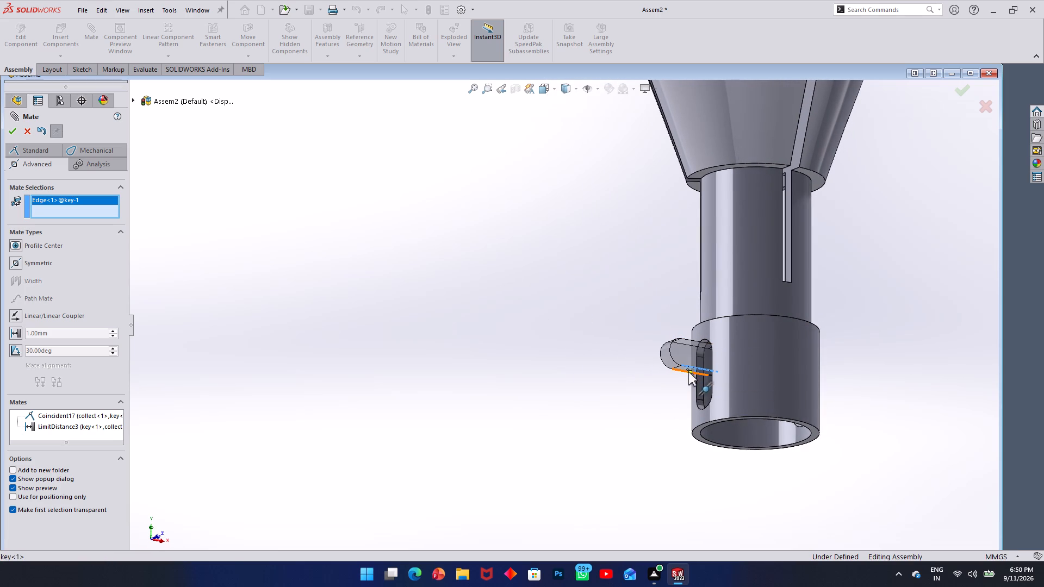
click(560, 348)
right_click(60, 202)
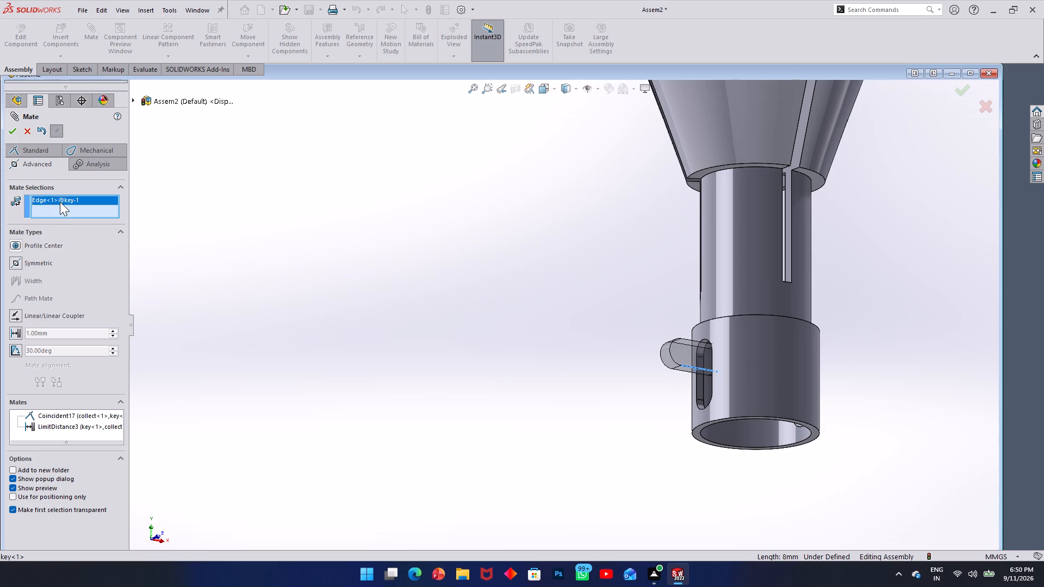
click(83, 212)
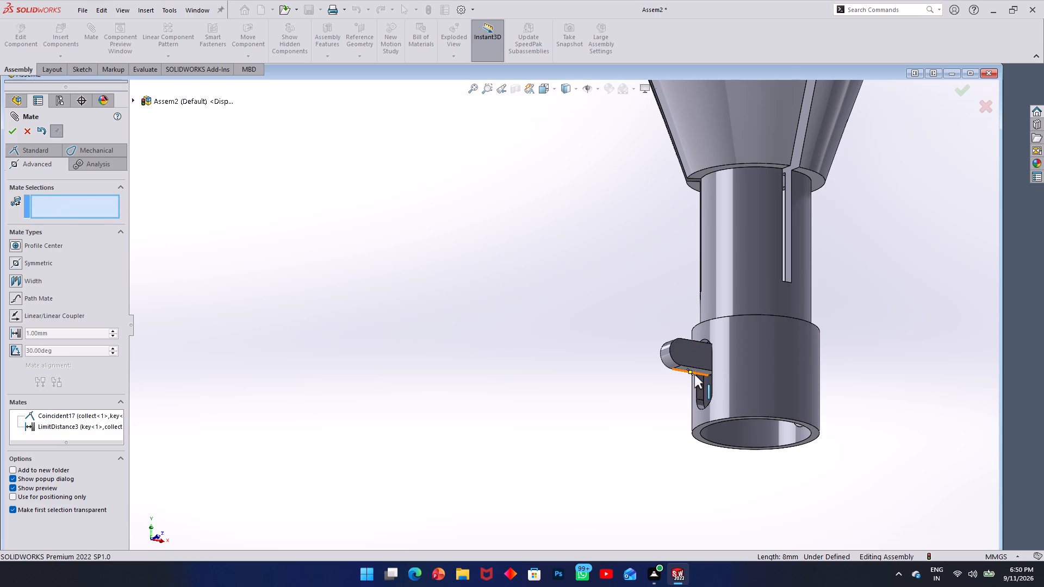
Mate the key's flat underside tangent to the lower rounded face of the slot in the collect's collar.
click(693, 370)
middle_drag(692, 399, 754, 529)
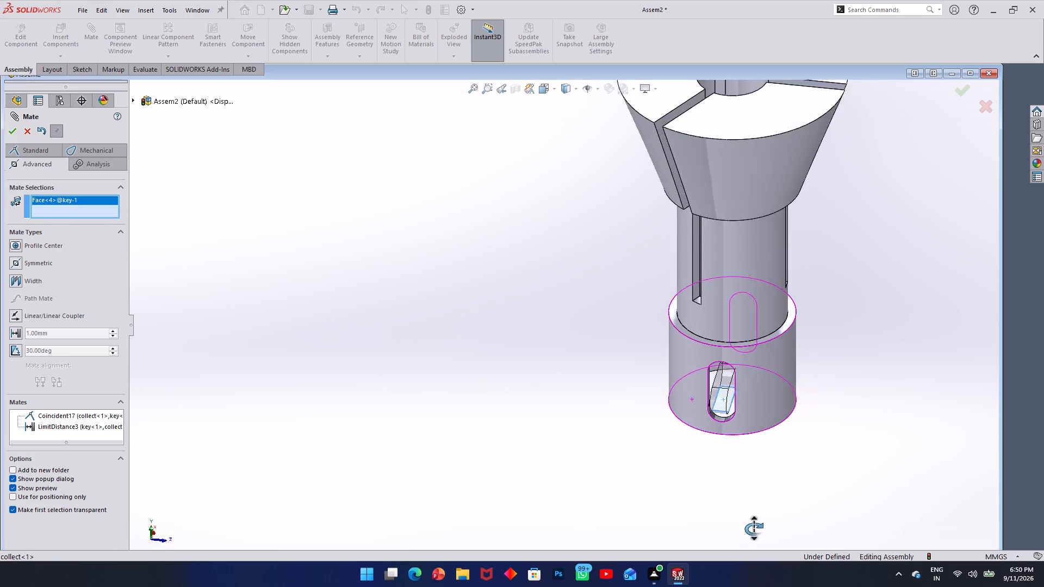
middle_drag(754, 529, 757, 530)
scroll(743, 416, down, 3)
click(676, 403)
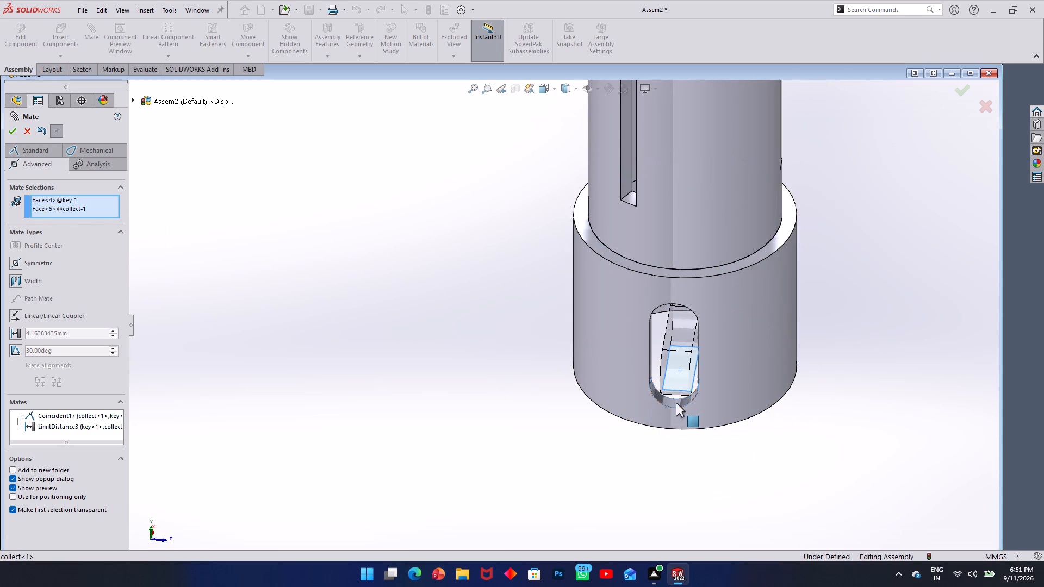
click(29, 148)
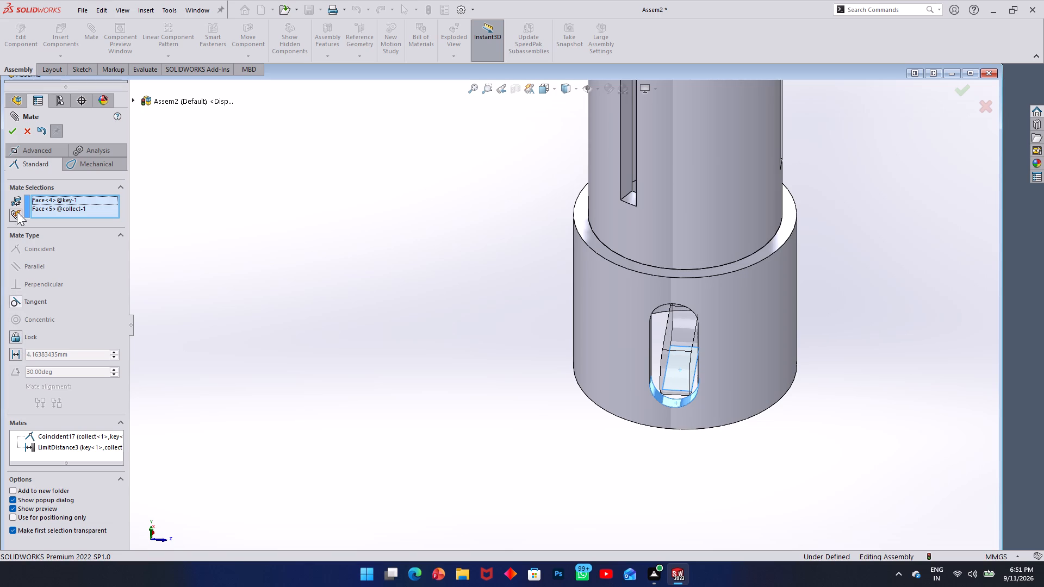
click(24, 160)
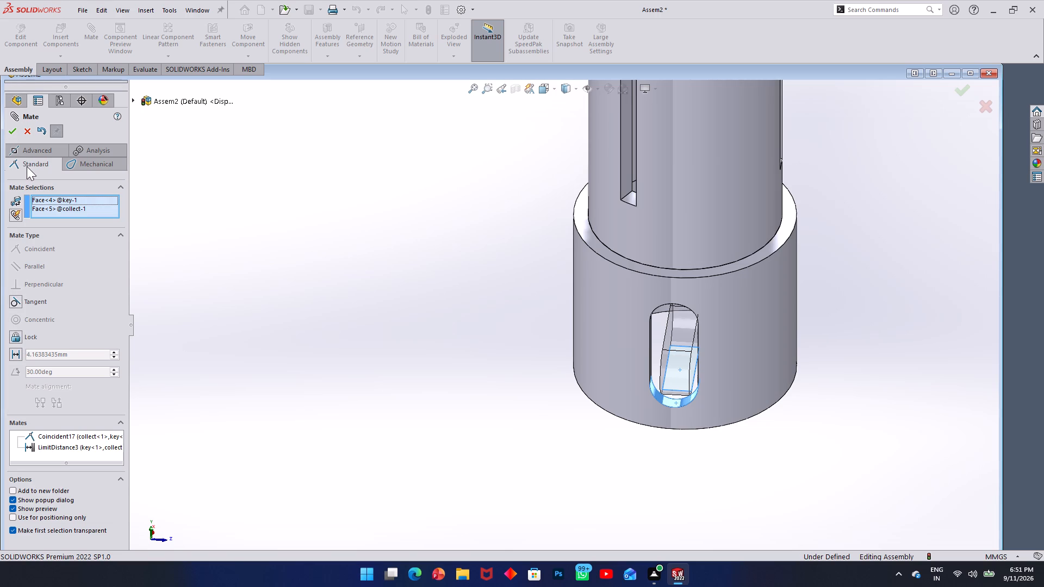
click(28, 167)
click(15, 302)
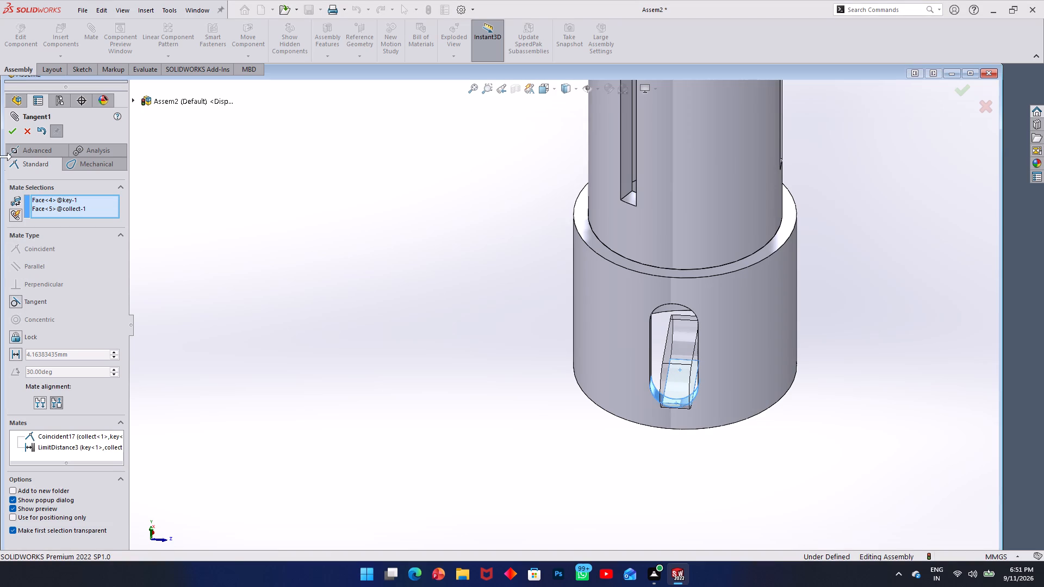
click(13, 127)
scroll(514, 350, up, 2)
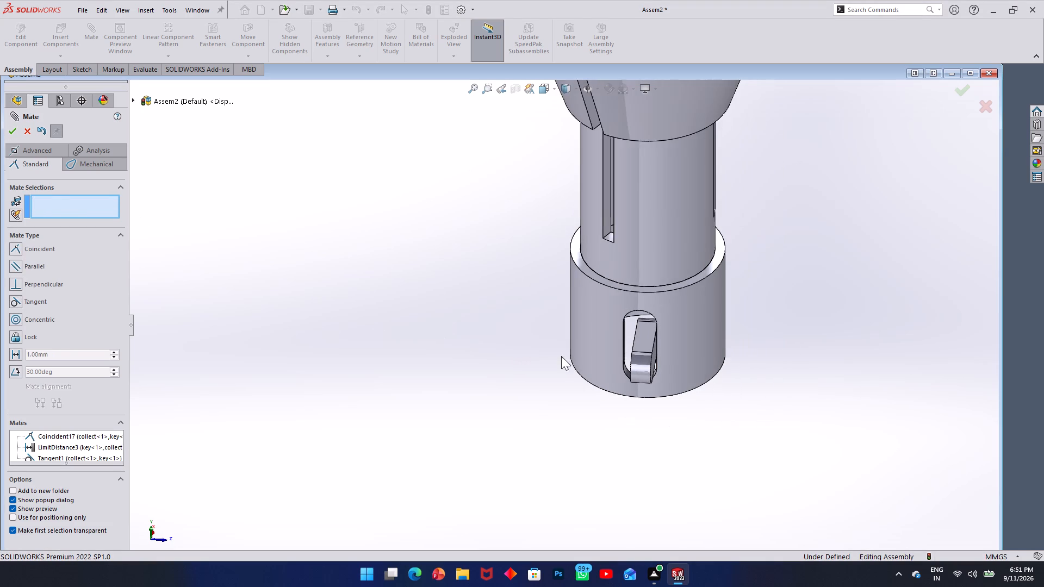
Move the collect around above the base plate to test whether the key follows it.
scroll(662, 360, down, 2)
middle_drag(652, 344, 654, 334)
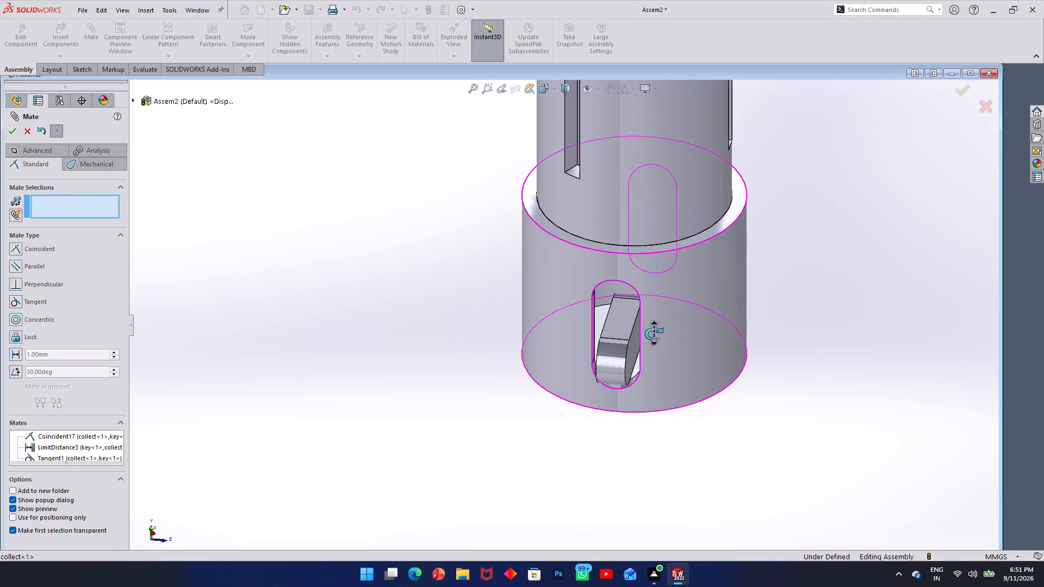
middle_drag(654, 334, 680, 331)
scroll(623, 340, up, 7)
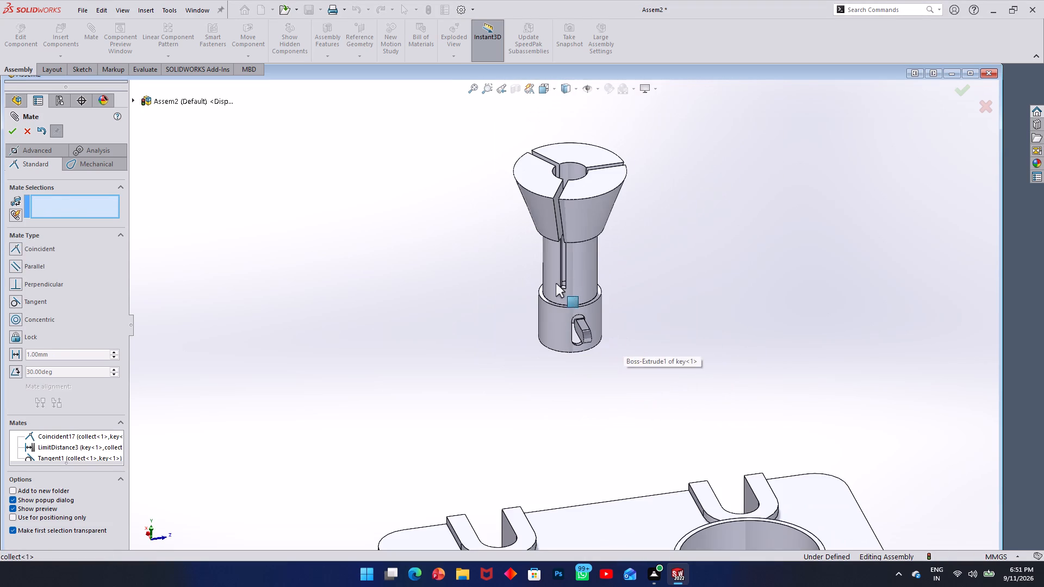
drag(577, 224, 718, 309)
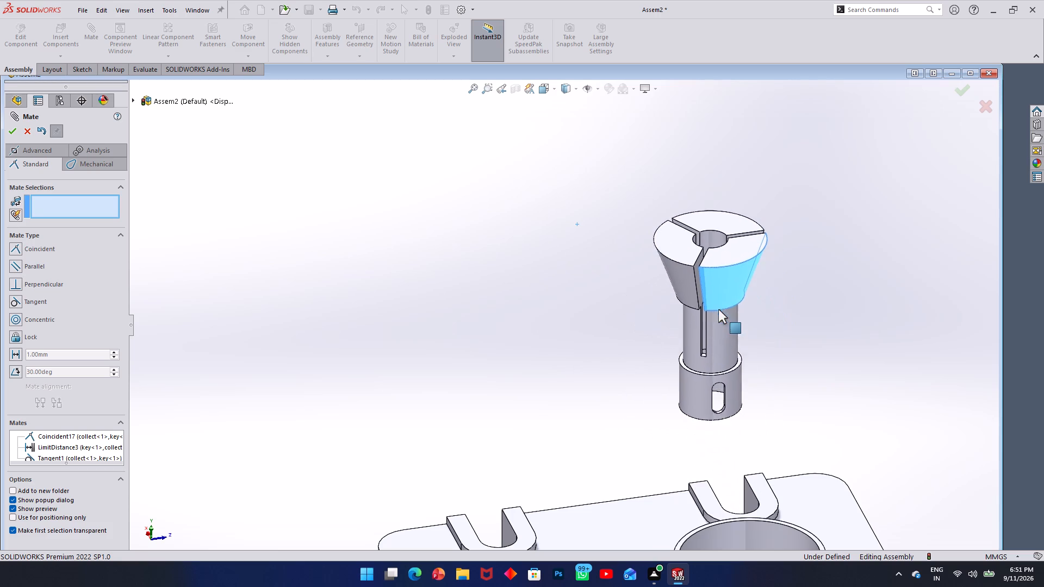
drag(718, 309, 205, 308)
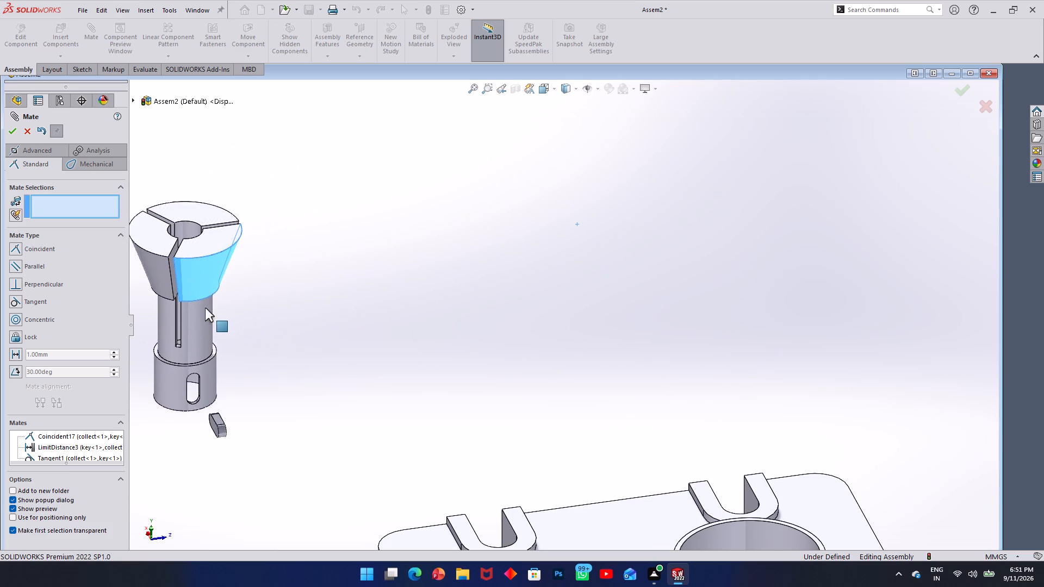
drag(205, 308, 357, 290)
Undo the tangent mate between the key and the collar slot and leave the Mate command.
key(ctrl+z)
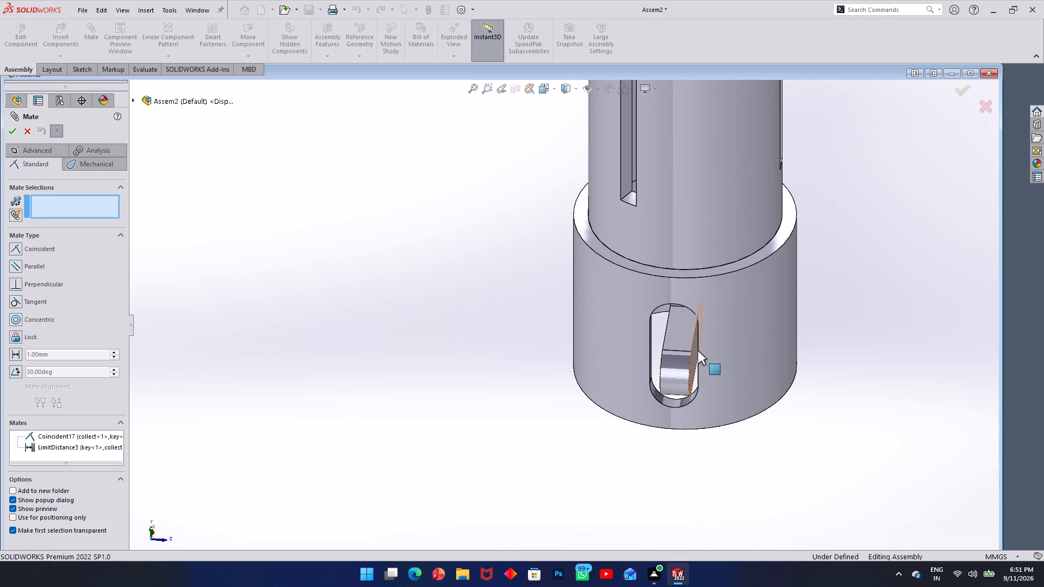
click(33, 132)
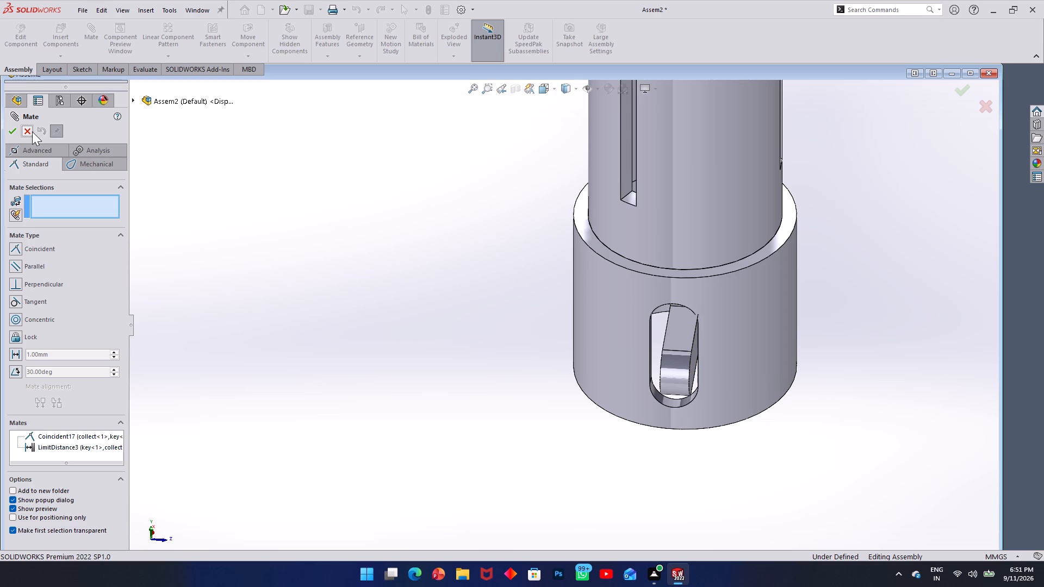
Delete the coincident mate between the collect and the key from the assembly's mates.
scroll(60, 389, down, 9)
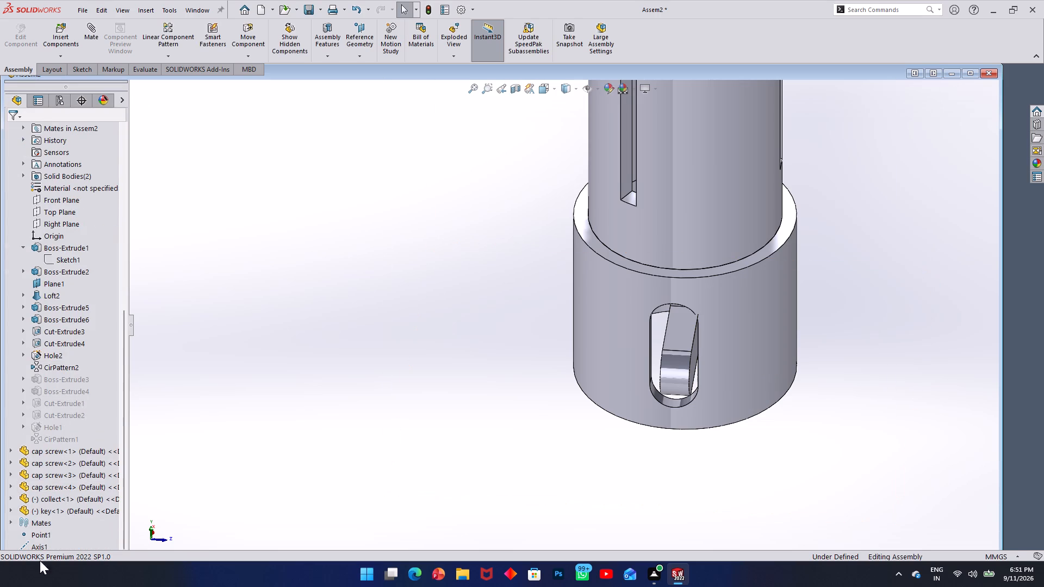
click(8, 522)
click(14, 522)
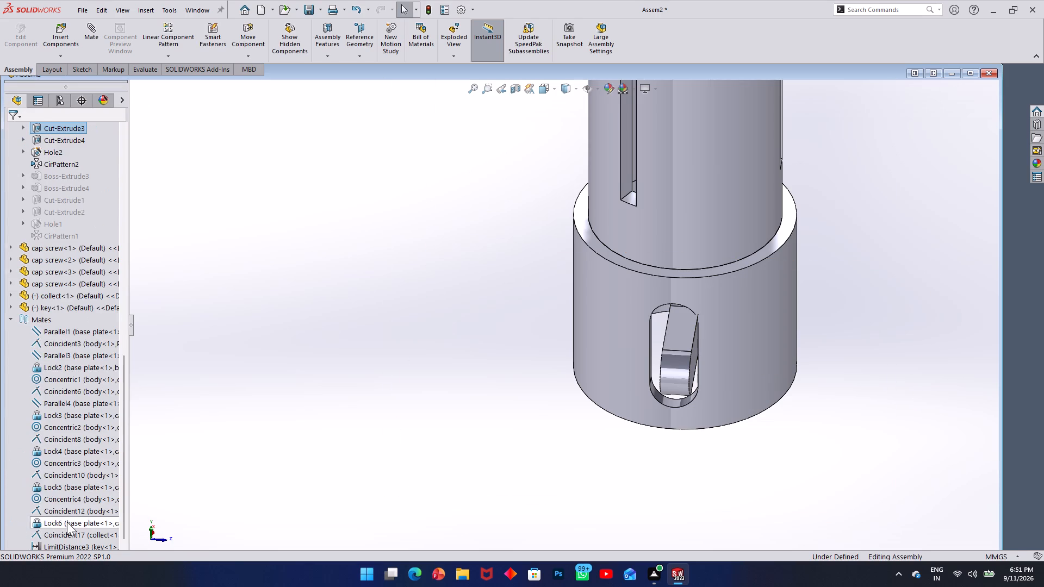
scroll(72, 519, down, 6)
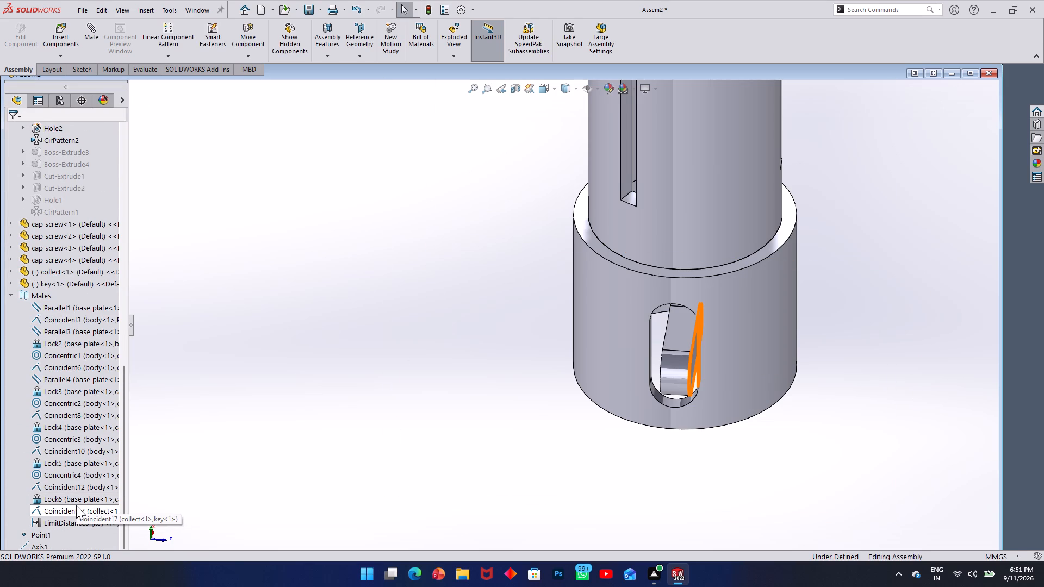
right_click(76, 505)
click(95, 416)
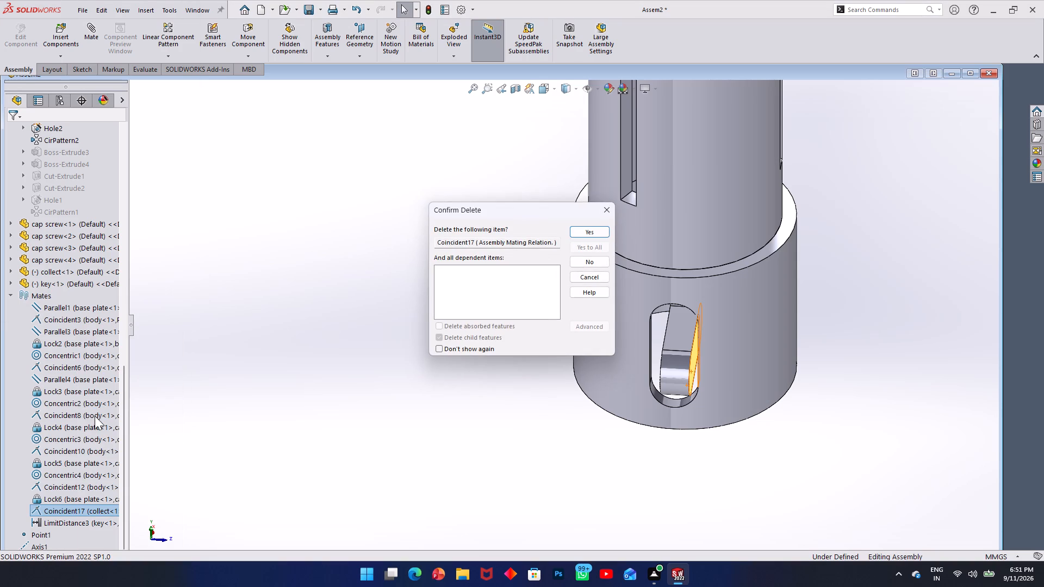
click(610, 223)
click(599, 234)
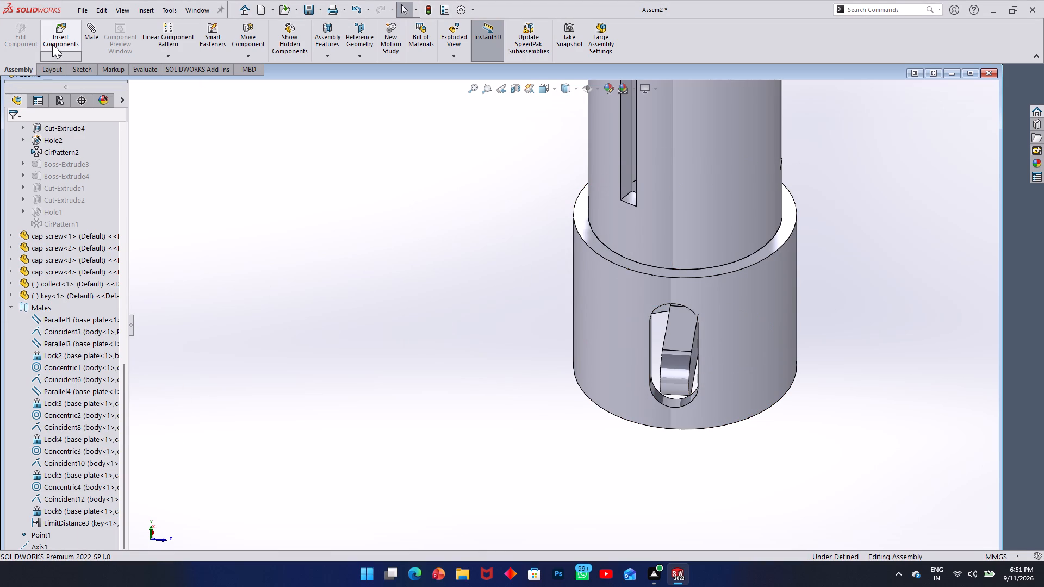
Start a distance mate between the flat side wall of the collect's collar slot and the key's flat side face.
click(86, 36)
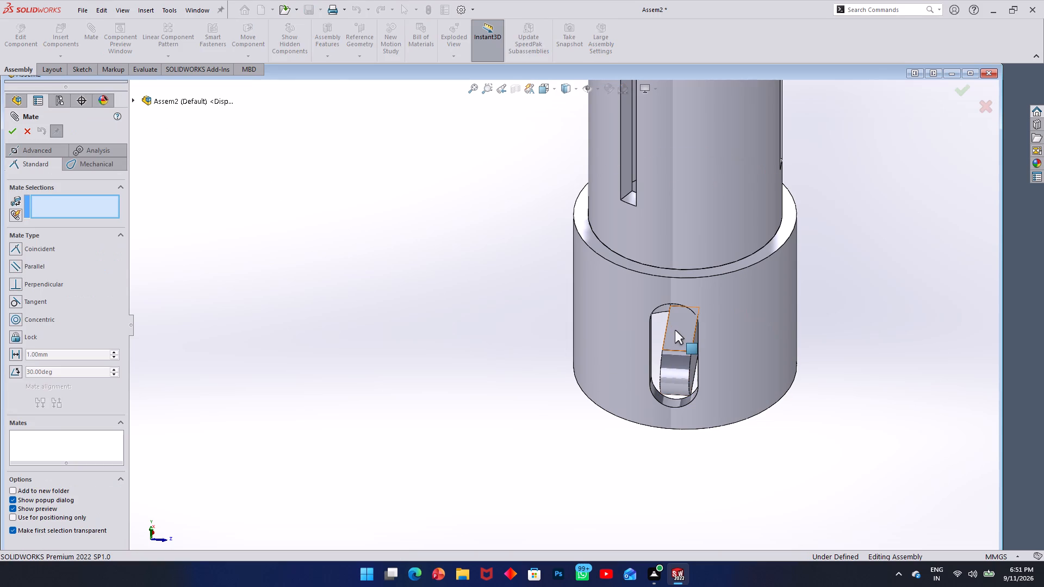
middle_drag(675, 330, 666, 333)
middle_drag(144, 586, 66, 586)
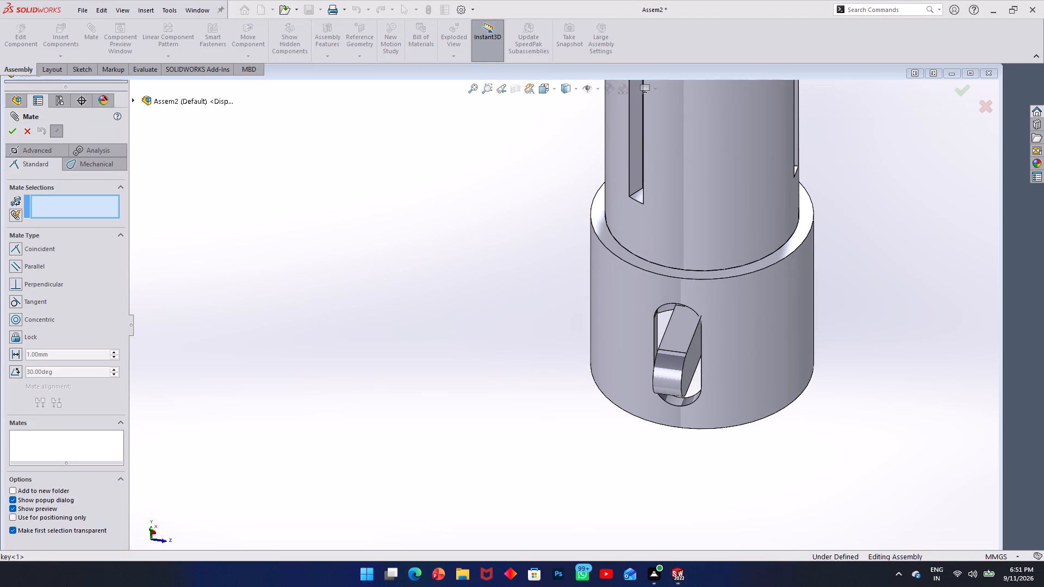
middle_drag(66, 586, 67, 586)
scroll(368, 552, down, 2)
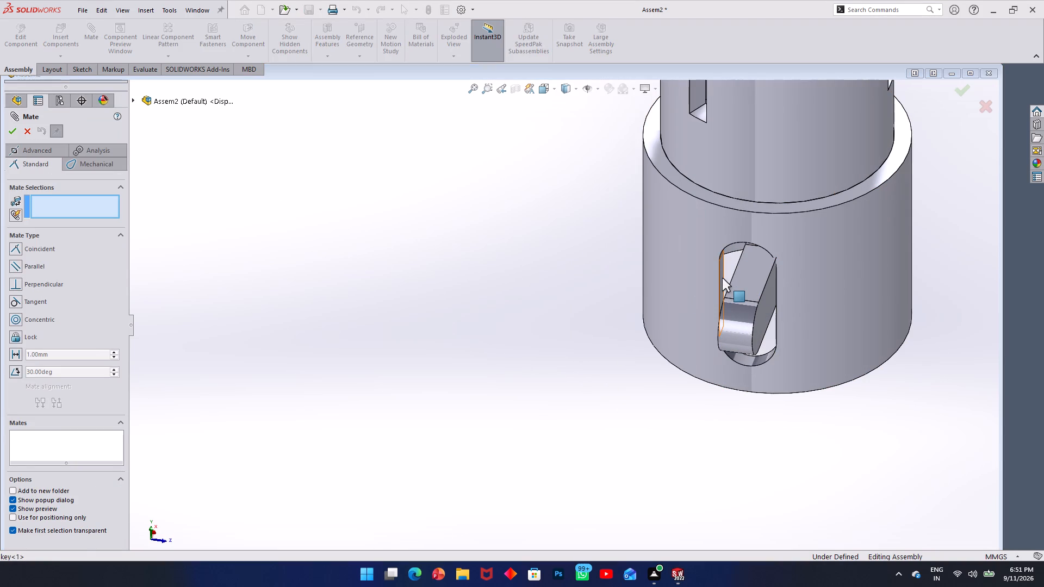
click(722, 278)
middle_drag(691, 295, 747, 302)
click(759, 273)
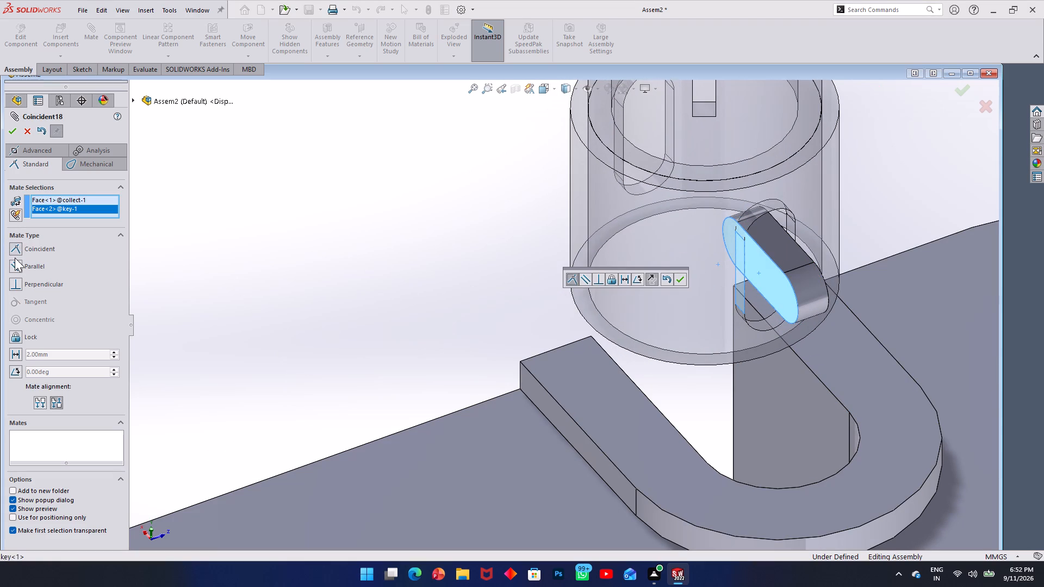
click(18, 354)
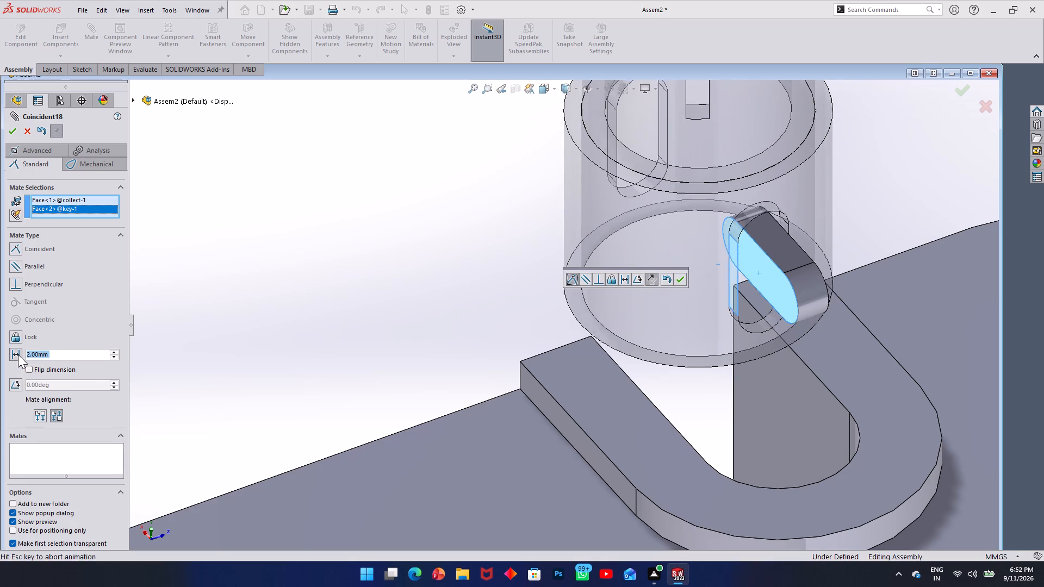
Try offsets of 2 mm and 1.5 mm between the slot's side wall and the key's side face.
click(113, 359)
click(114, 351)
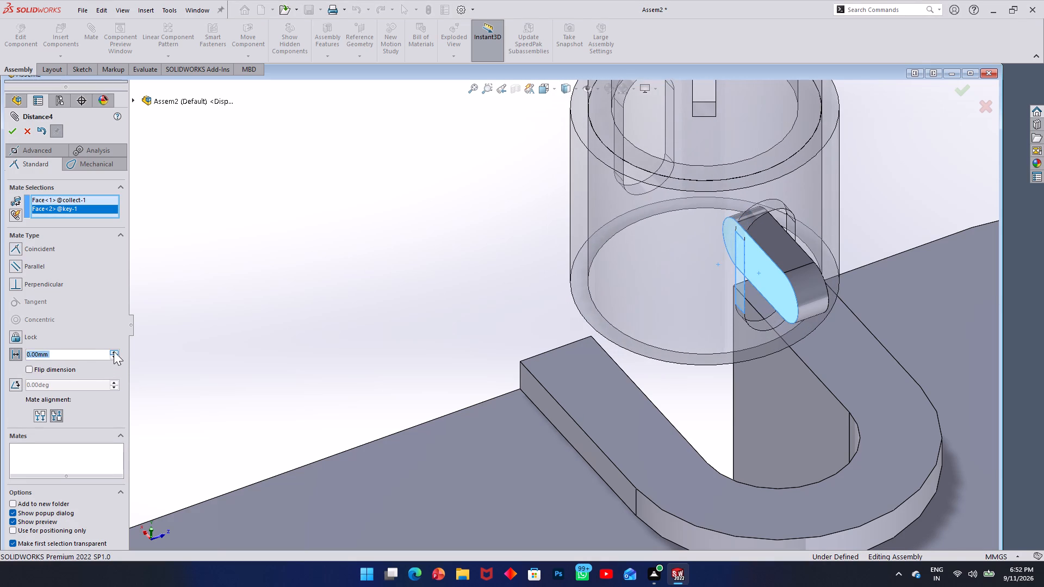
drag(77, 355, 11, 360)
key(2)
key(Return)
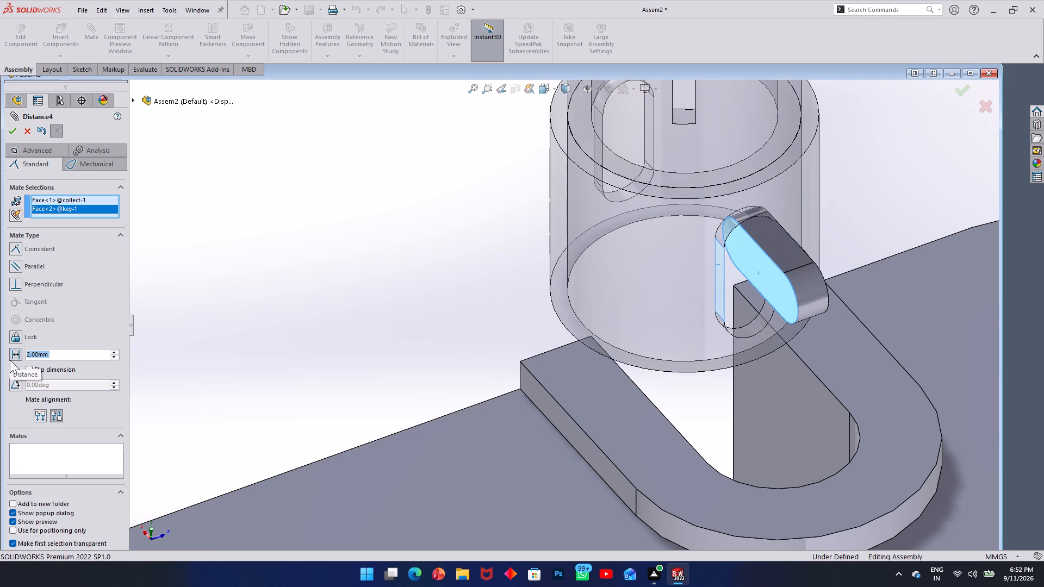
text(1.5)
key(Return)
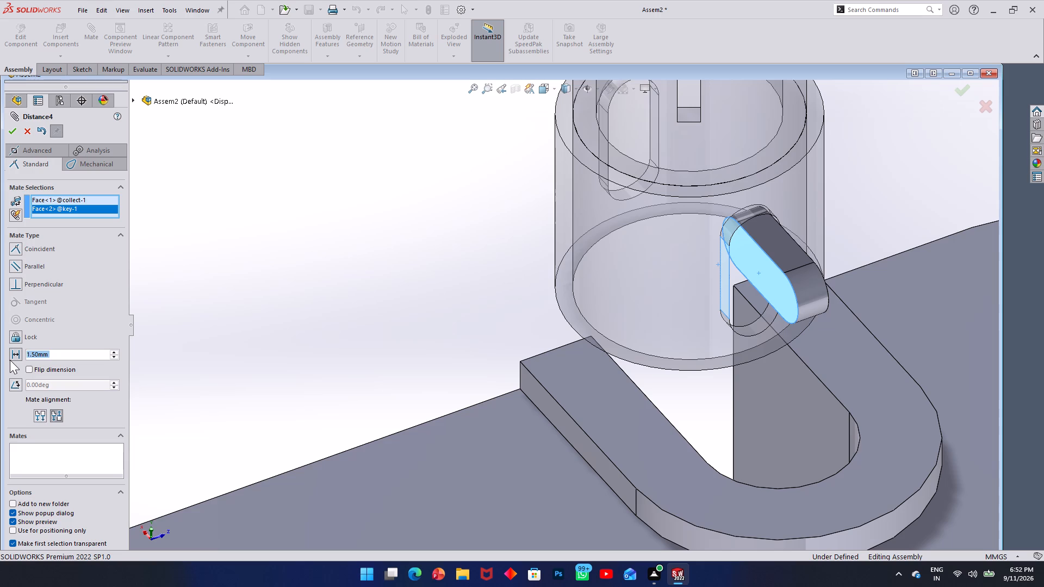
Set the distance between the slot's side wall and the key's side face to 0.5 mm and accept the mate.
text(0.3)
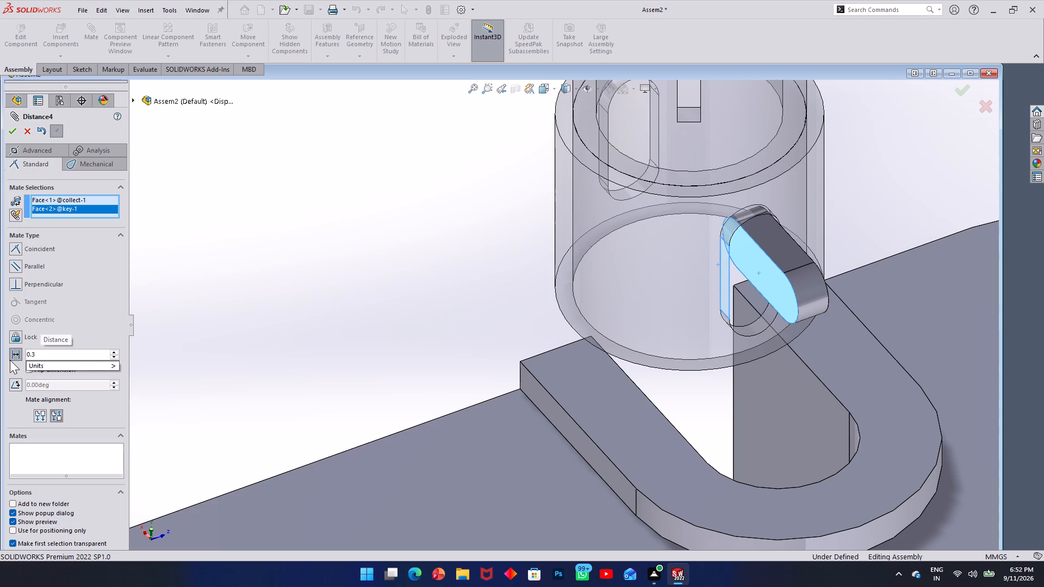
key(BackSpace)
key(BackSpace)
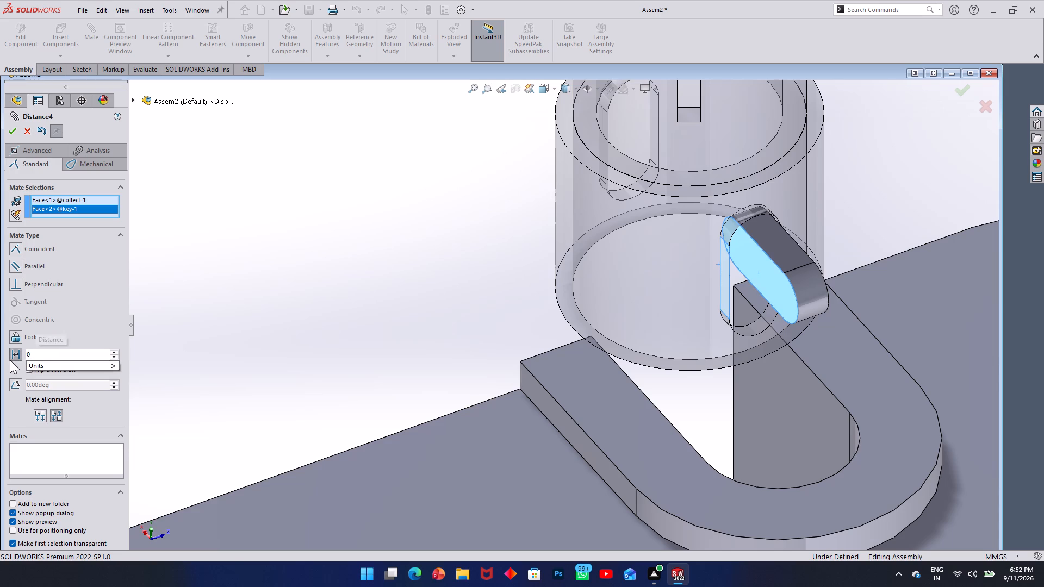
text(.5)
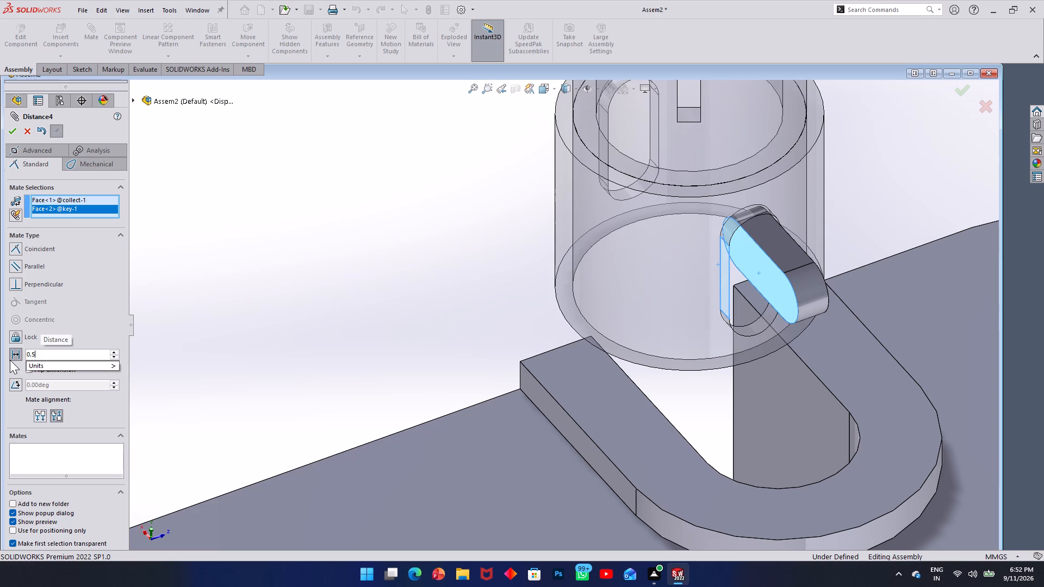
key(Return)
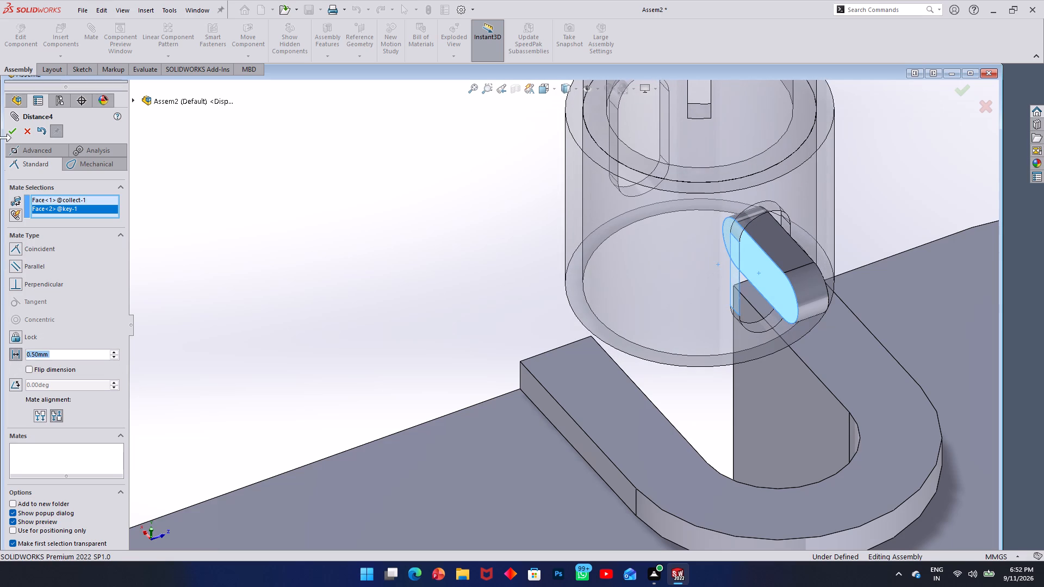
click(15, 132)
Move the key by its rounded outer end to test the distance mate with the collar slot.
middle_drag(527, 285, 476, 295)
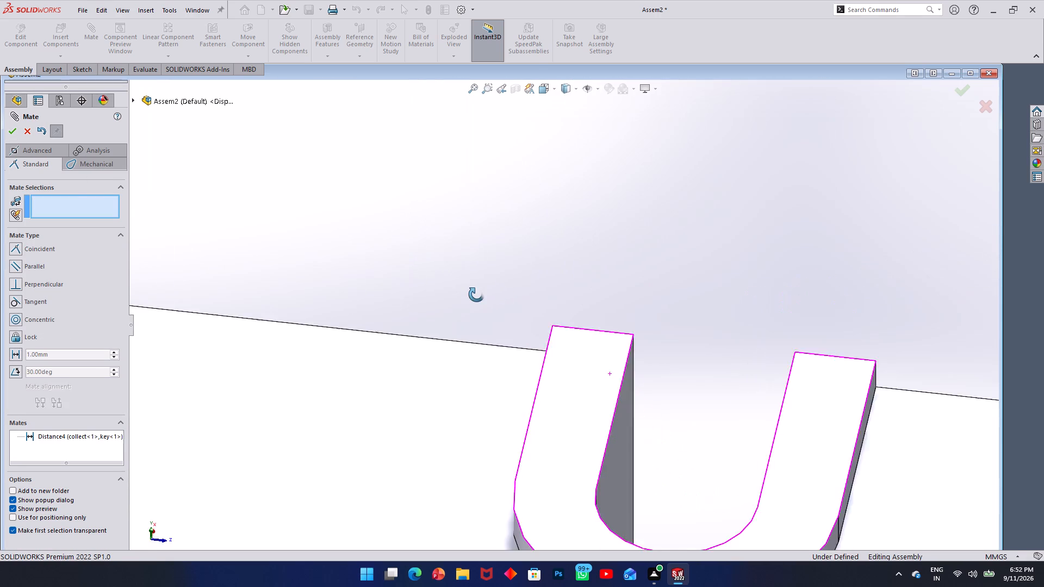
middle_drag(476, 295, 499, 280)
scroll(462, 304, up, 5)
scroll(268, 241, down, 2)
drag(236, 229, 259, 228)
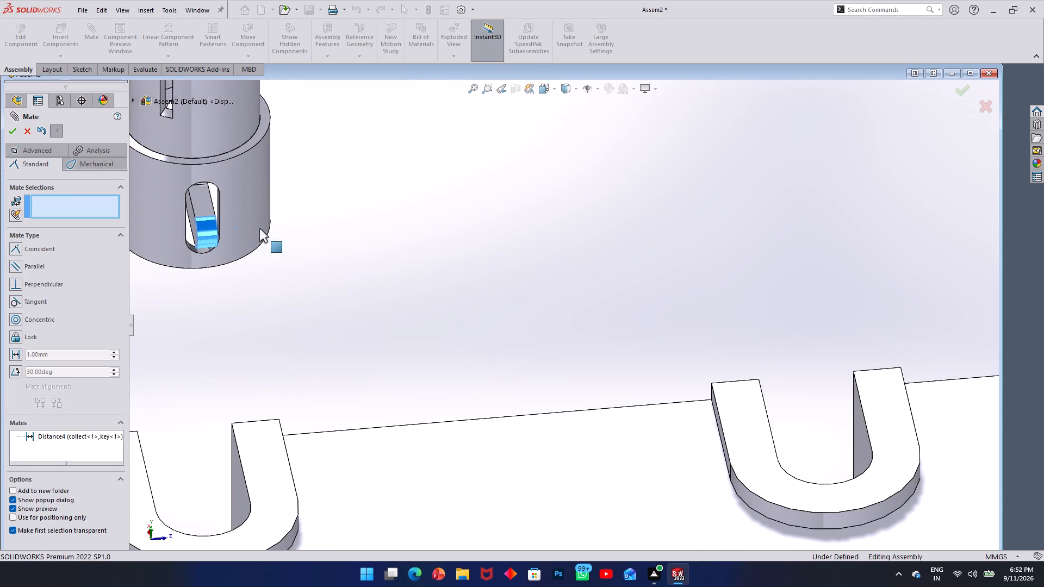
drag(259, 228, 269, 226)
Mate the key's flat underside tangent to the lower rounded face of the collar slot.
scroll(207, 203, down, 2)
middle_drag(268, 263, 267, 189)
middle_drag(253, 265, 250, 204)
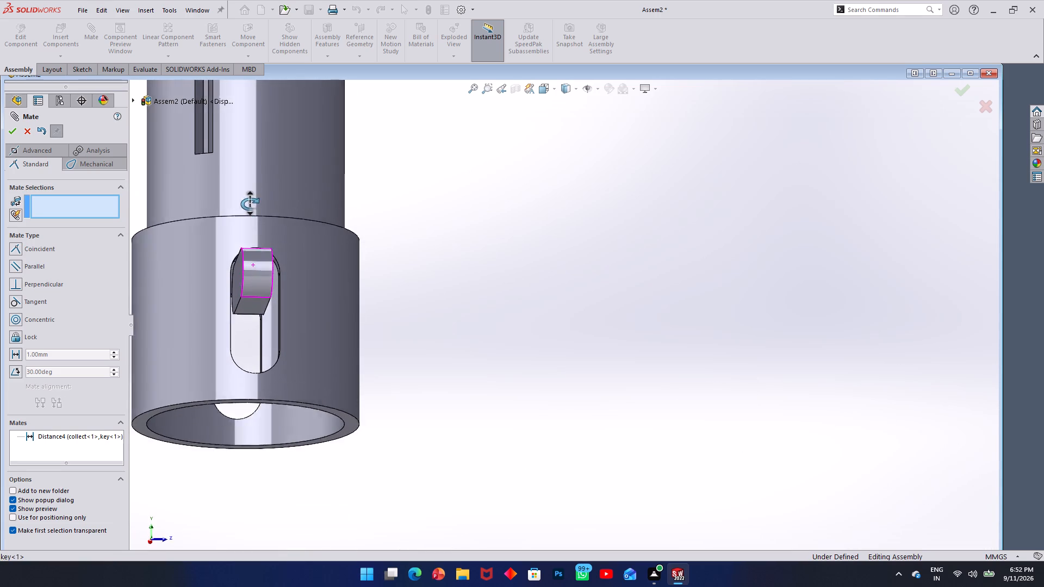
middle_drag(250, 204, 250, 191)
click(250, 310)
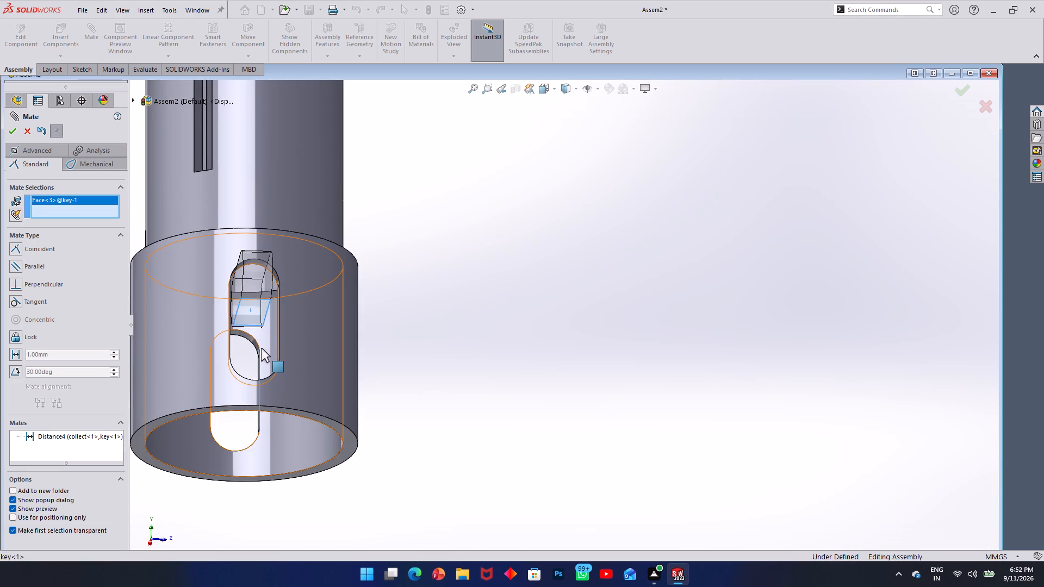
middle_drag(258, 354, 283, 488)
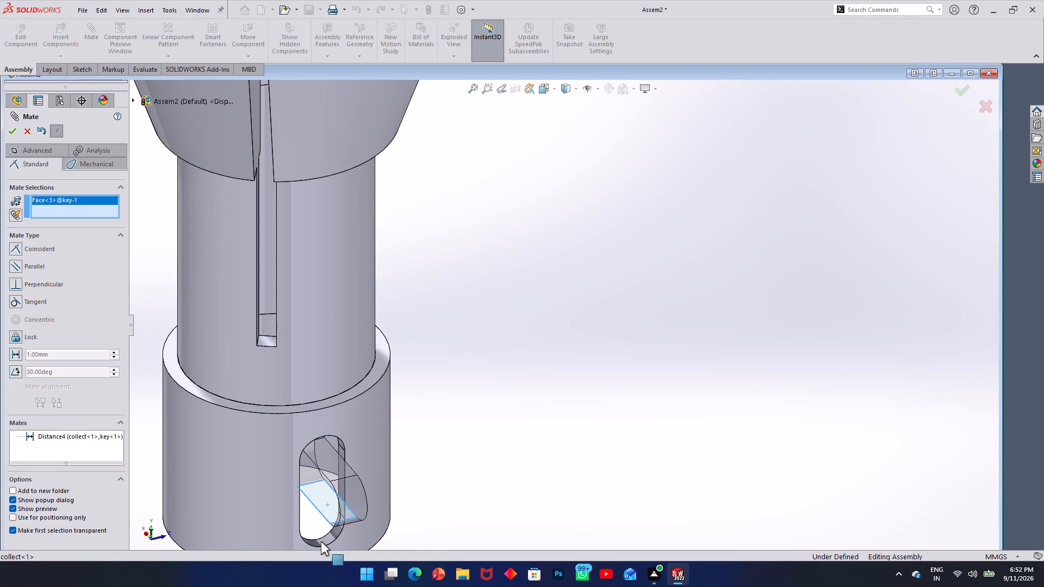
click(324, 541)
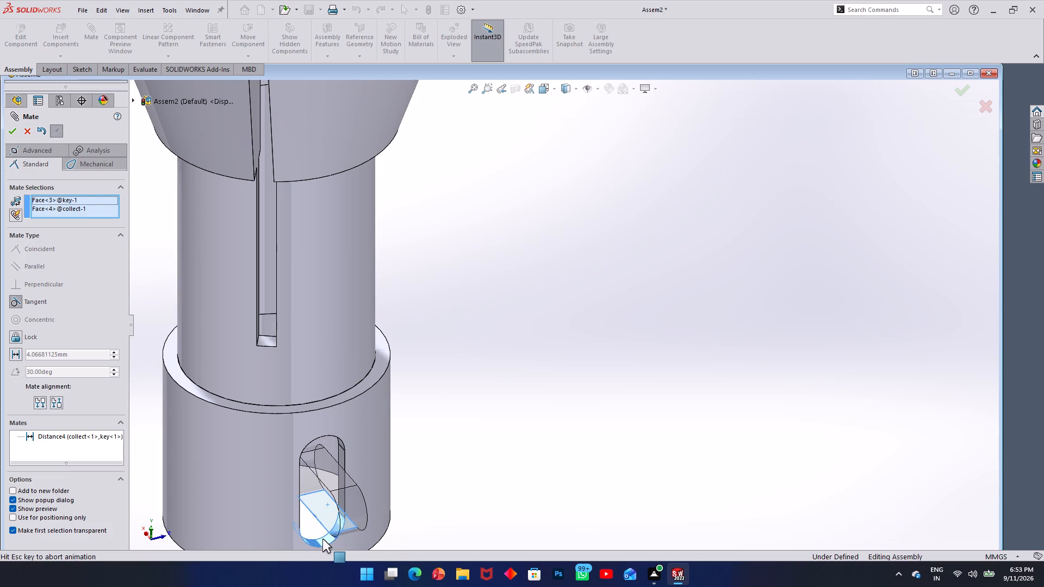
click(16, 303)
click(8, 130)
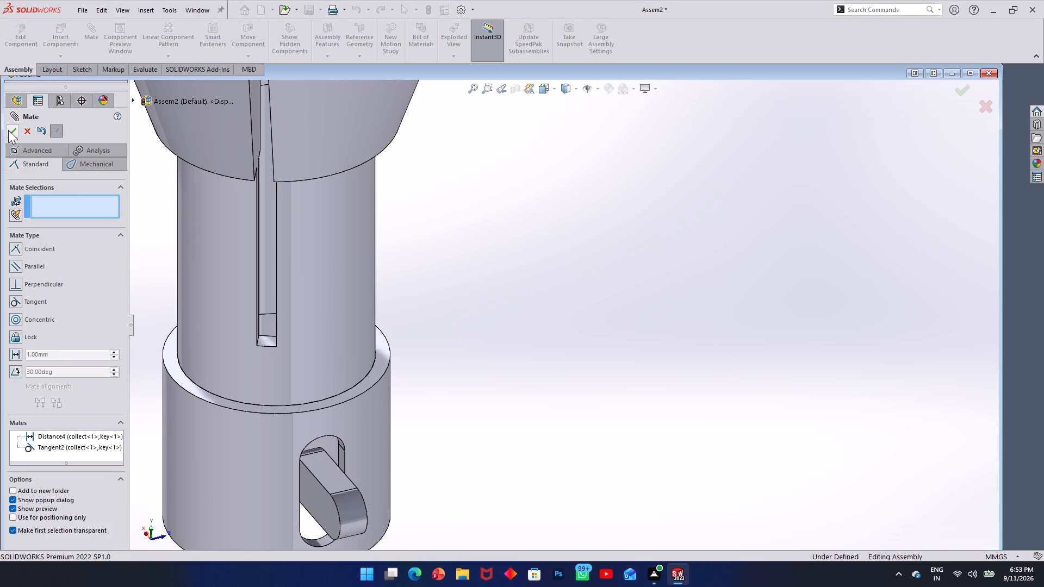
Move the key by its outer end to test how it and the collect move together.
drag(346, 499, 366, 521)
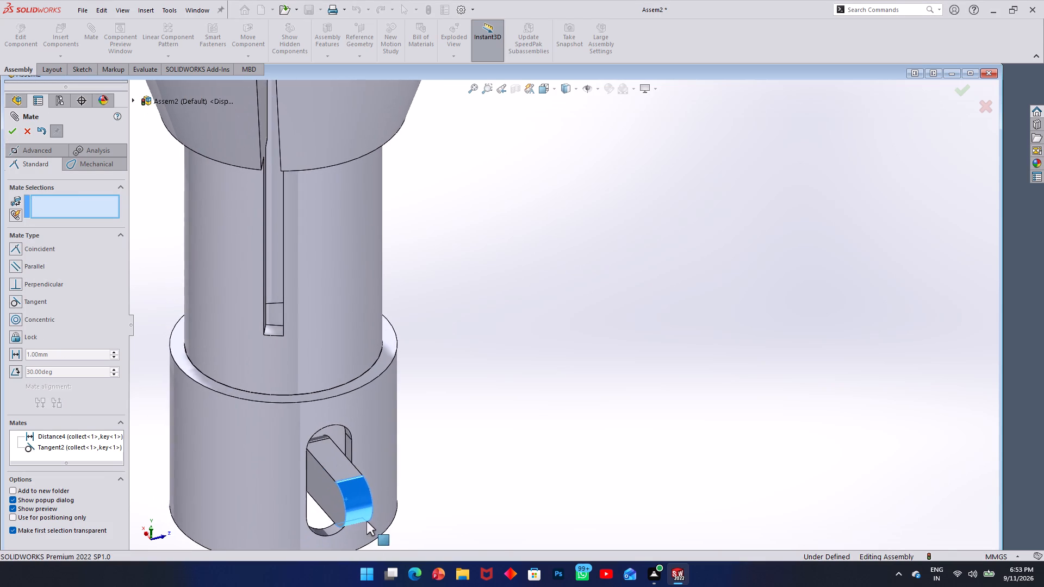
drag(366, 521, 384, 494)
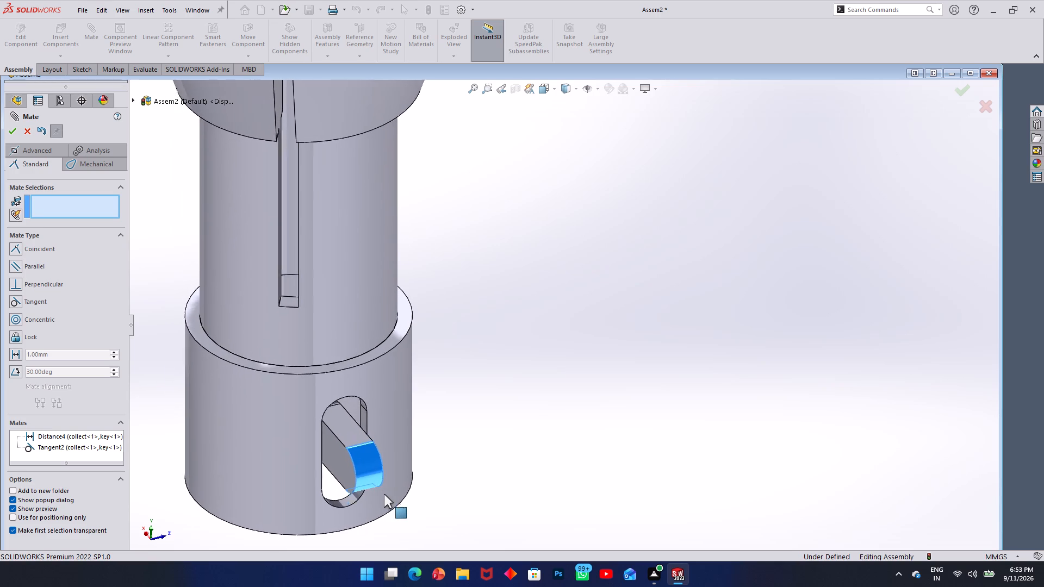
drag(384, 494, 377, 480)
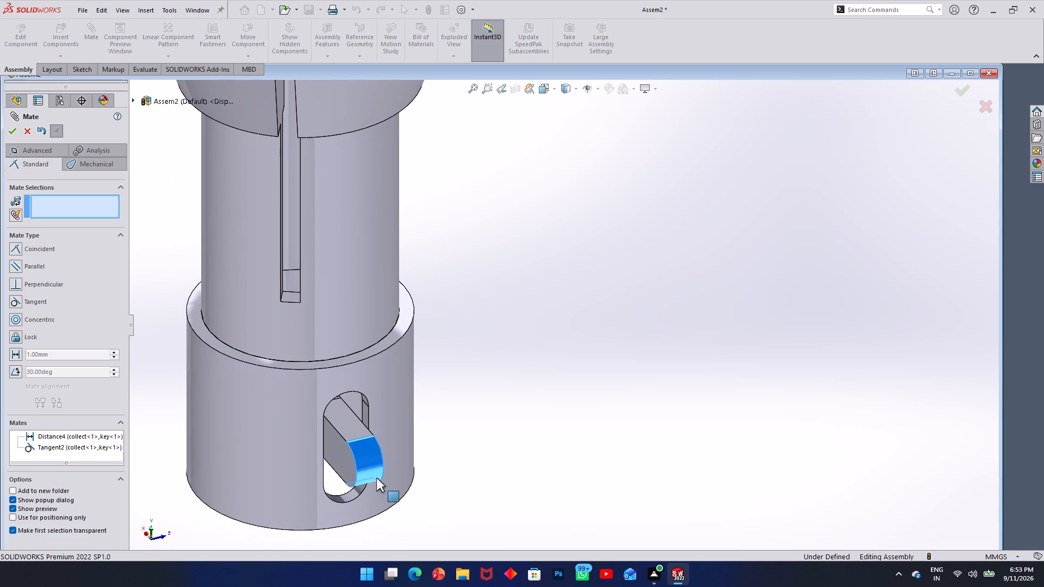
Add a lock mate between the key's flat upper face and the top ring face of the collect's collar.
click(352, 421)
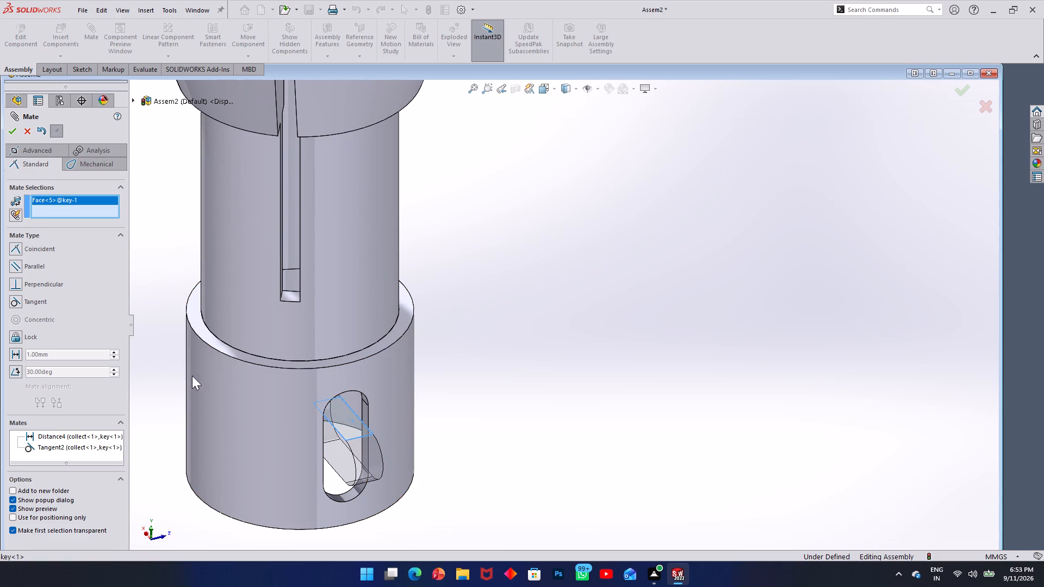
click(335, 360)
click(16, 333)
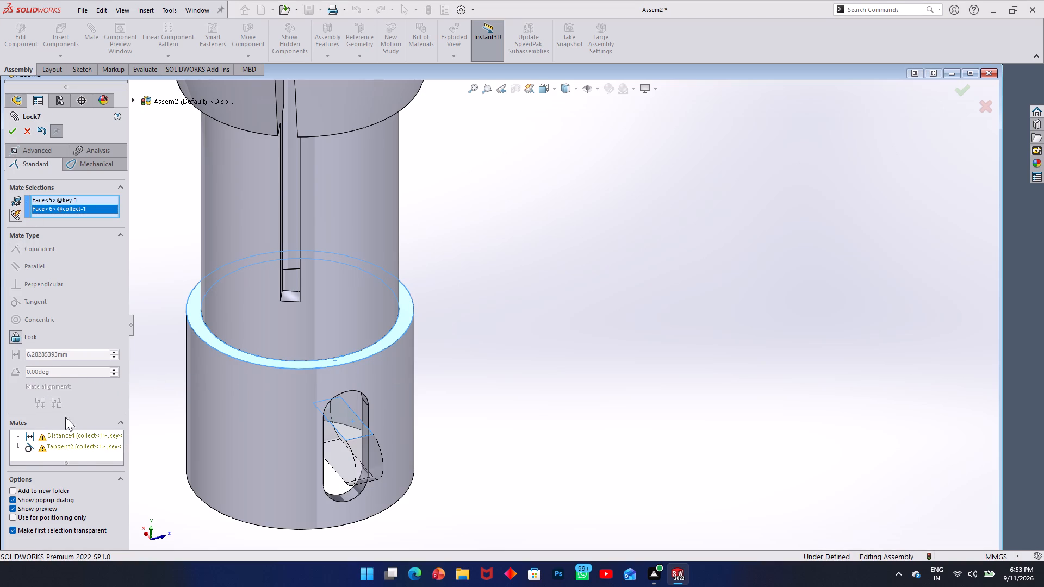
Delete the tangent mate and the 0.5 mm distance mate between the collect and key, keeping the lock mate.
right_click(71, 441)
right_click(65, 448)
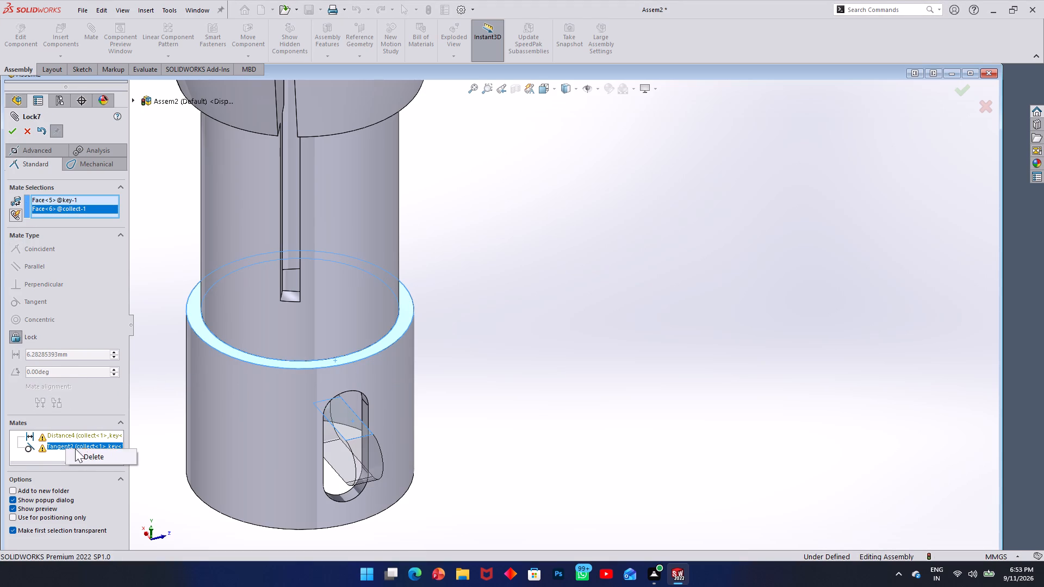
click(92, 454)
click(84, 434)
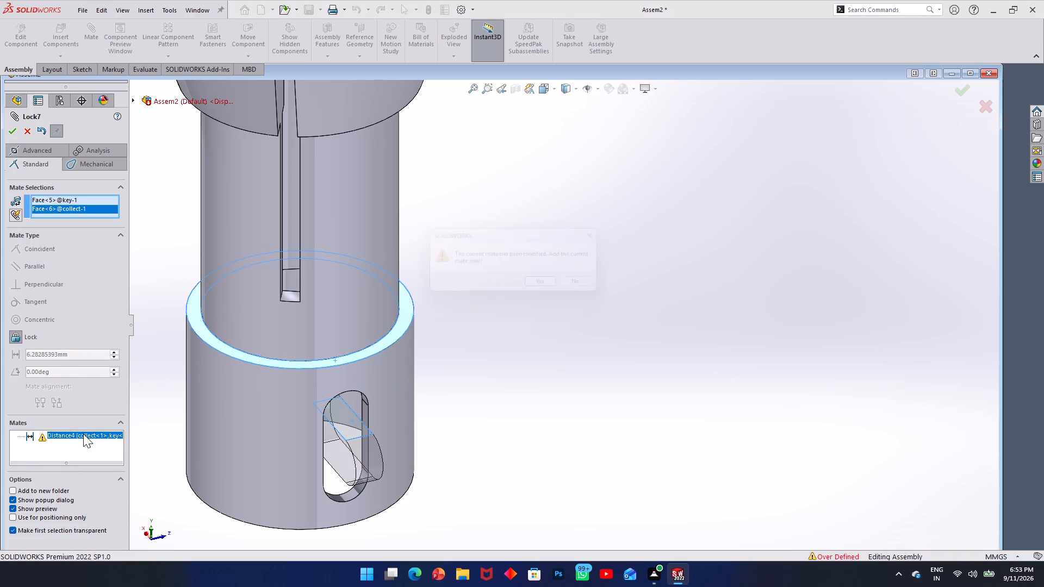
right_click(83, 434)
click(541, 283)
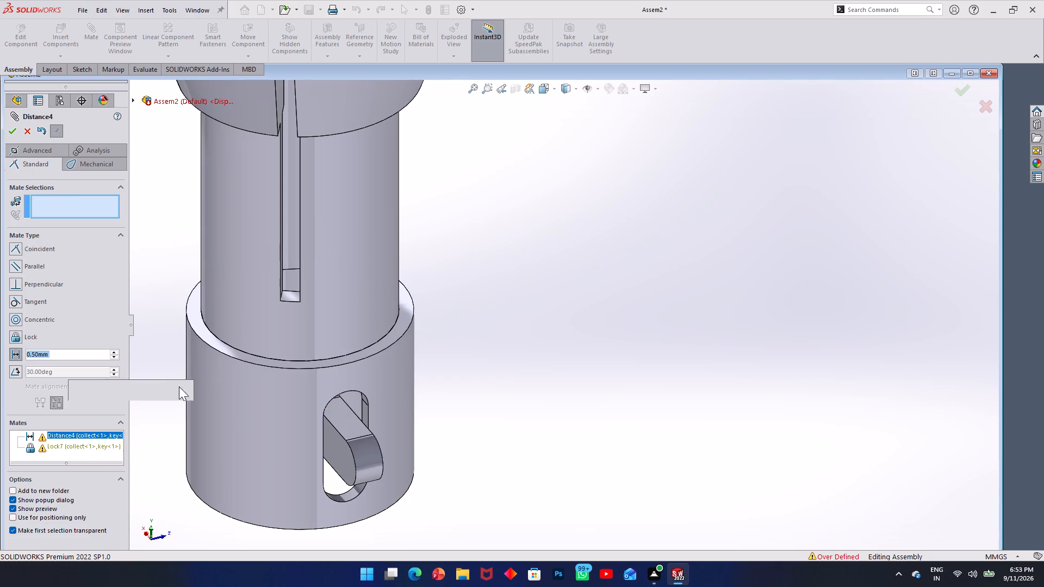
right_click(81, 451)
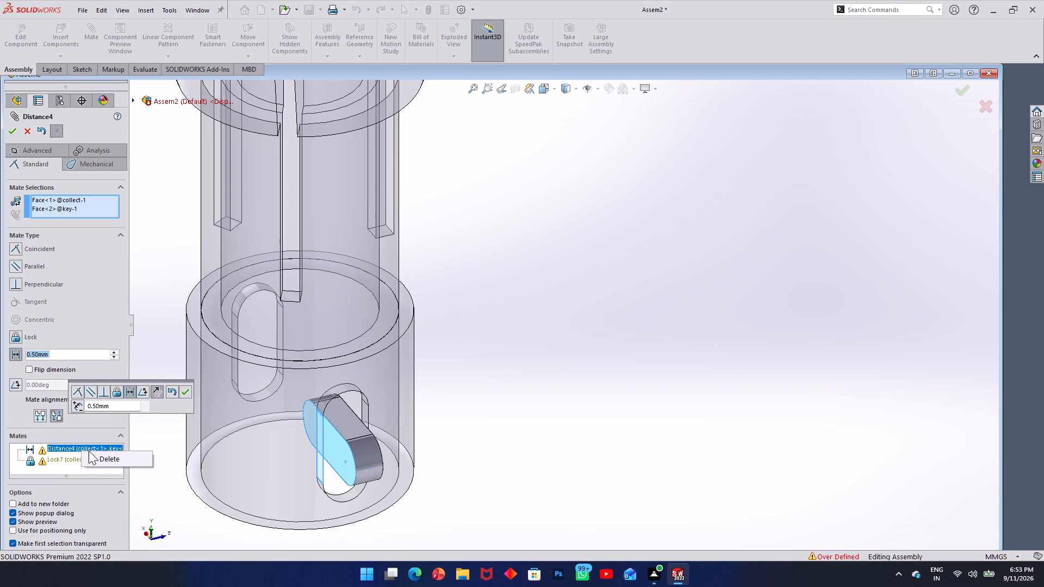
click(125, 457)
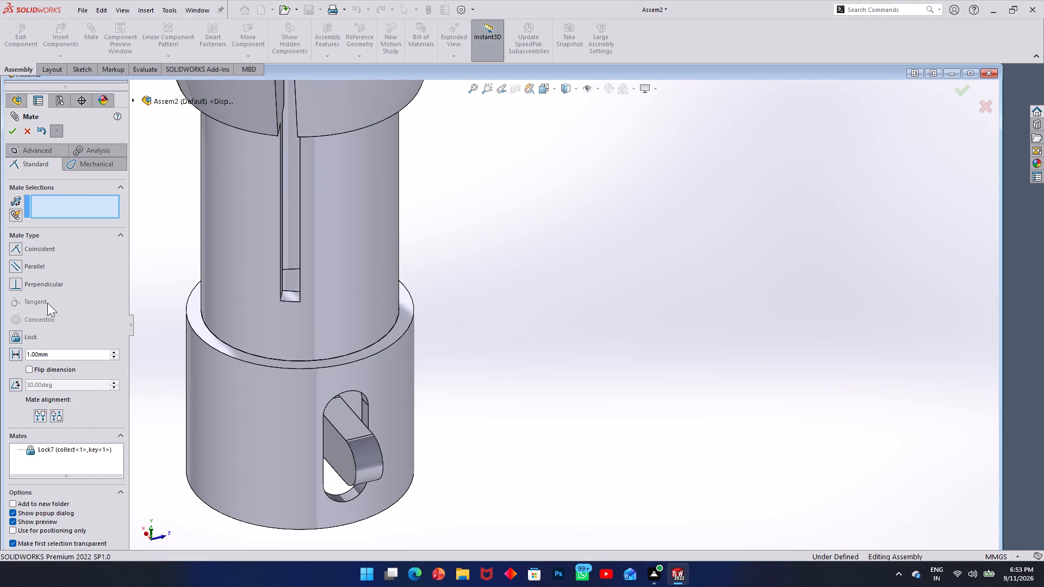
Move the key around by its faces to test that the lock mate carries the collect with it.
drag(344, 447, 370, 482)
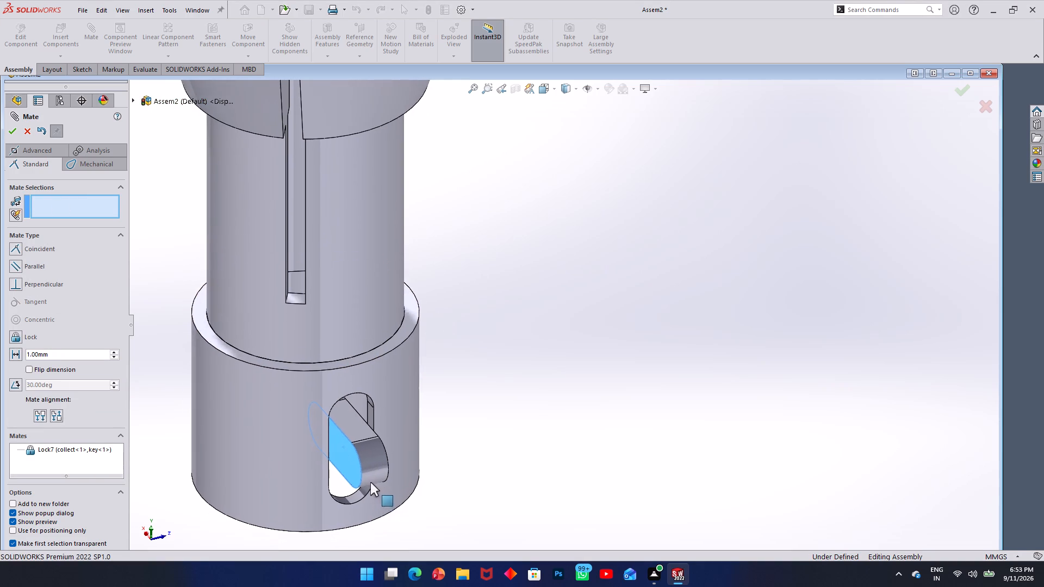
drag(370, 482, 366, 472)
drag(345, 430, 414, 437)
drag(405, 423, 426, 464)
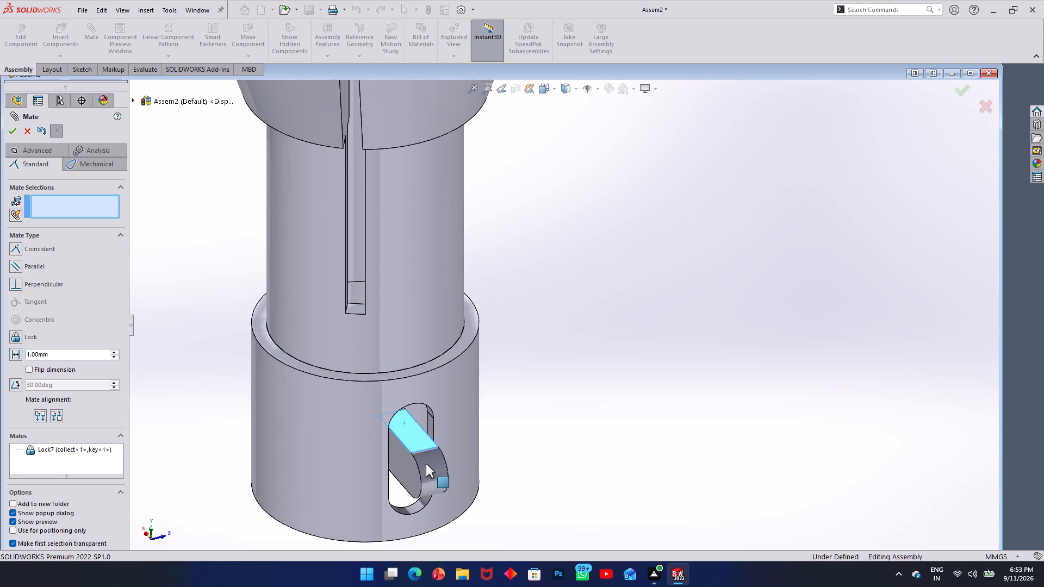
drag(426, 464, 412, 436)
Move the collect with its key down to the cylindrical opening of the body.
scroll(404, 426, up, 5)
drag(500, 369, 448, 377)
scroll(455, 370, up, 5)
drag(506, 314, 579, 361)
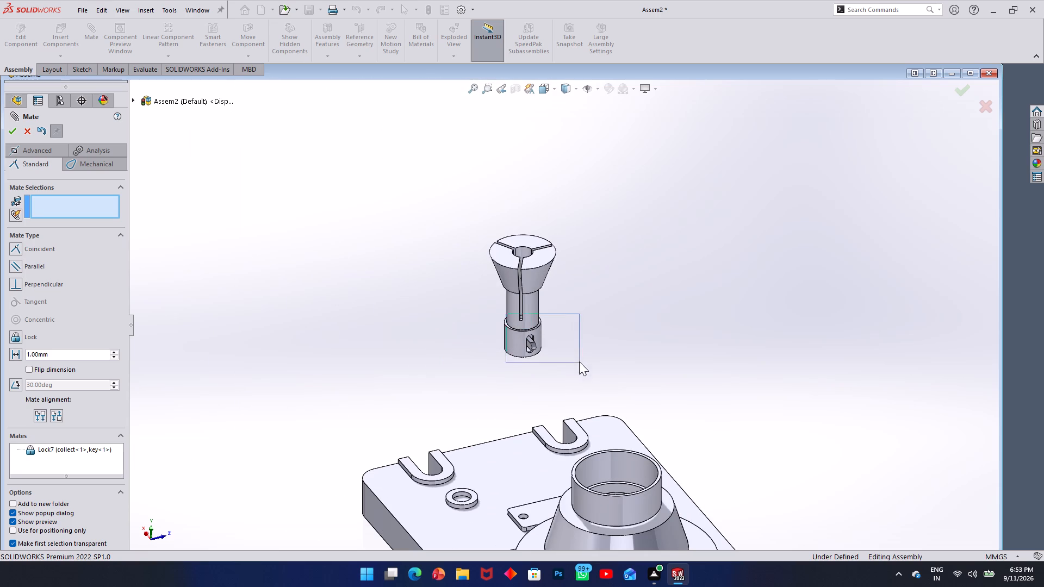
drag(579, 361, 577, 352)
drag(526, 286, 623, 407)
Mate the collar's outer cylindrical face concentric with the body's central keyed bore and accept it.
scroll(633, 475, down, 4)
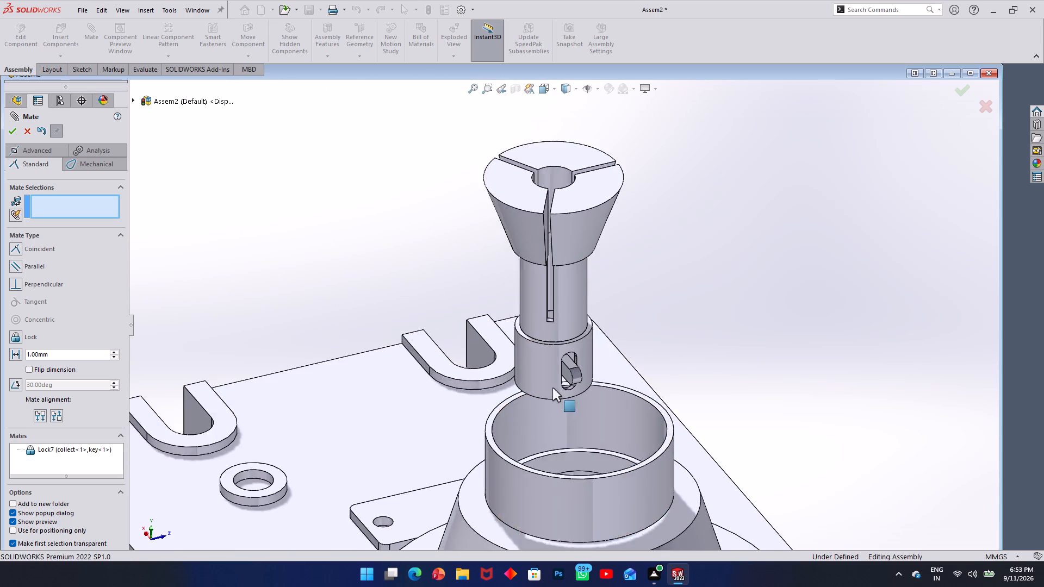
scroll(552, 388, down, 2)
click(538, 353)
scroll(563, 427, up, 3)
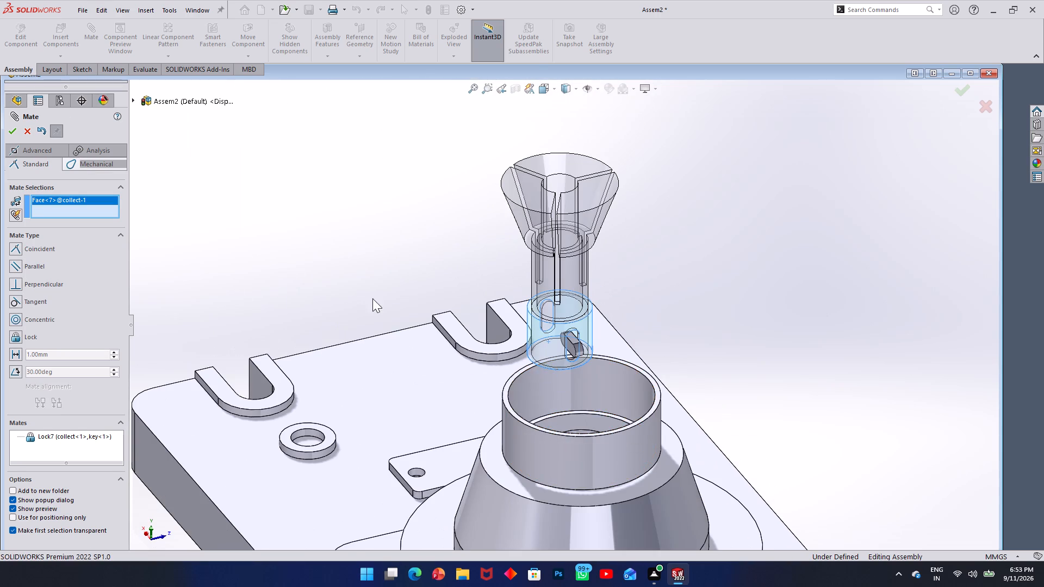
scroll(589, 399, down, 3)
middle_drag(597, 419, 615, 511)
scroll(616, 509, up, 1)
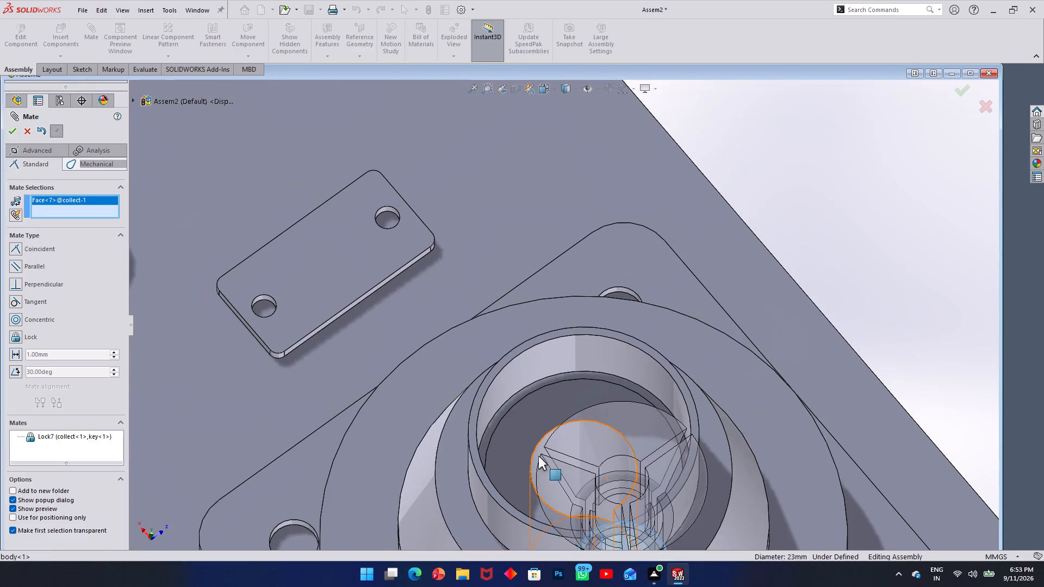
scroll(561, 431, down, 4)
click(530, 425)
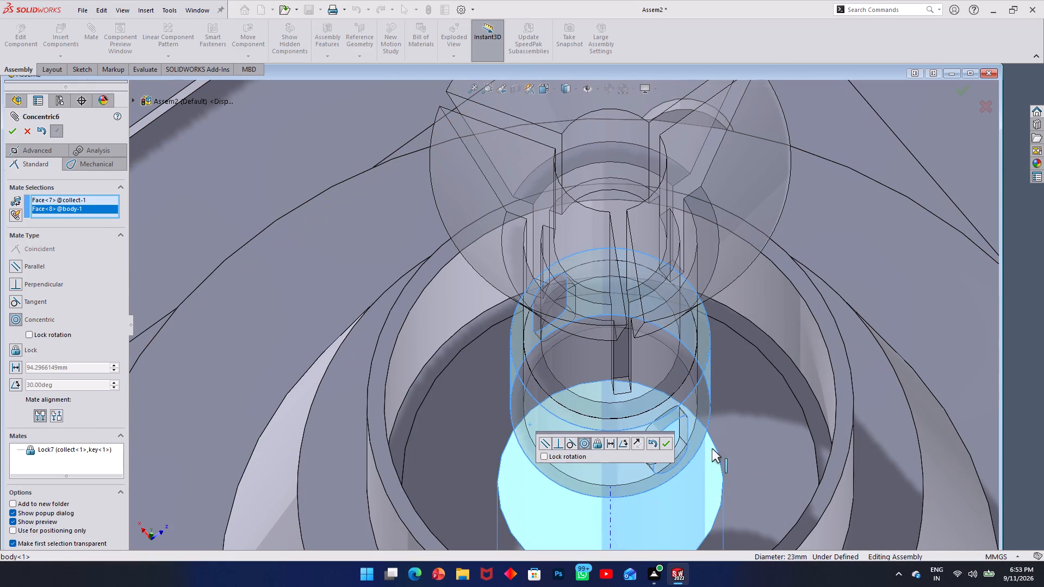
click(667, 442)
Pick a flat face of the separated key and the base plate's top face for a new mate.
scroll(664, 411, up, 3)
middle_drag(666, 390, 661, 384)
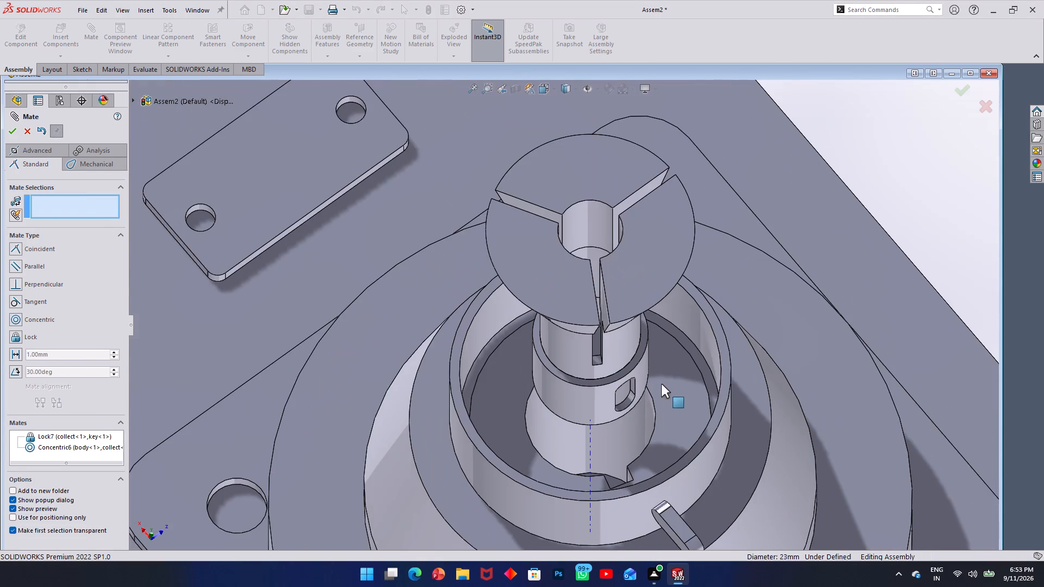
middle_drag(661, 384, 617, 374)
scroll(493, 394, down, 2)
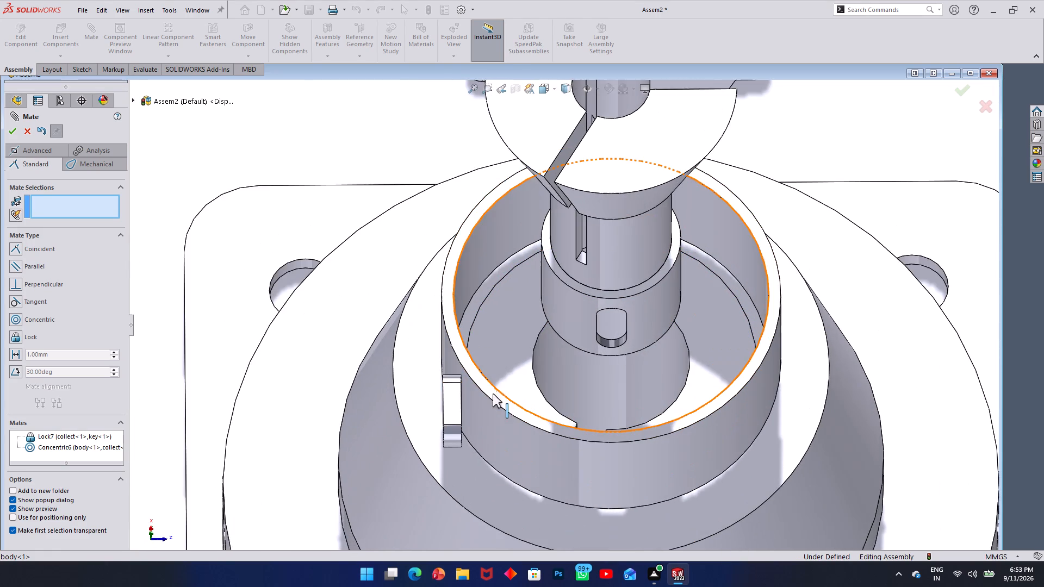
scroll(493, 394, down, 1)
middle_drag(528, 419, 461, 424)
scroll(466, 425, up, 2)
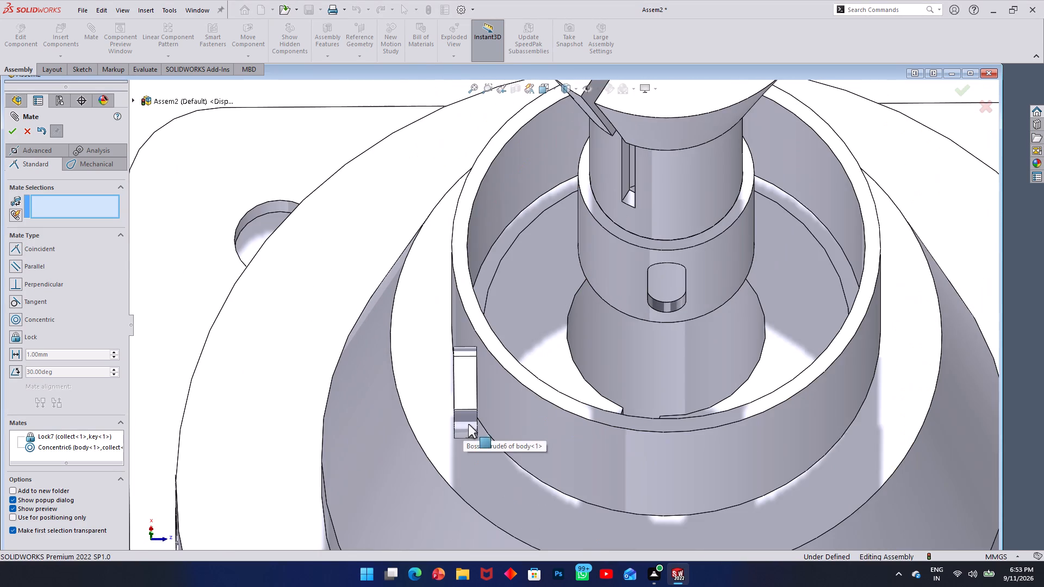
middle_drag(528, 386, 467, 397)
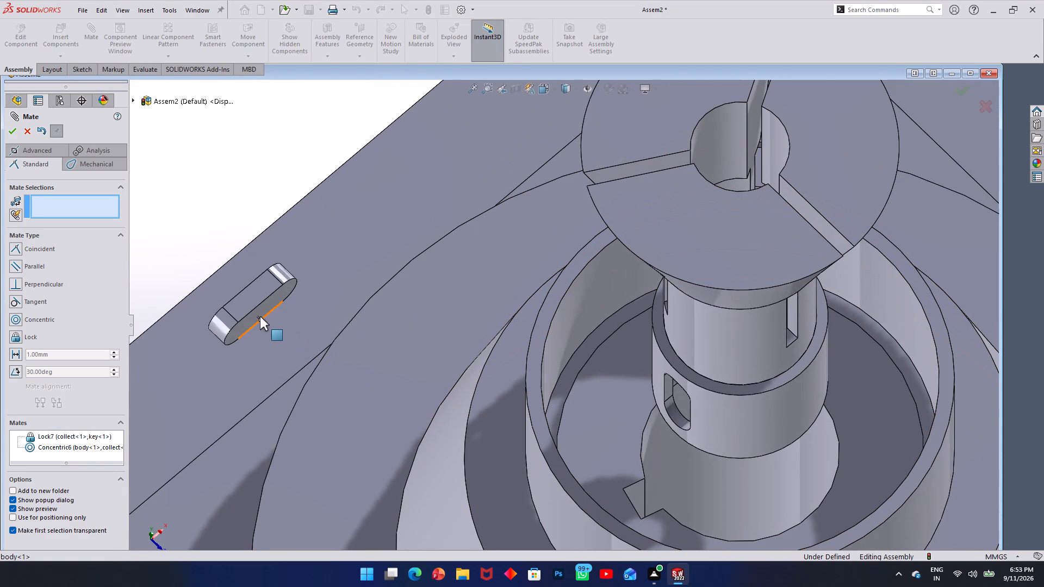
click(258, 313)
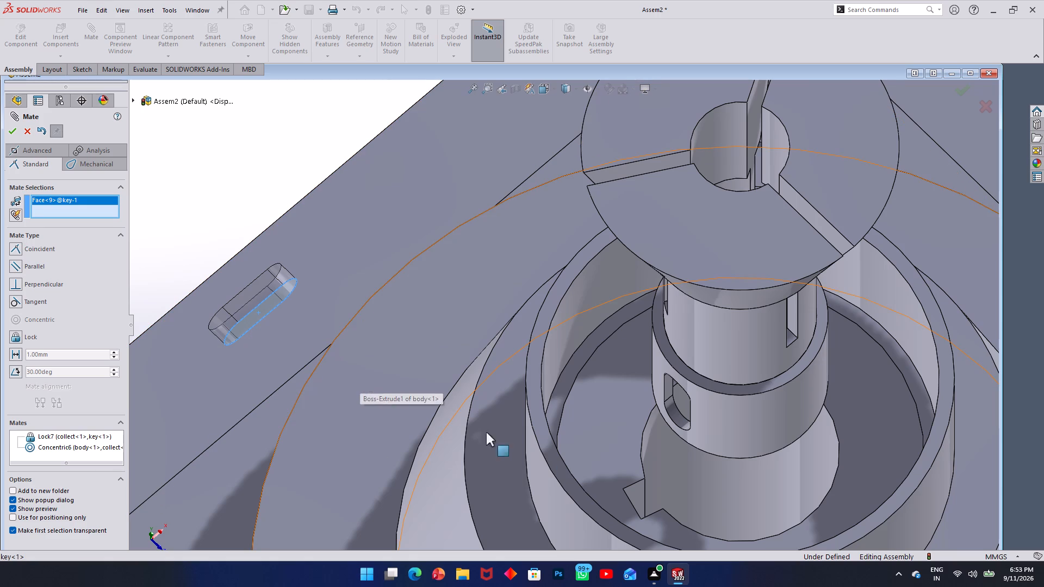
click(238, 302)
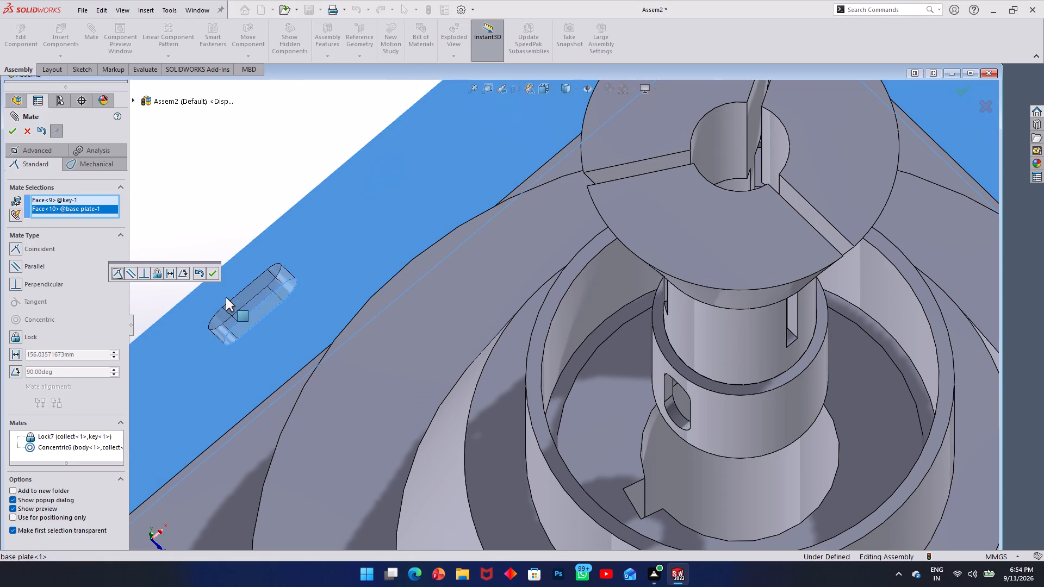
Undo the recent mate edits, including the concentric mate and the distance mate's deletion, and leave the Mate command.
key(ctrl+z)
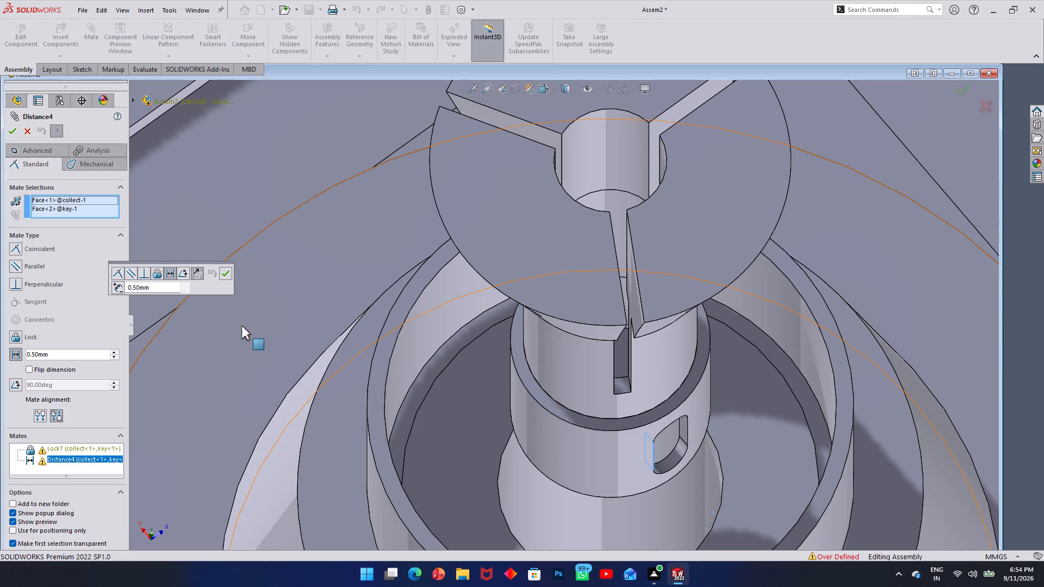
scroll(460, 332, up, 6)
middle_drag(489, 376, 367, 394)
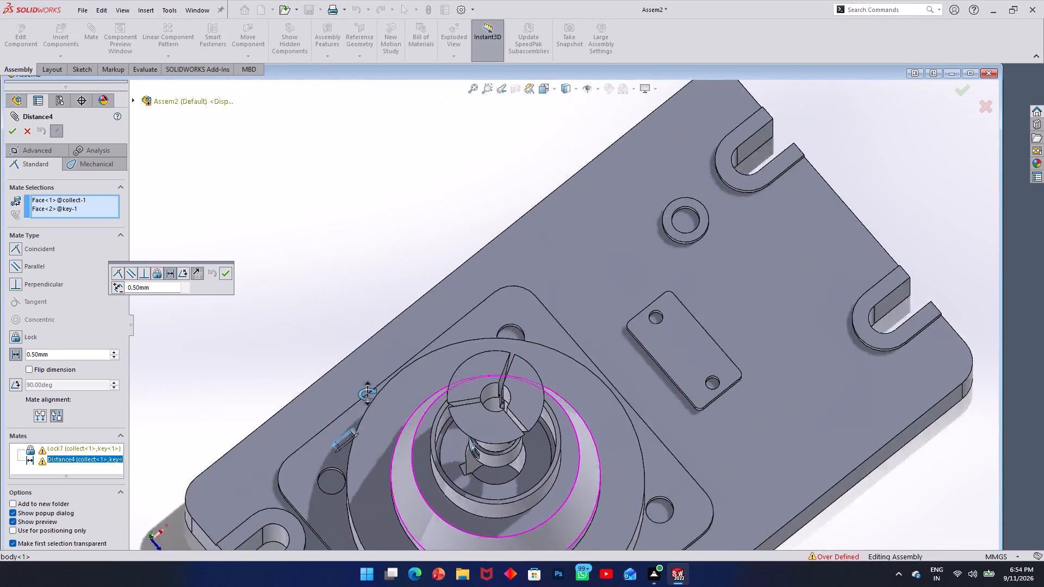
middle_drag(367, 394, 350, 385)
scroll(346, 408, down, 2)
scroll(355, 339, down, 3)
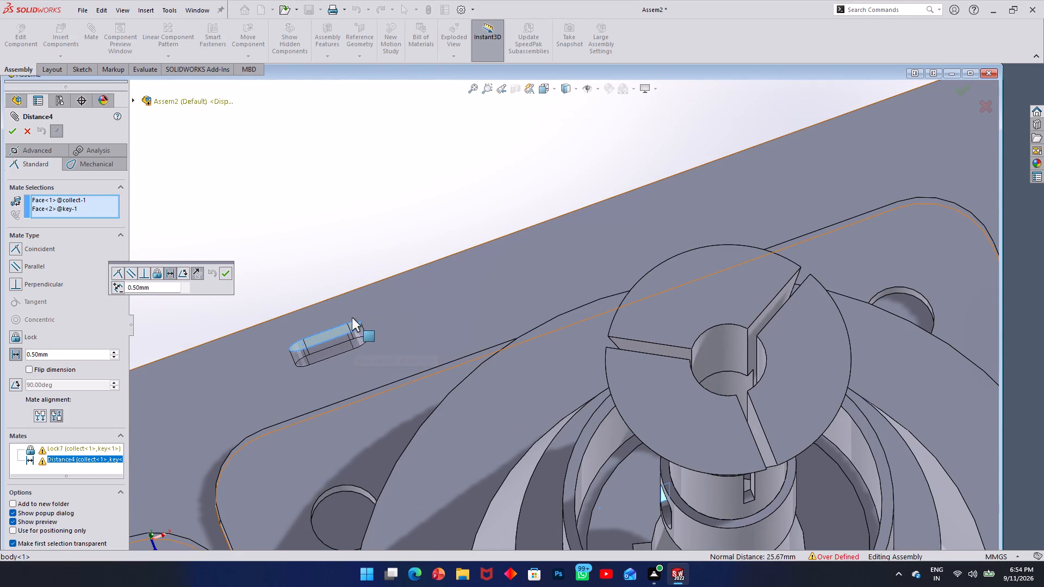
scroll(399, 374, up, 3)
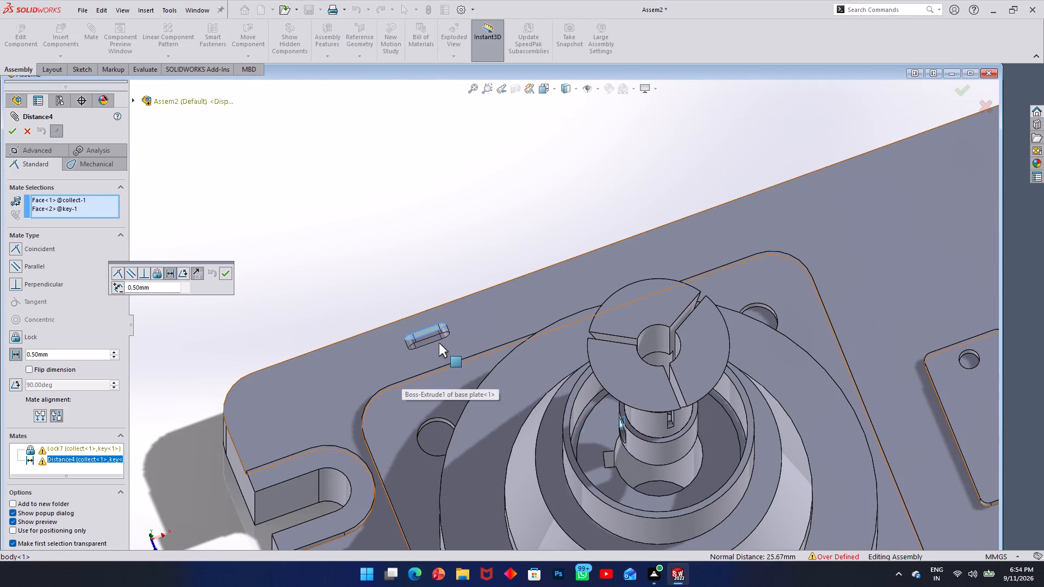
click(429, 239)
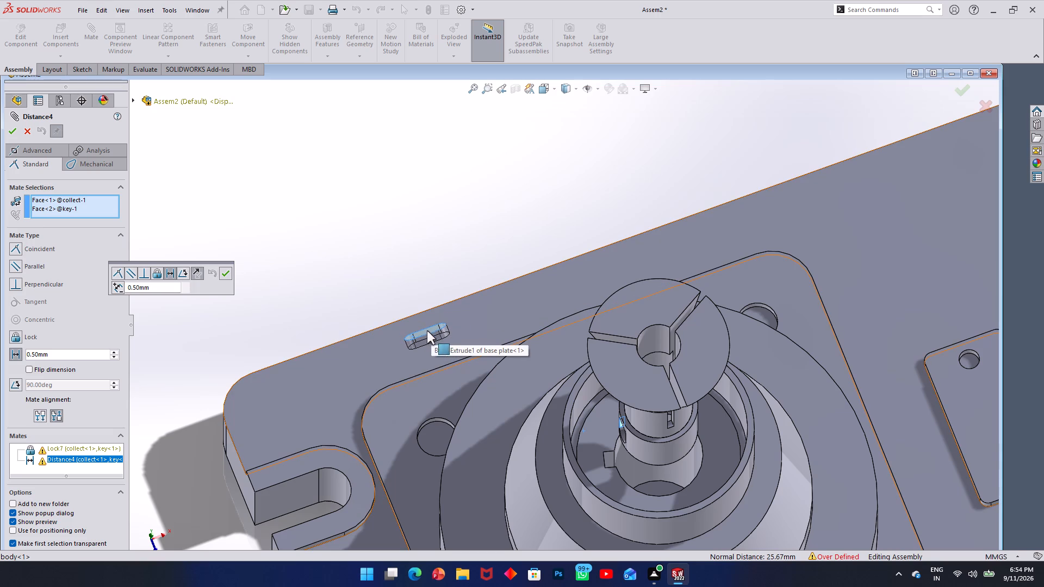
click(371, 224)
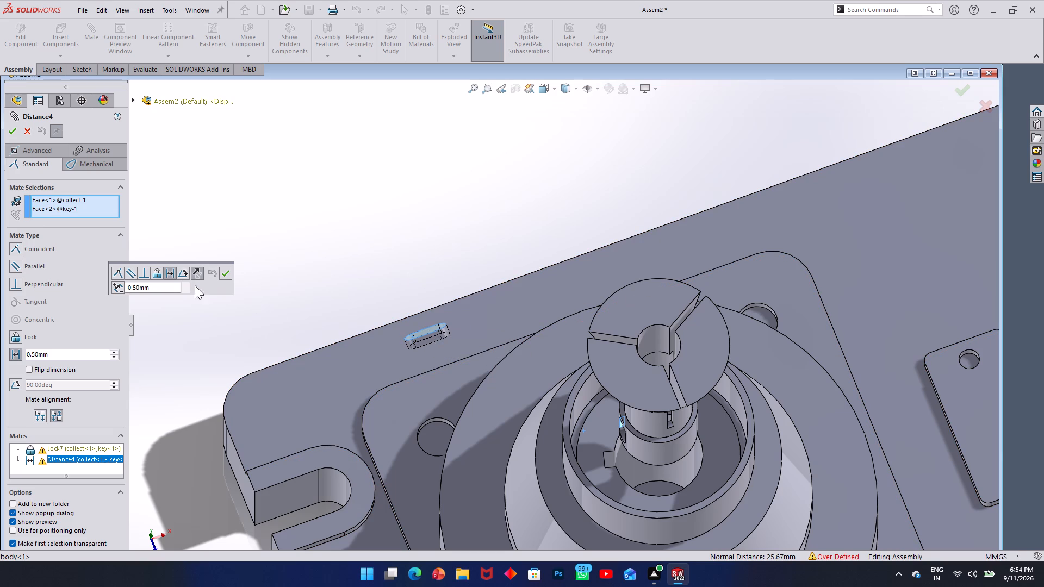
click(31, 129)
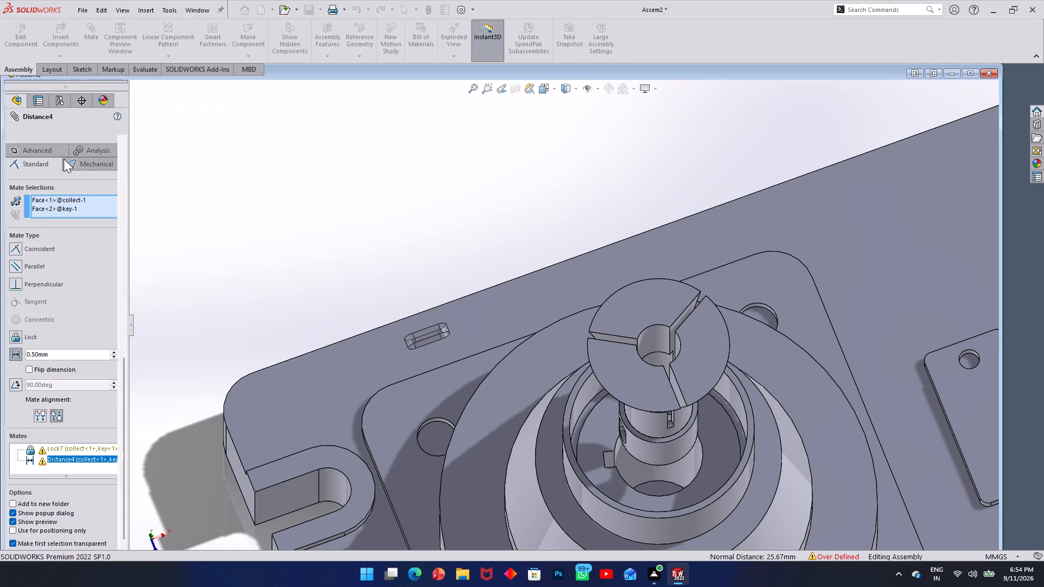
Move the key across the base plate to test how it and the collect are still linked.
drag(434, 329, 601, 355)
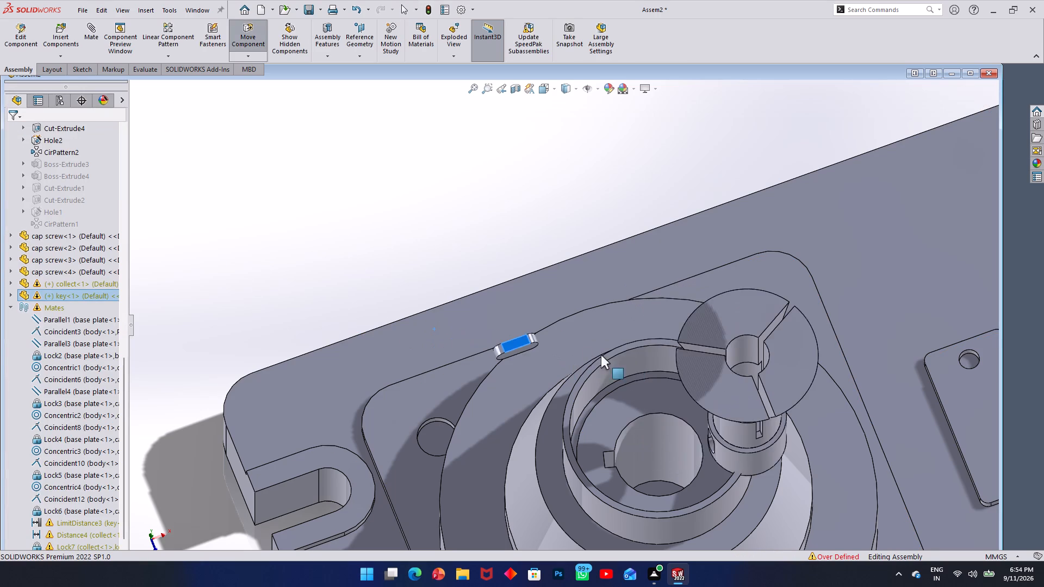
drag(601, 355, 543, 364)
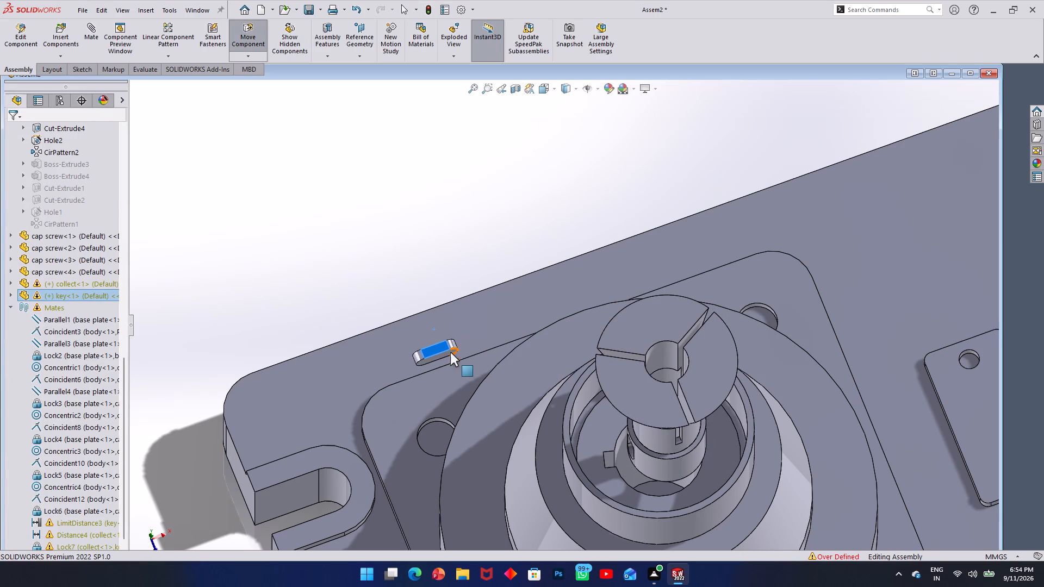
Delete the LimitDistance3 mate from the assembly's mates.
scroll(29, 431, down, 5)
right_click(62, 502)
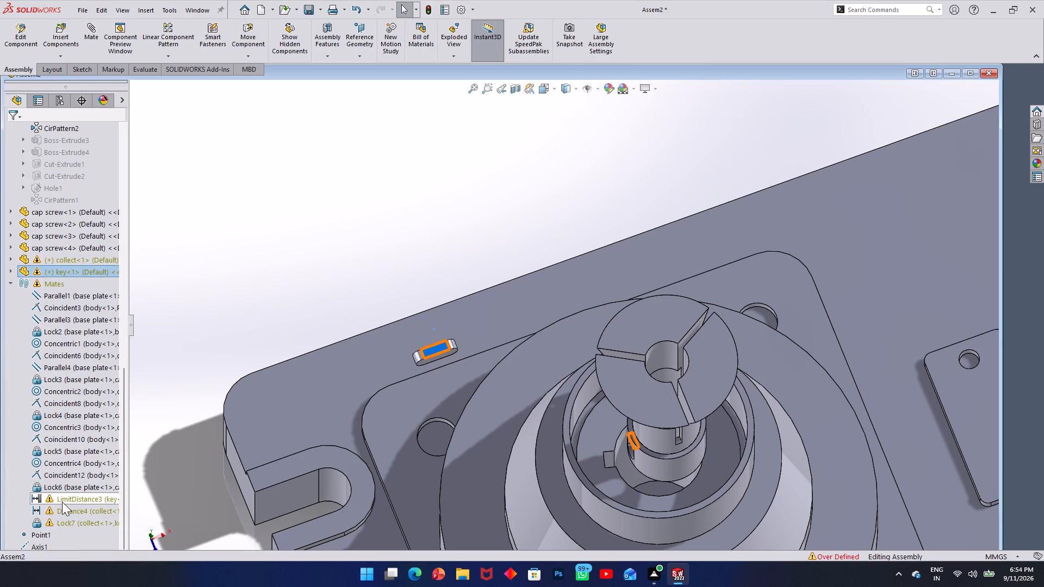
click(91, 390)
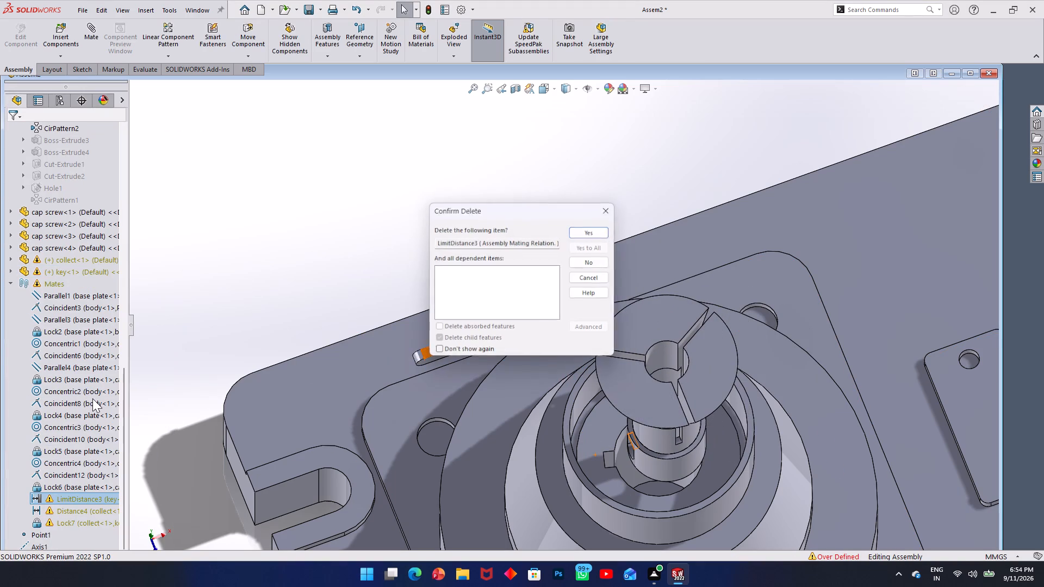
click(605, 232)
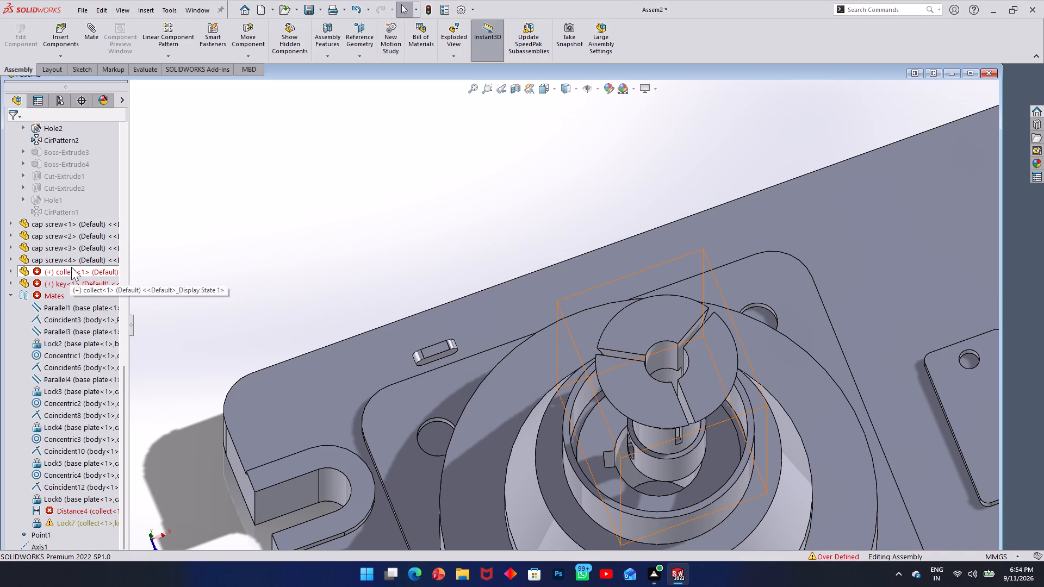
Delete the key component from the assembly together with its dependent distance and lock mates.
right_click(69, 284)
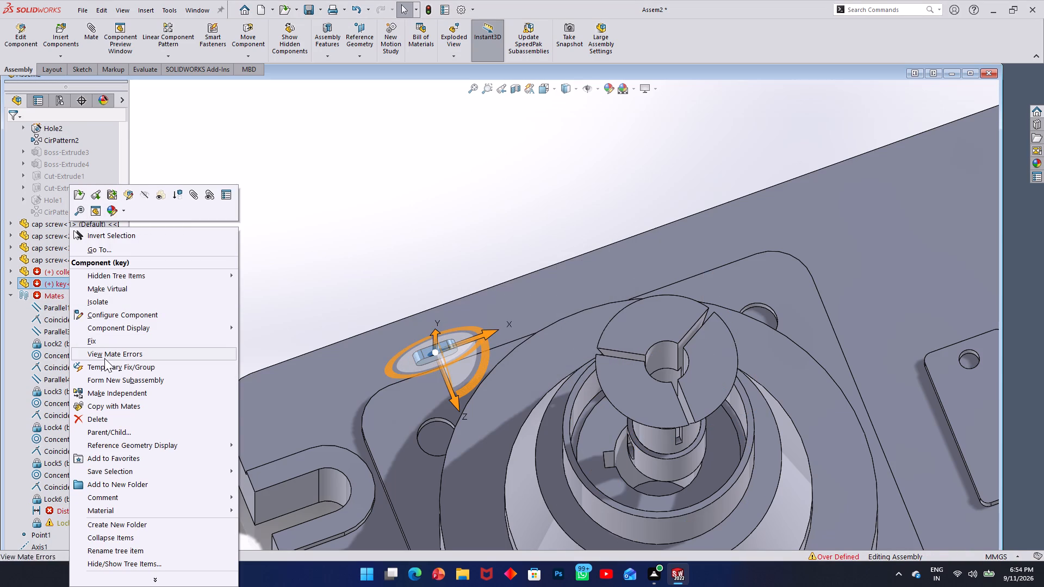
click(102, 419)
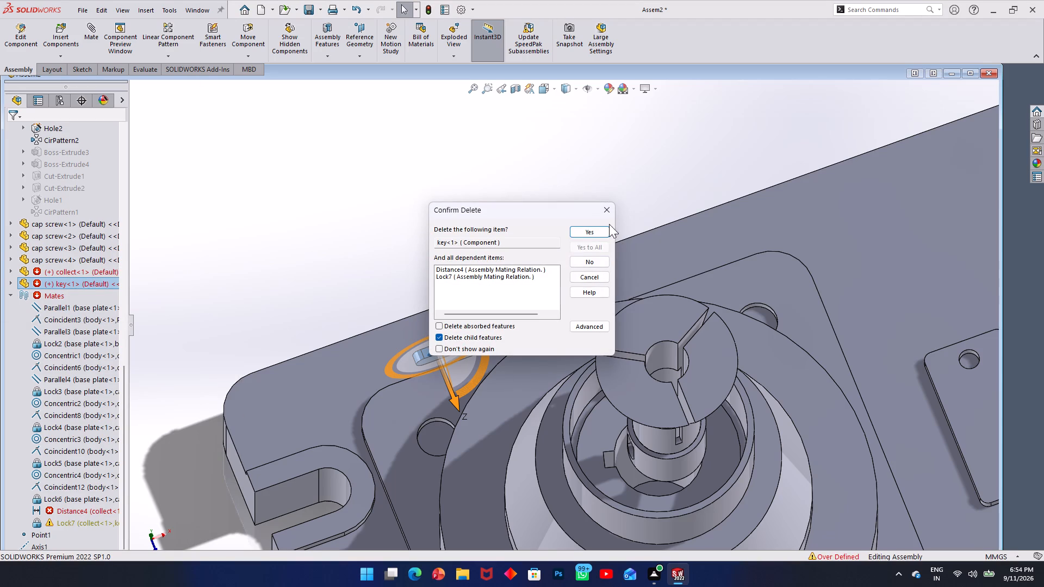
click(598, 228)
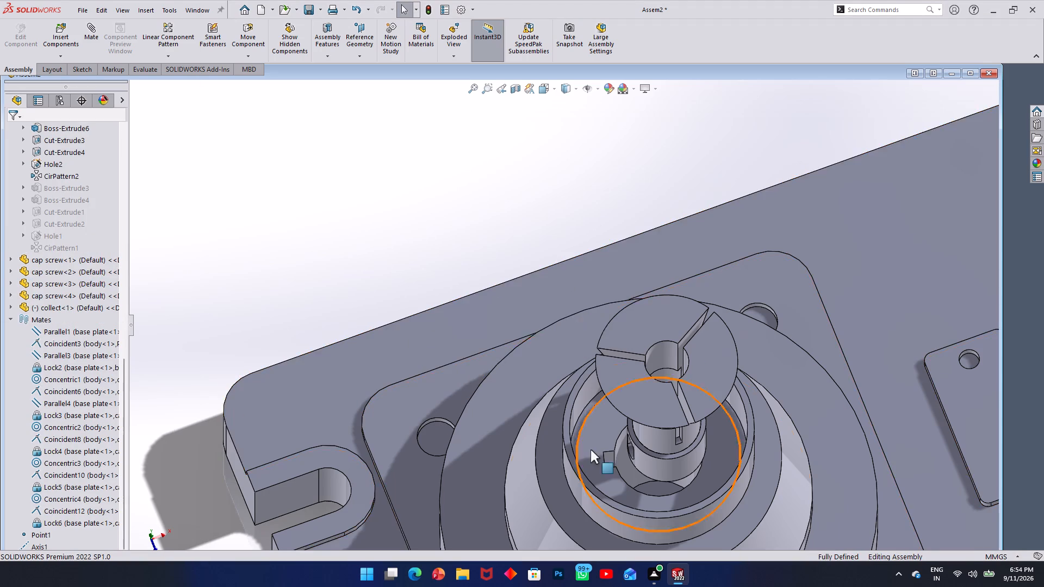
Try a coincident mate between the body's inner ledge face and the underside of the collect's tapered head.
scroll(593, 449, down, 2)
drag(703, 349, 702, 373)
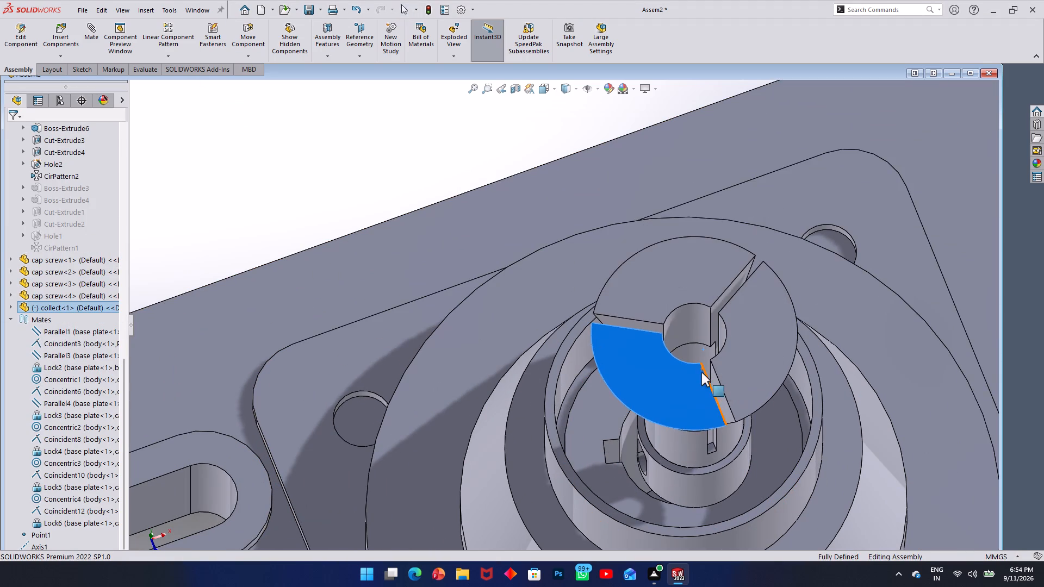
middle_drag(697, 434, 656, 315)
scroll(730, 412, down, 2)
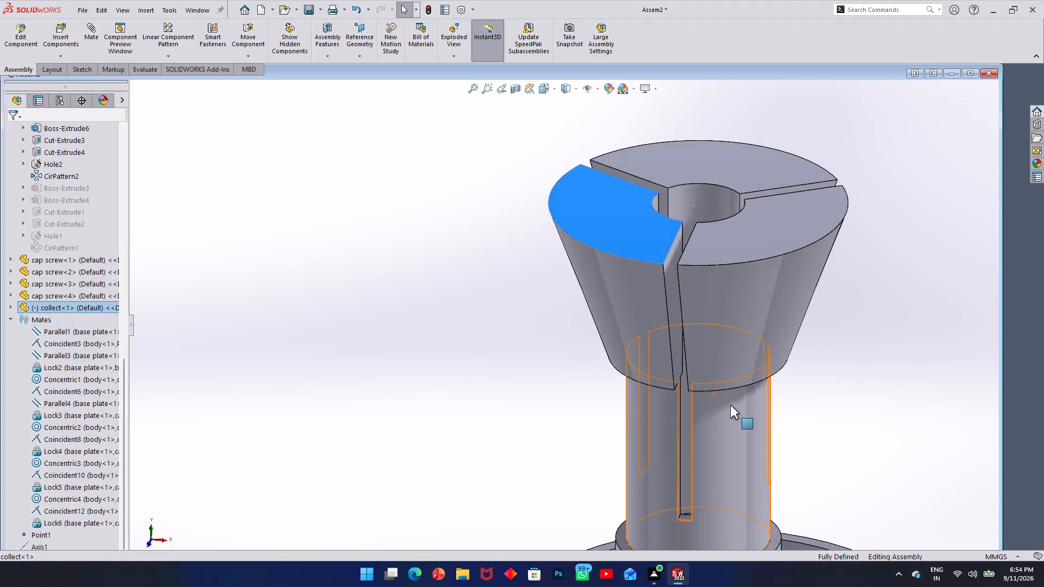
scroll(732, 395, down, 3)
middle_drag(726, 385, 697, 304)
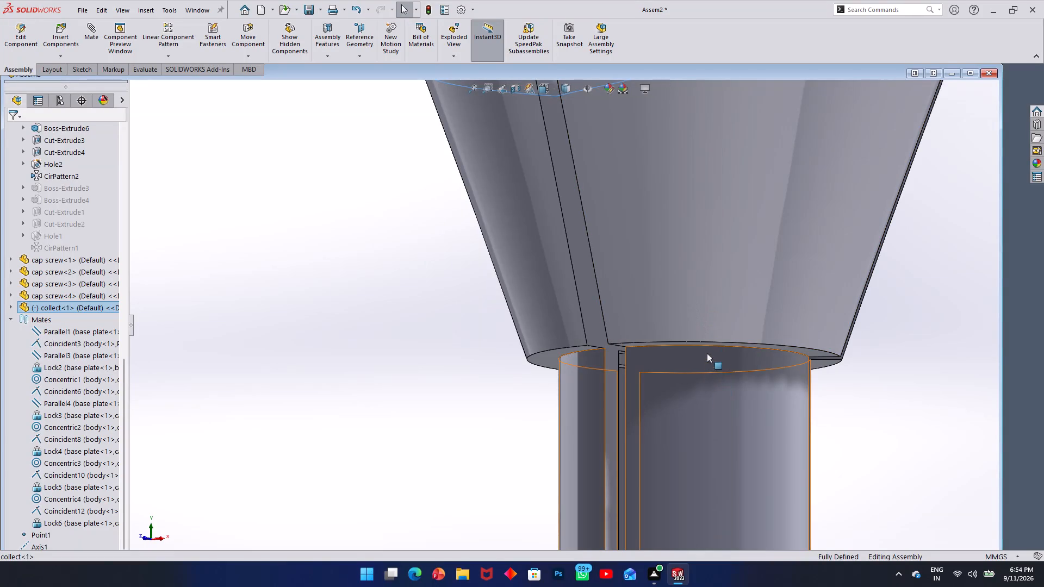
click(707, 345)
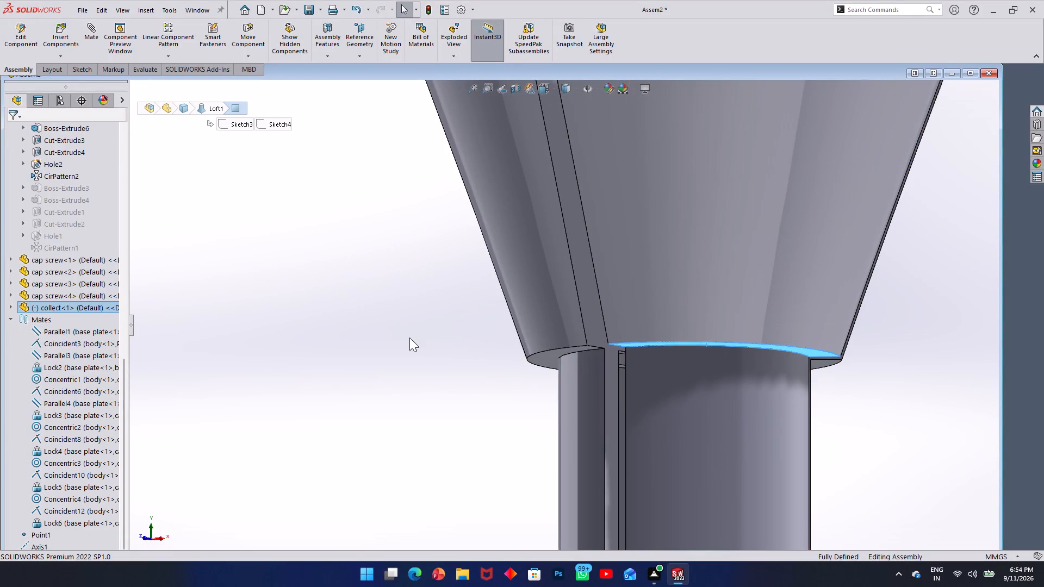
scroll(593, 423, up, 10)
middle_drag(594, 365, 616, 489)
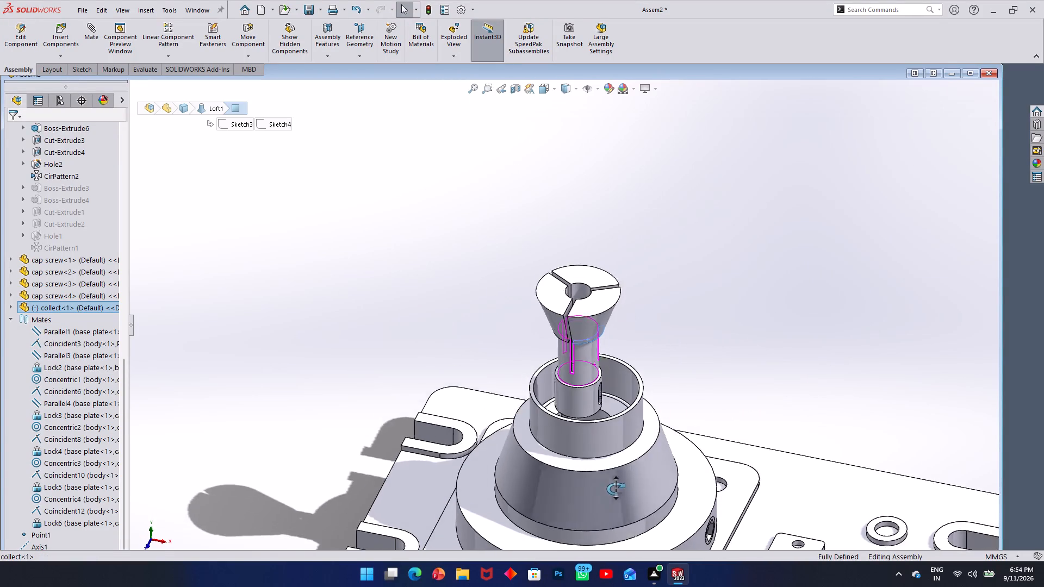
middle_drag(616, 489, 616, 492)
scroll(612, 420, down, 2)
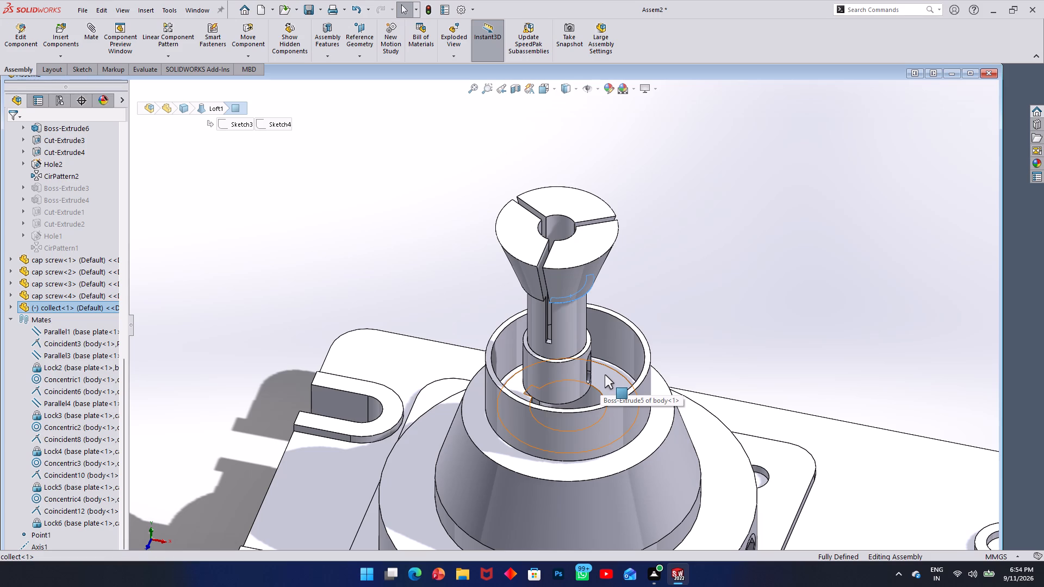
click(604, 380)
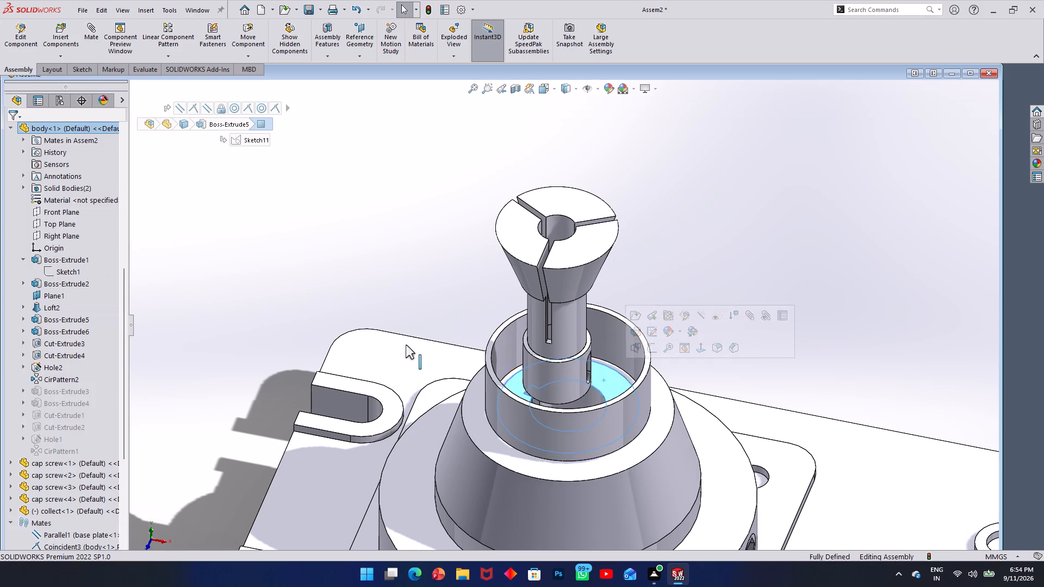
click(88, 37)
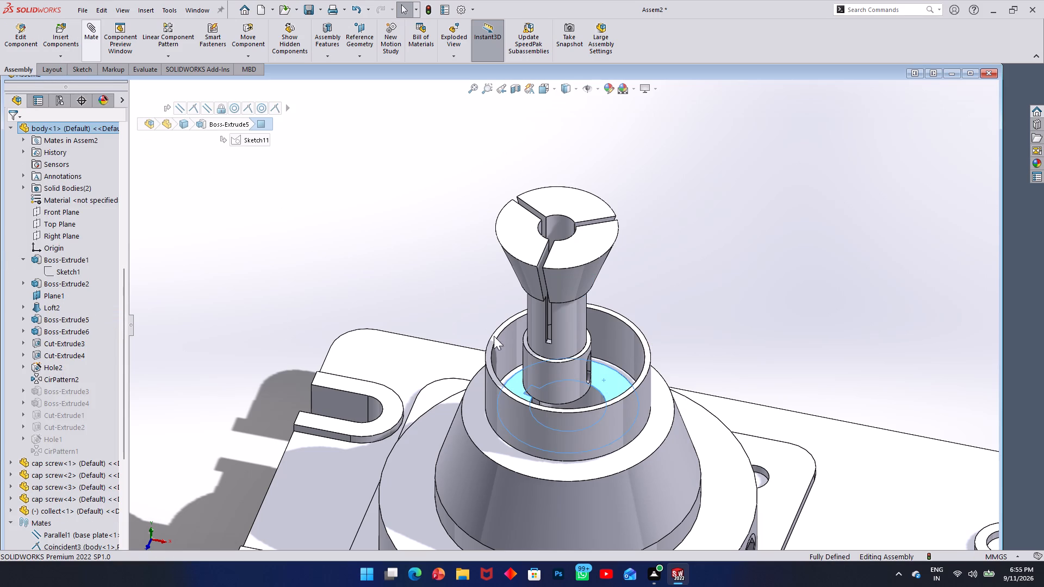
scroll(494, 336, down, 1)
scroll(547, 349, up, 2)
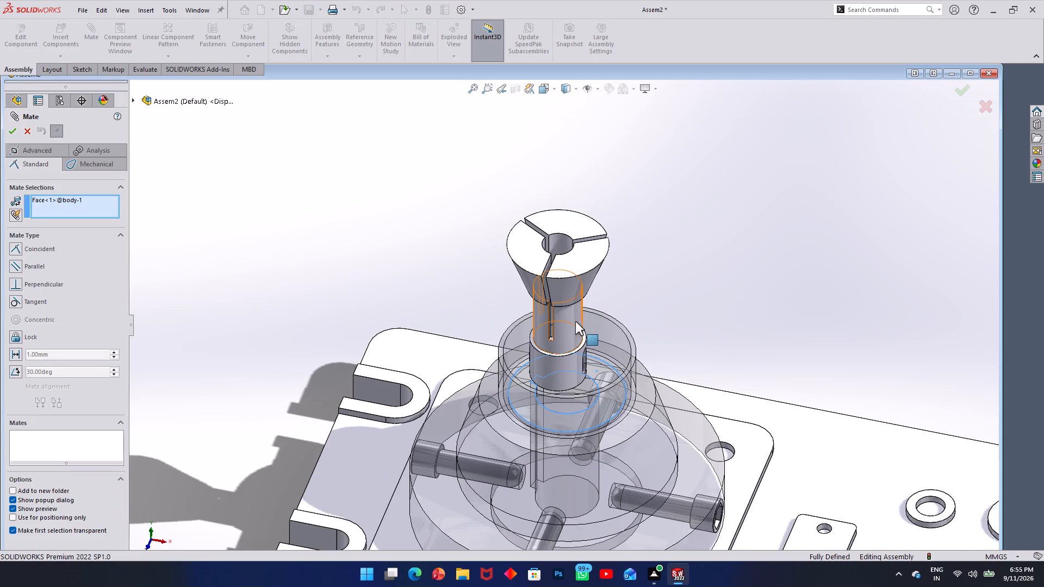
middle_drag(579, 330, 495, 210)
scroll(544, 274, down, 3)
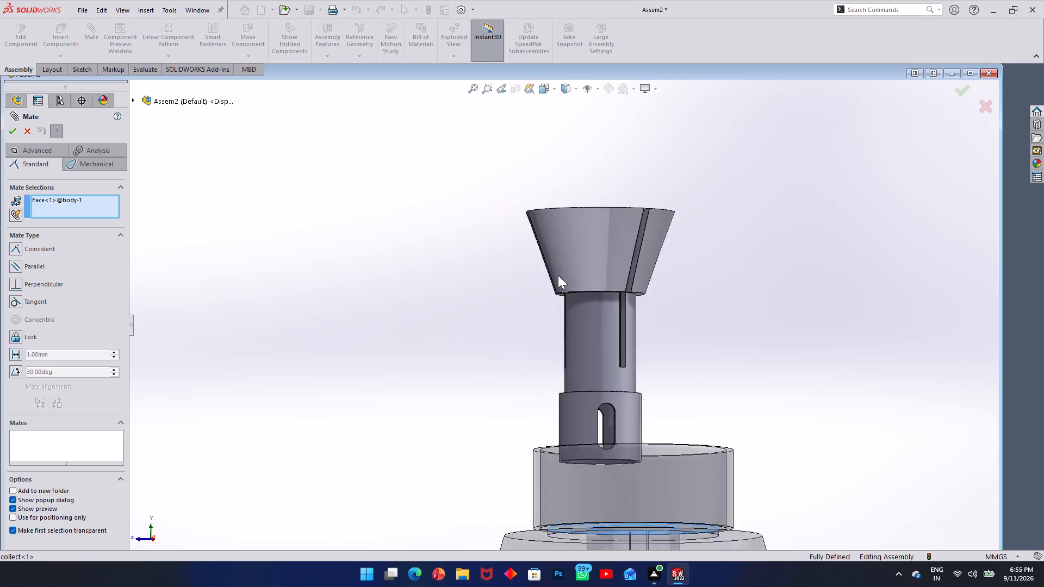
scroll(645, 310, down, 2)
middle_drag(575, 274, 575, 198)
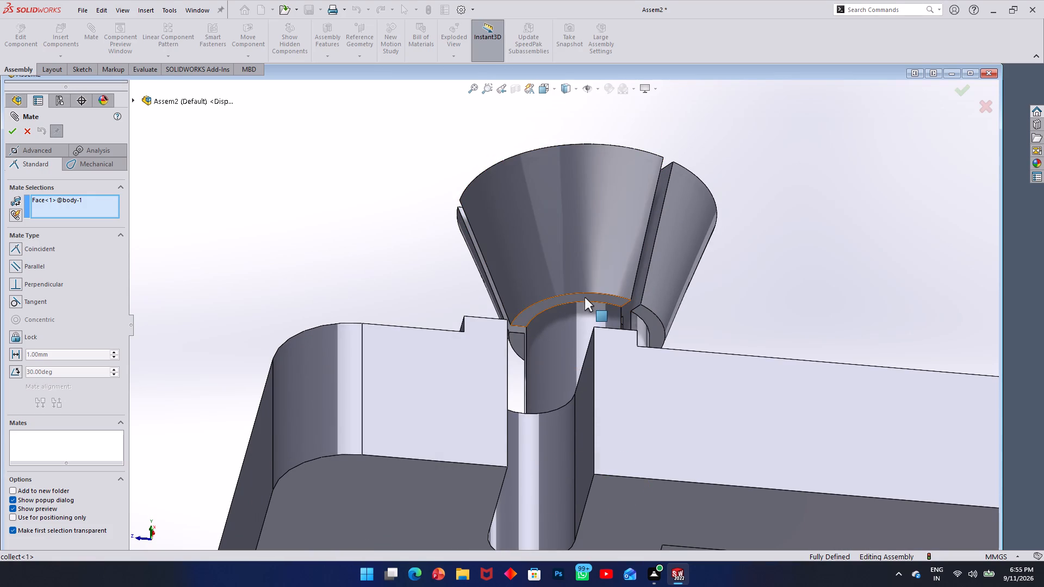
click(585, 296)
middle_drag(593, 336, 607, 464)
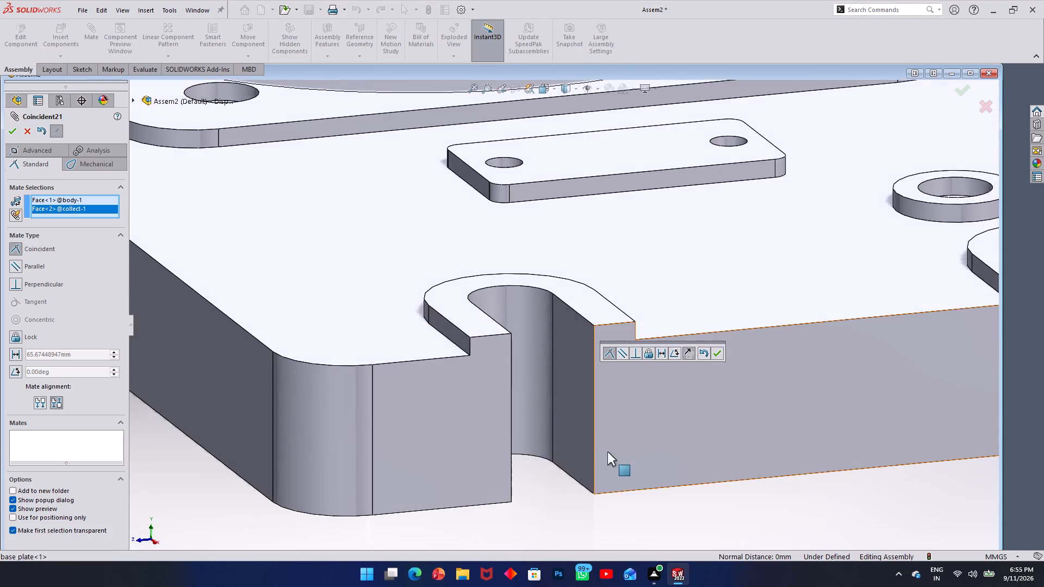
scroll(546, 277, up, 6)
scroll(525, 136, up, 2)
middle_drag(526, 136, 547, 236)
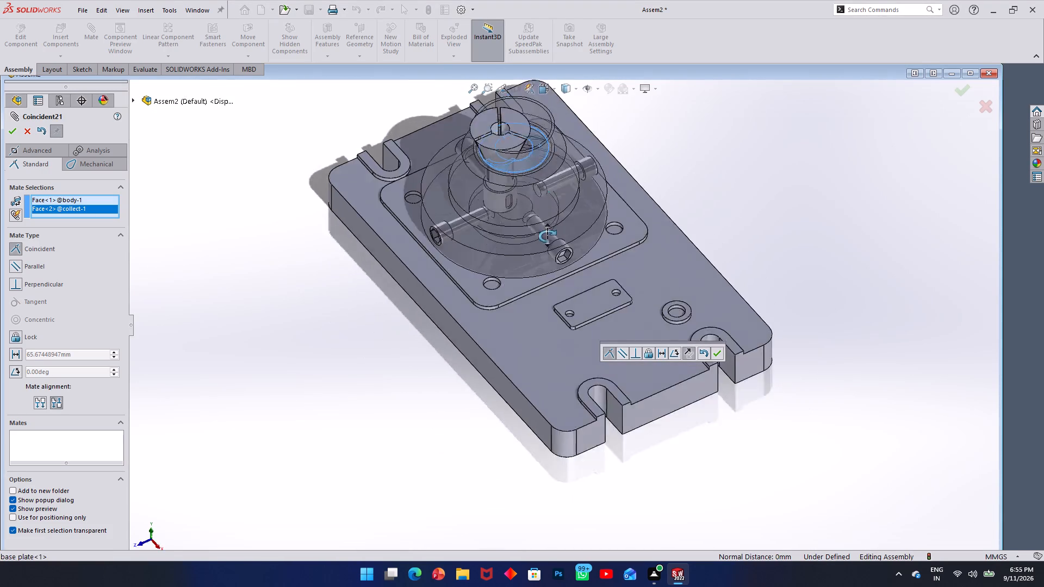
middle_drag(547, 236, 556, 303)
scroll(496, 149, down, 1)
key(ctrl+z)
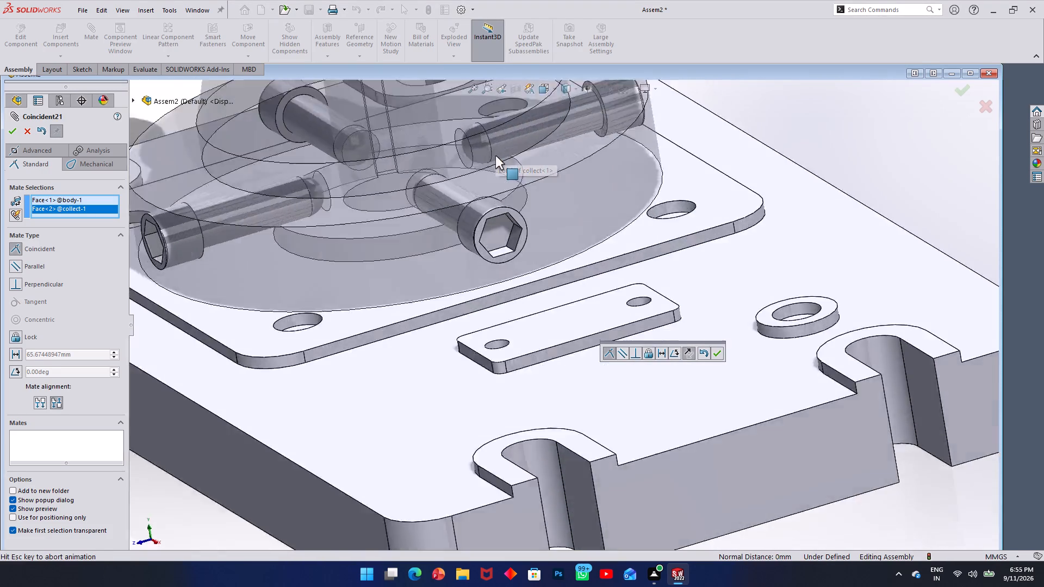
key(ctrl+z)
Add a concentric mate between the collect's lower cylindrical face and the body's central bore.
ctrl+scroll(559, 260, up, 7)
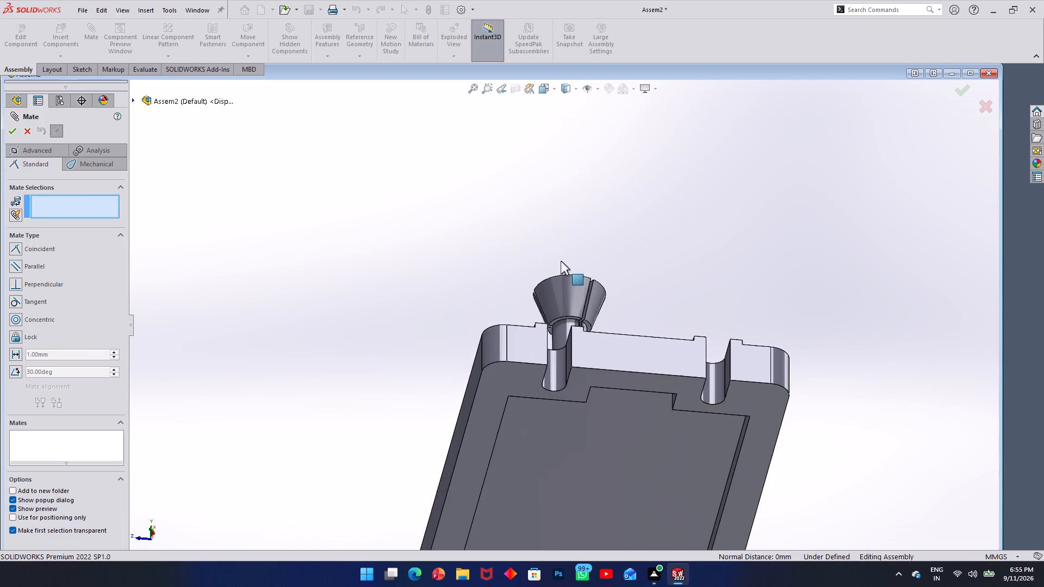
middle_drag(576, 294, 607, 513)
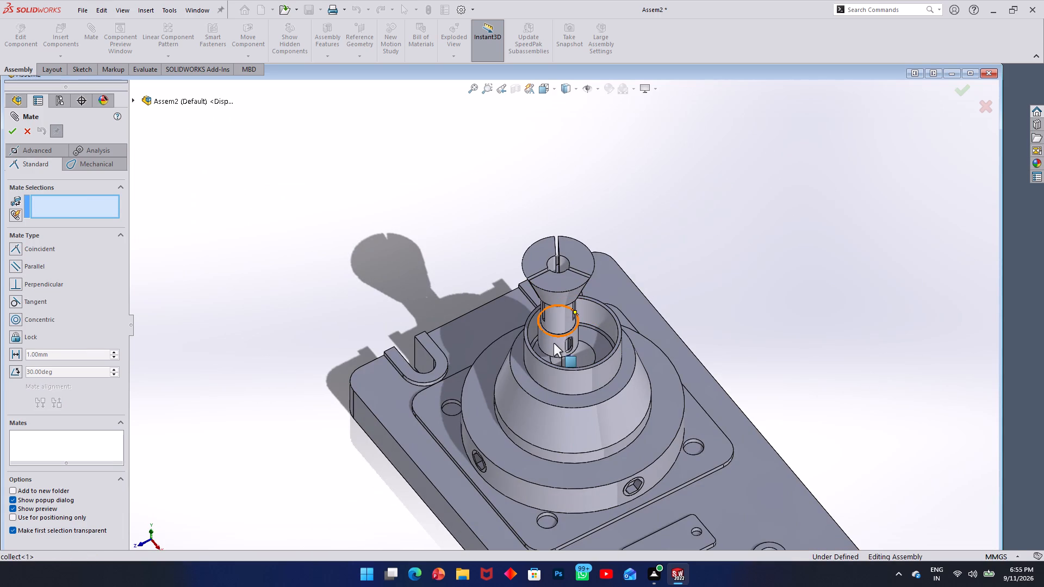
click(554, 343)
click(581, 348)
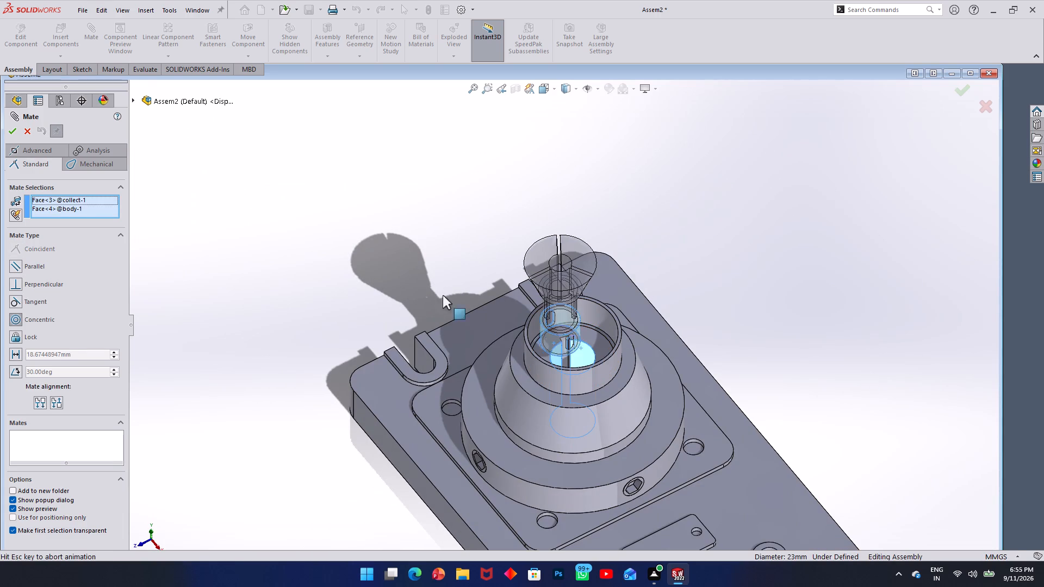
click(10, 126)
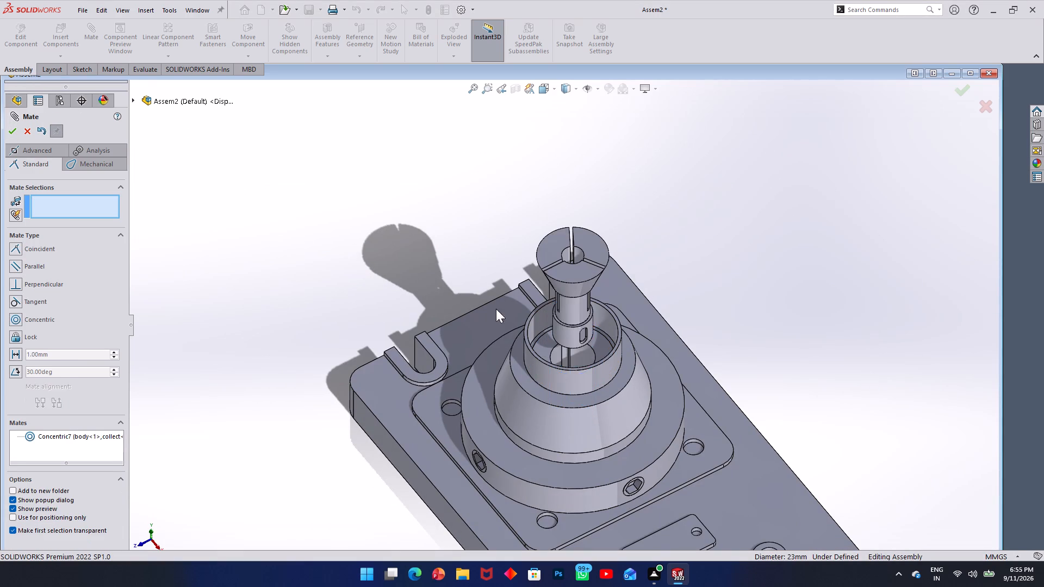
Move the collect down along the bore axis until its tapered head sits inside the body's upper ring.
scroll(580, 304, down, 1)
middle_drag(577, 299, 543, 143)
scroll(571, 279, down, 4)
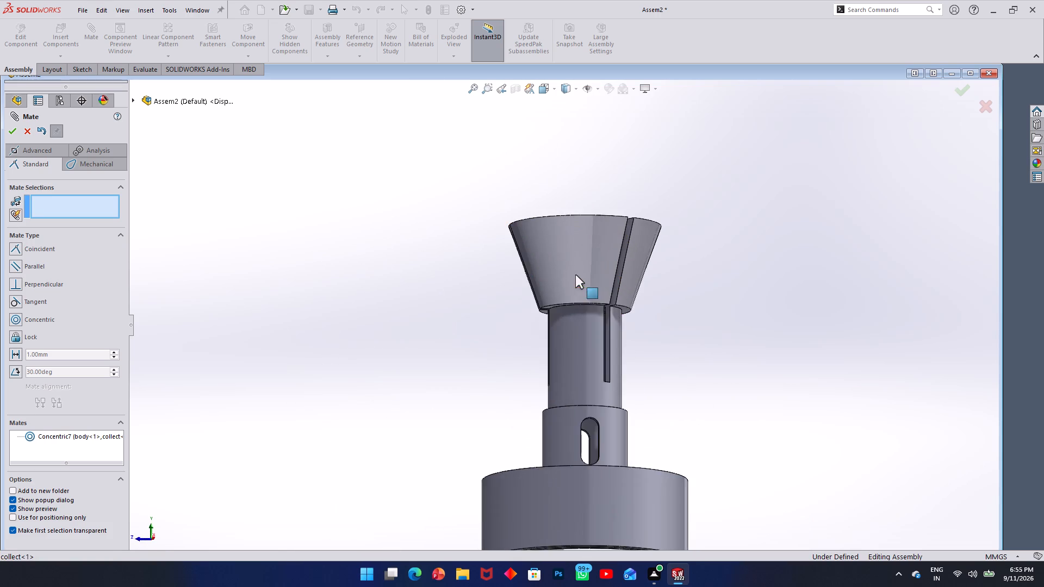
scroll(575, 274, down, 3)
middle_drag(596, 296, 576, 211)
scroll(575, 212, up, 1)
scroll(574, 265, up, 3)
middle_drag(576, 265, 583, 310)
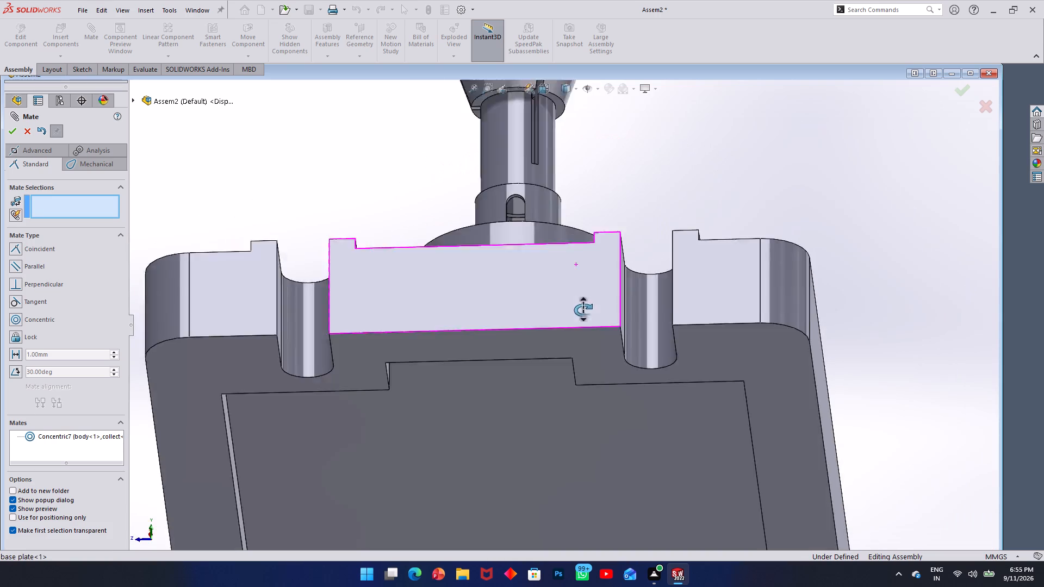
middle_drag(583, 310, 589, 352)
scroll(526, 222, up, 4)
scroll(517, 152, up, 1)
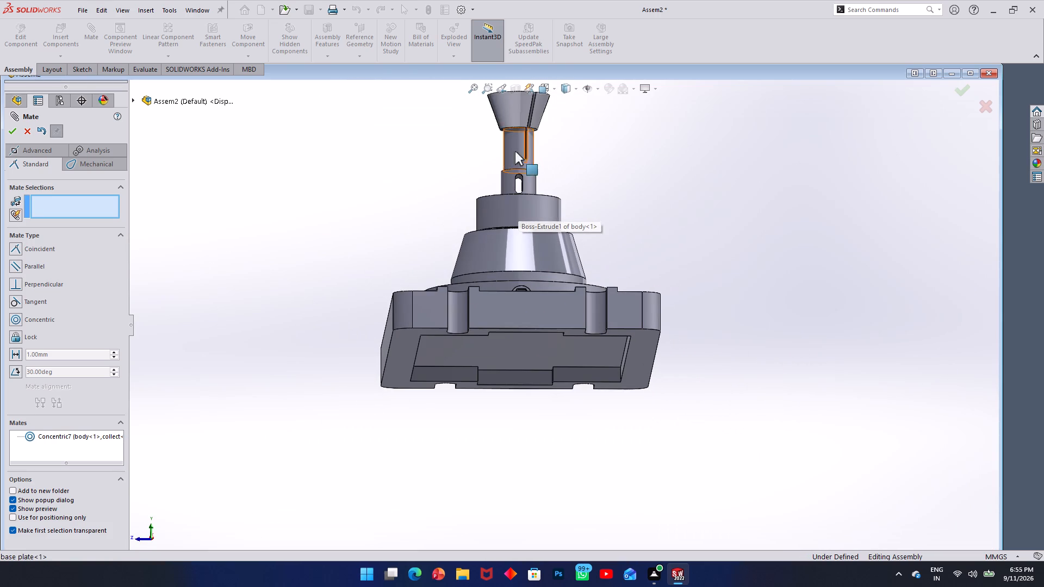
middle_drag(526, 167, 549, 344)
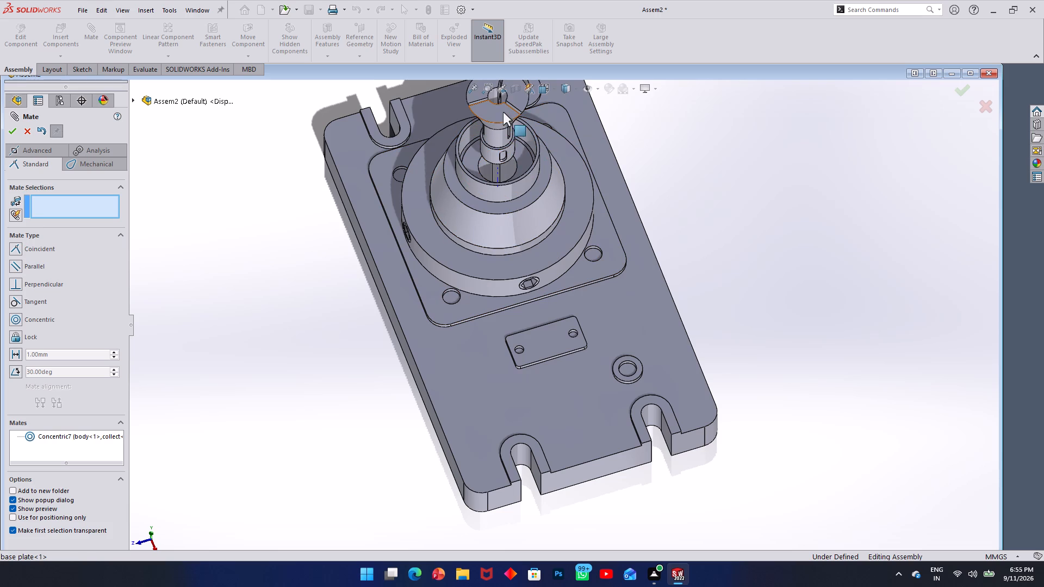
drag(503, 112, 511, 179)
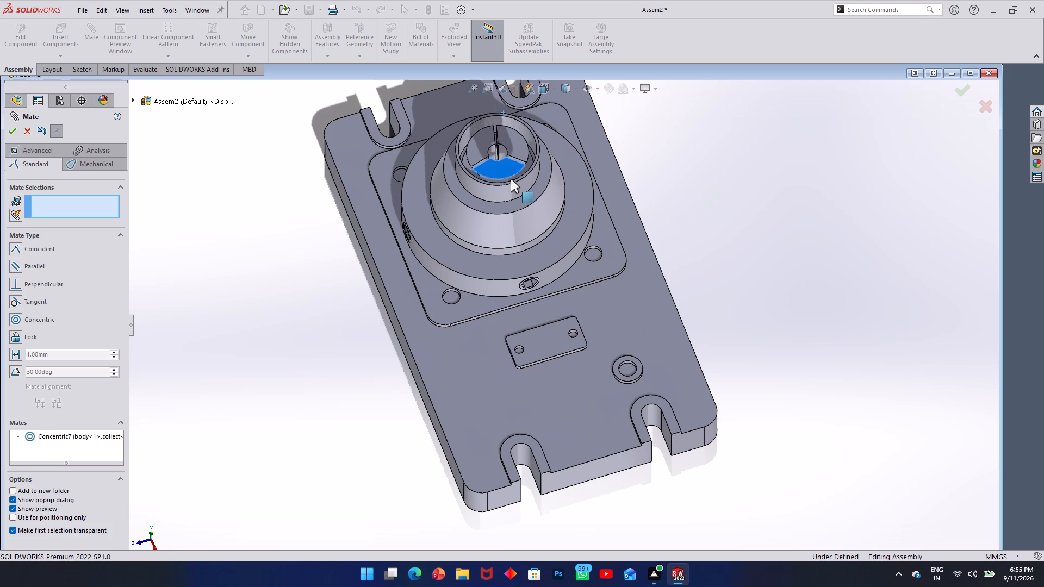
drag(511, 179, 509, 169)
Add a 23 mm distance mate between the collect's top face and the body's inner ledge face.
middle_drag(501, 166, 495, 142)
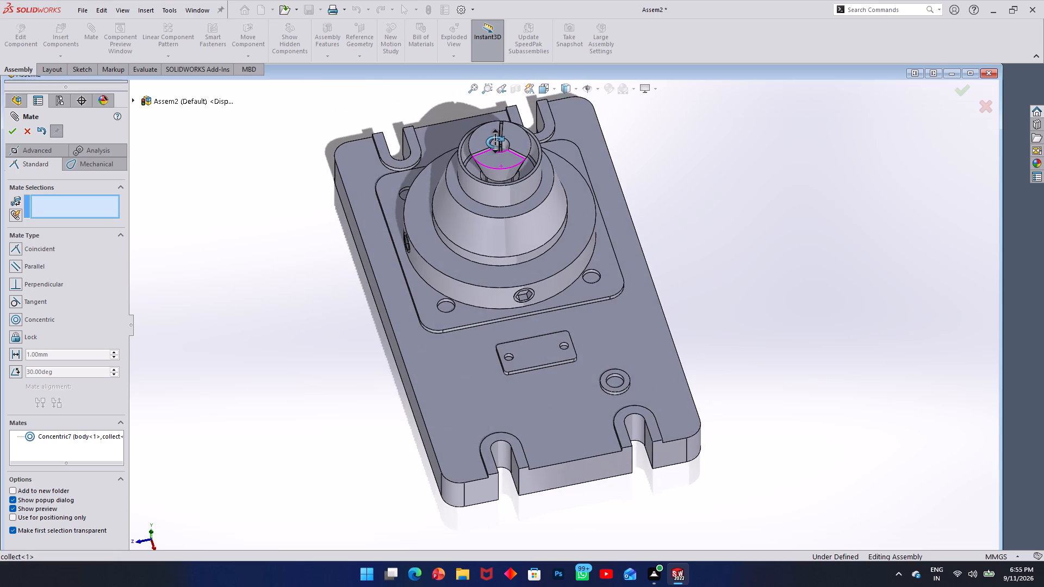
middle_drag(495, 142, 480, 131)
scroll(482, 133, up, 2)
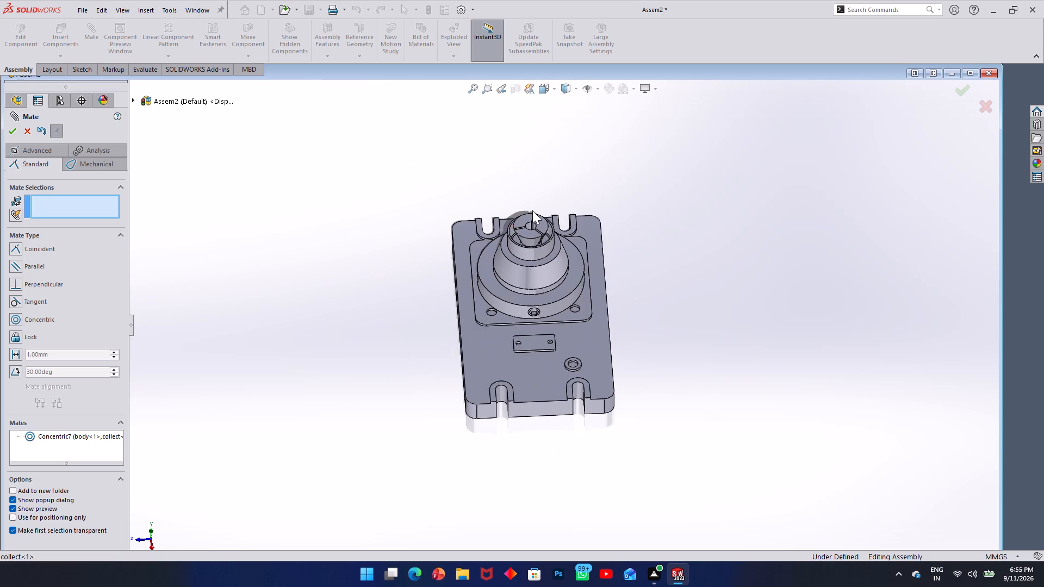
scroll(532, 213, down, 3)
scroll(537, 259, down, 3)
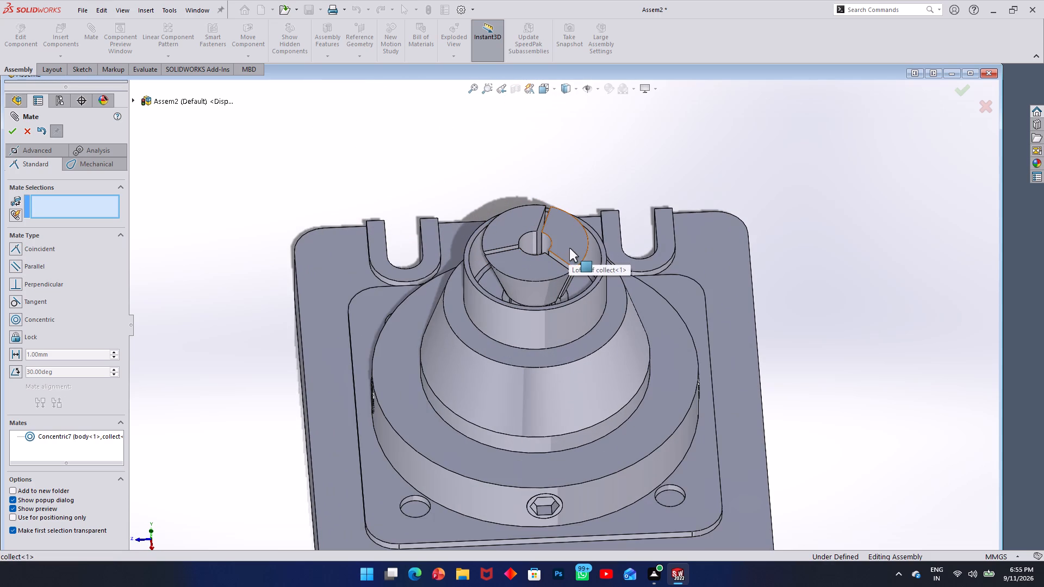
middle_drag(561, 236, 571, 292)
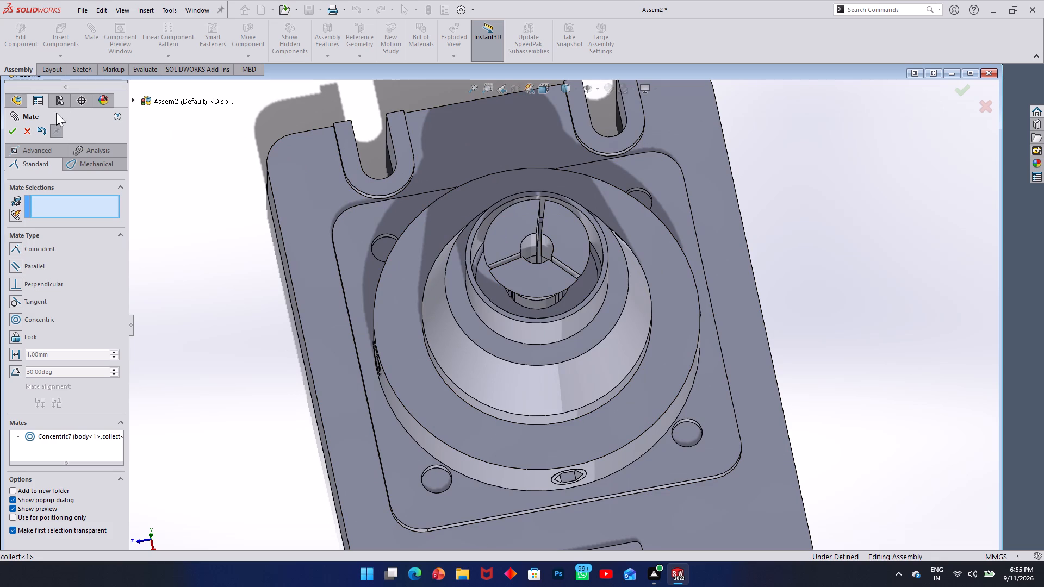
click(567, 239)
click(580, 281)
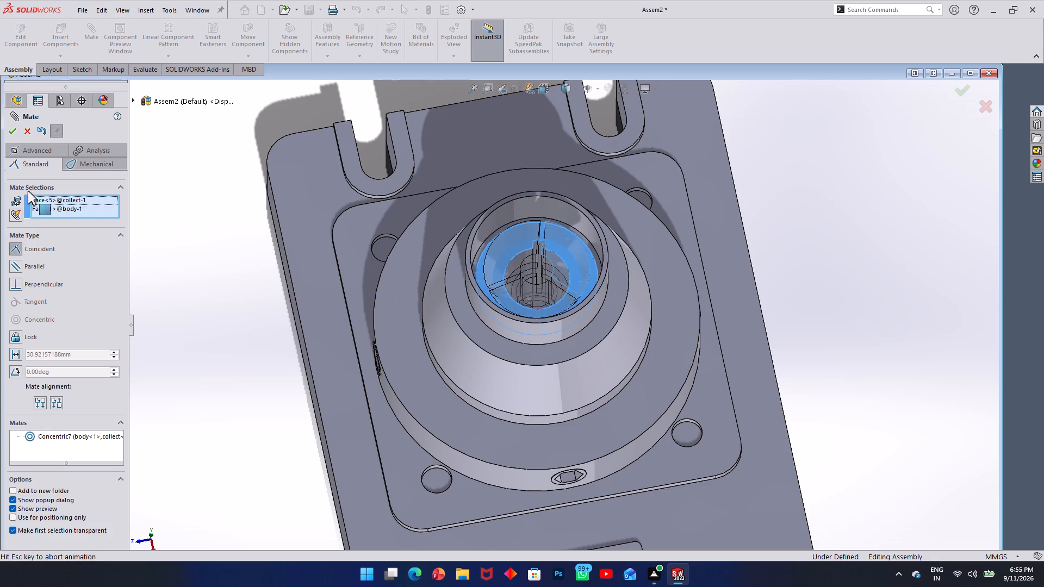
click(13, 353)
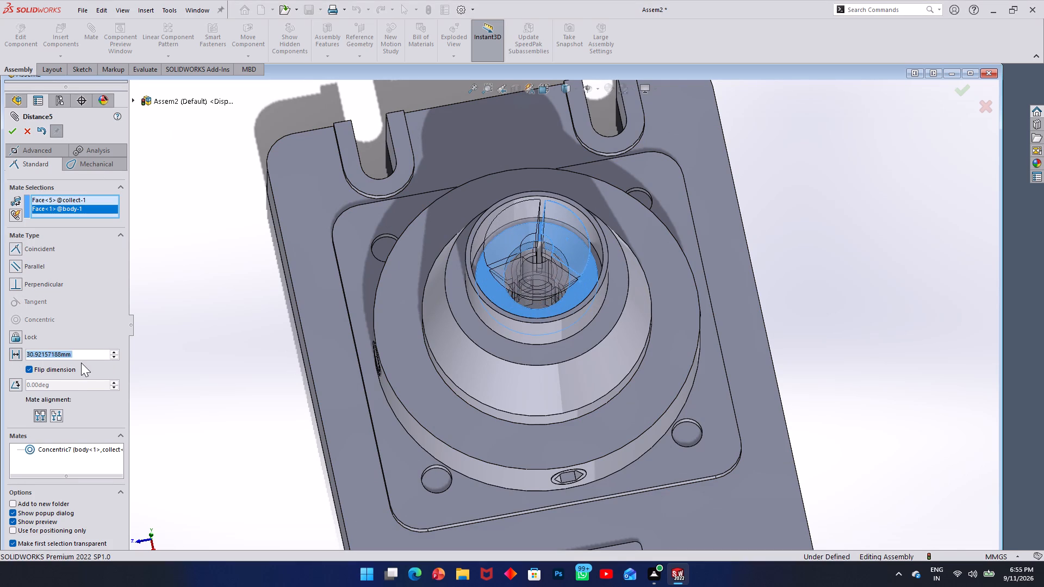
text(10)
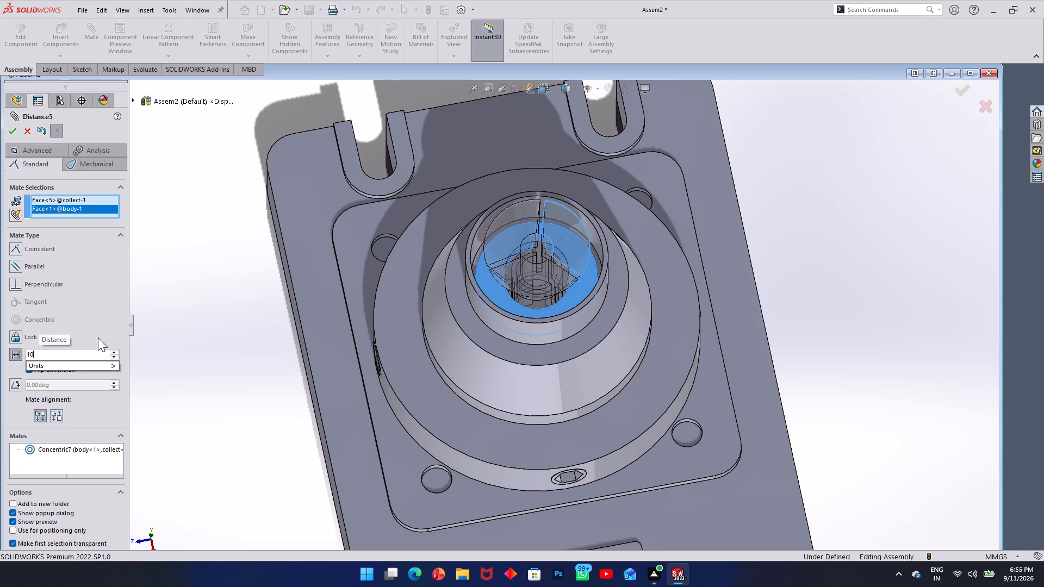
key(BackSpace)
key(BackSpace)
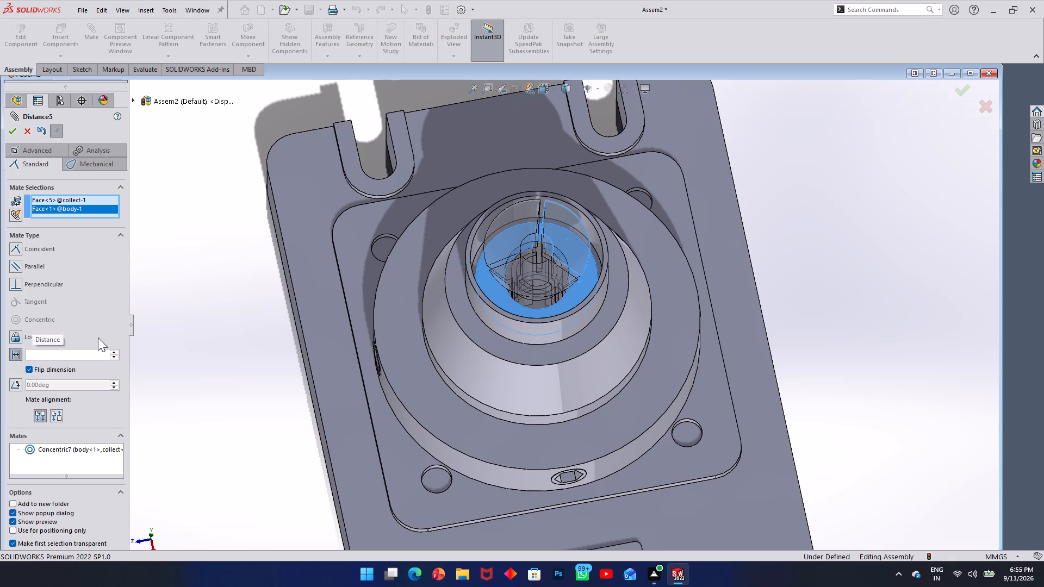
text(23)
key(Return)
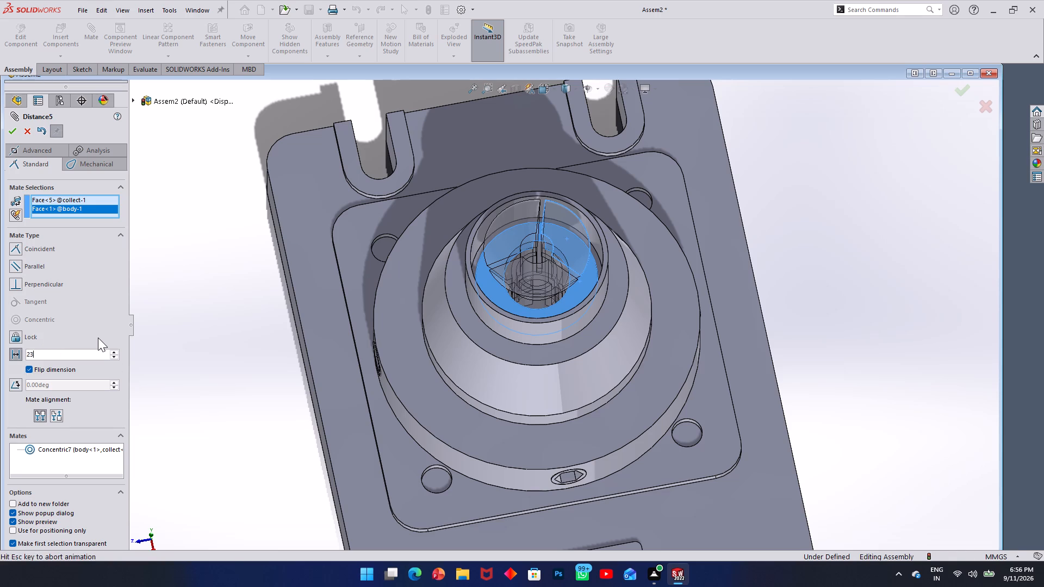
click(15, 126)
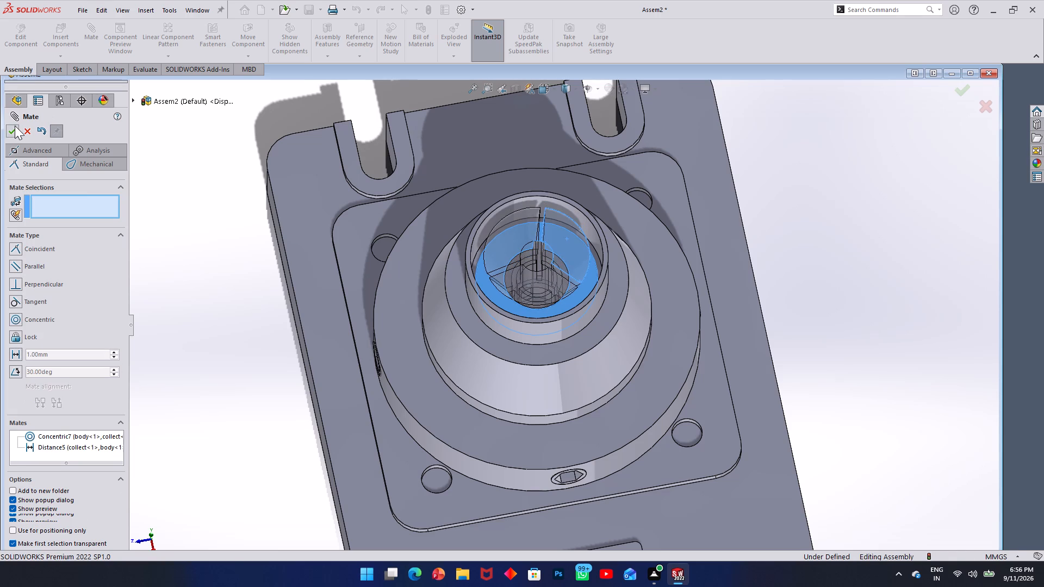
Rotate the collect about the bore axis to reorient its slots inside the body's upper ring.
middle_drag(494, 230, 476, 195)
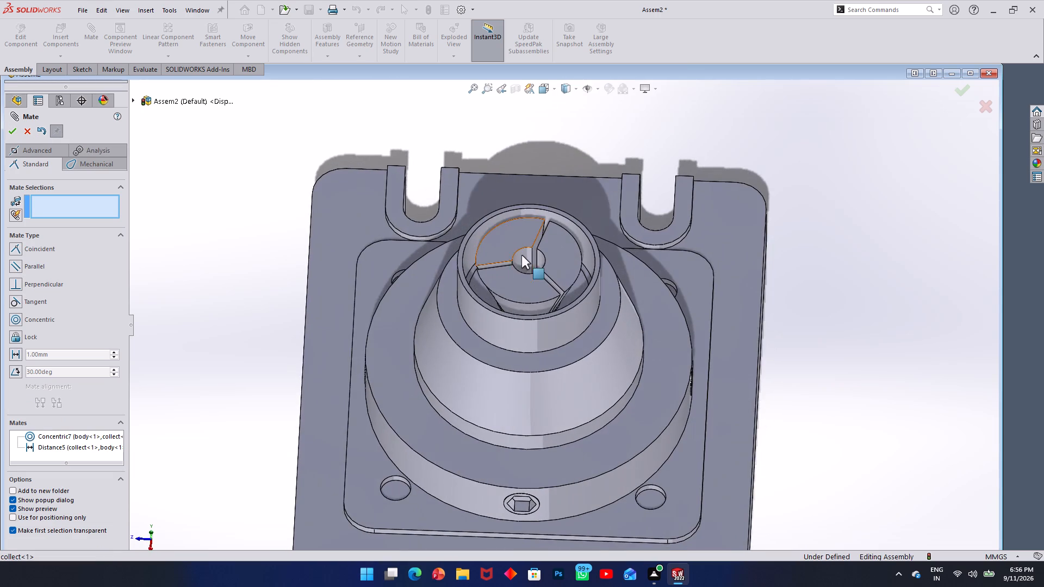
scroll(522, 260, down, 3)
drag(508, 267, 607, 276)
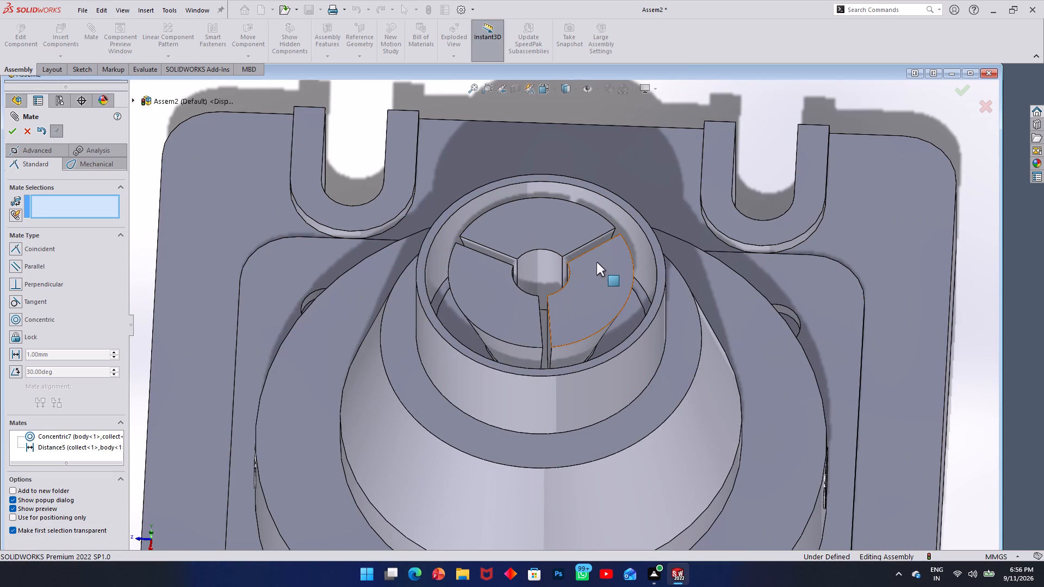
Rotate the collect about the bore axis until one of its three slots runs parallel to the base plate's short edge.
drag(601, 247, 612, 257)
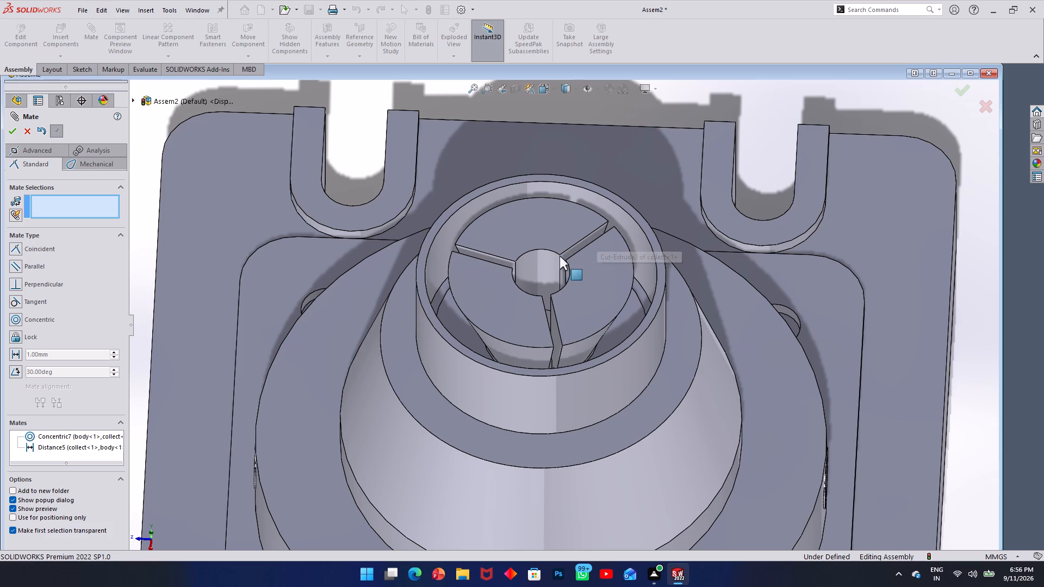
drag(580, 254, 280, 263)
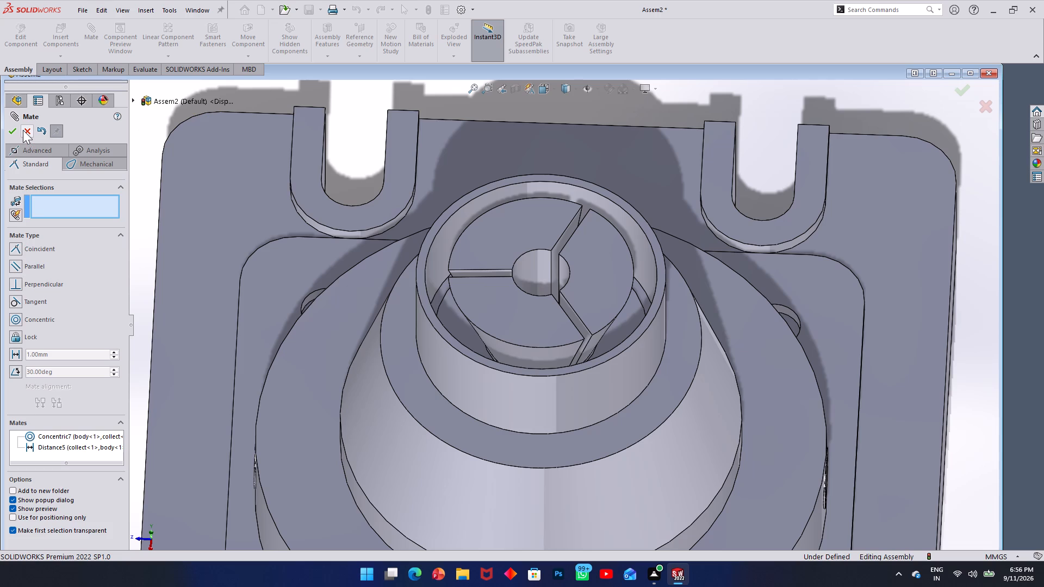
Leave the Mate command and save the assembly with the collect in its new orientation.
key(ctrl+s)
key(ctrl+s)
key(ctrl+s)
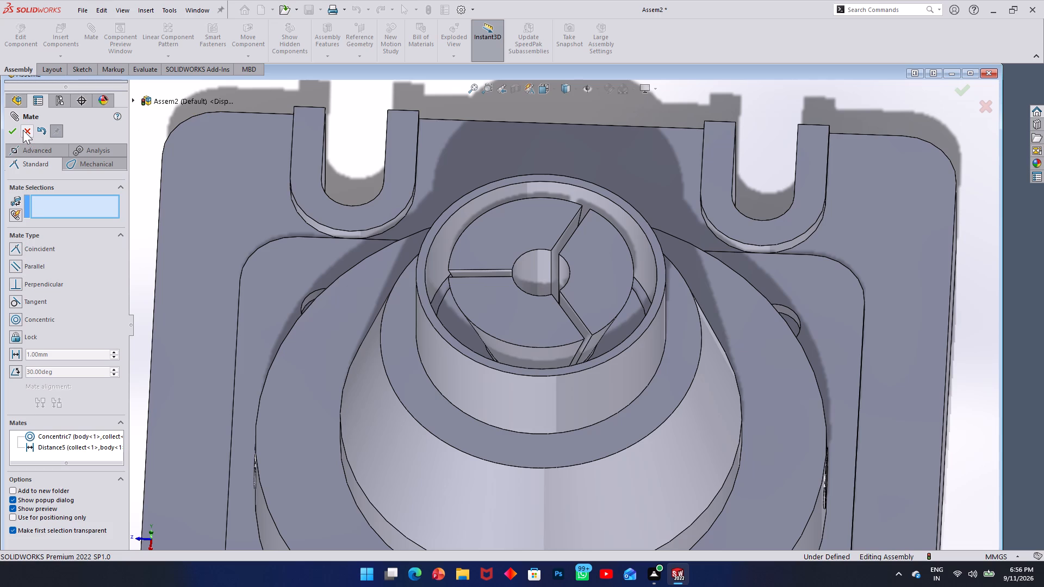
key(ctrl+s)
click(26, 129)
key(ctrl+s)
key(ctrl+s)
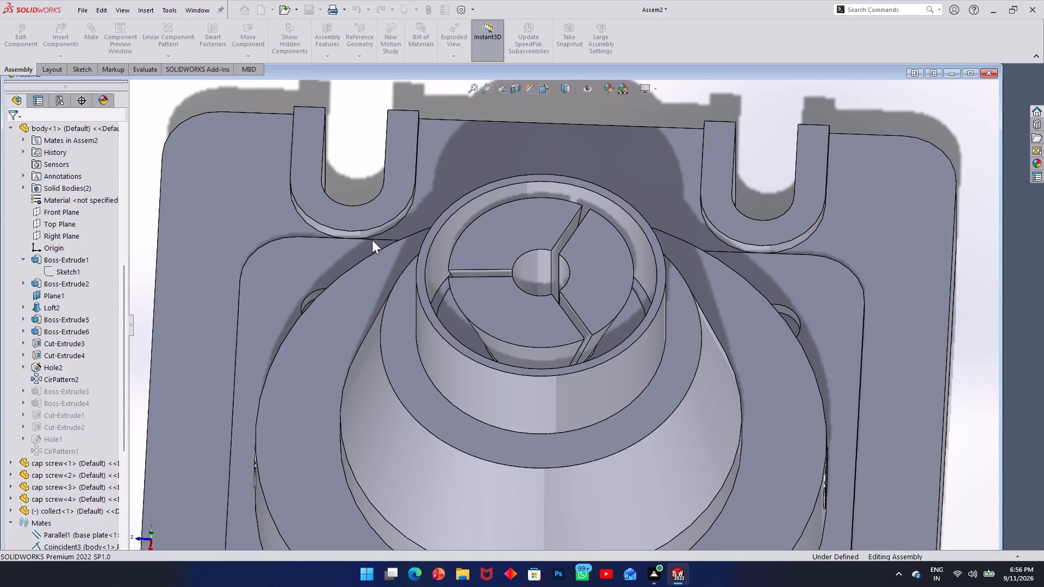
scroll(374, 243, up, 6)
scroll(452, 327, up, 4)
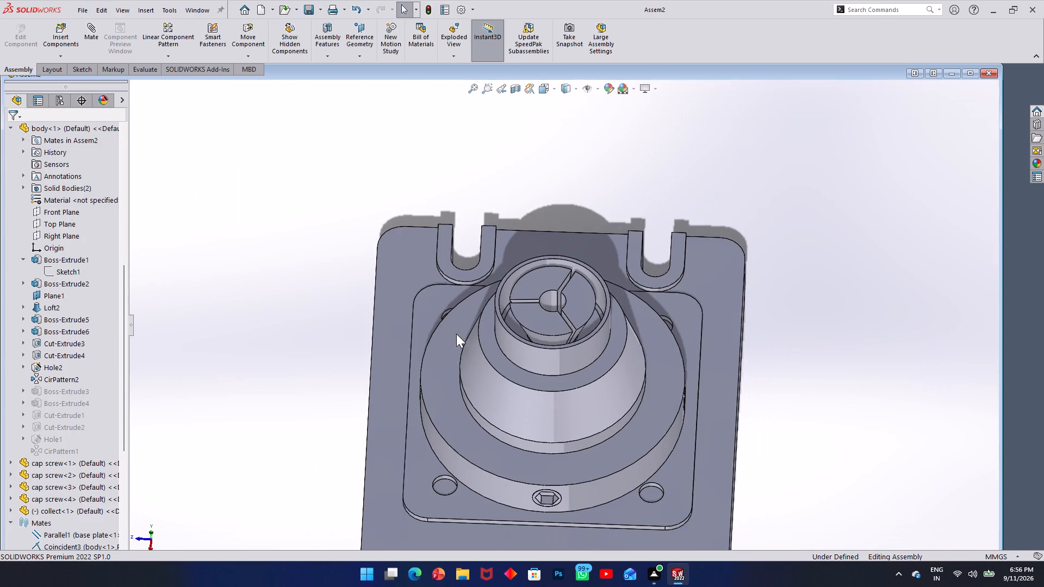
scroll(477, 345, up, 3)
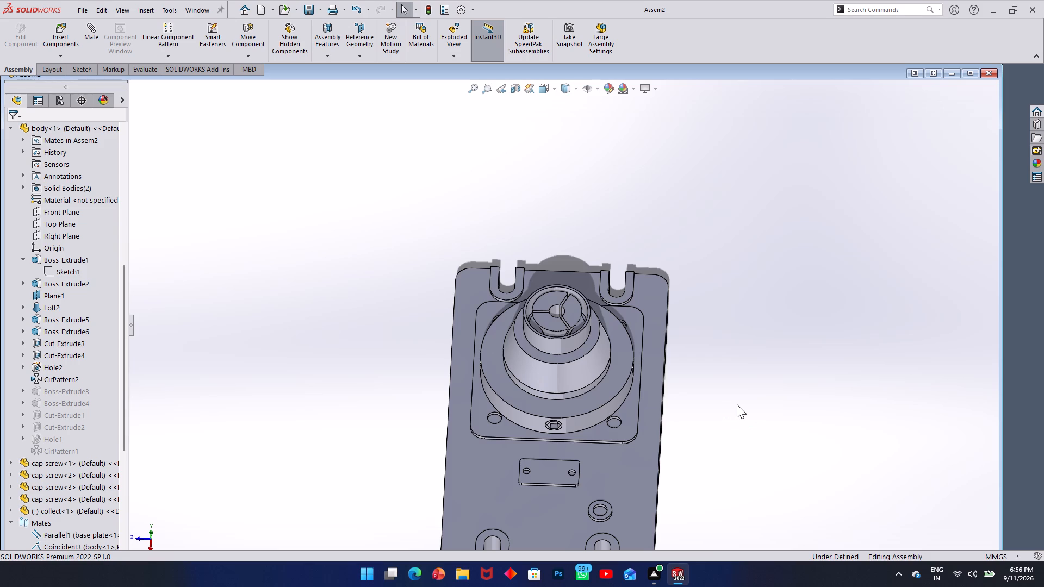
key(ctrl+s)
key(ctrl+s)
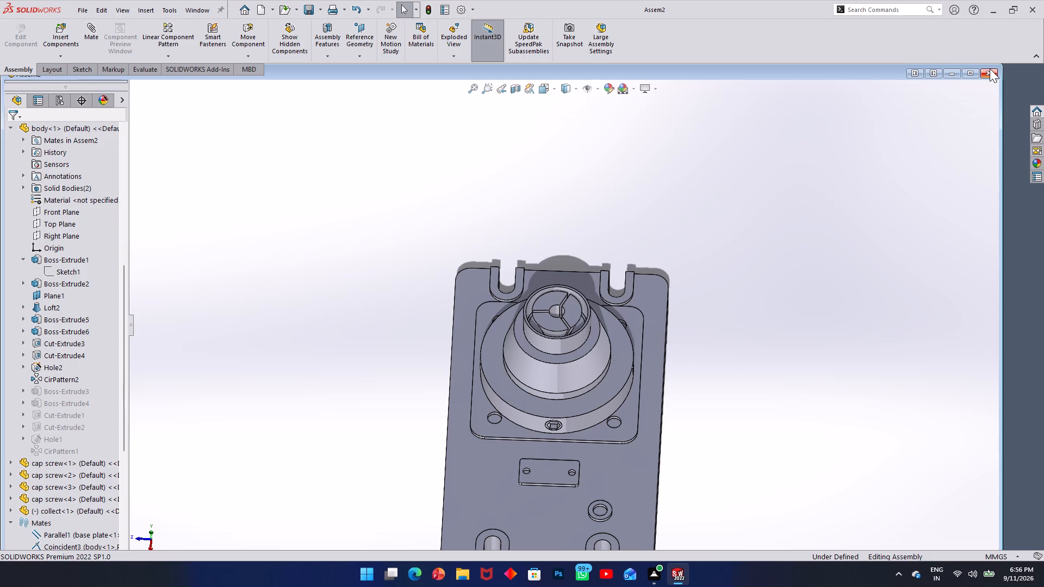